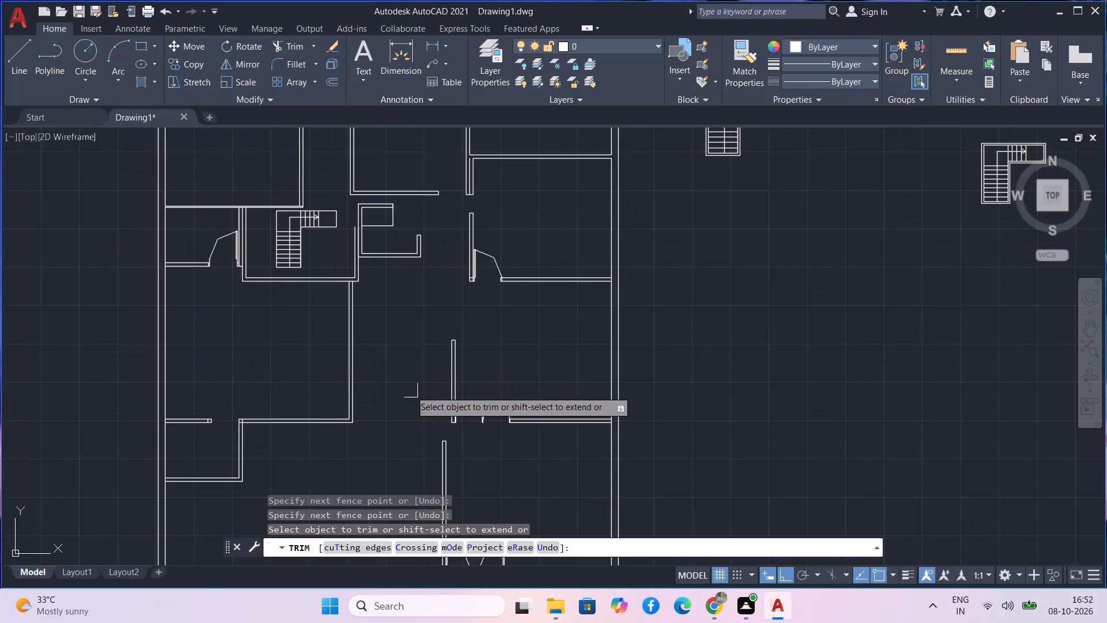
End trimming and set the right leaf of the lowest room's double door to Open 60º.
middle_drag(504, 370, 504, 369)
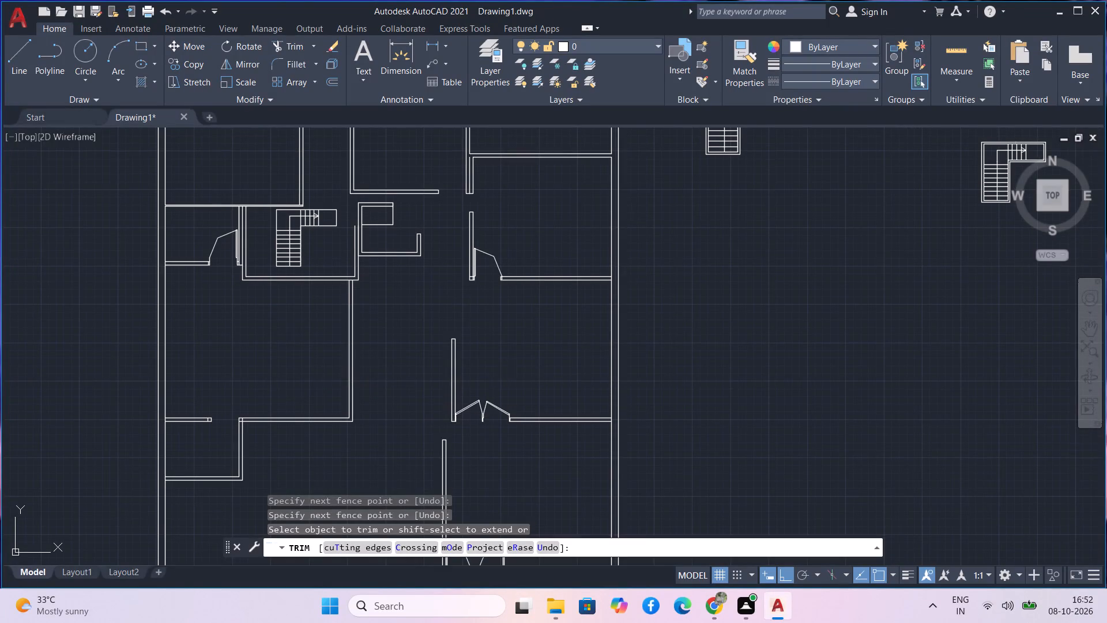
middle_drag(504, 369, 431, 338)
middle_drag(430, 337, 413, 326)
middle_drag(408, 323, 349, 331)
middle_drag(340, 331, 310, 331)
scroll(308, 324, down, 1)
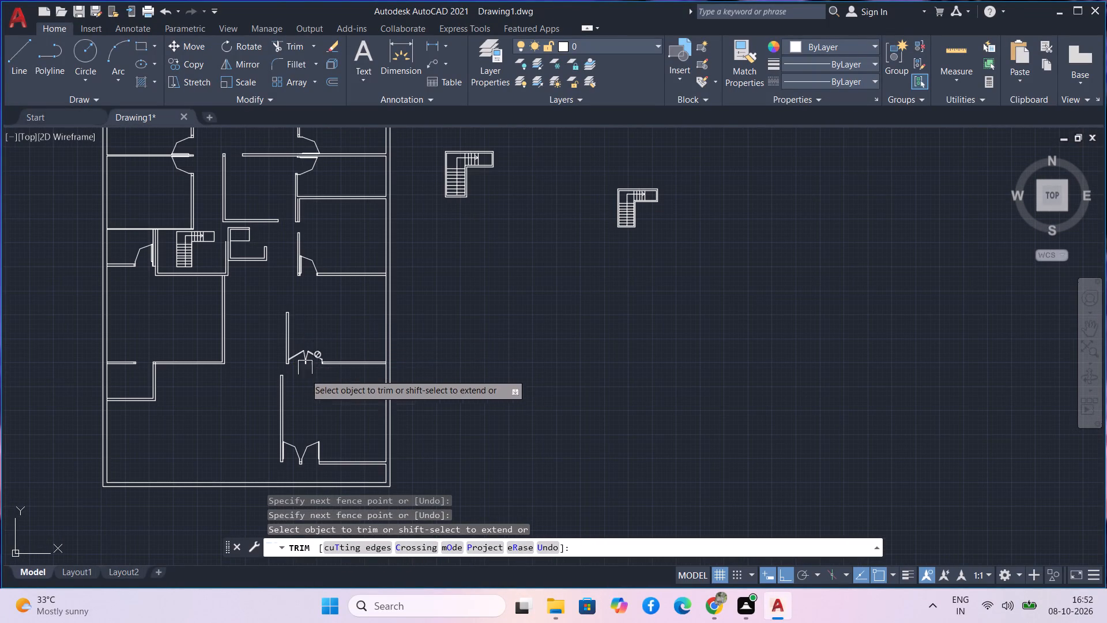
scroll(302, 431, up, 4)
middle_drag(299, 437, 272, 373)
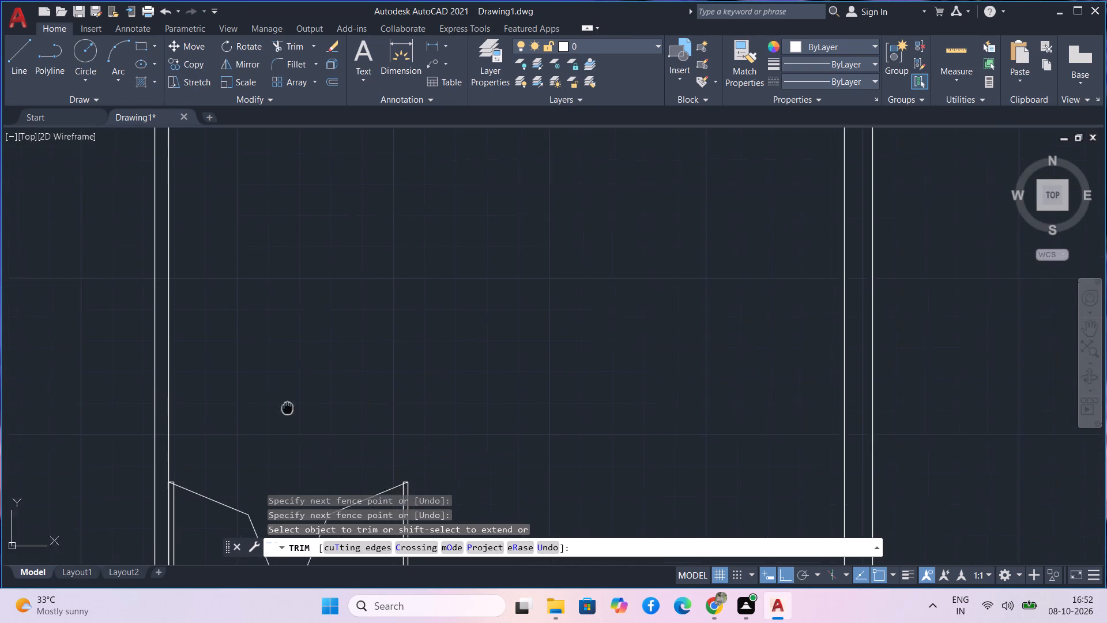
middle_drag(272, 373, 219, 291)
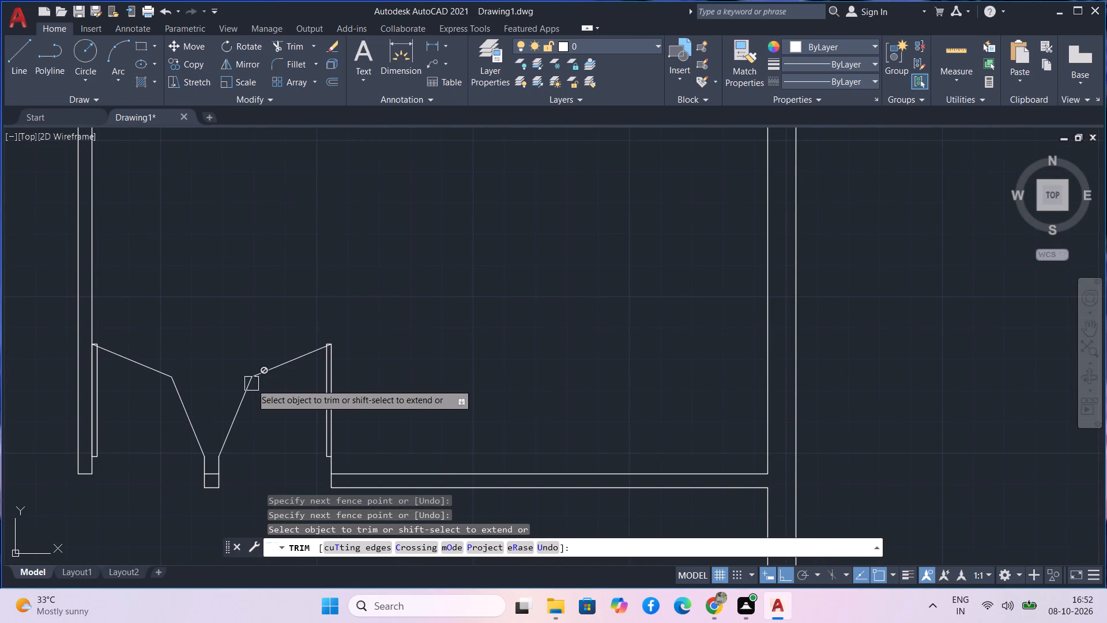
key(Escape)
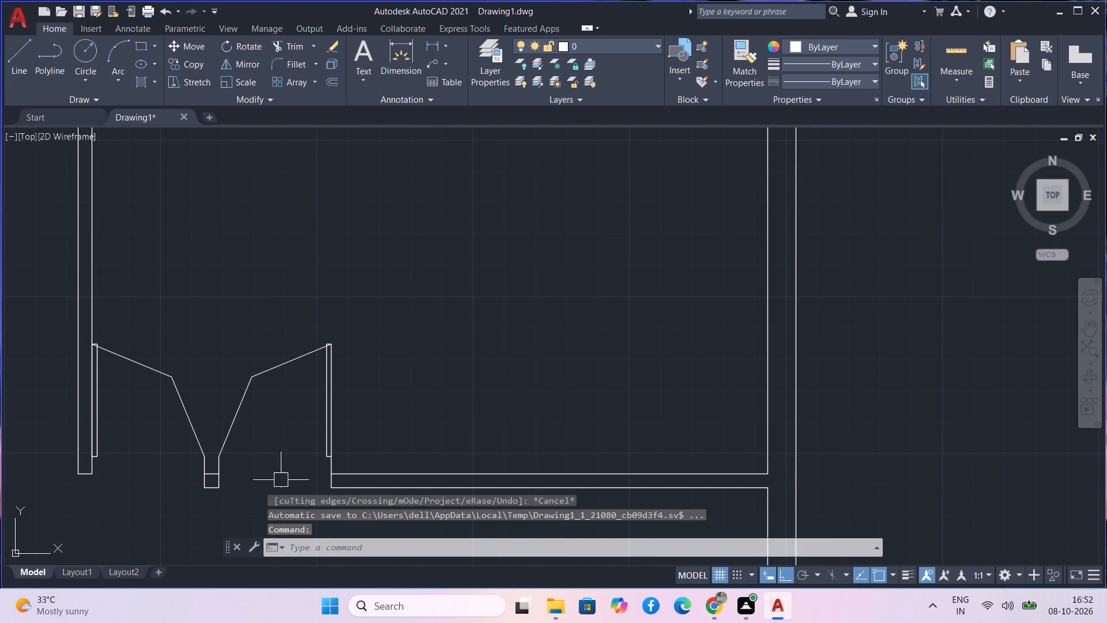
click(254, 382)
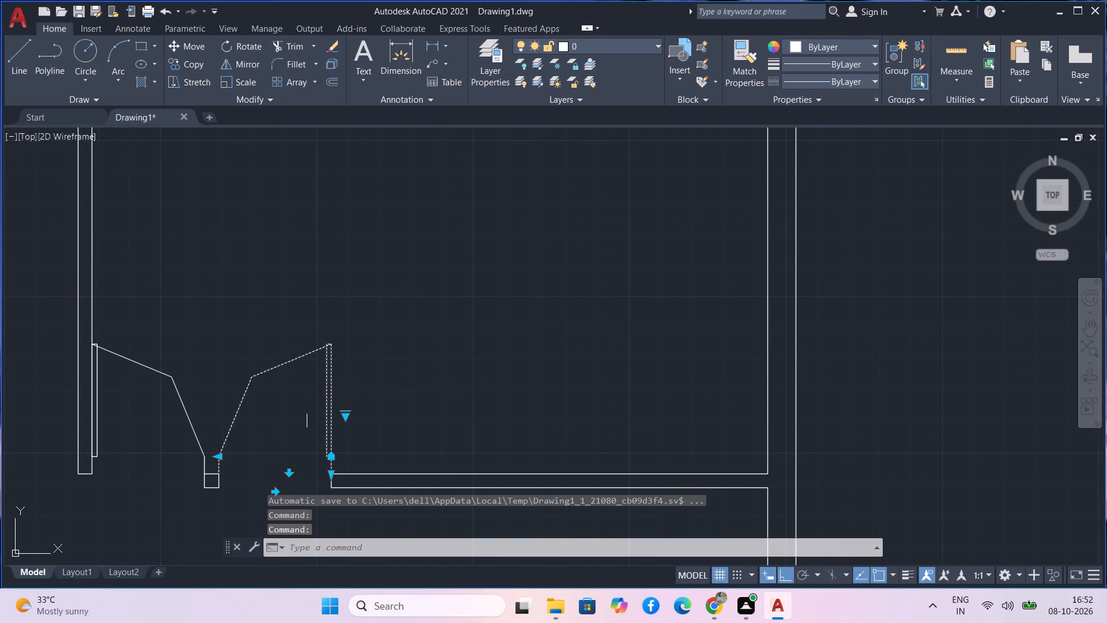
click(345, 416)
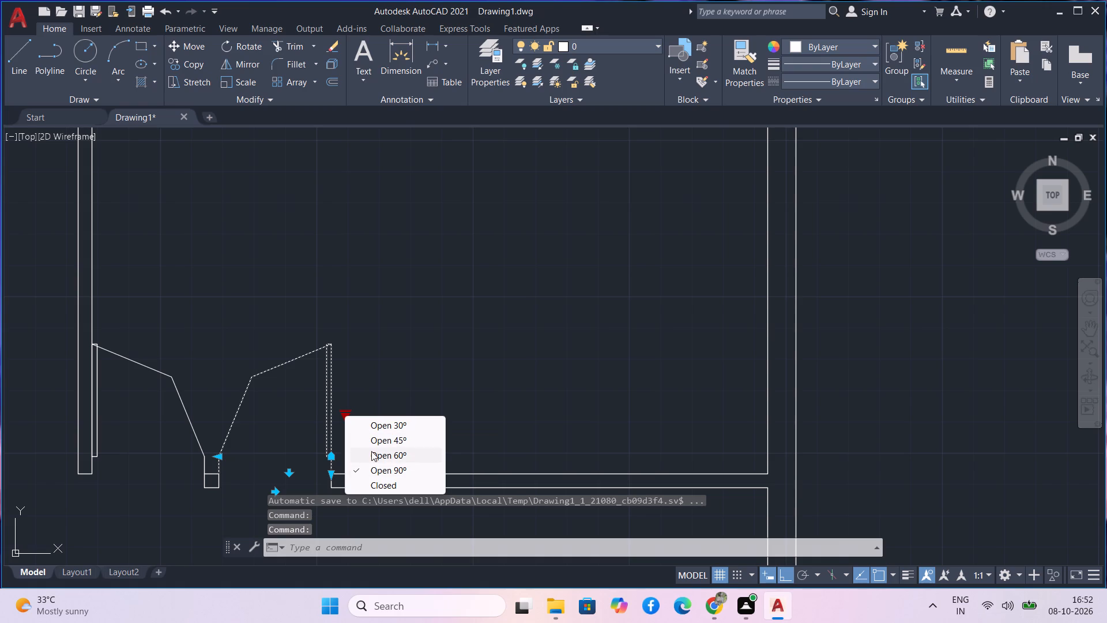
click(371, 451)
Set the left leaf of the same double door to Open 60º to match.
click(173, 382)
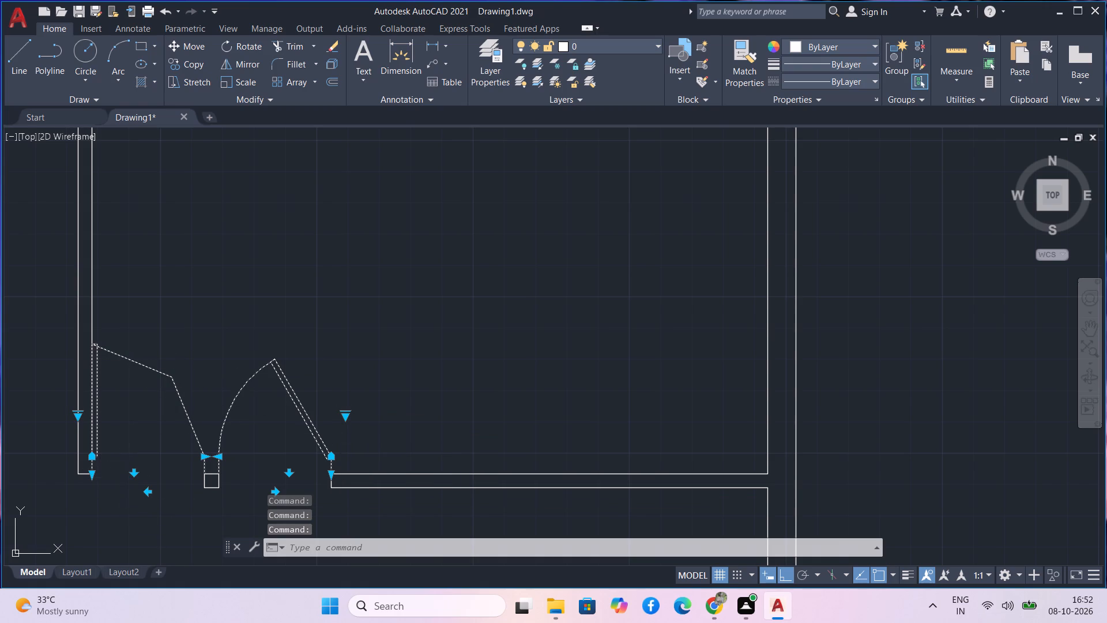
scroll(69, 420, up, 8)
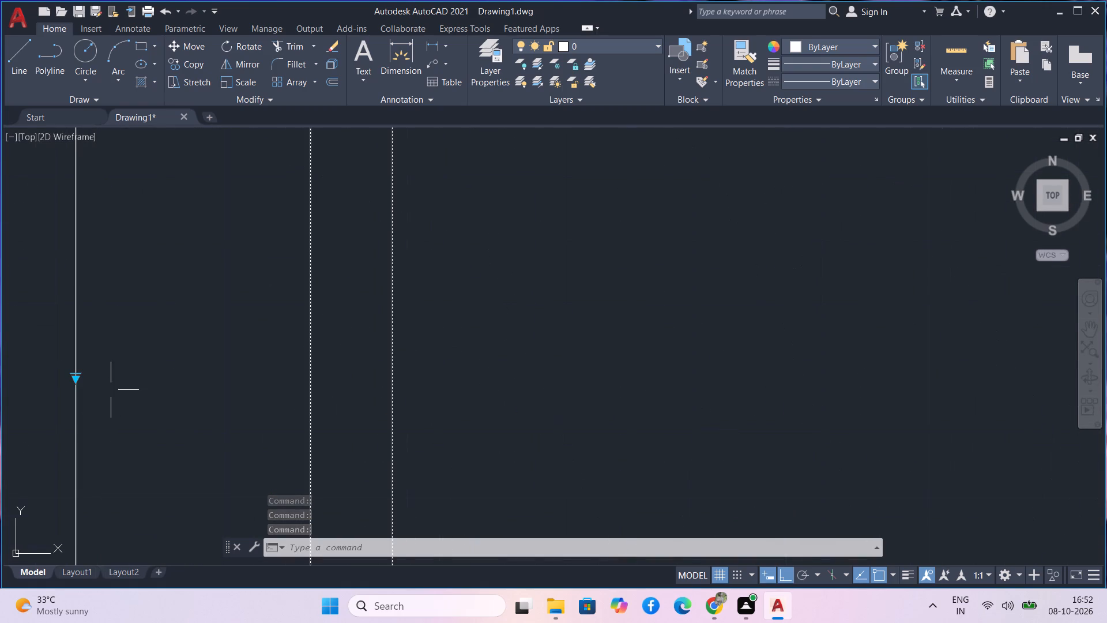
scroll(100, 380, up, 4)
scroll(47, 376, down, 5)
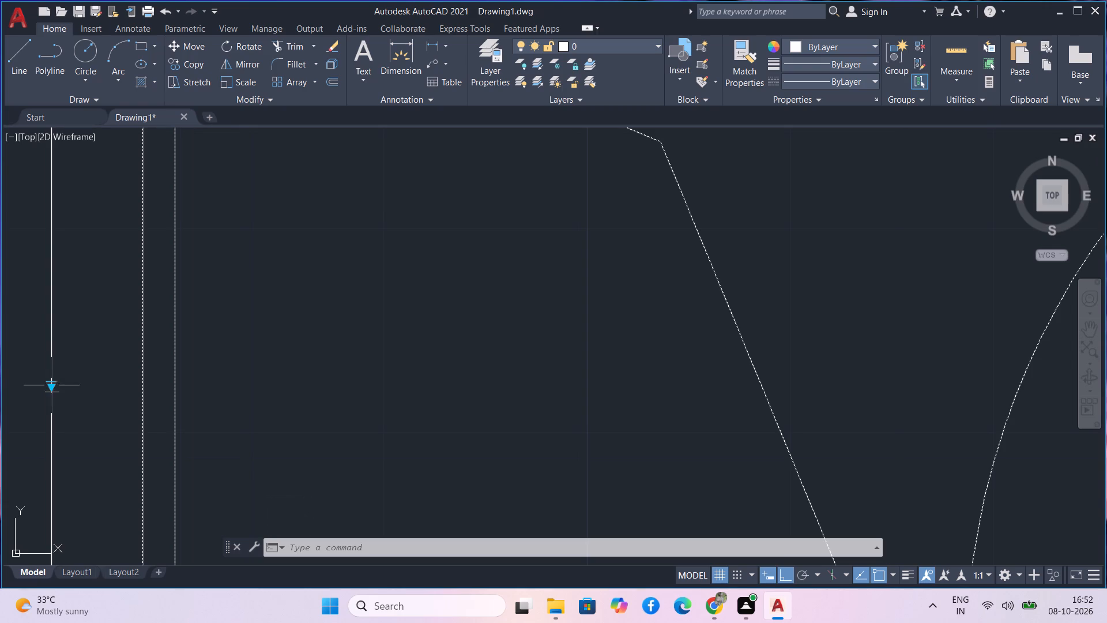
click(50, 388)
click(69, 433)
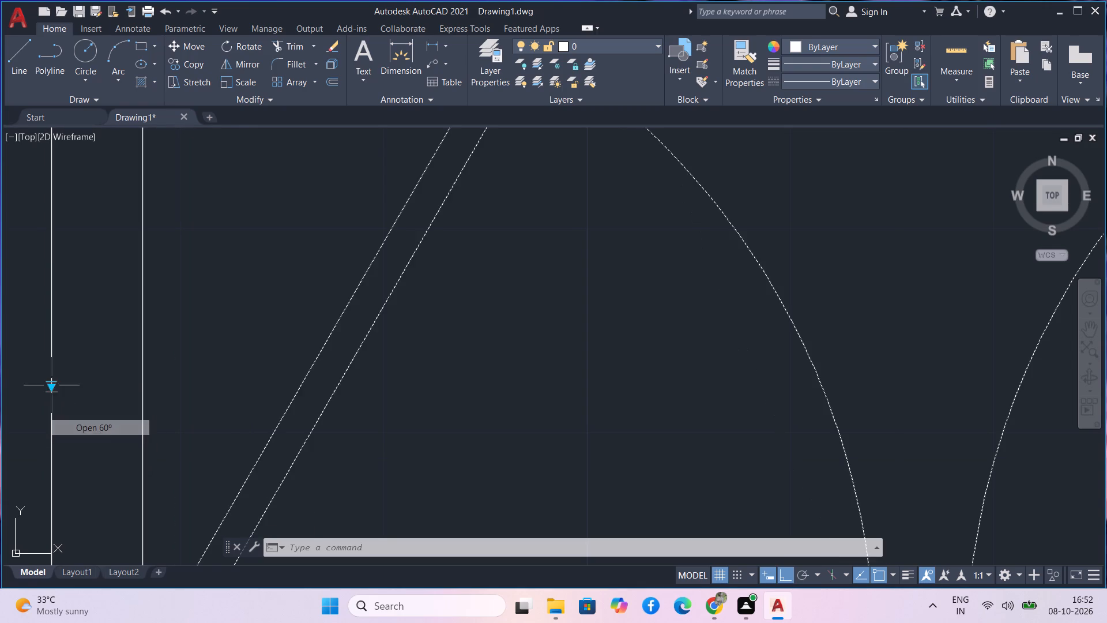
scroll(73, 433, down, 2)
key(grave)
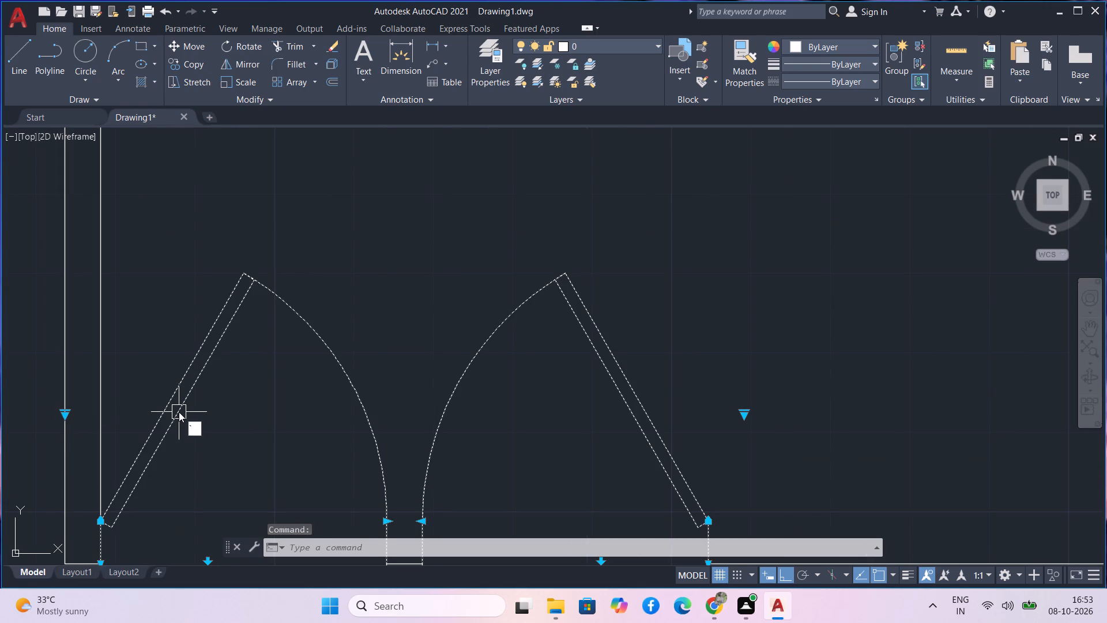
key(Escape)
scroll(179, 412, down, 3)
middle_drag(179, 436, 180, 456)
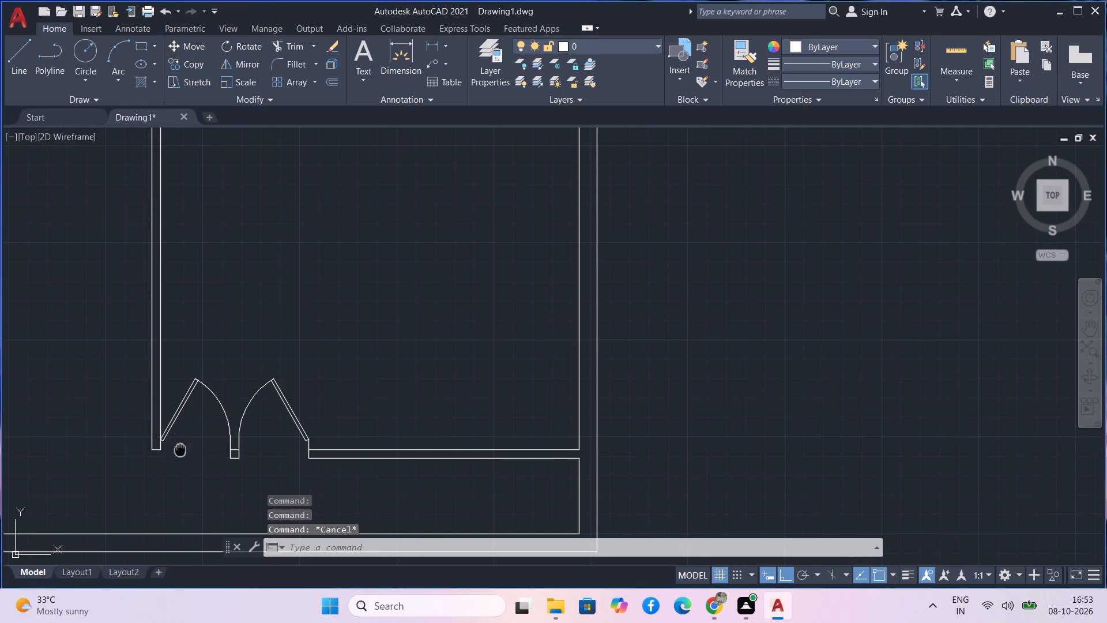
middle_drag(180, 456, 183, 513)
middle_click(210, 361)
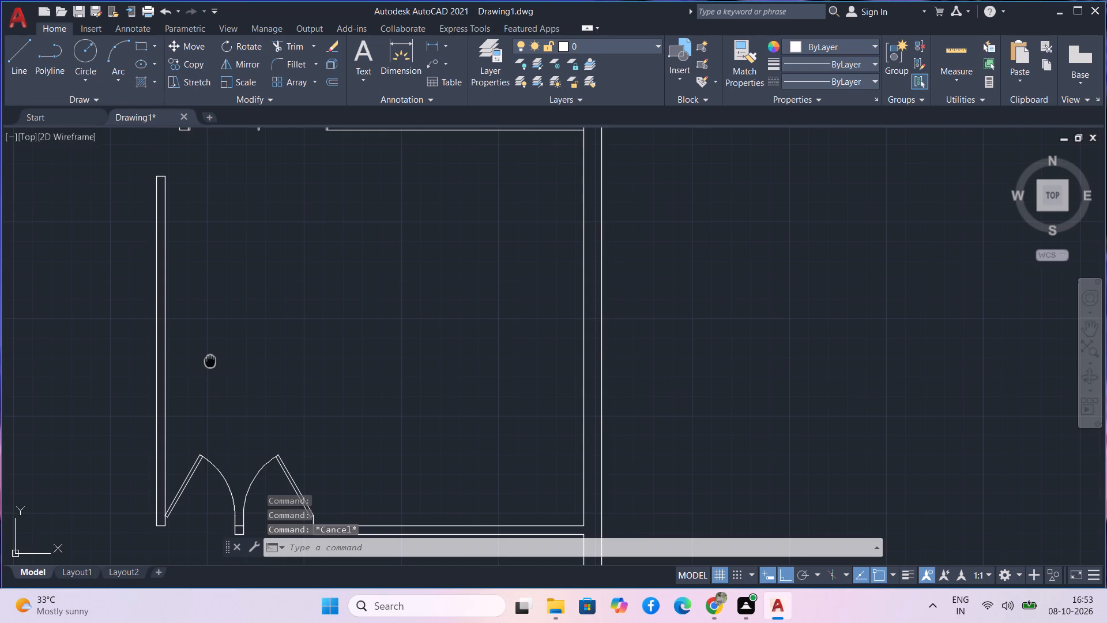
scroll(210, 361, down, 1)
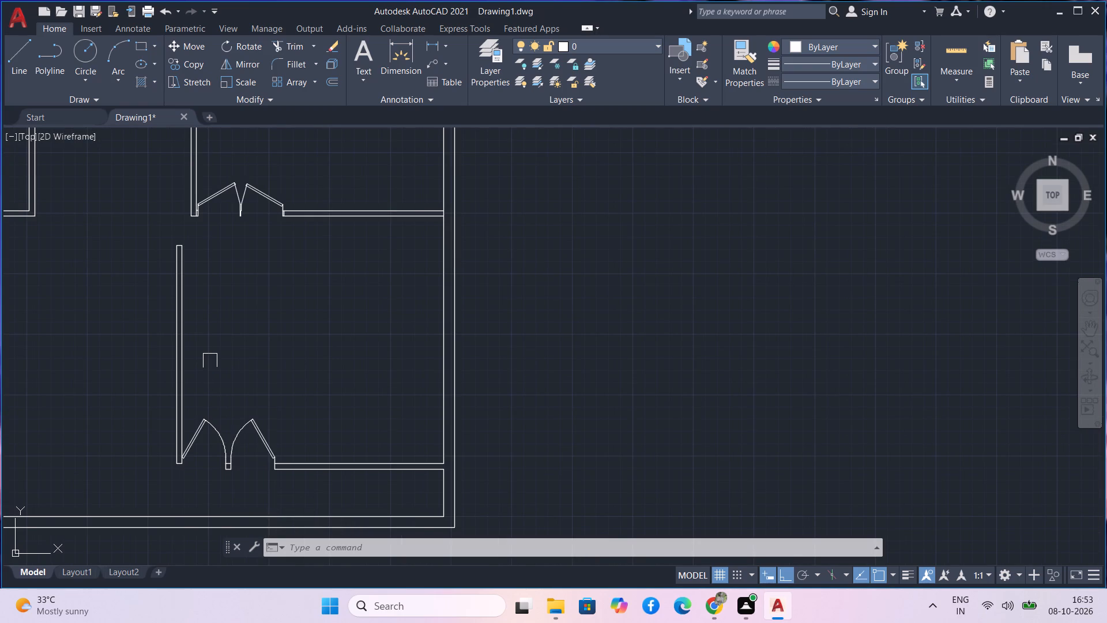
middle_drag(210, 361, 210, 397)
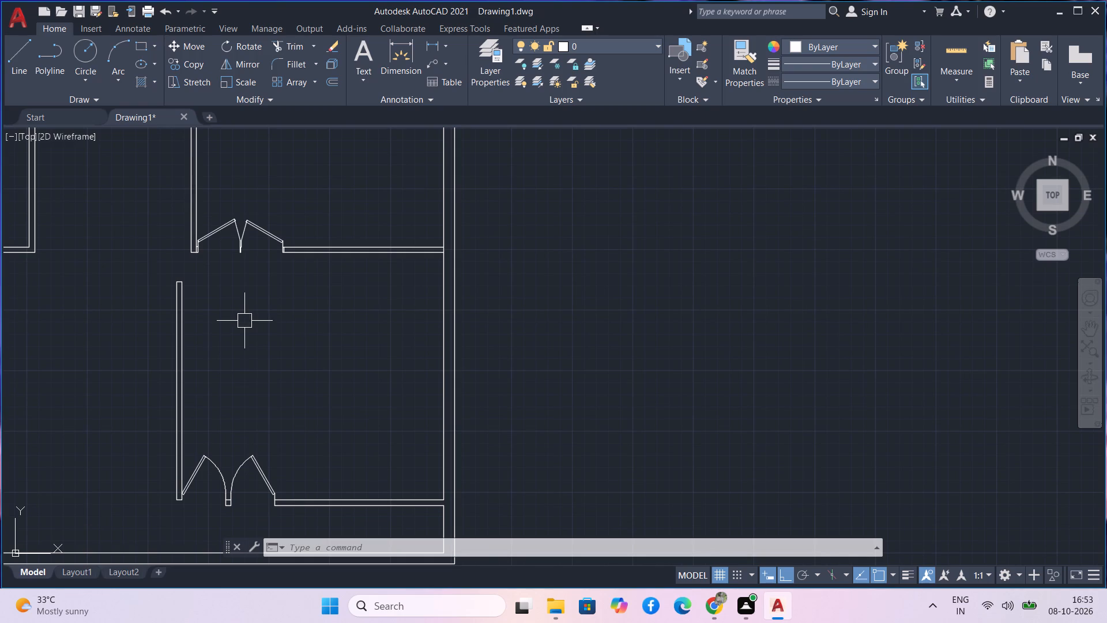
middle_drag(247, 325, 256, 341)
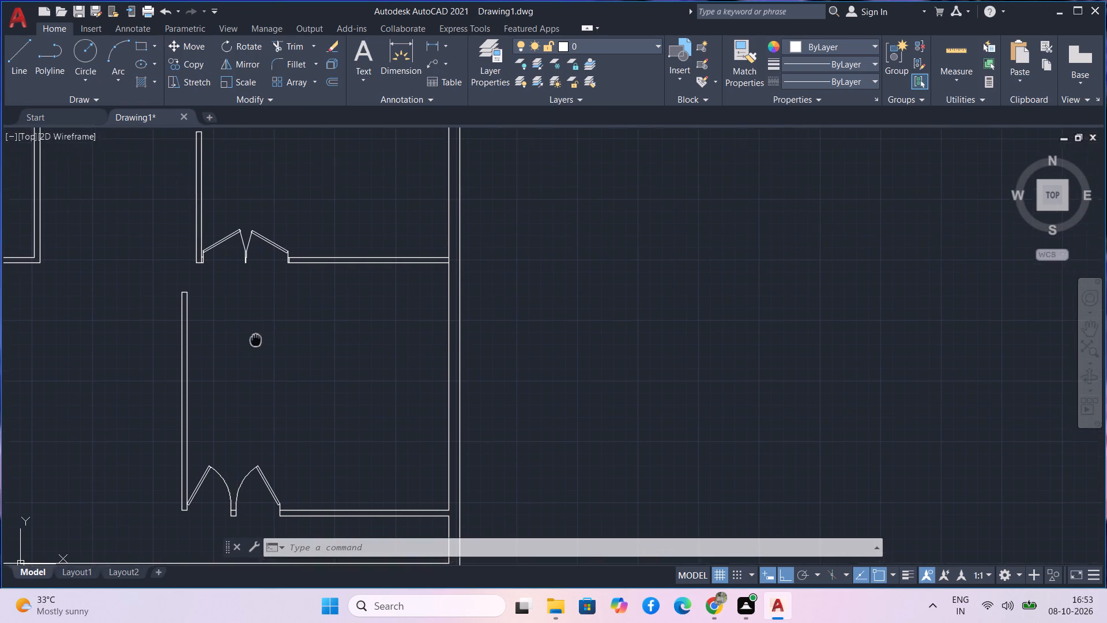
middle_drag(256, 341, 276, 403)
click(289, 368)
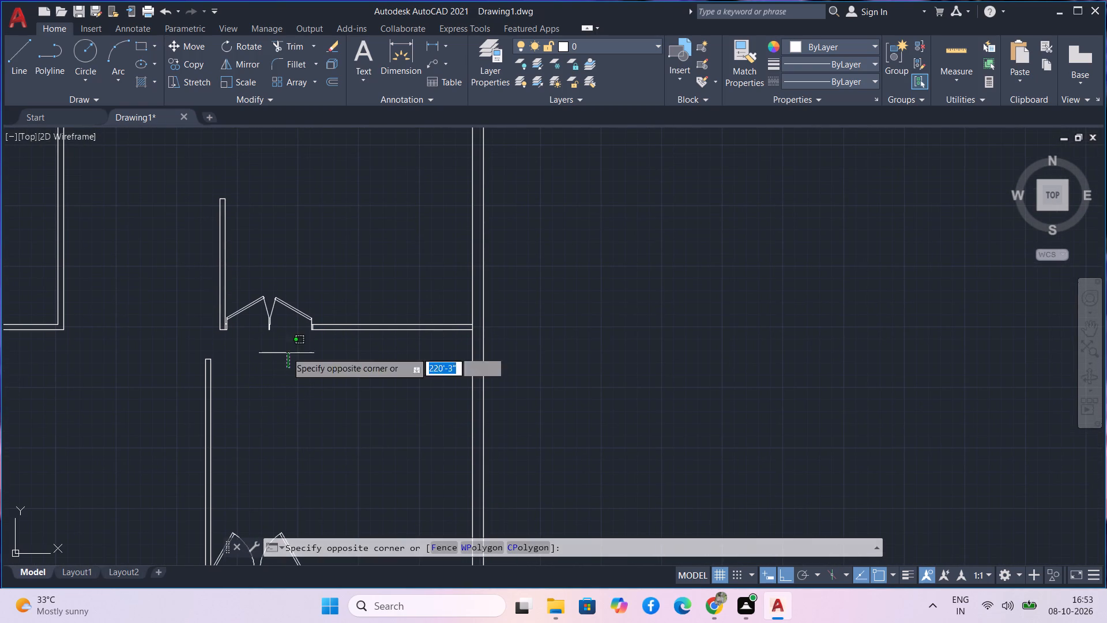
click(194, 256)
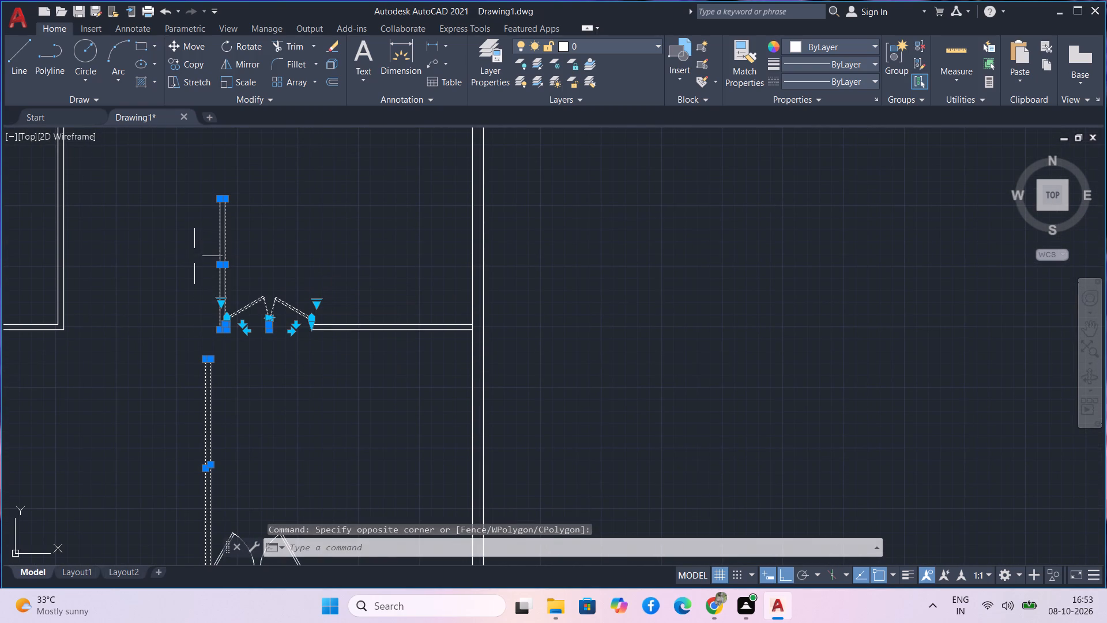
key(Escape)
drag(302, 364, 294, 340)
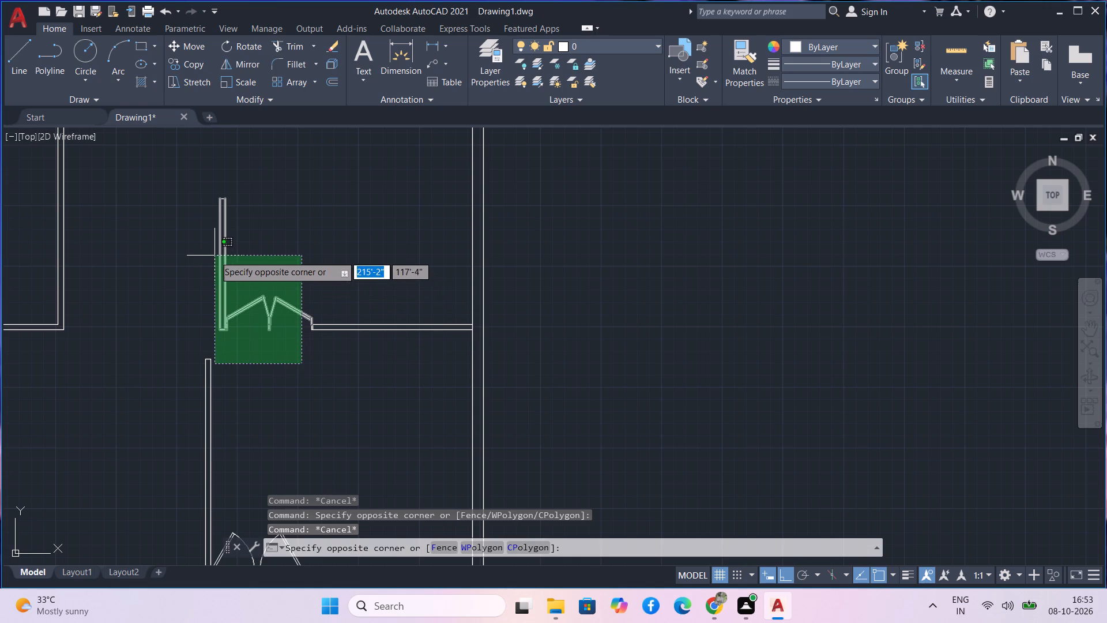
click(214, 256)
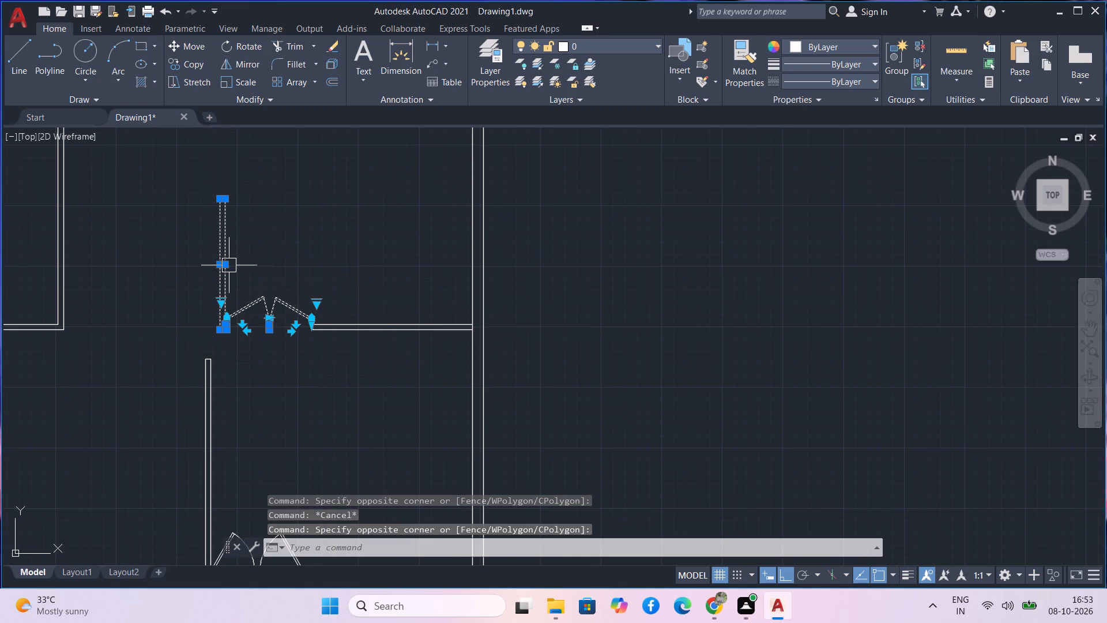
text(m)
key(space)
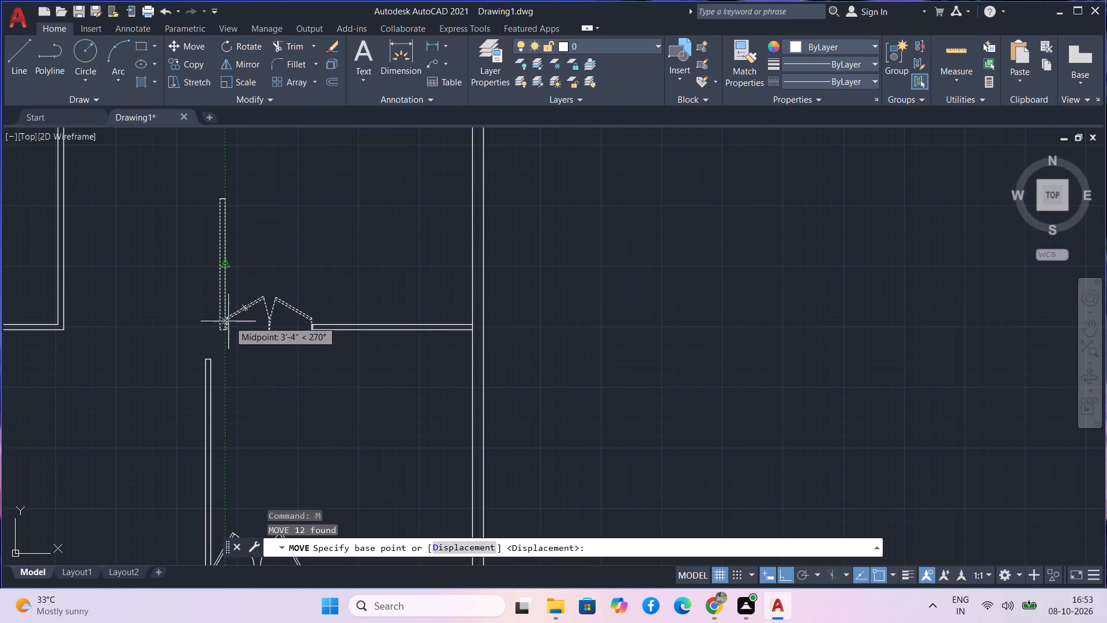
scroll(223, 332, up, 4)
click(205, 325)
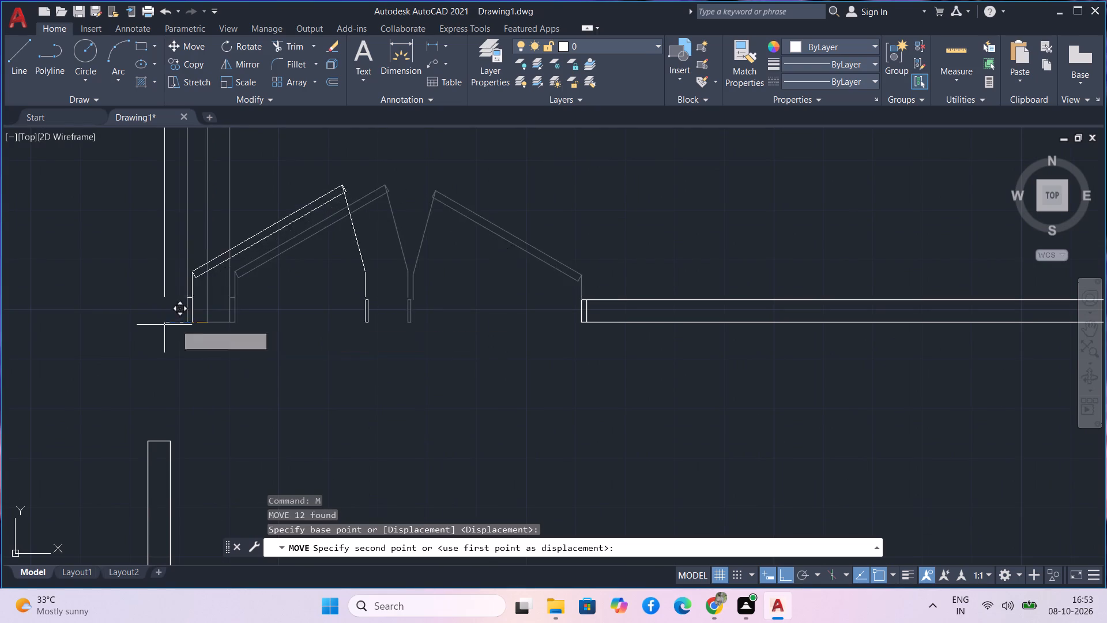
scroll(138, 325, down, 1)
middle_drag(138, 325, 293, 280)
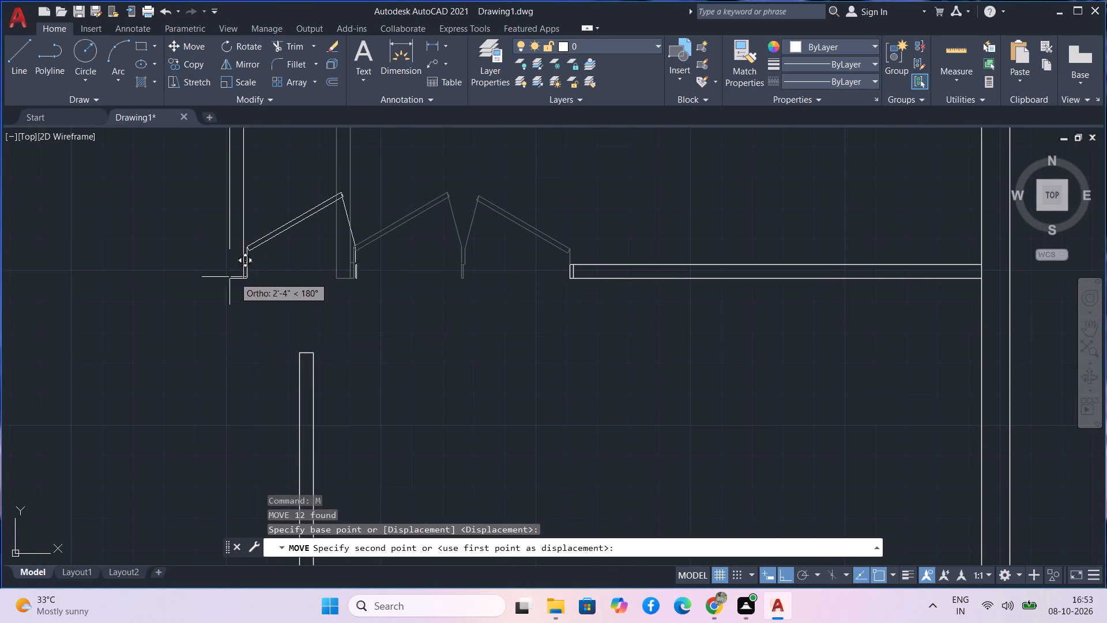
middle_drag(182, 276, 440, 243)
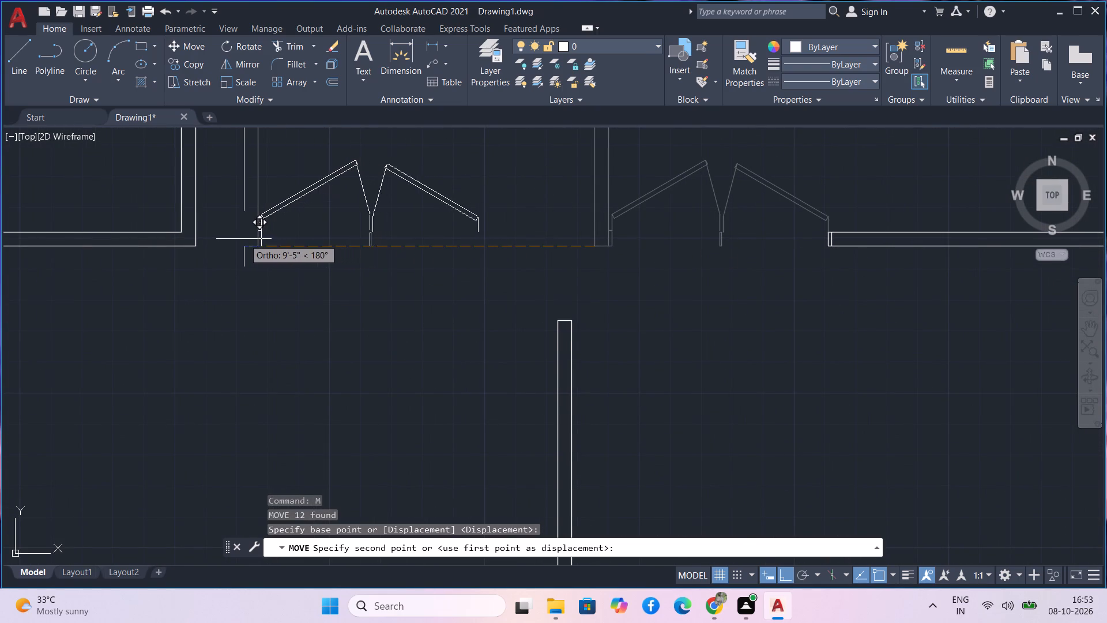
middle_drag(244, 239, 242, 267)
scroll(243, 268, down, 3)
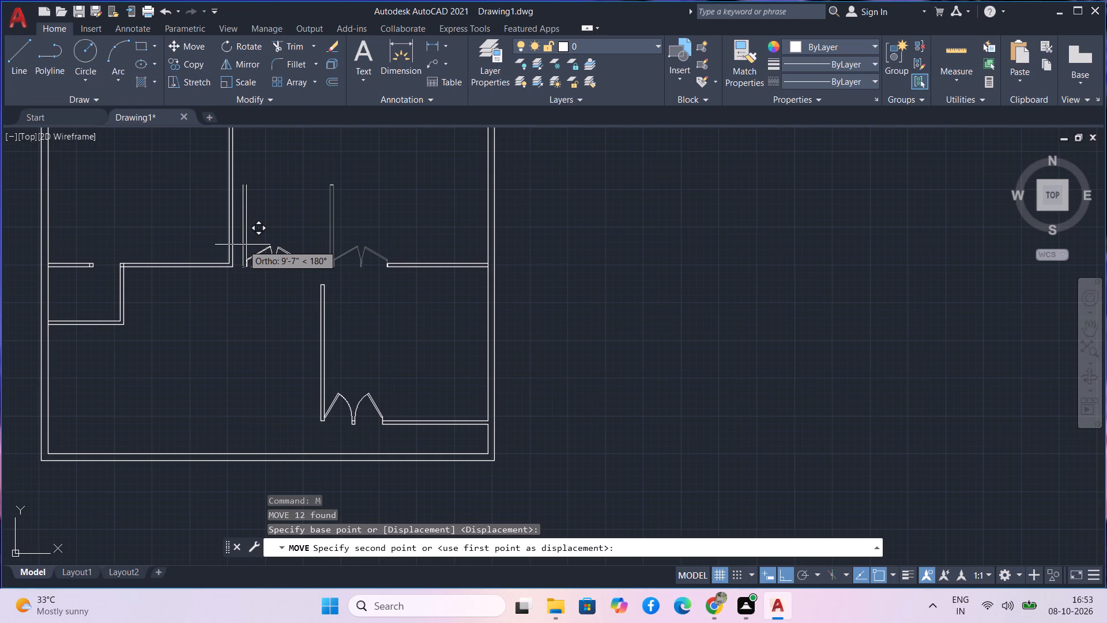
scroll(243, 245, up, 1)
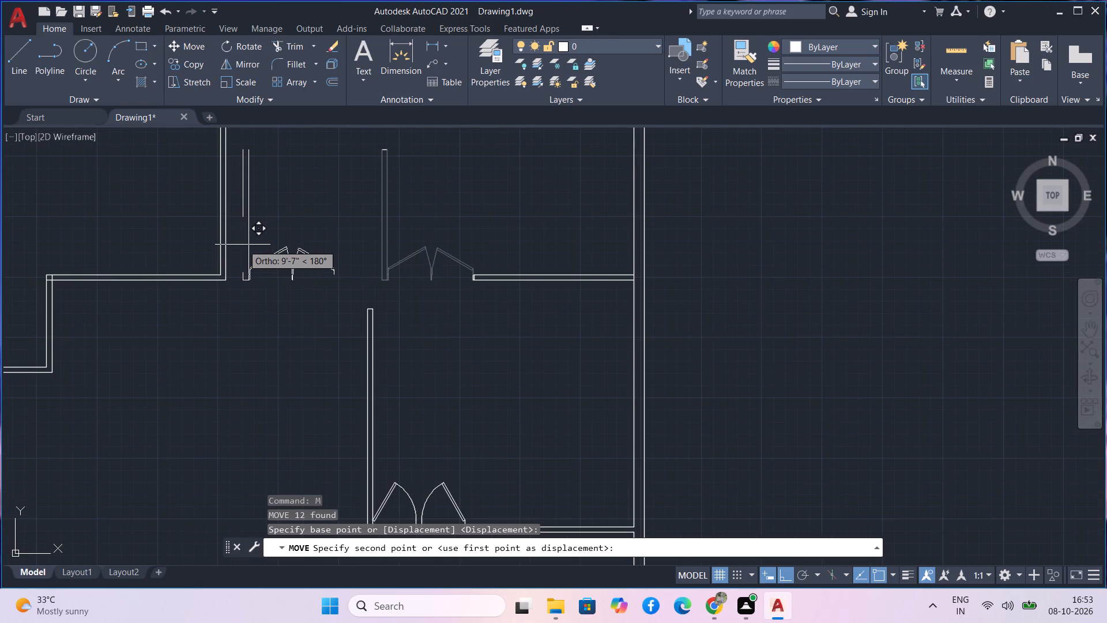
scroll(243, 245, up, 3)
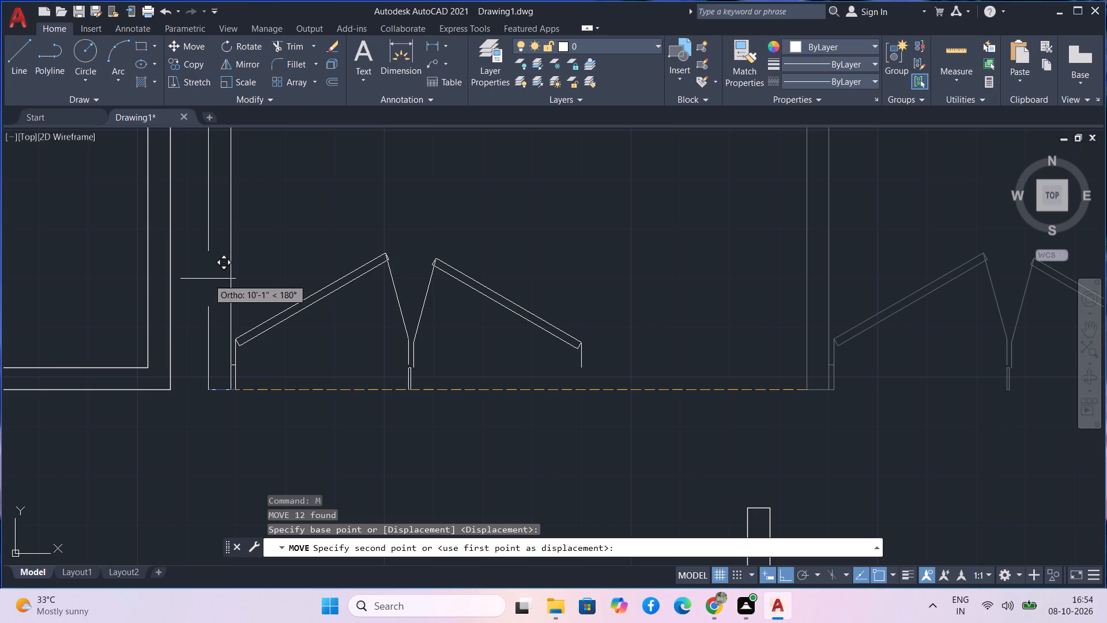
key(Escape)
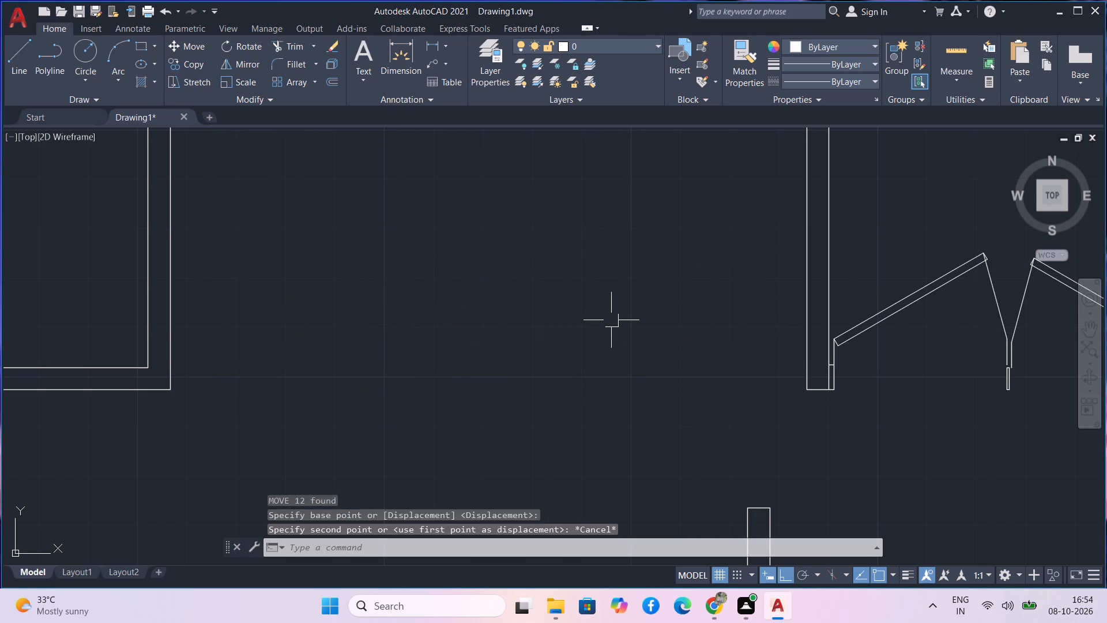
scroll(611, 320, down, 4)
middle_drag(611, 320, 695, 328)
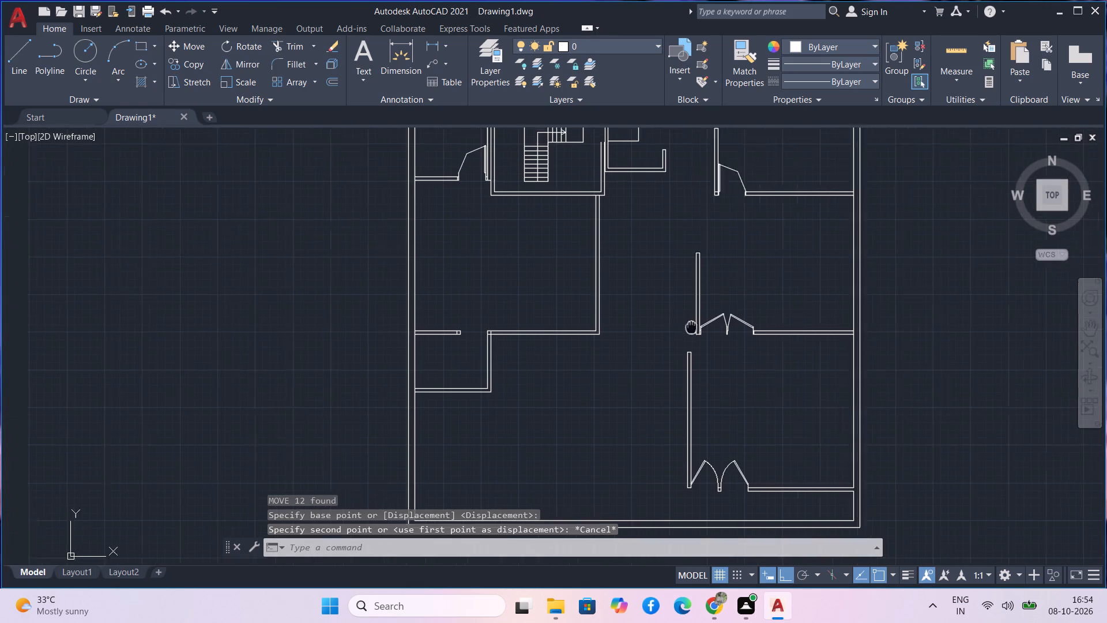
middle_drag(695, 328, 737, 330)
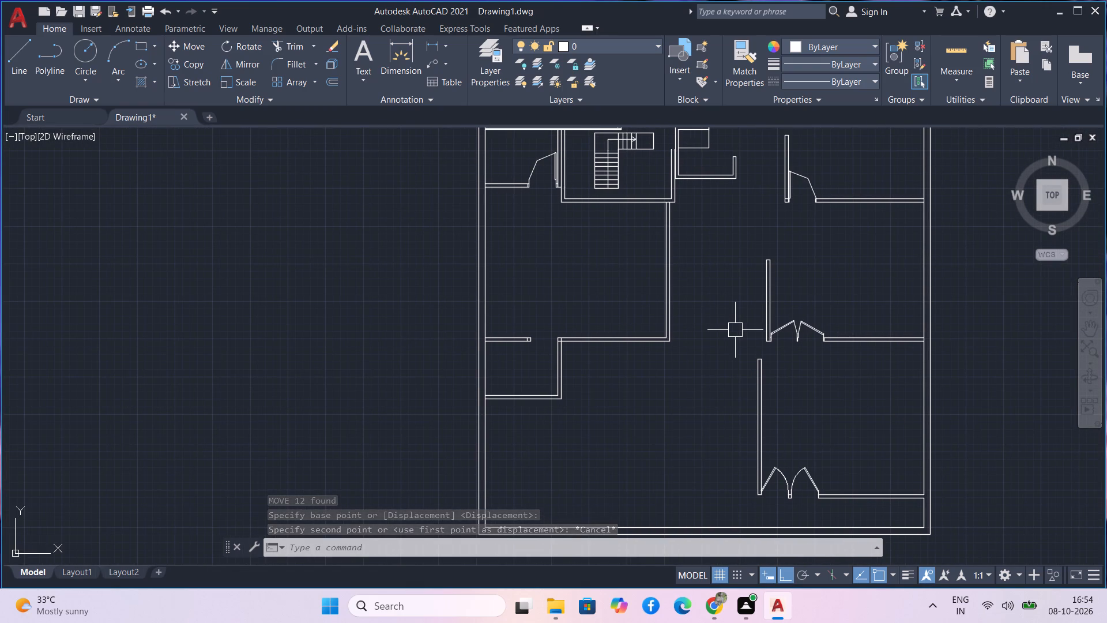
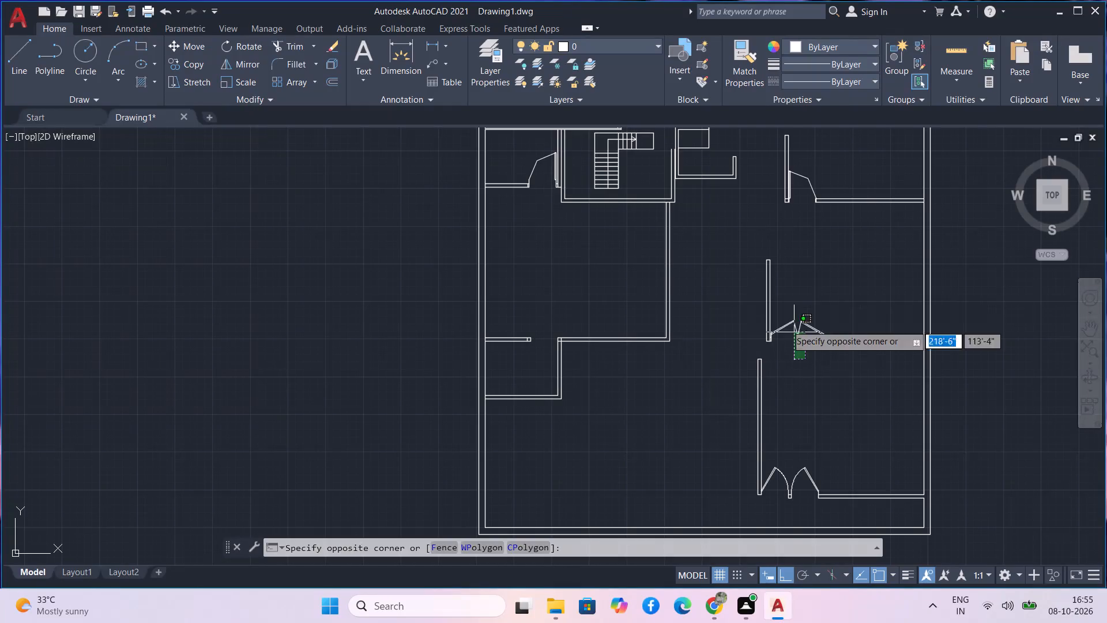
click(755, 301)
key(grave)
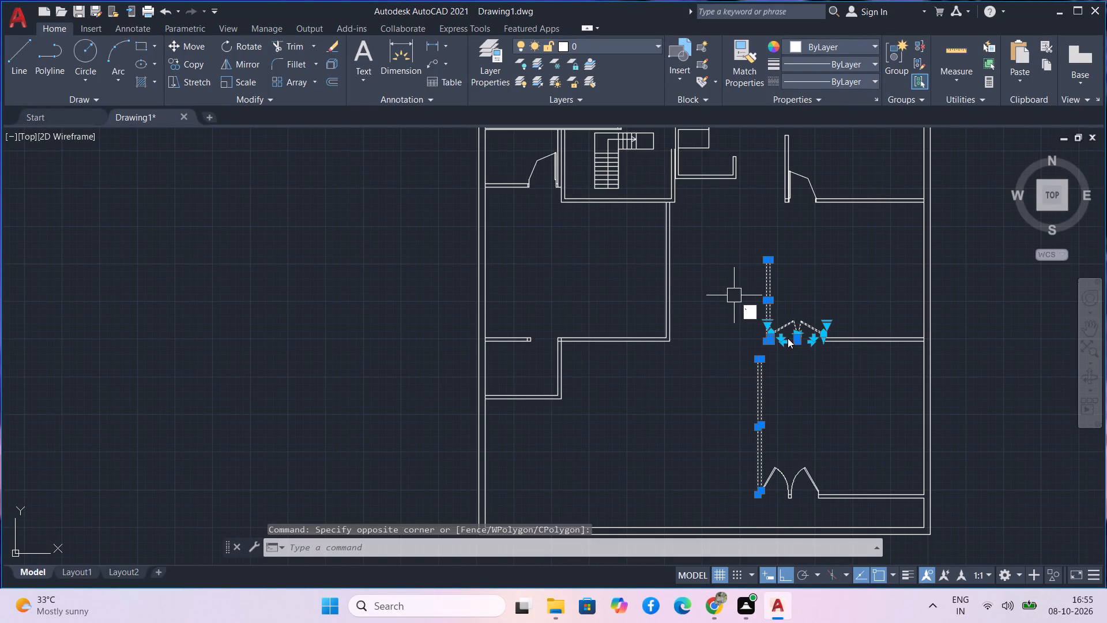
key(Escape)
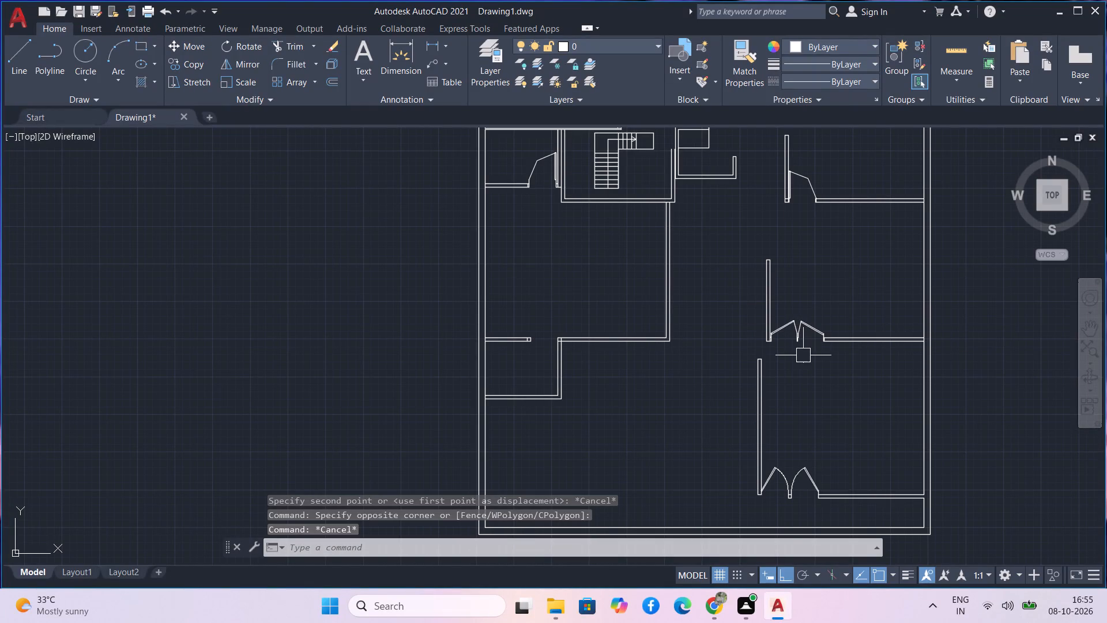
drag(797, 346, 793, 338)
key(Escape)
Move the middle right-hand room's short vertical wall and double door horizontally left by about 9'-10", using the wall's lower-left corner as base point.
click(809, 354)
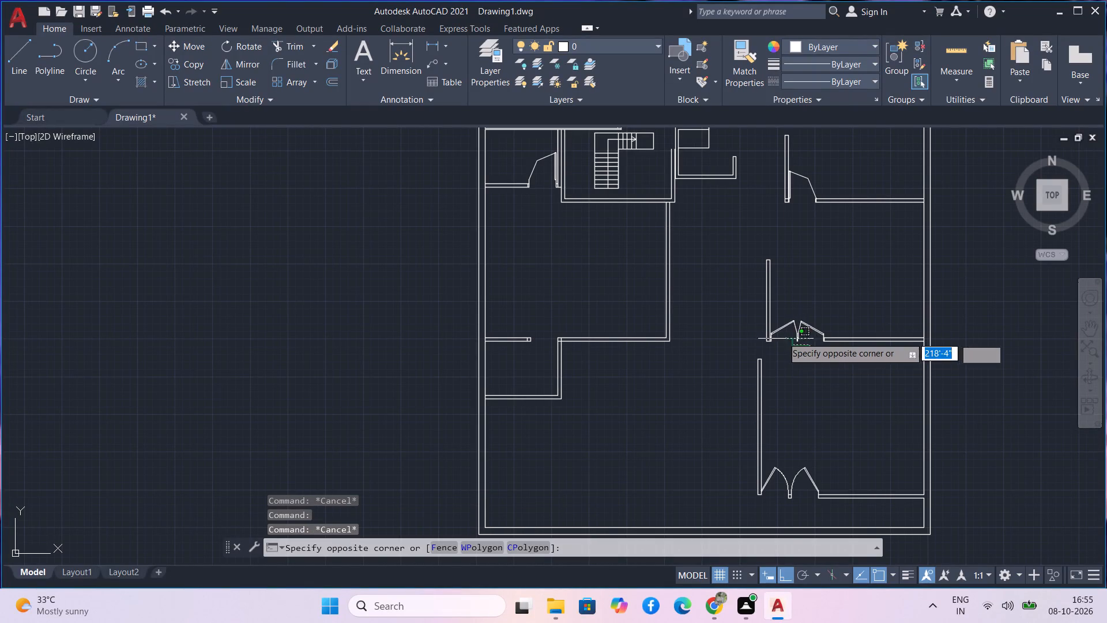
click(755, 309)
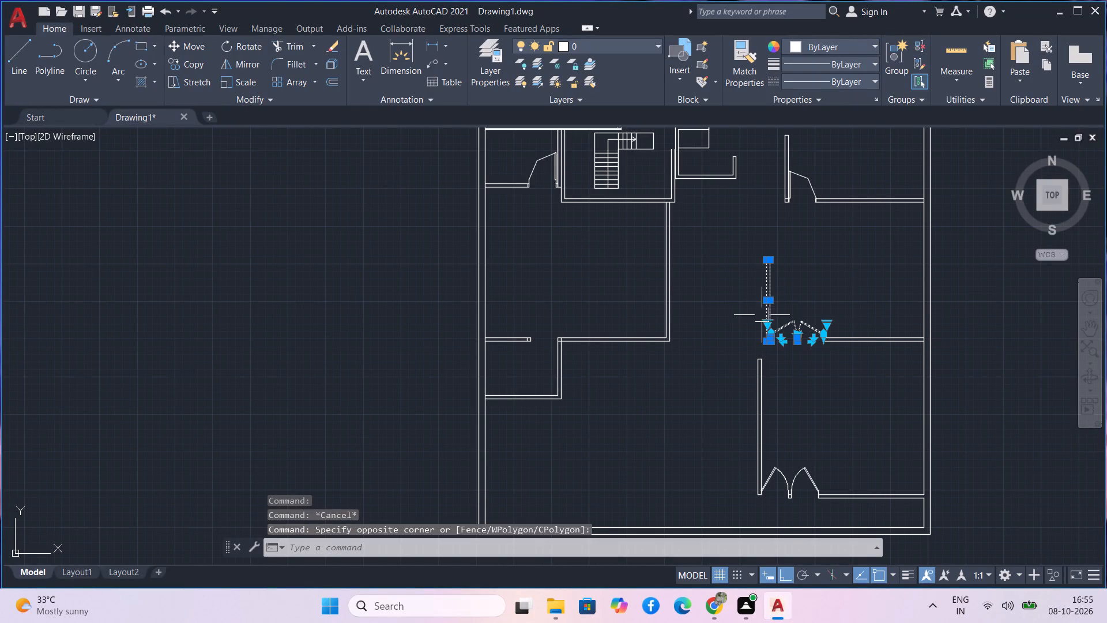
text(m)
key(space)
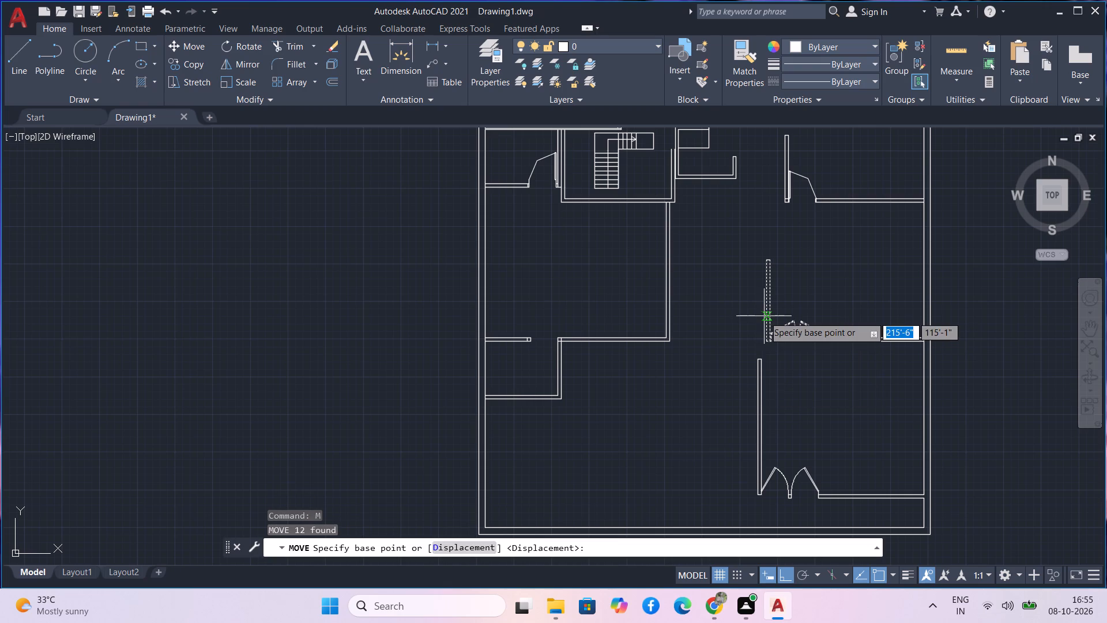
scroll(769, 340, up, 2)
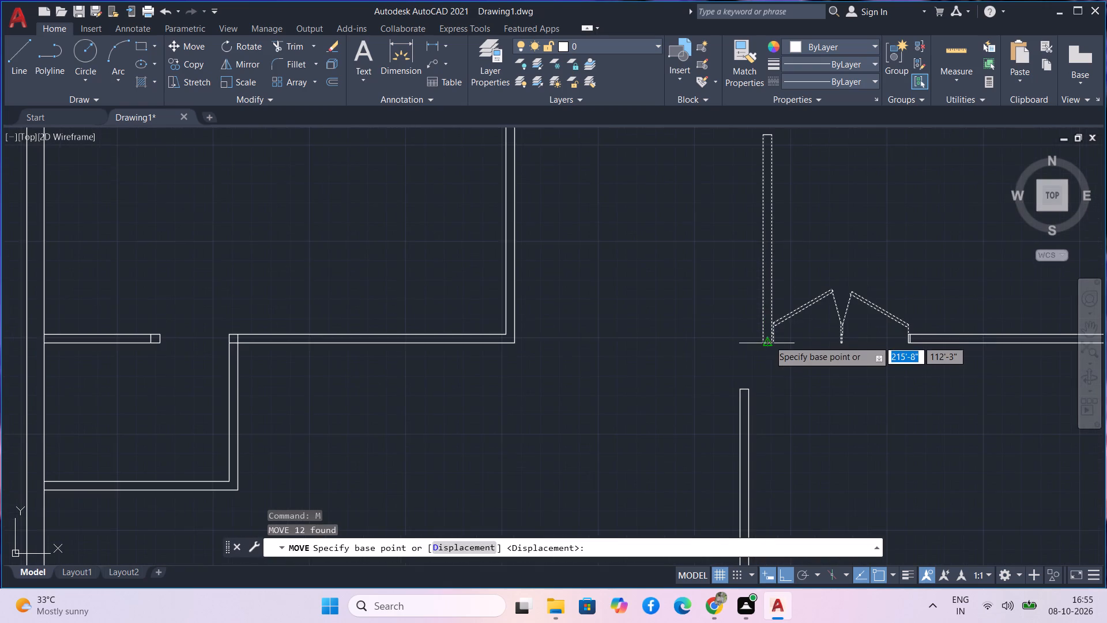
scroll(767, 344, up, 2)
click(752, 342)
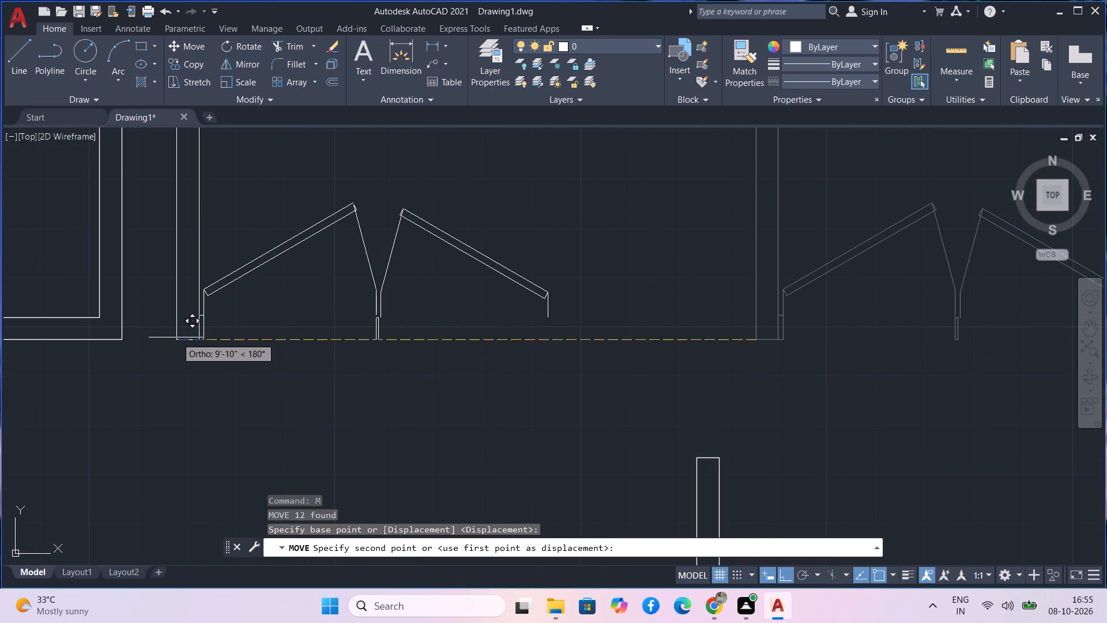
click(176, 337)
key(Escape)
Extend the upper line of the middle room's bottom wall left to the moved double door's right jamb.
scroll(625, 257, down, 4)
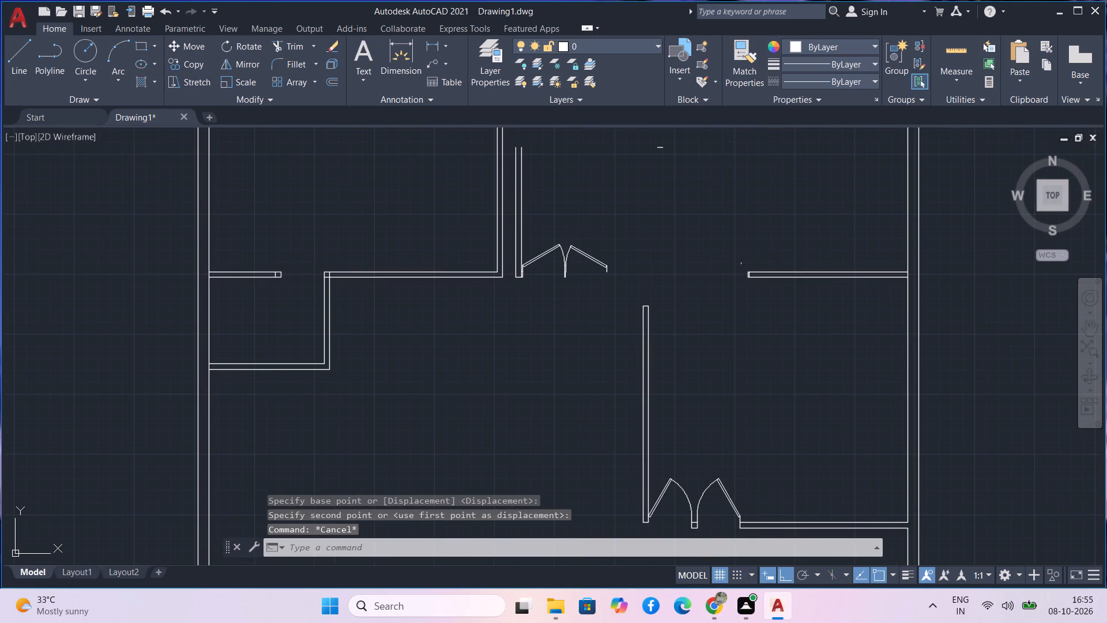
scroll(762, 268, up, 4)
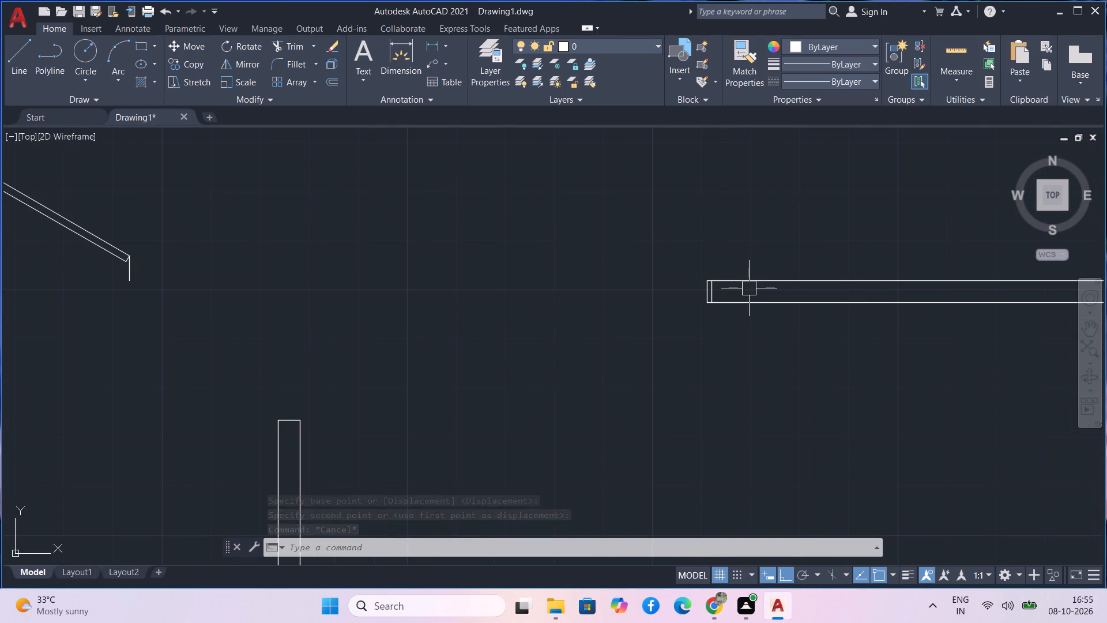
text(ex)
key(space)
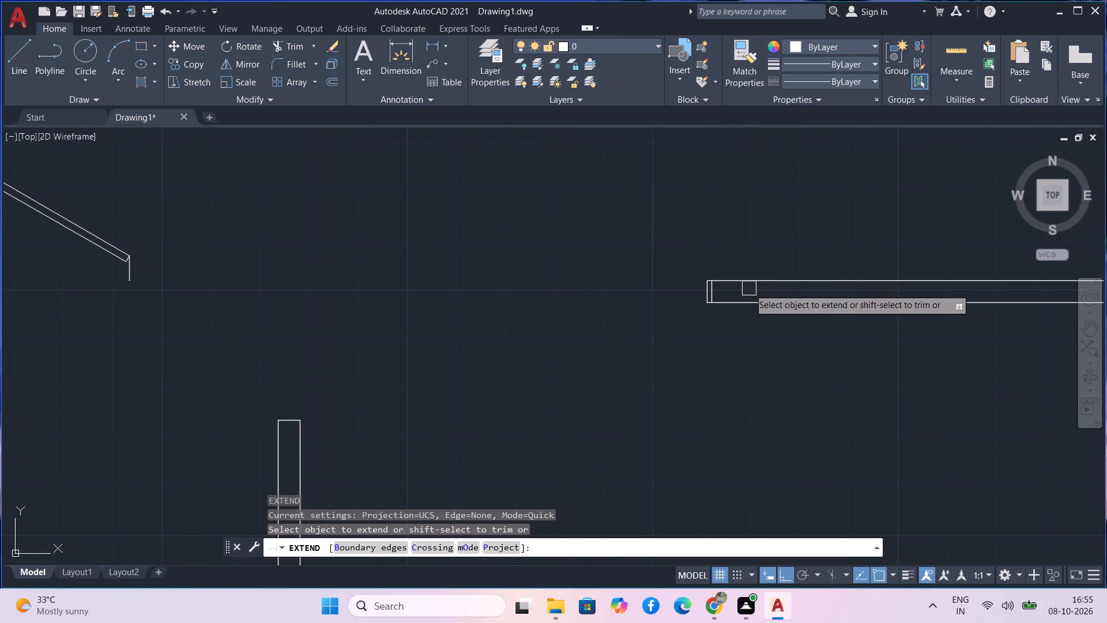
click(743, 279)
click(752, 303)
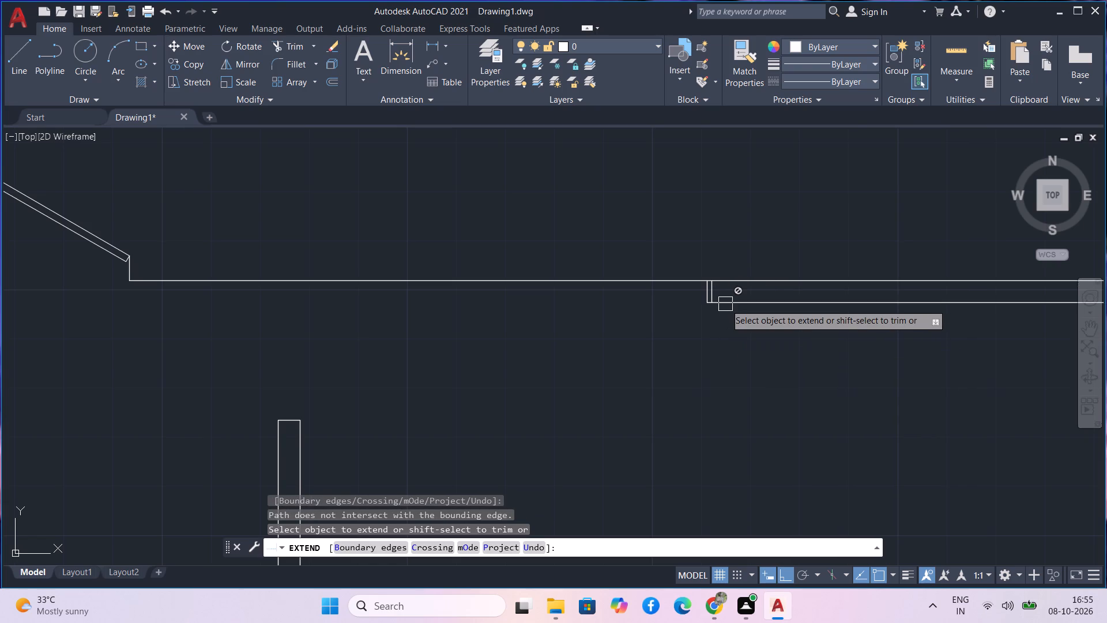
click(725, 304)
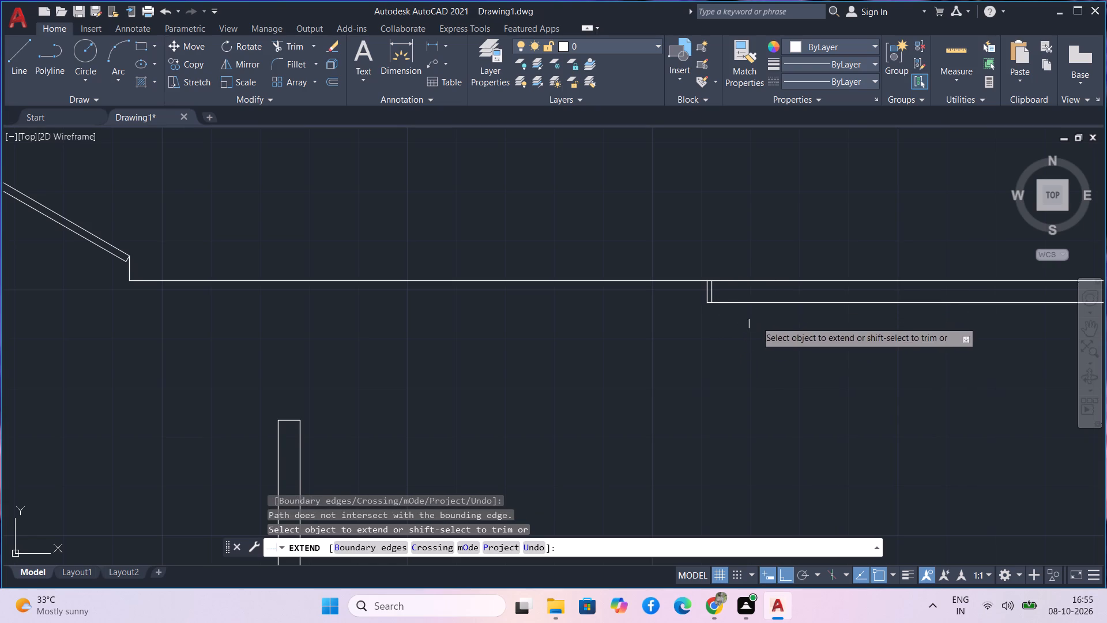
scroll(717, 291, up, 3)
key(Escape)
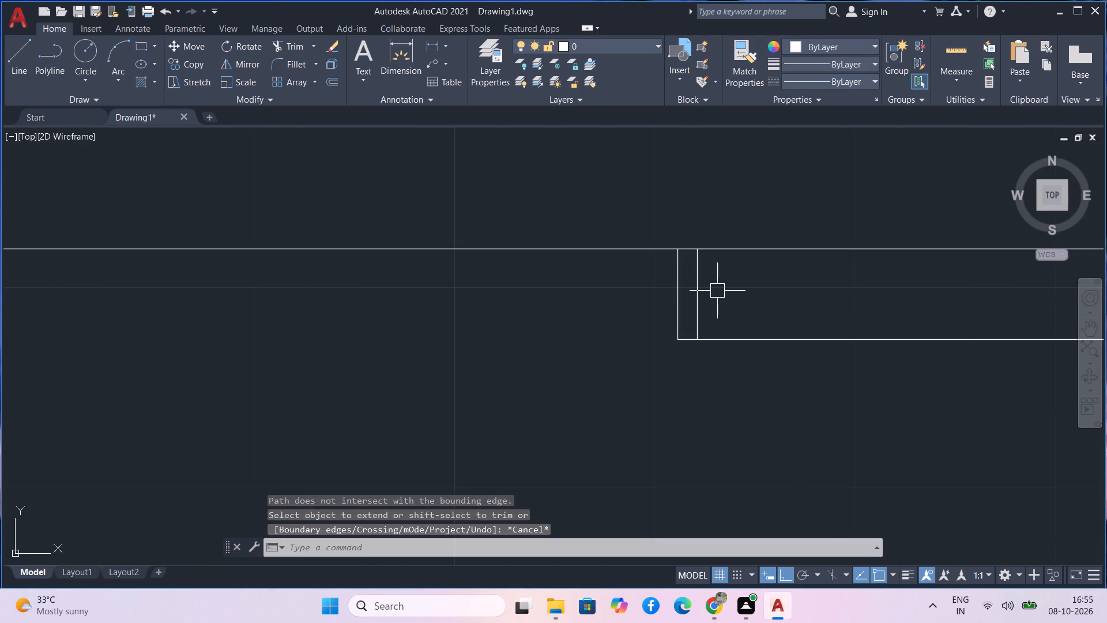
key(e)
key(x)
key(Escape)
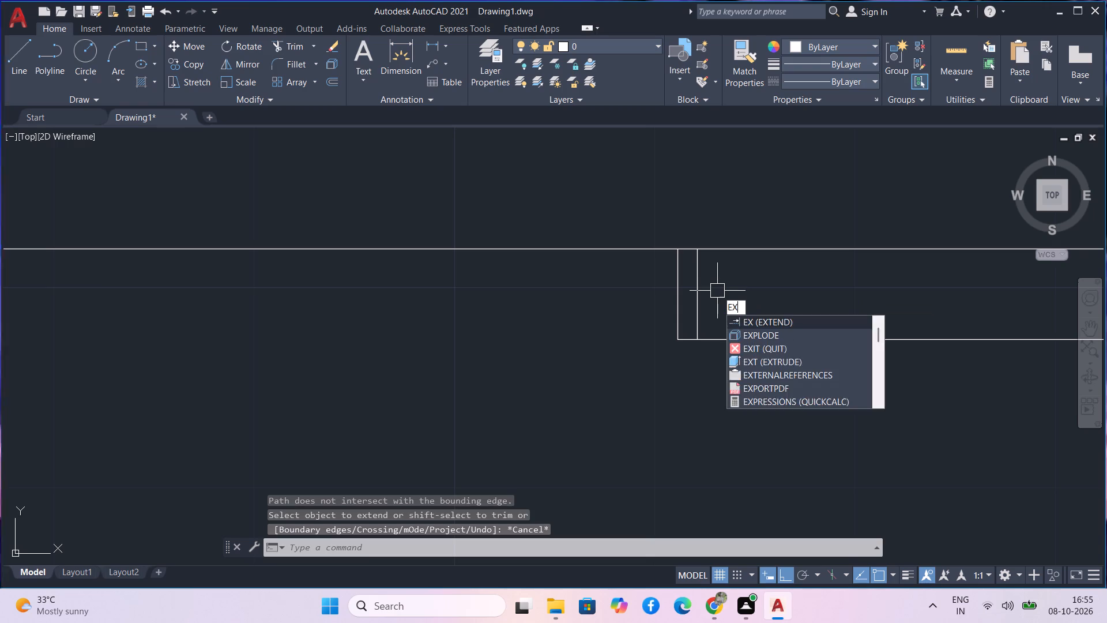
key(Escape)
Trim the inner line of the bottom wall's old end cap and extend the wall's lower line to the double door's centre.
text(tr)
key(space)
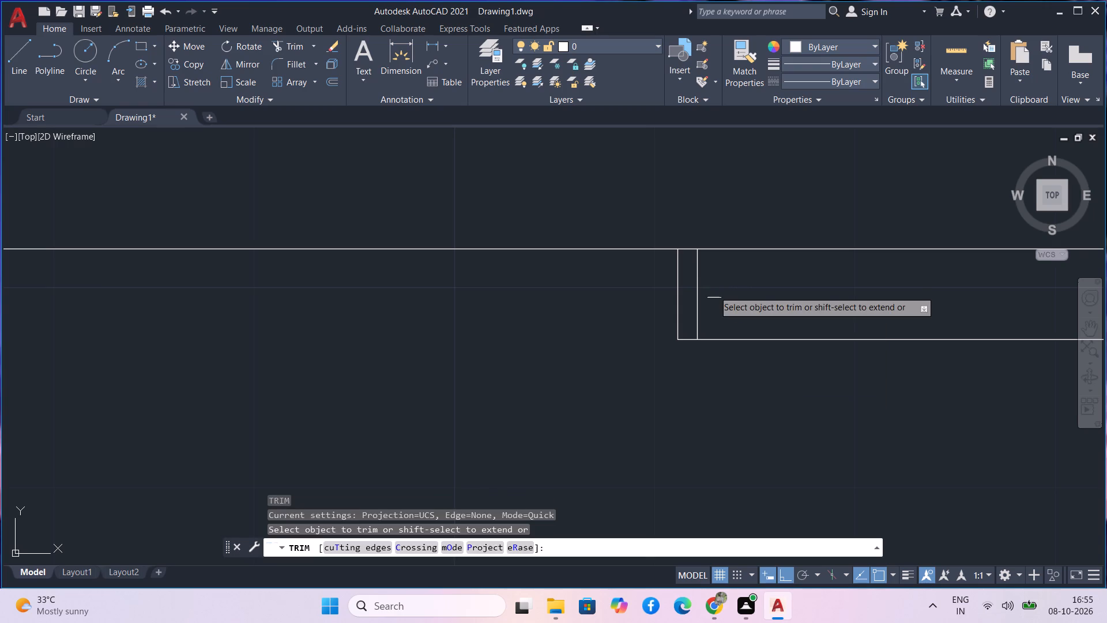
click(702, 303)
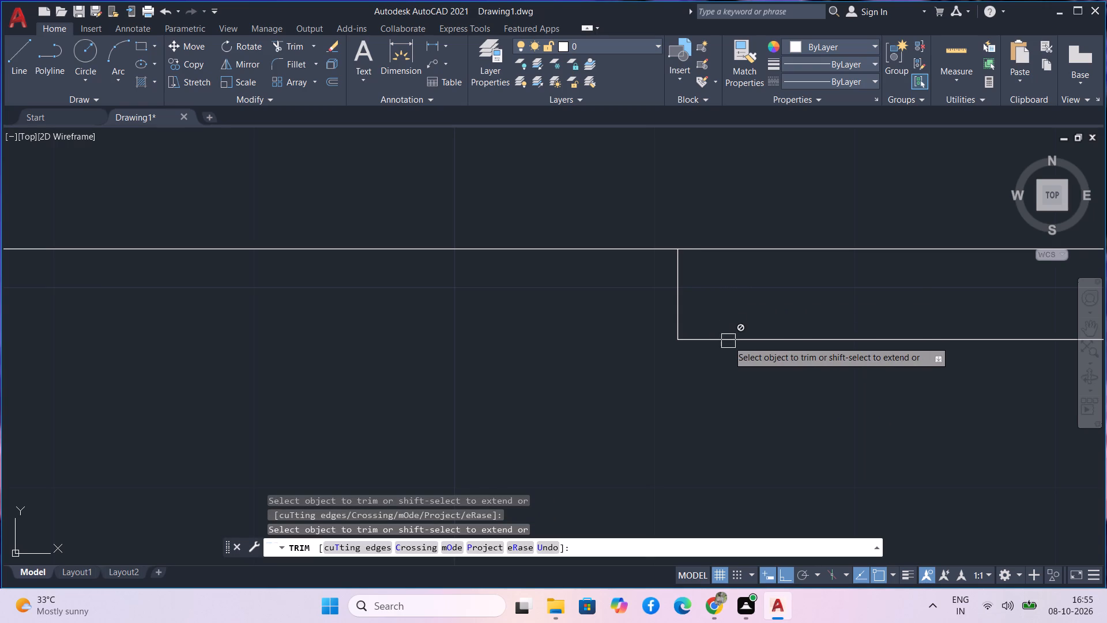
shift+scroll(694, 343, down, 4)
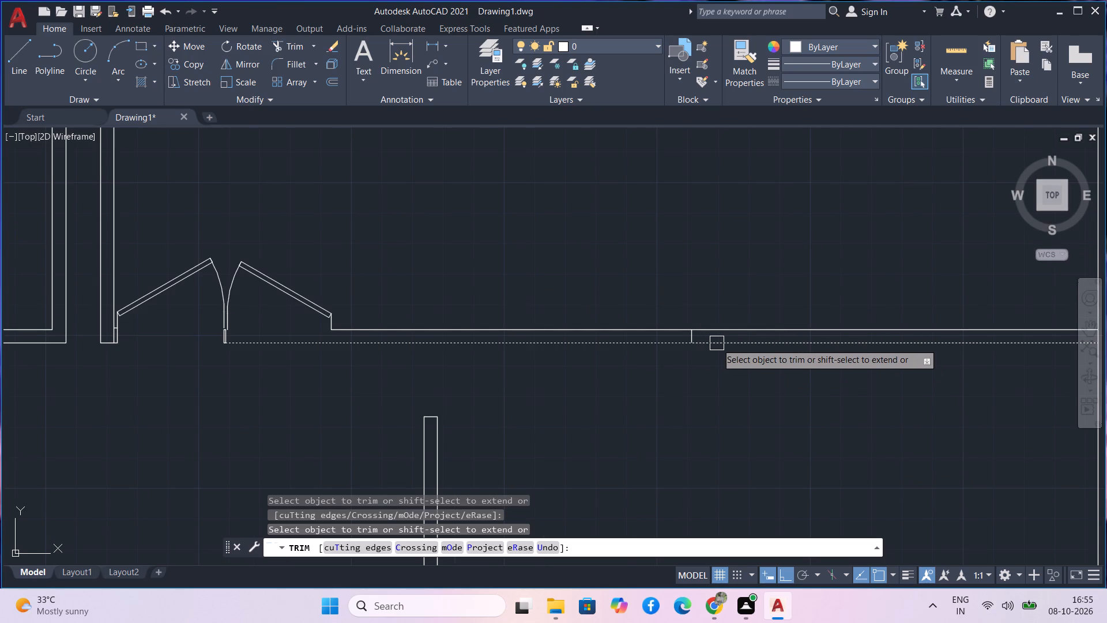
shift+click(717, 343)
scroll(702, 339, up, 1)
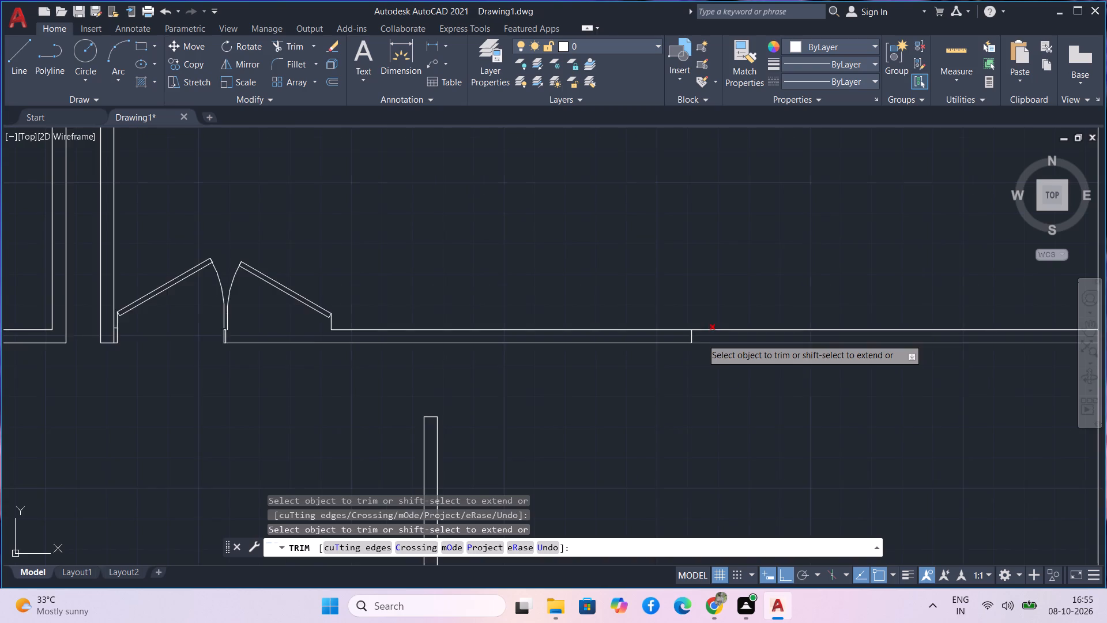
scroll(702, 339, up, 2)
key(Escape)
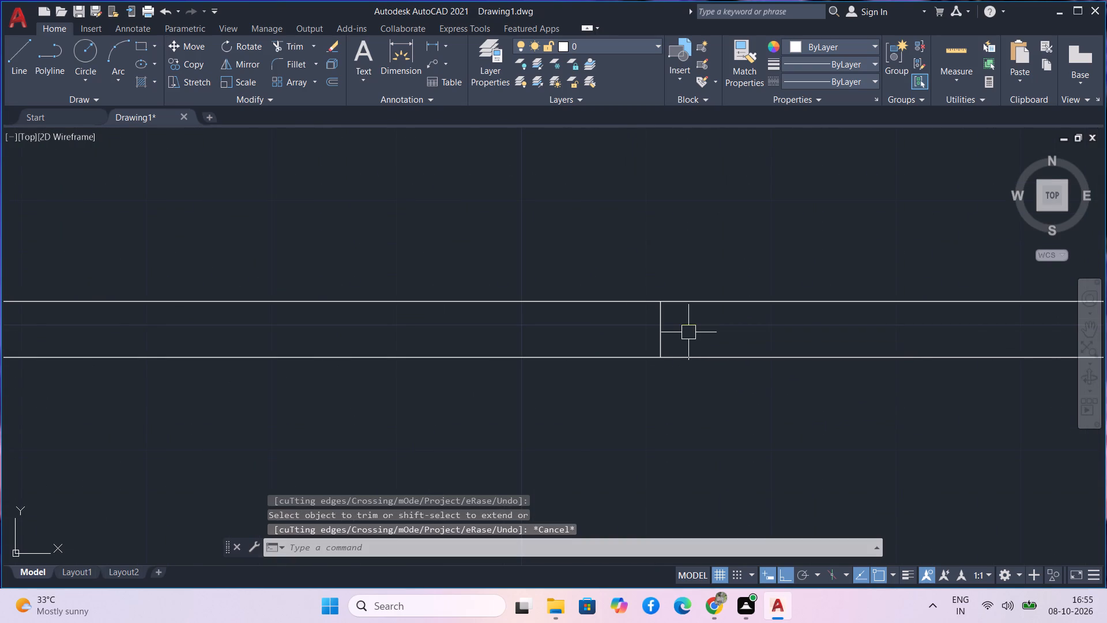
Trim away the remaining old end-cap line crossing the extended bottom wall.
text(tr)
key(space)
drag(688, 332, 625, 335)
scroll(625, 335, down, 4)
scroll(406, 357, up, 2)
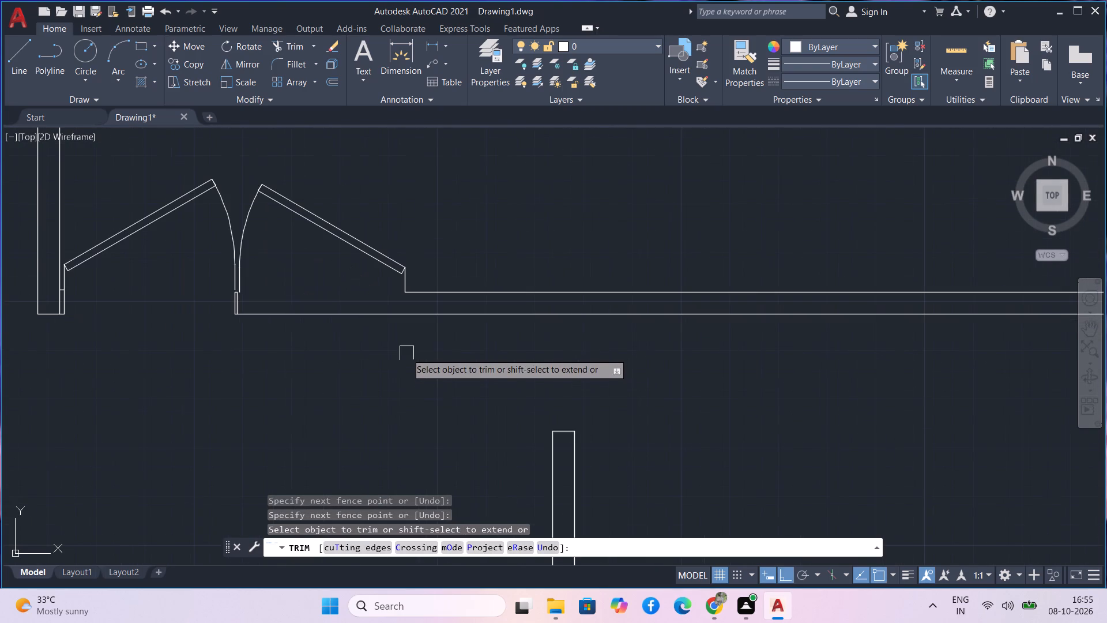
scroll(406, 284, up, 4)
key(Escape)
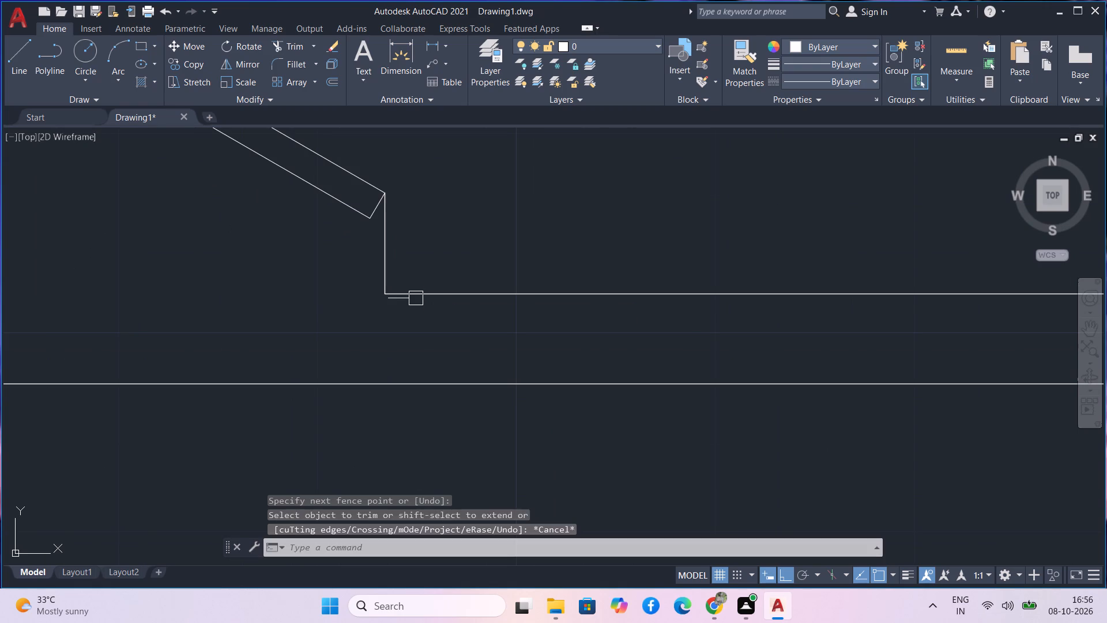
With dynamic input turned off, draw a vertical line from the double door's right jamb corner down to the wall's lower line.
text(l)
key(space)
scroll(401, 308, up, 3)
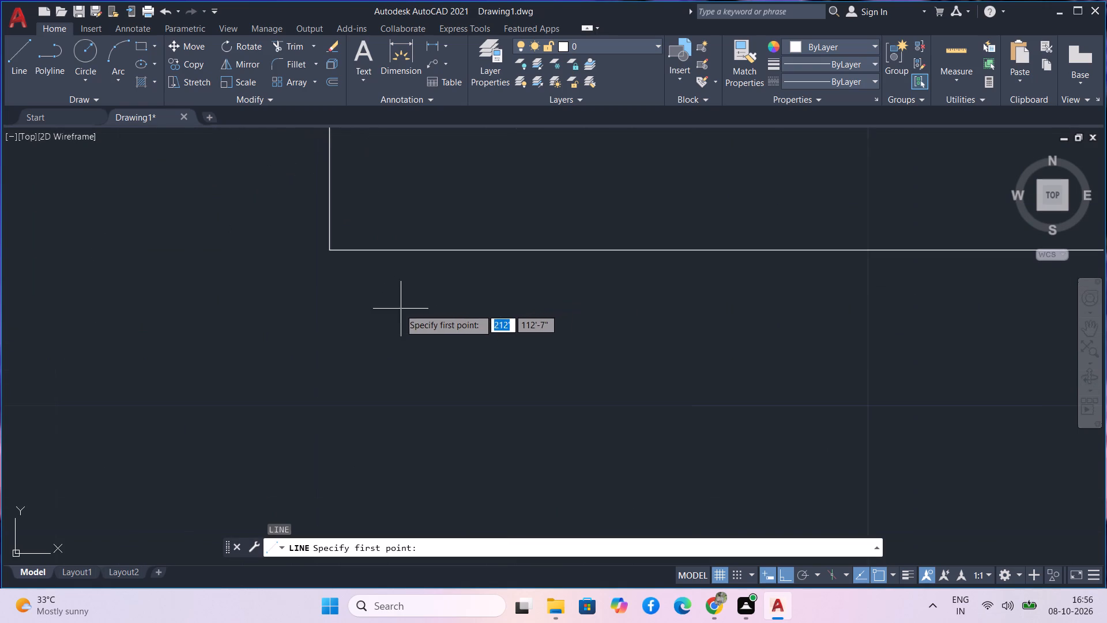
click(328, 250)
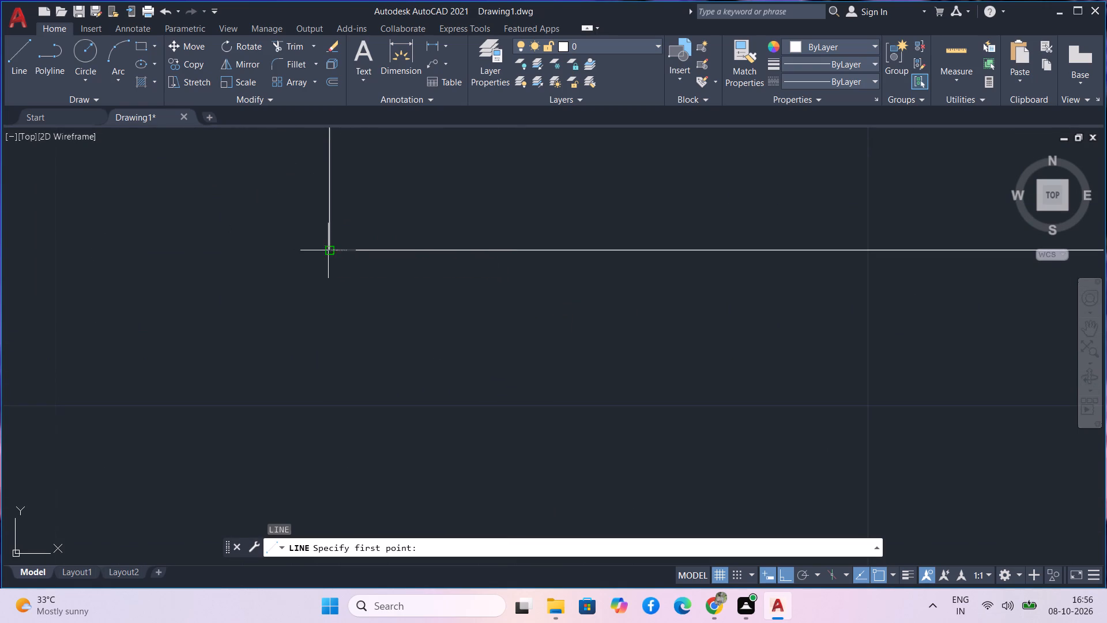
scroll(321, 311, down, 3)
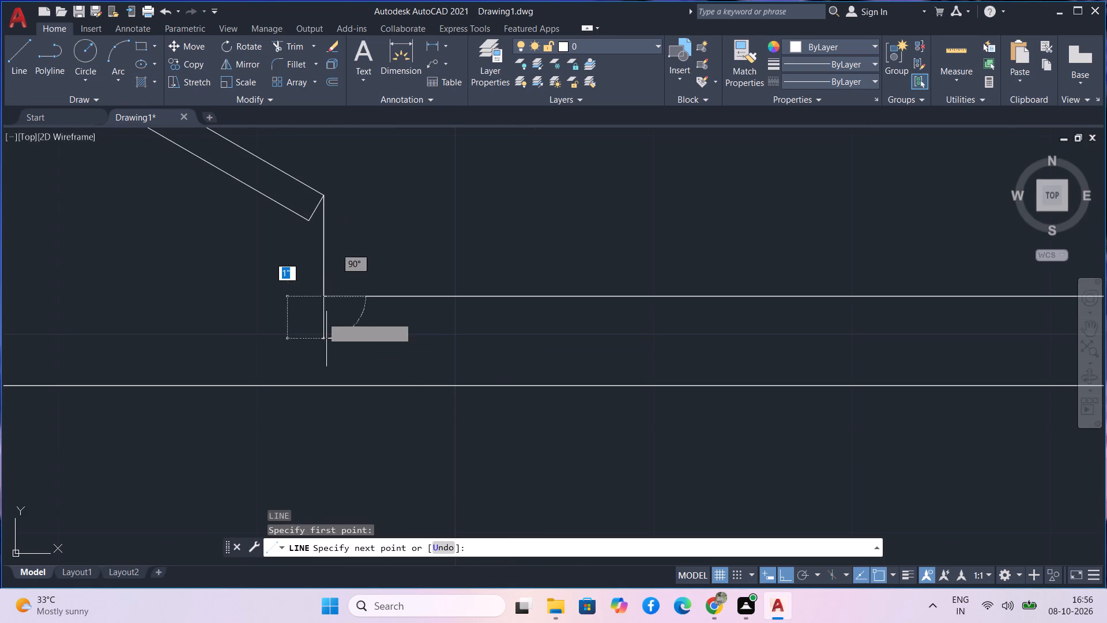
key(F12)
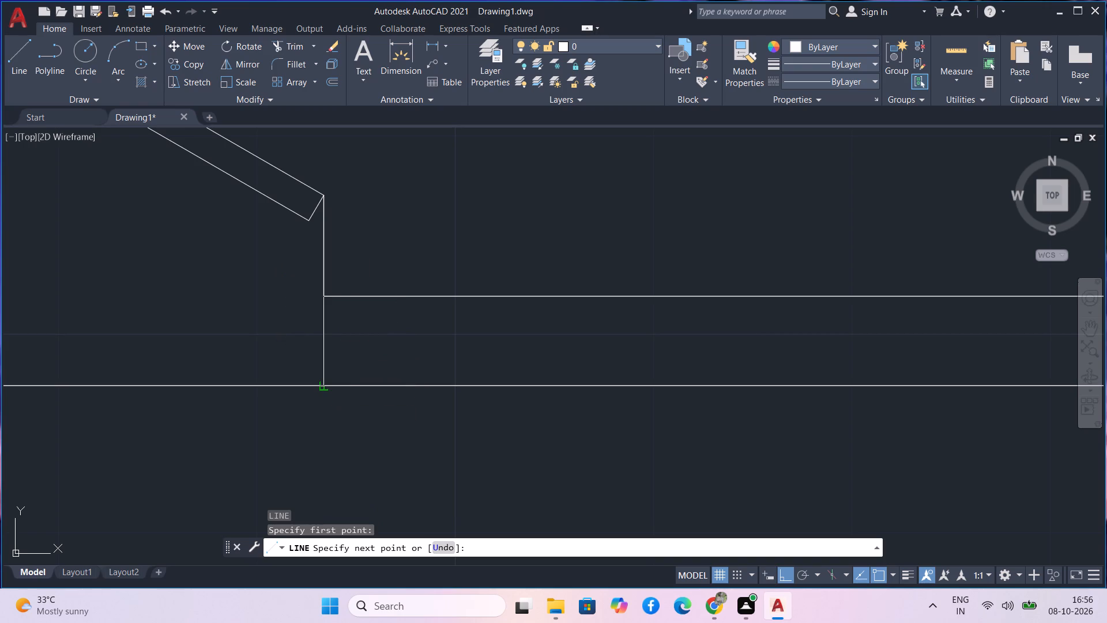
click(326, 388)
key(Escape)
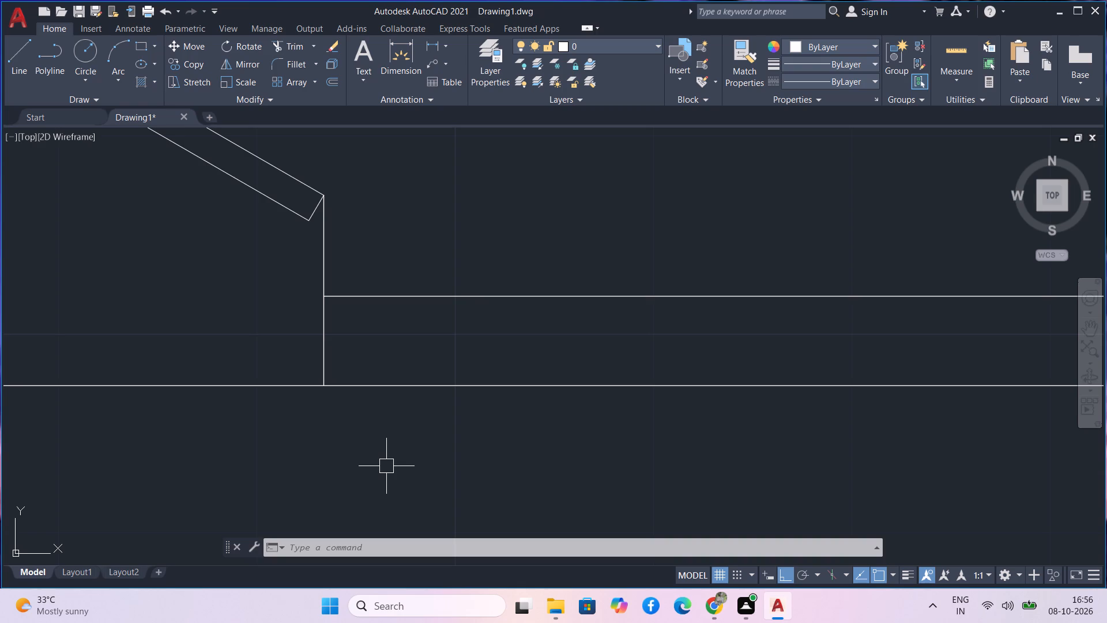
Trim the part of the wall's lower line that crosses the double door opening, back to the new end line.
key(Escape)
text(tr)
key(space)
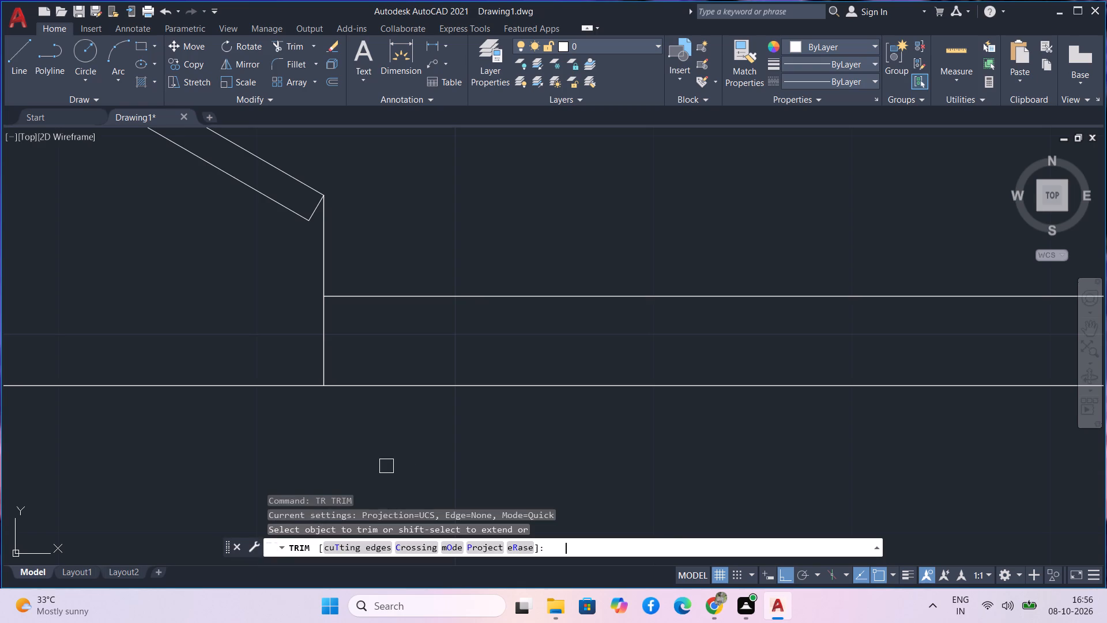
drag(280, 360, 269, 448)
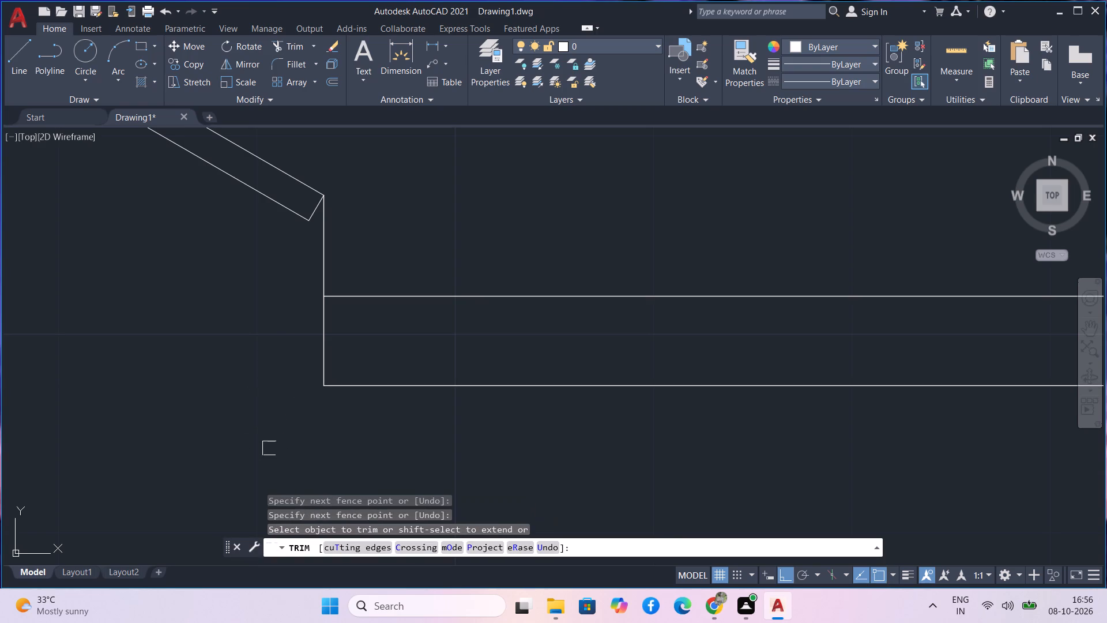
Remove the stray cap line left at the vertical wall's old position using Trim.
scroll(269, 448, down, 2)
scroll(318, 468, down, 2)
middle_drag(318, 468, 370, 453)
scroll(370, 453, down, 1)
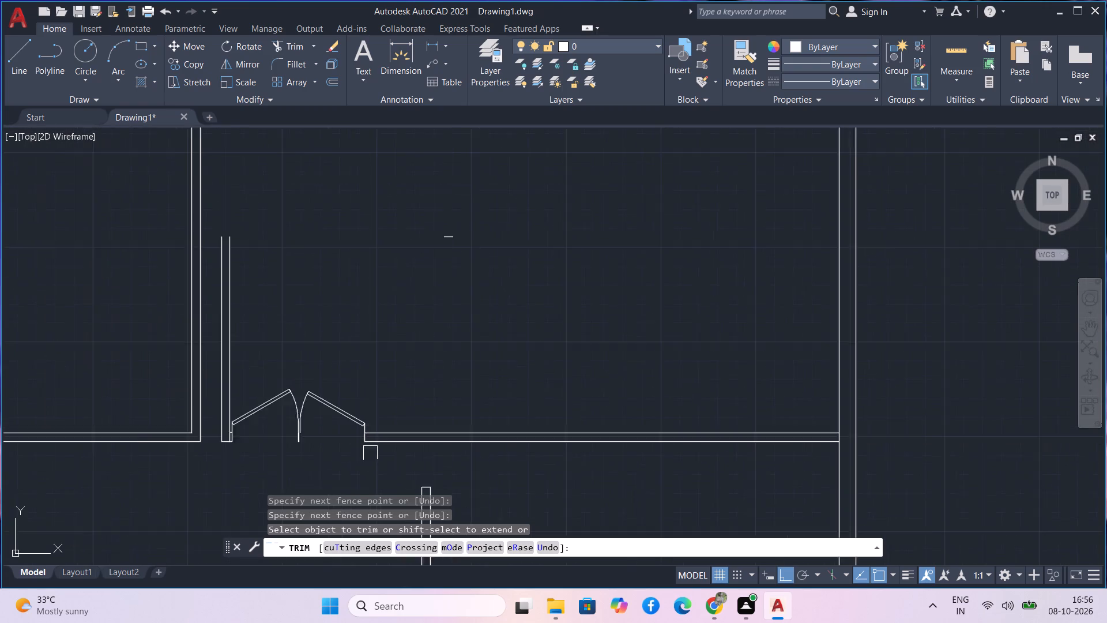
scroll(370, 453, down, 1)
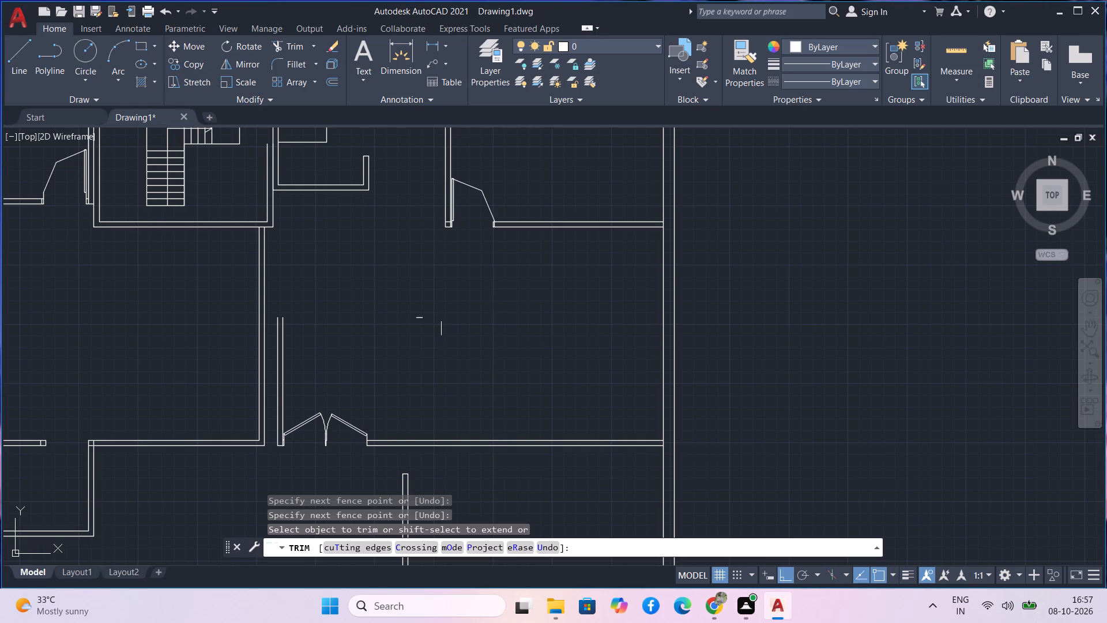
scroll(417, 320, up, 4)
click(421, 307)
scroll(199, 280, down, 2)
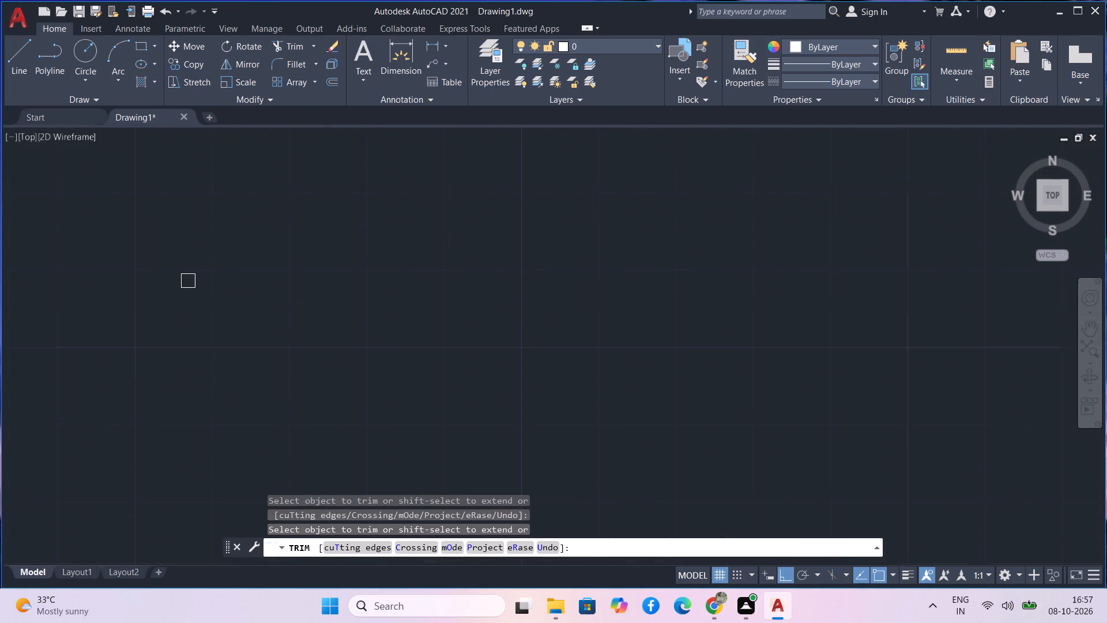
scroll(172, 285, down, 2)
middle_drag(140, 310, 468, 318)
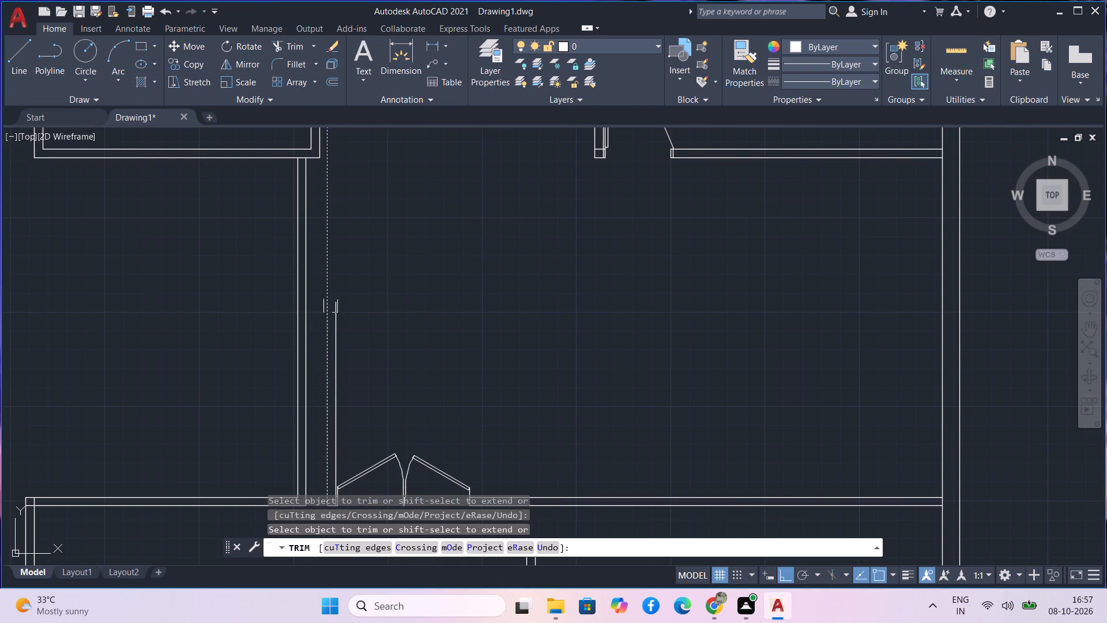
key(Escape)
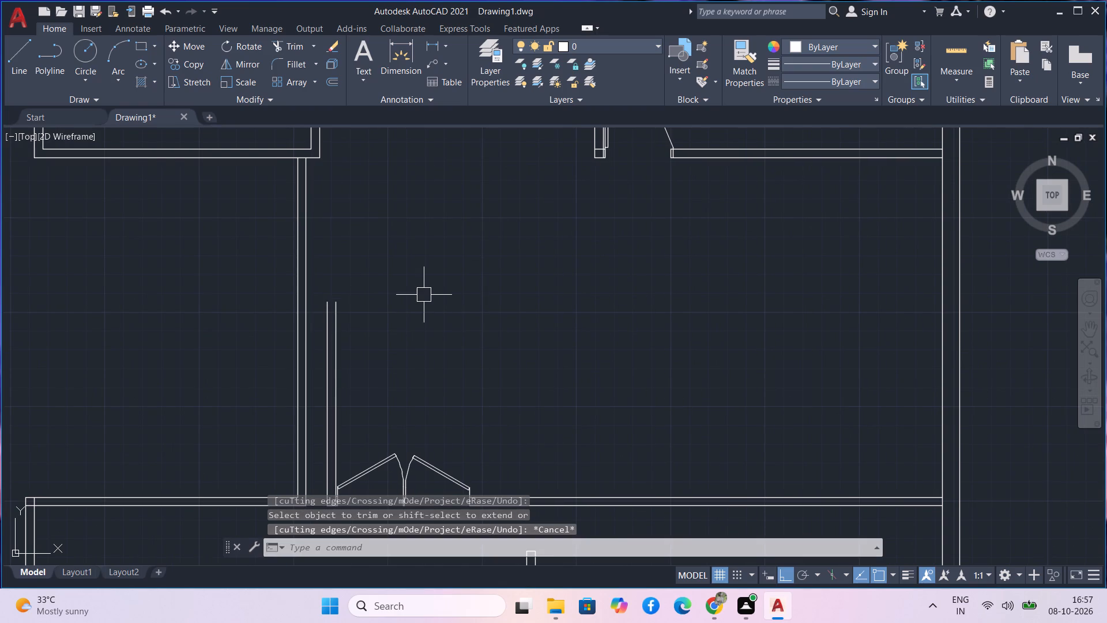
Draw a horizontal line closing the open top end of the moved vertical wall beside the double door.
text(l)
key(space)
scroll(363, 308, up, 2)
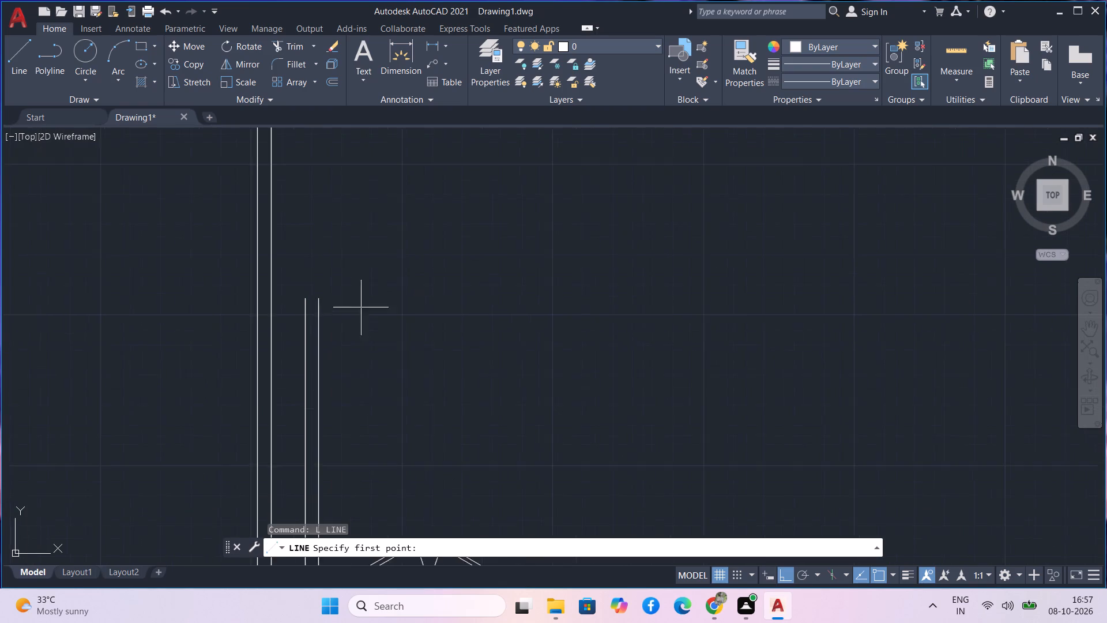
scroll(354, 306, up, 1)
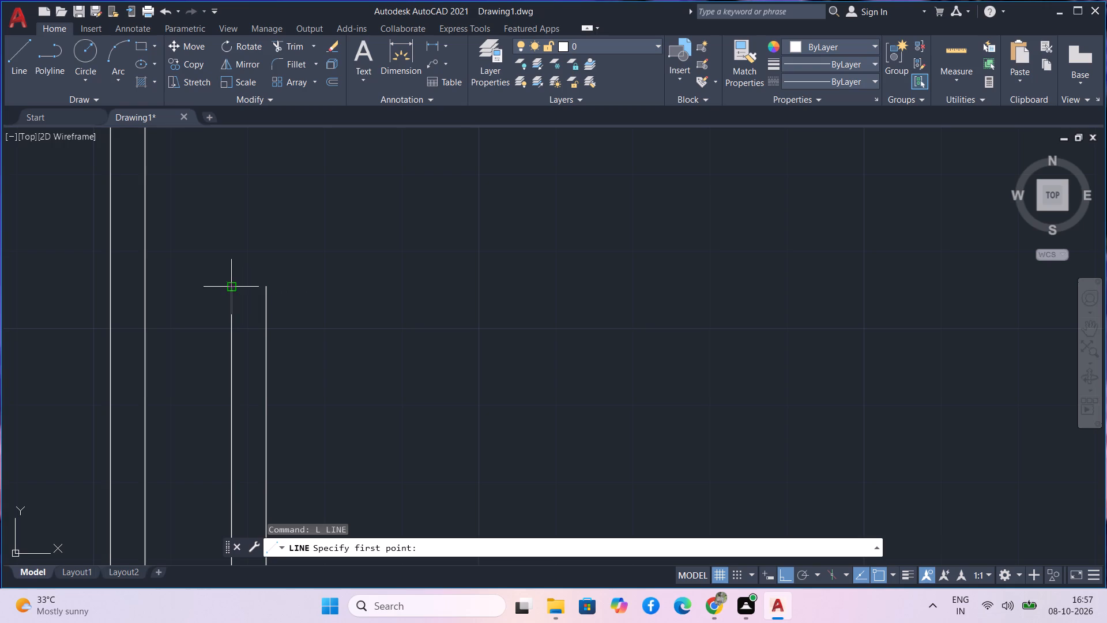
scroll(232, 288, up, 5)
click(224, 277)
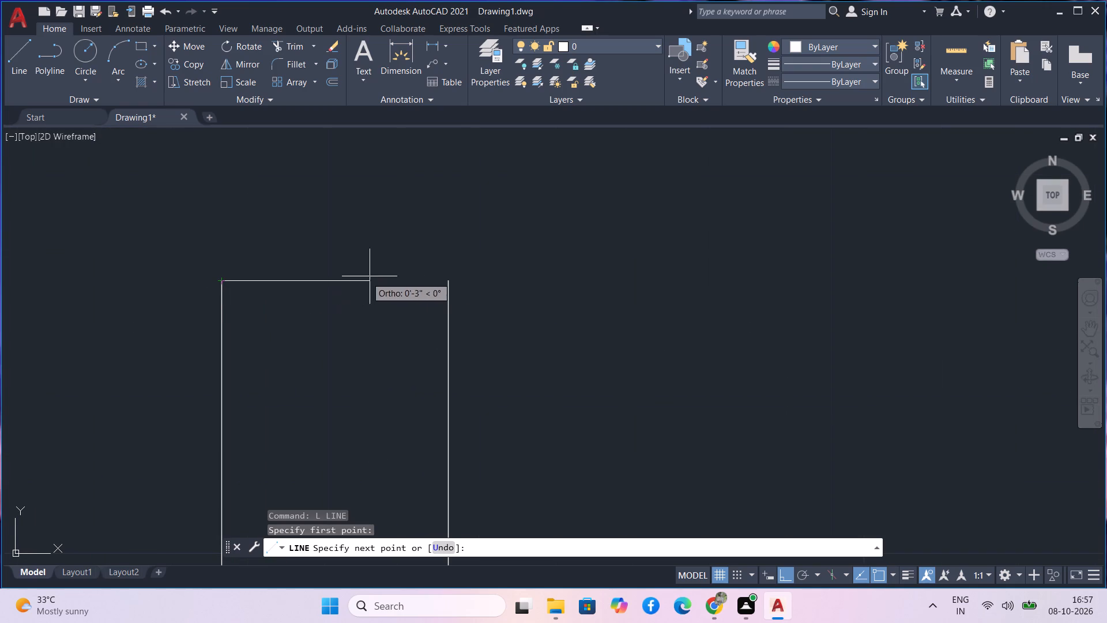
click(451, 280)
key(Escape)
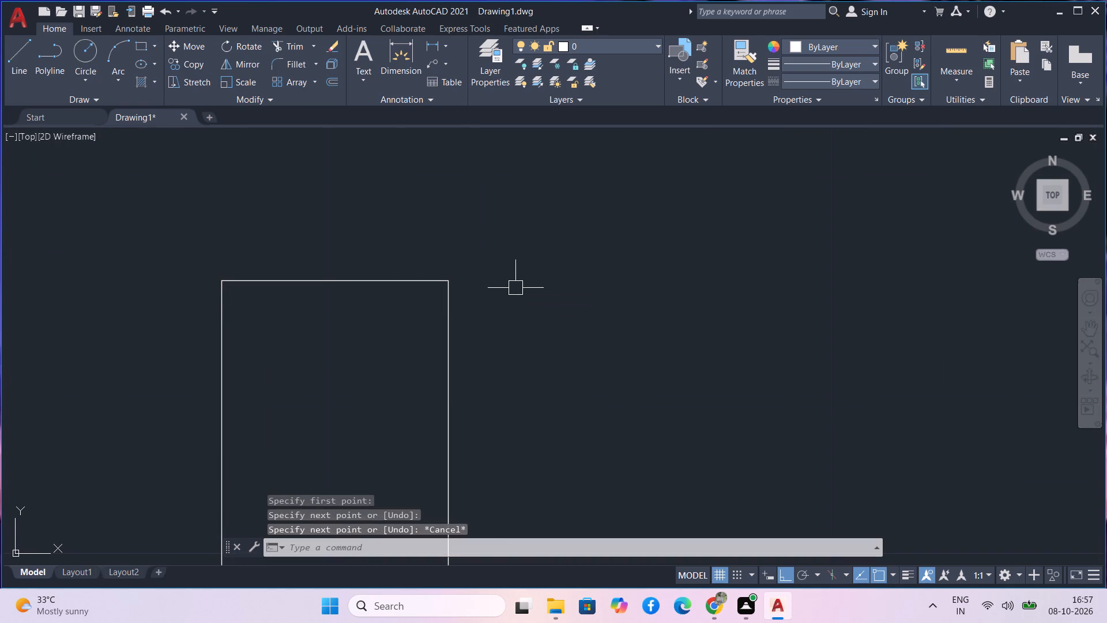
Set the opening angle of the single door in the room above the double door to Open 60º.
scroll(543, 329, down, 7)
scroll(570, 384, down, 5)
middle_drag(569, 387, 360, 136)
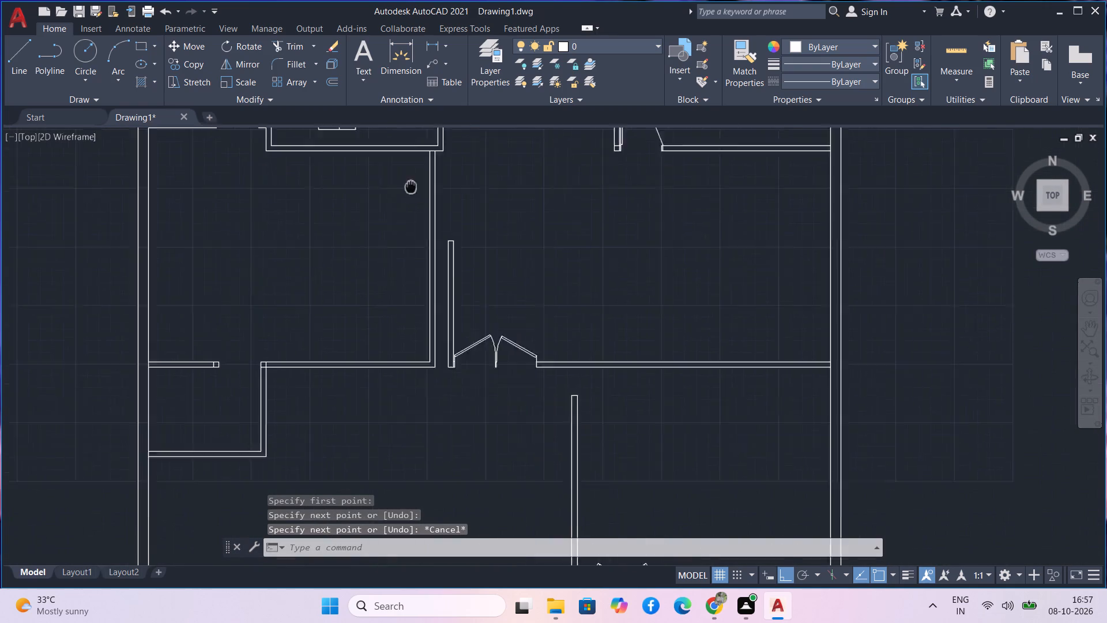
middle_drag(360, 136, 350, 129)
scroll(352, 134, down, 1)
scroll(422, 196, down, 1)
middle_drag(391, 254, 377, 346)
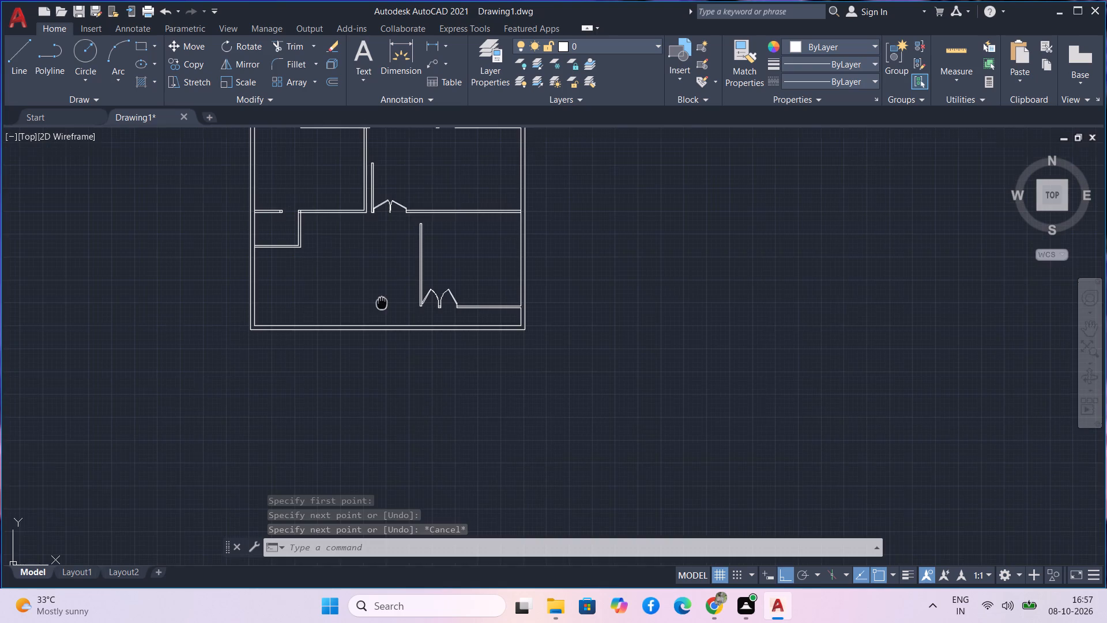
middle_drag(377, 346, 376, 403)
middle_drag(447, 283, 448, 303)
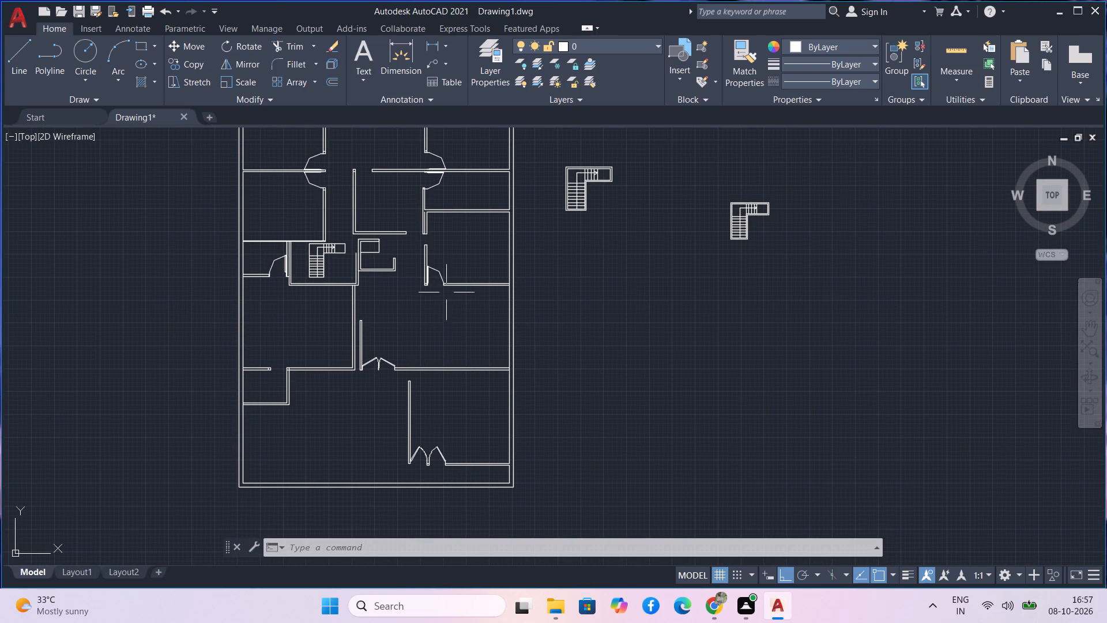
key(Escape)
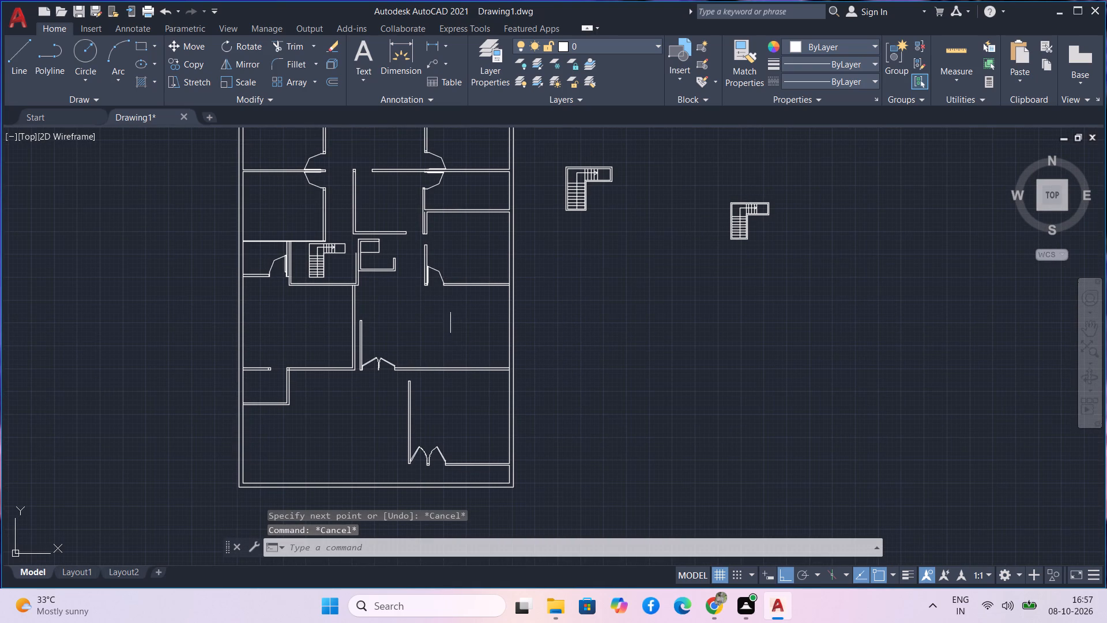
scroll(436, 273, up, 5)
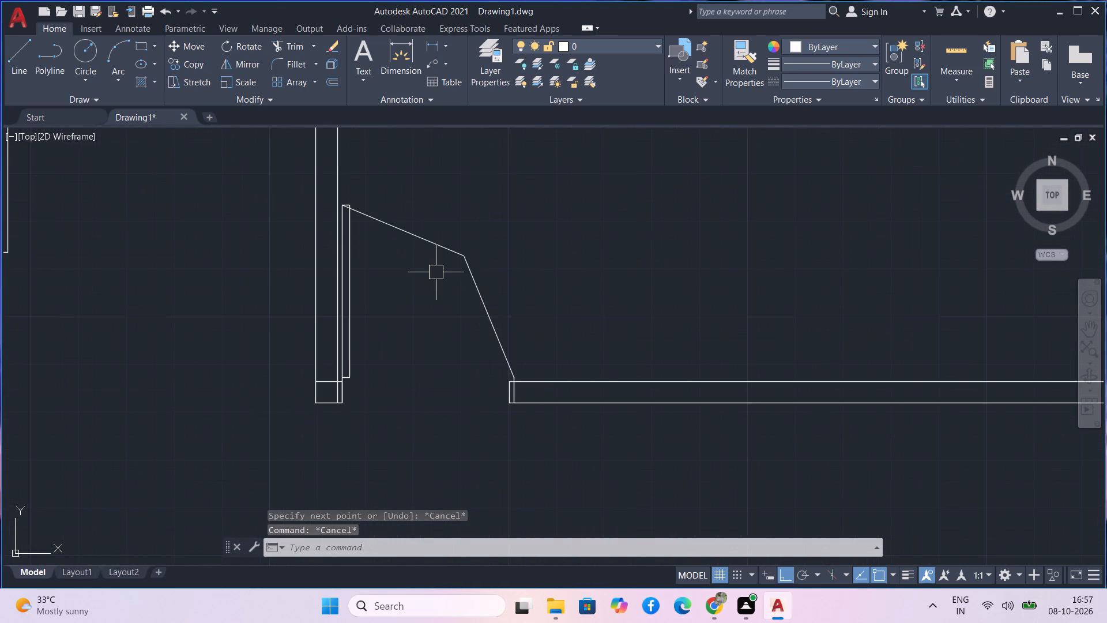
click(445, 246)
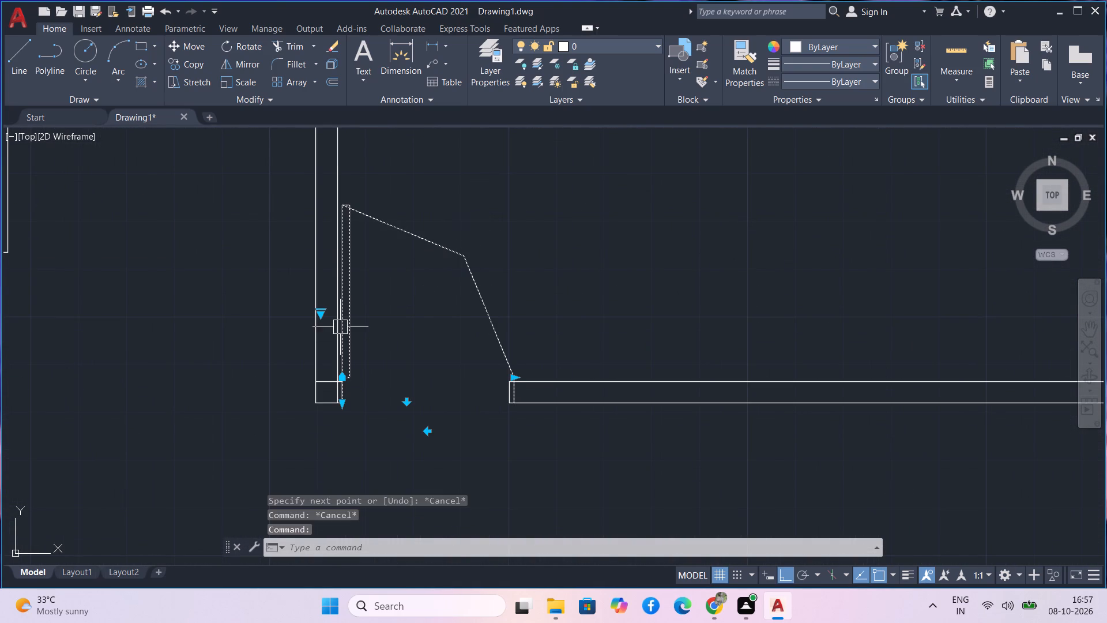
click(325, 312)
click(317, 310)
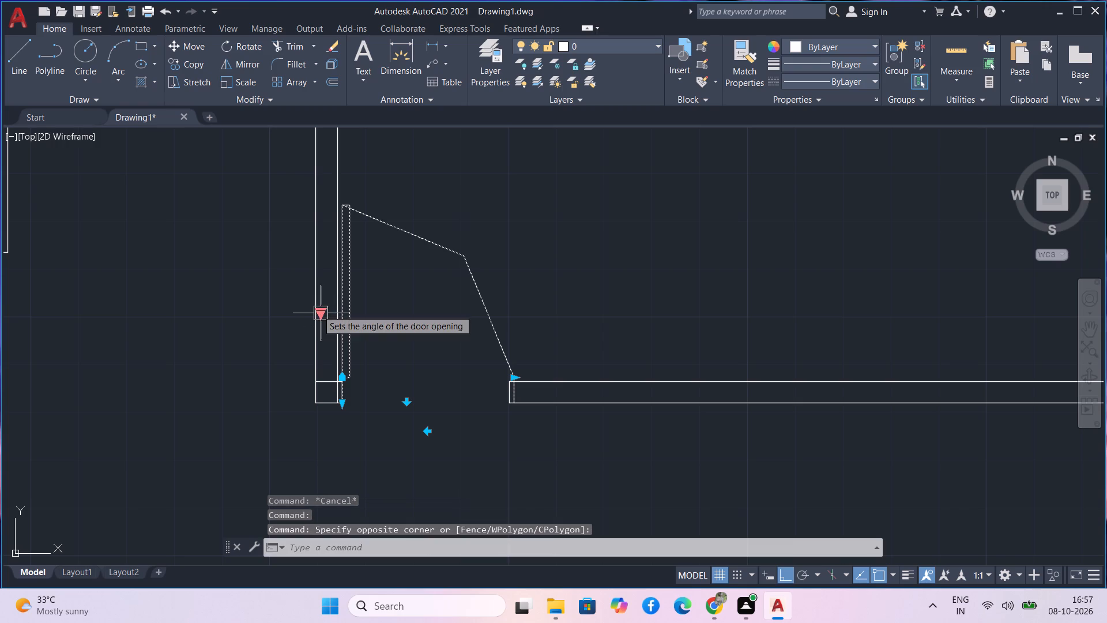
click(317, 310)
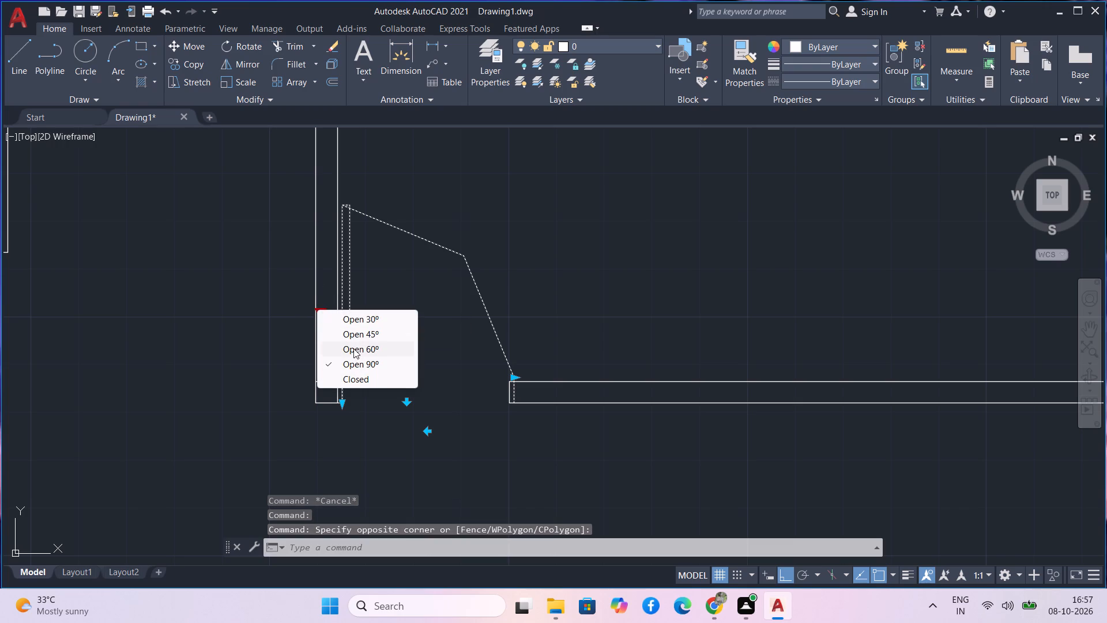
click(353, 348)
scroll(357, 359, down, 2)
key(Escape)
Examine the lower part of the plan, especially the bottom right-hand room's vertical wall and double door.
scroll(317, 330, down, 2)
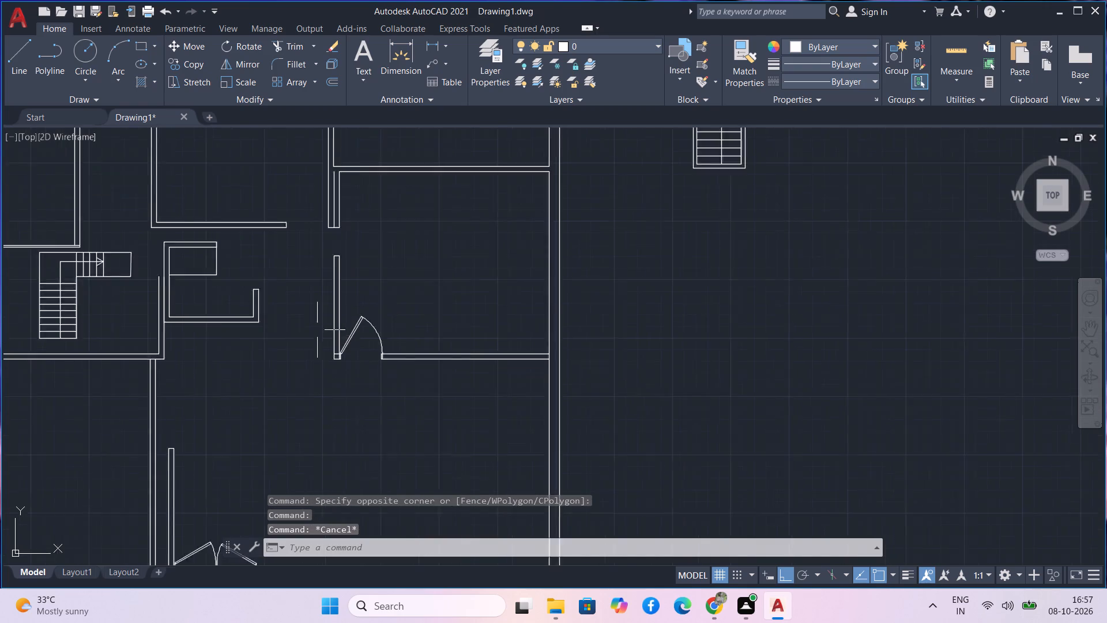
middle_drag(330, 361, 347, 359)
scroll(347, 359, down, 1)
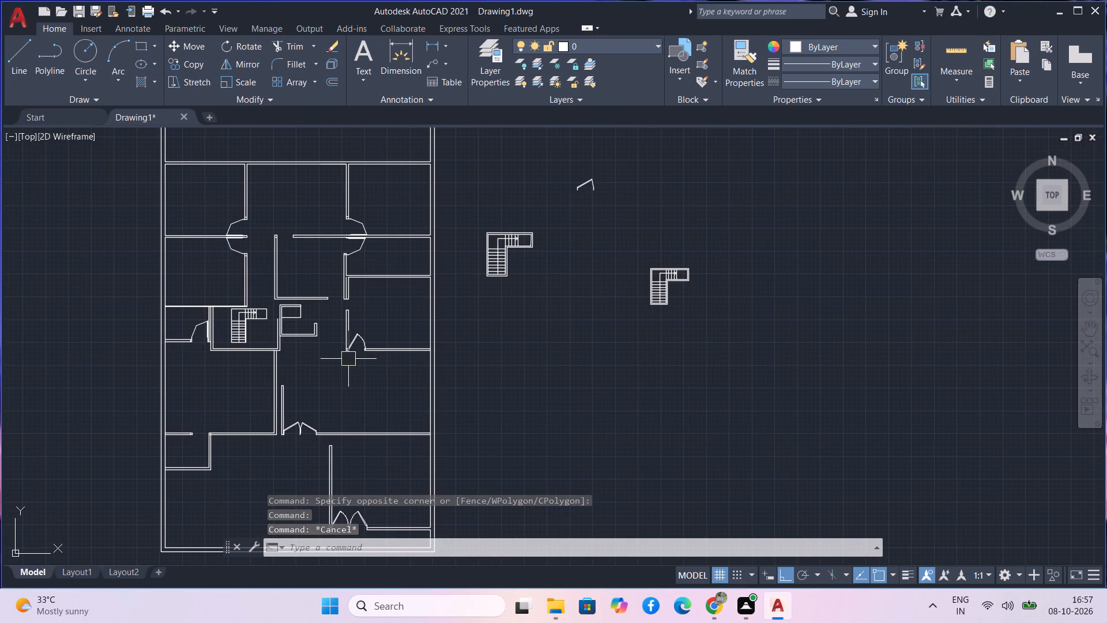
middle_drag(347, 386, 352, 362)
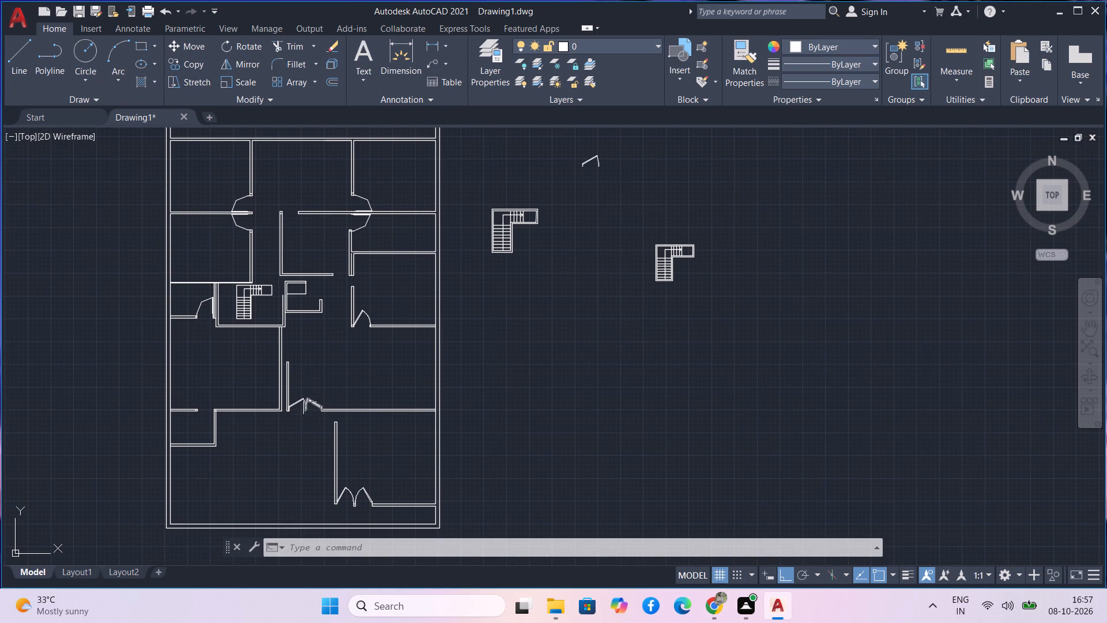
middle_drag(365, 477, 359, 455)
scroll(364, 464, up, 1)
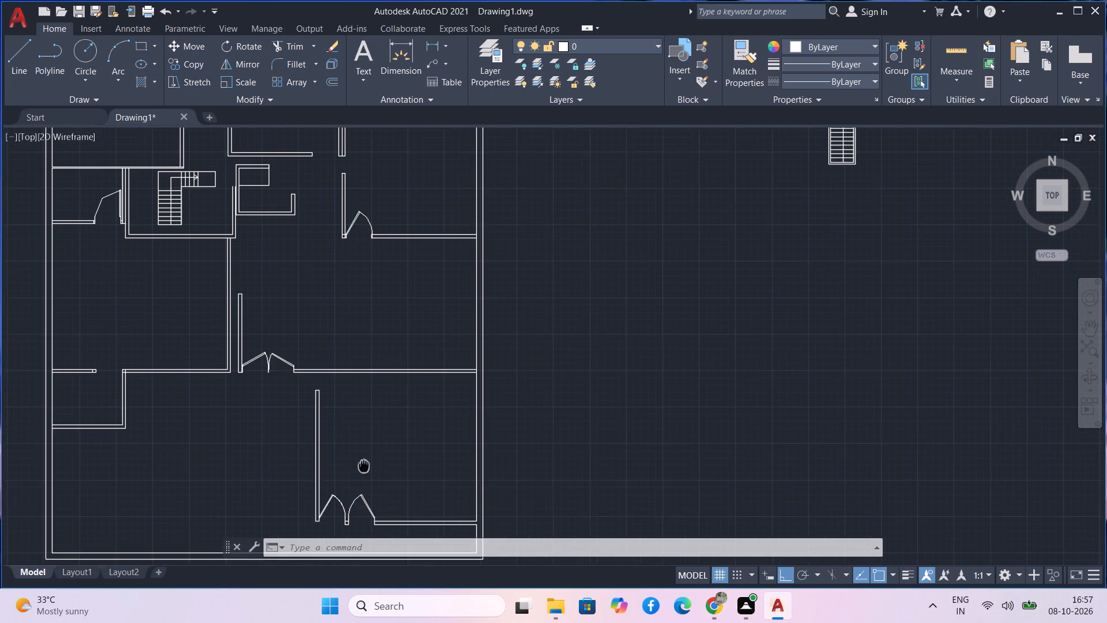
middle_drag(359, 455, 355, 428)
scroll(345, 464, up, 3)
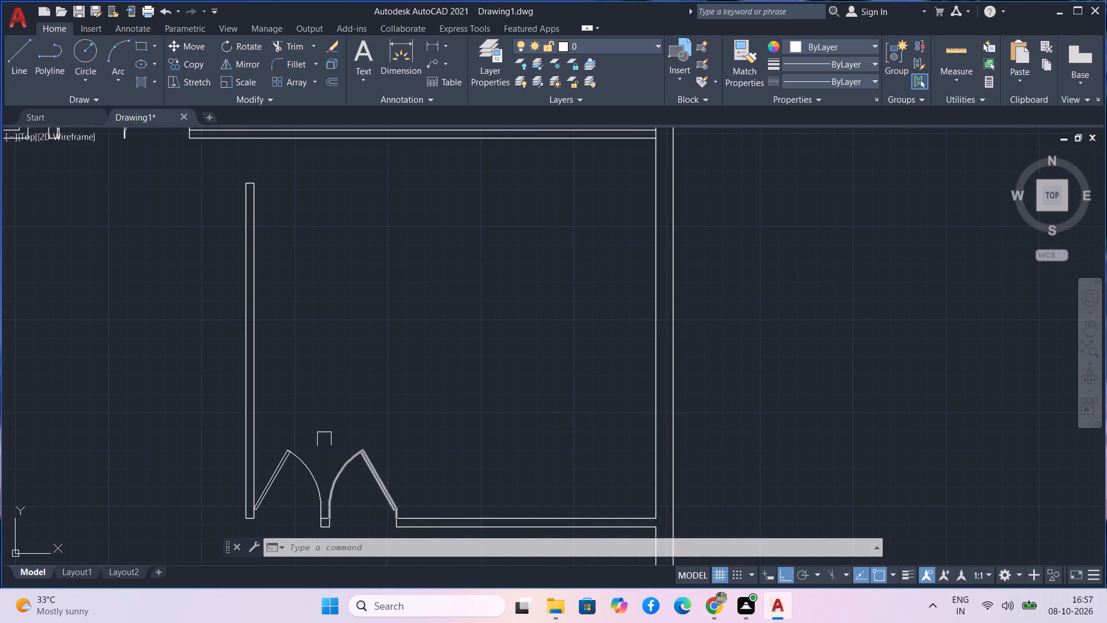
scroll(324, 439, down, 2)
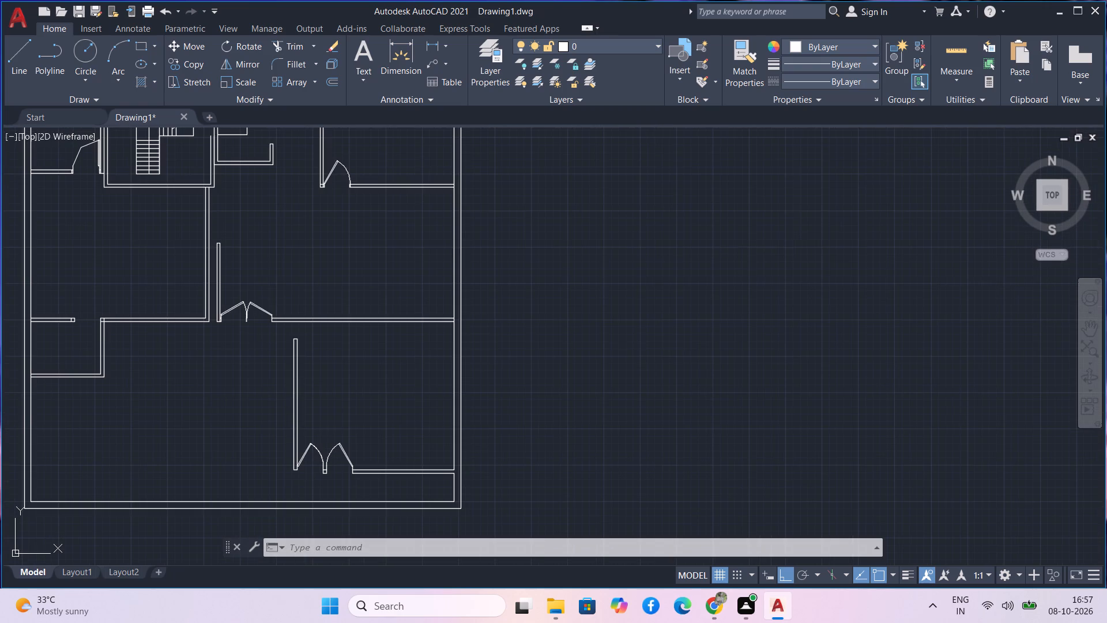
scroll(324, 439, down, 1)
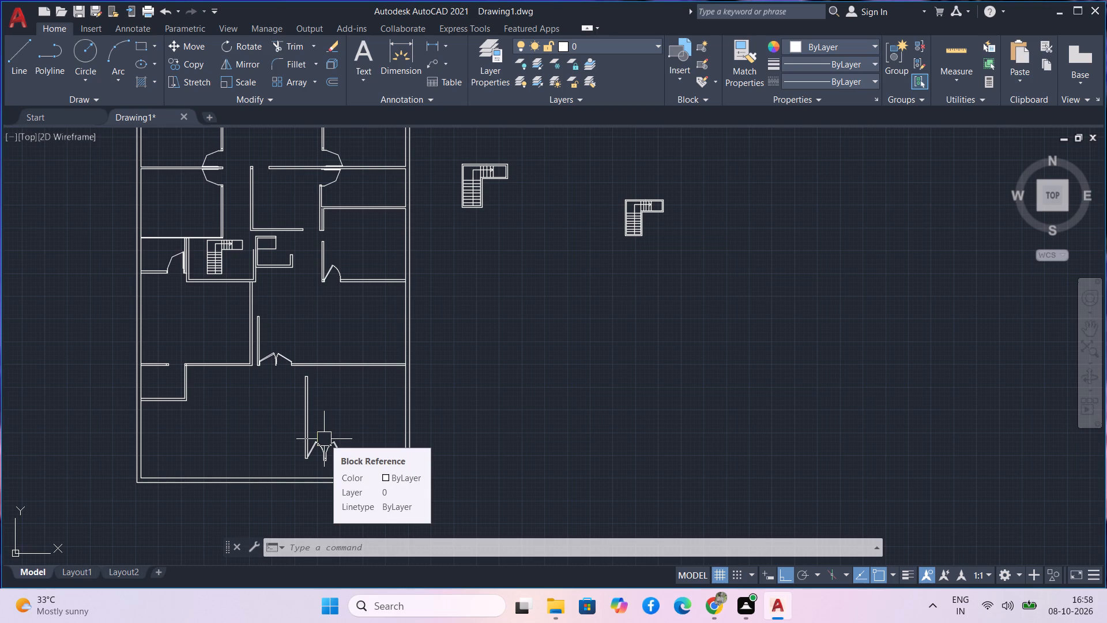
scroll(324, 439, up, 1)
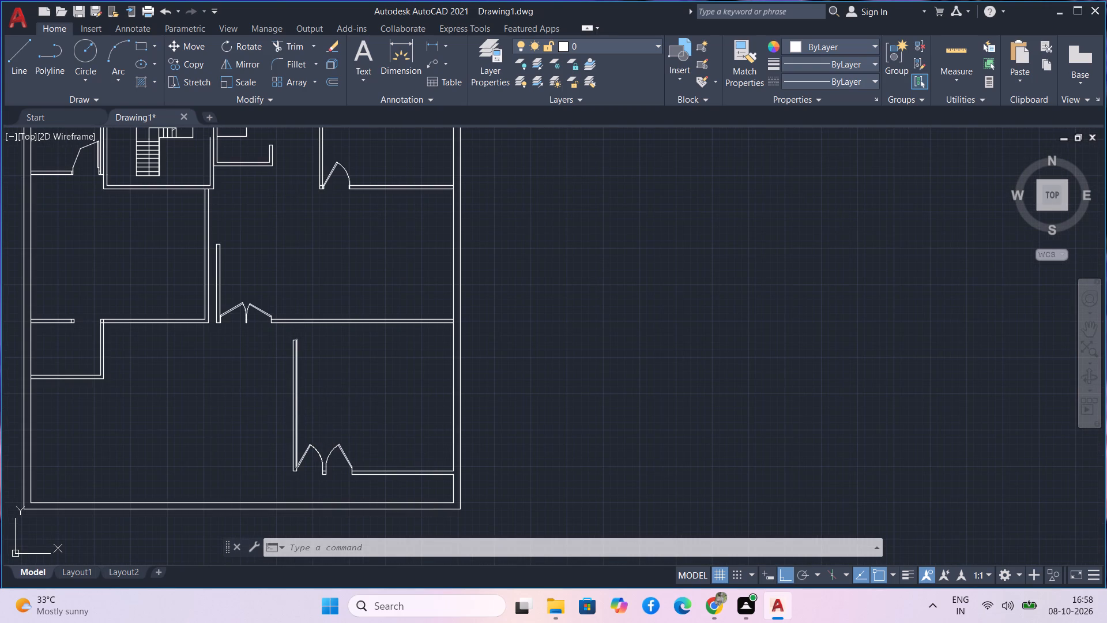
scroll(299, 382, up, 3)
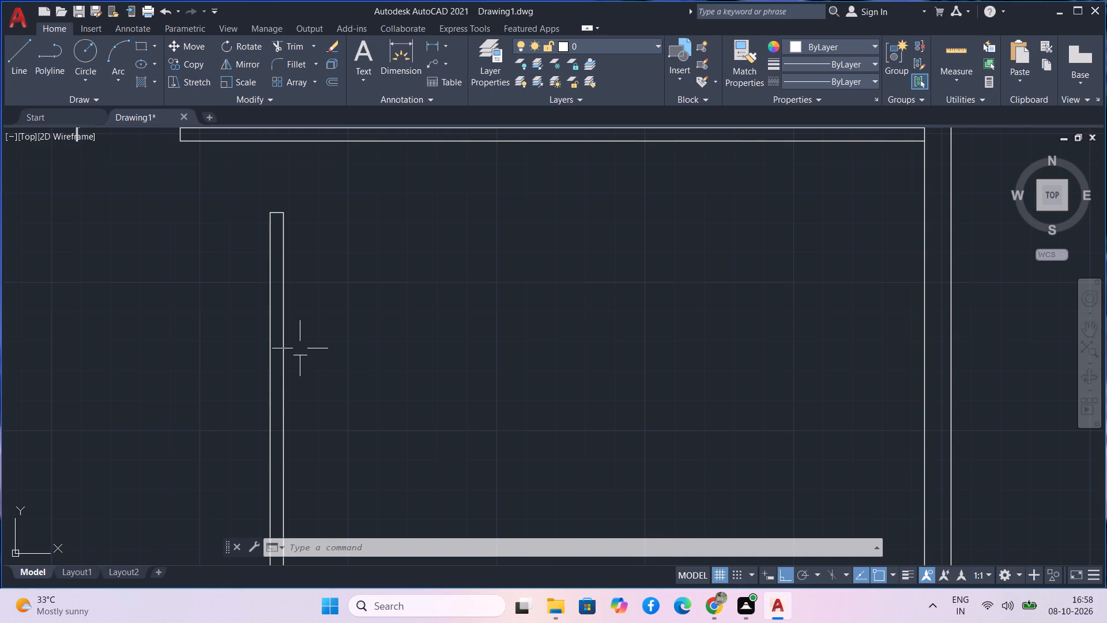
scroll(300, 348, down, 1)
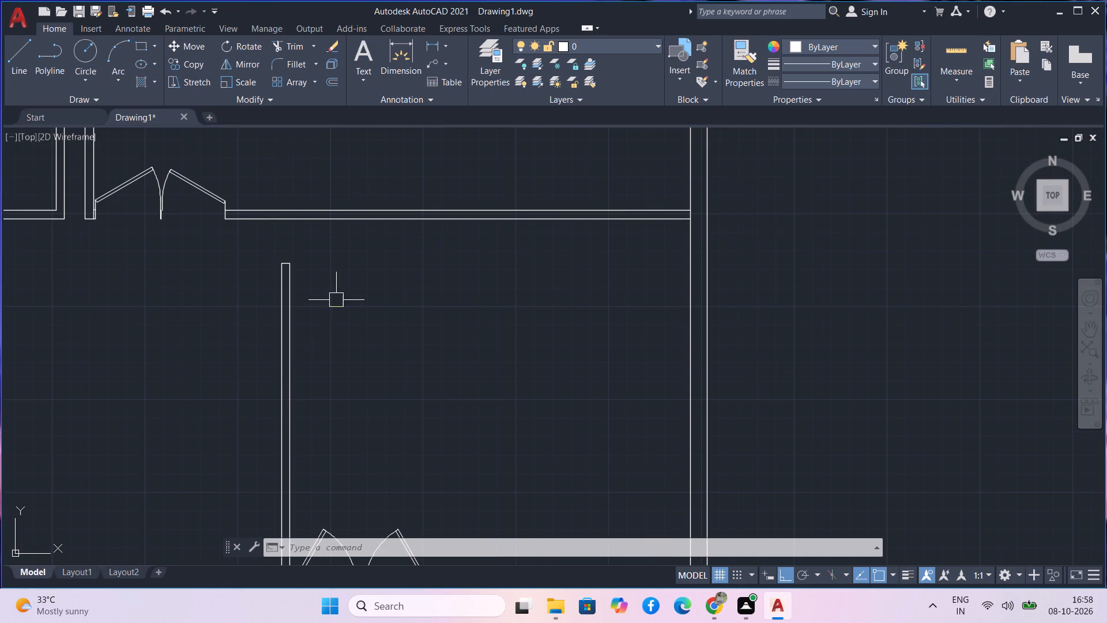
scroll(339, 304, down, 2)
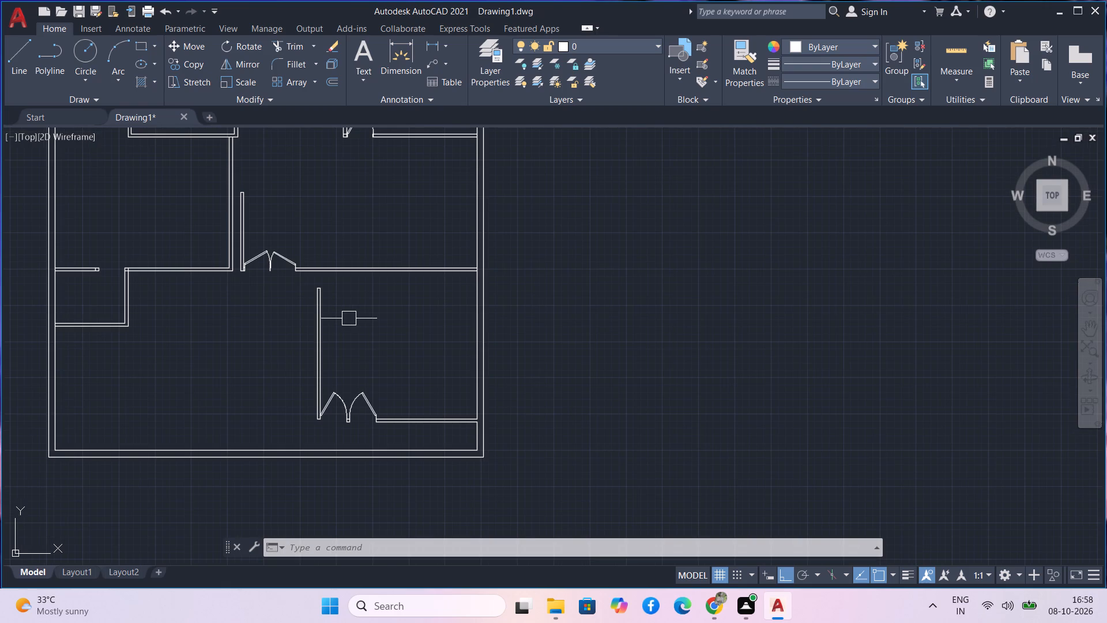
Move the bottom right-hand room's vertical wall and double door about 9' to the left, roughly in line with the wall above.
click(349, 318)
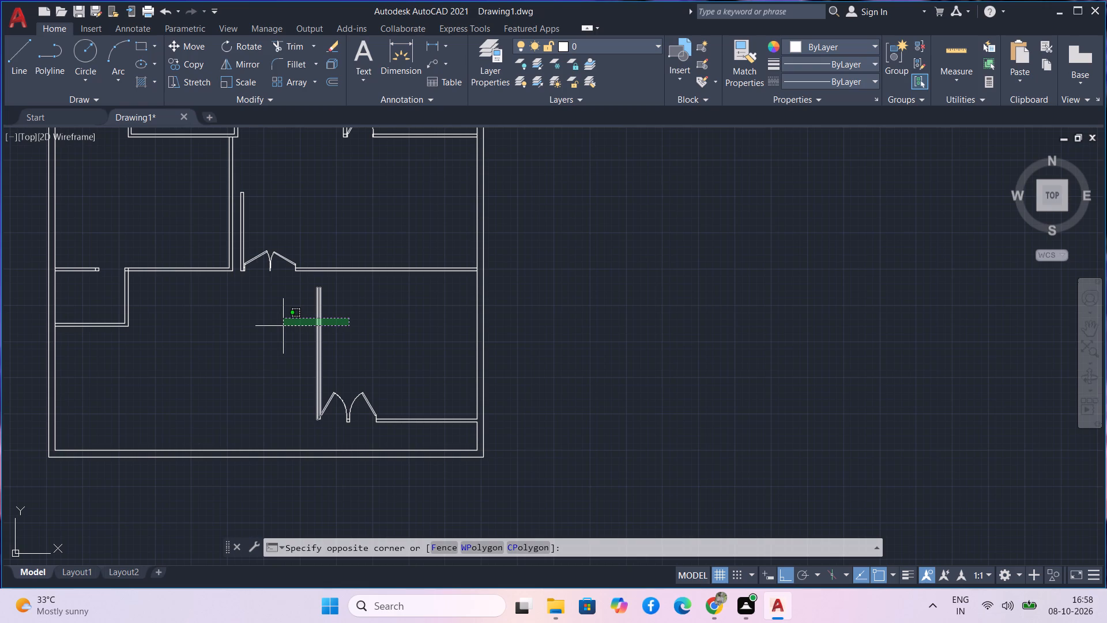
key(Escape)
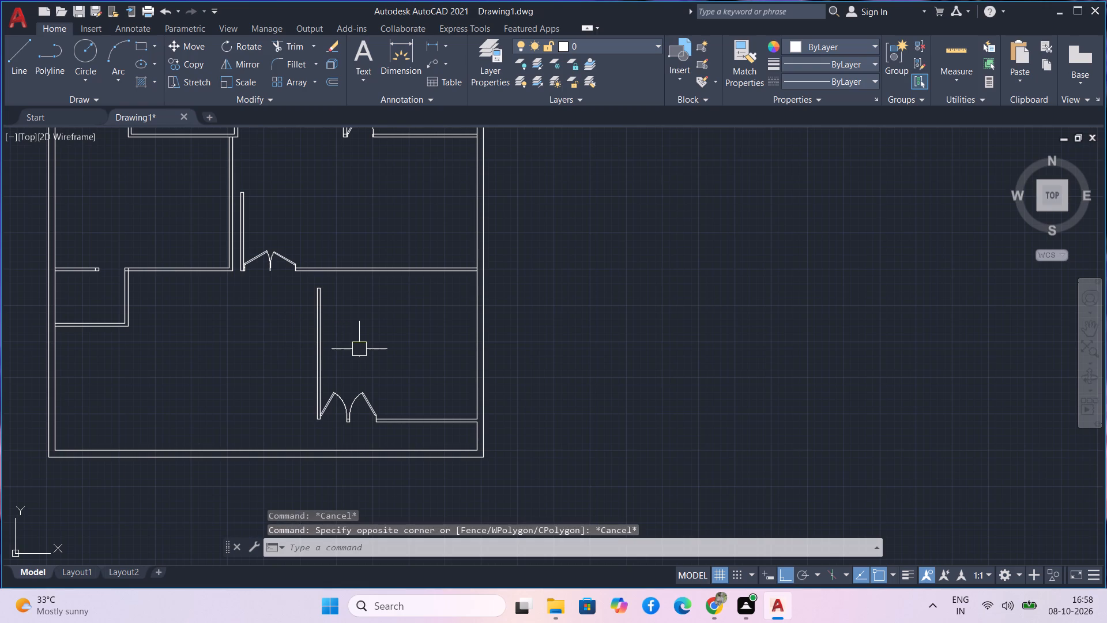
click(356, 429)
key(Escape)
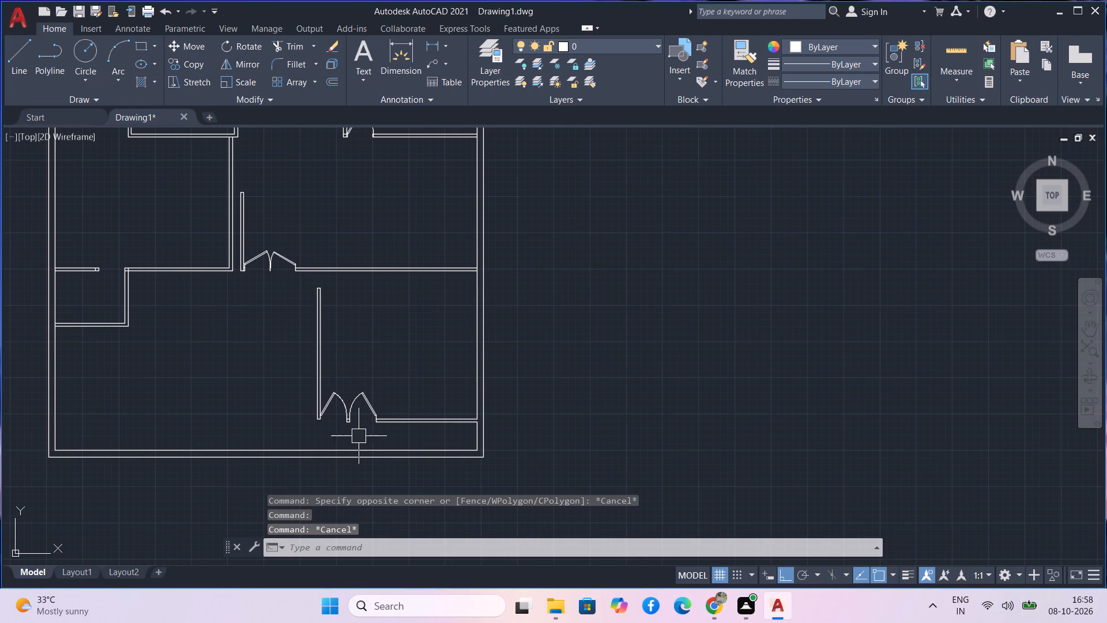
drag(359, 437, 353, 429)
click(302, 368)
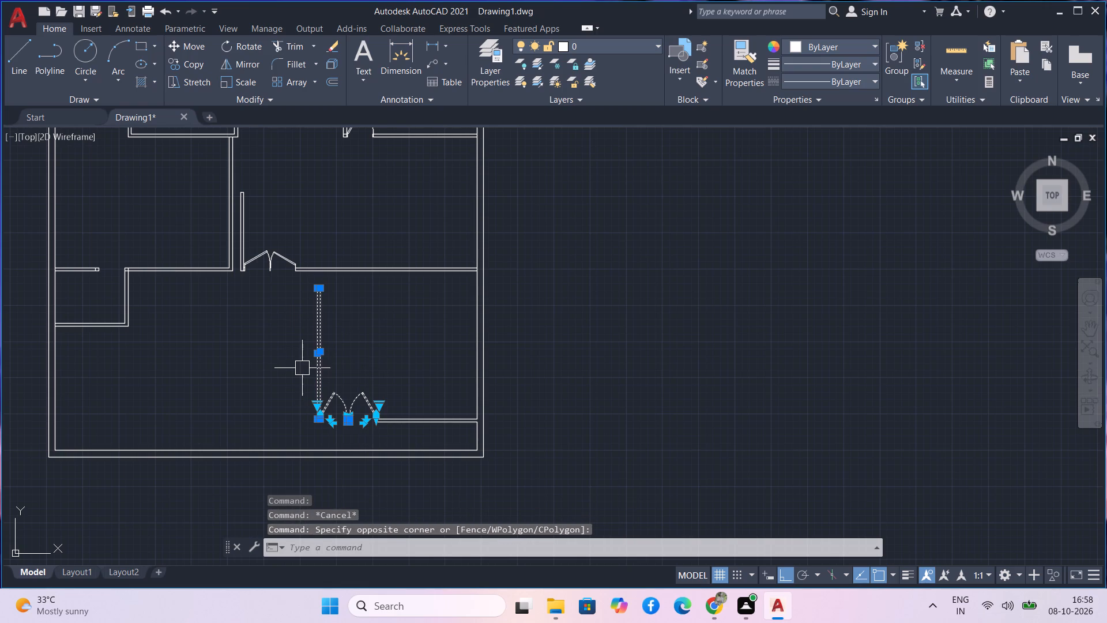
text(m)
key(space)
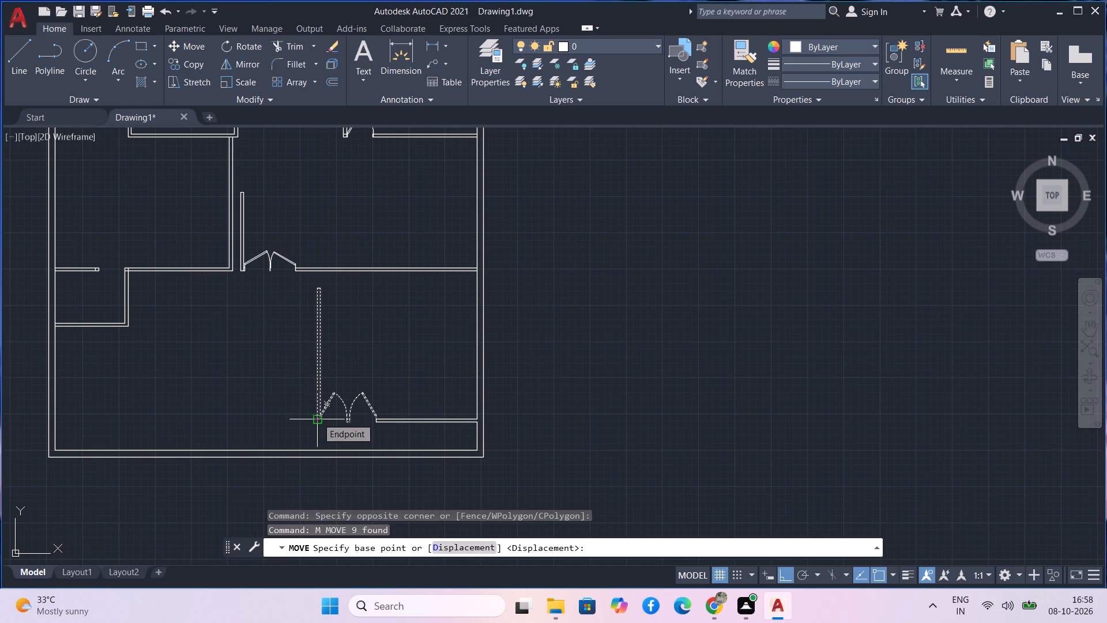
scroll(317, 418, up, 3)
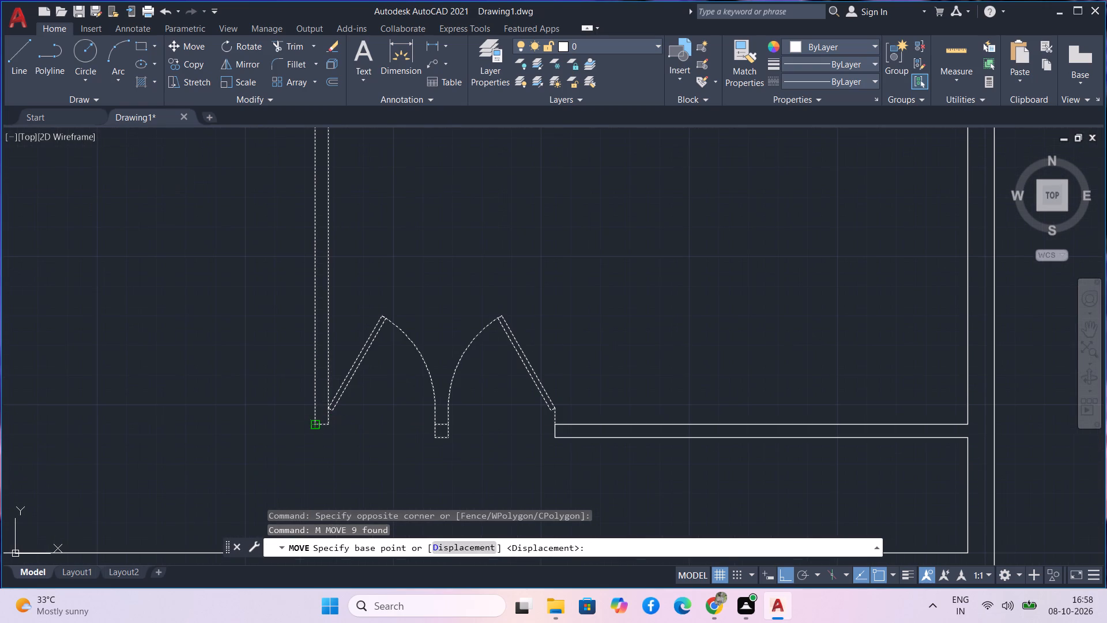
click(317, 419)
scroll(137, 392, down, 2)
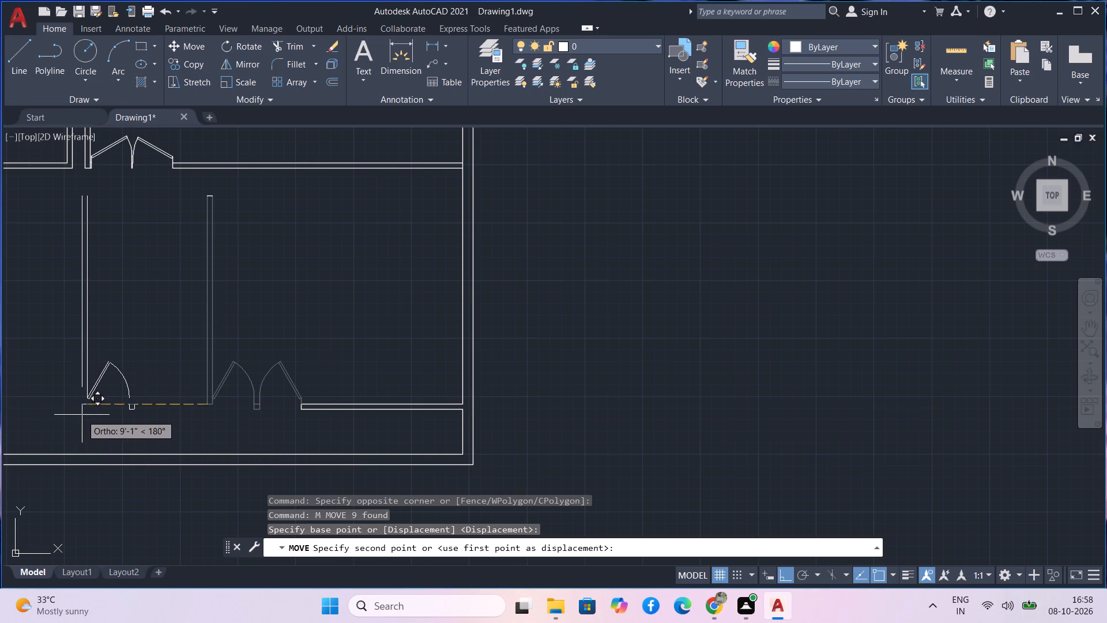
click(84, 412)
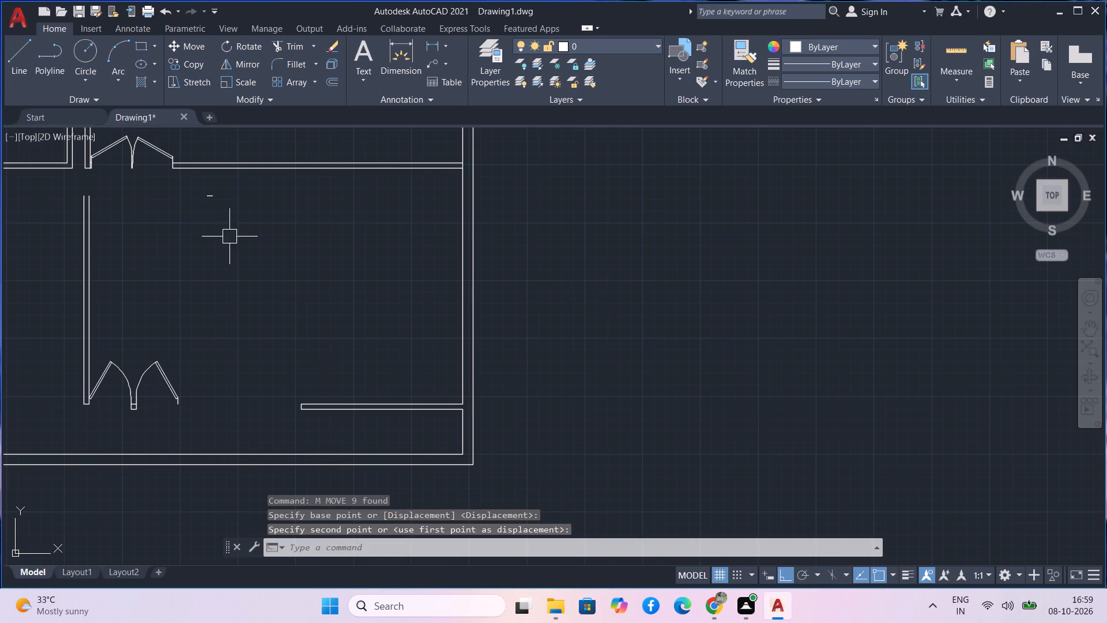
Erase the stray cap line left at the top of the bottom room's vertical wall's old position.
drag(225, 216, 223, 211)
click(175, 175)
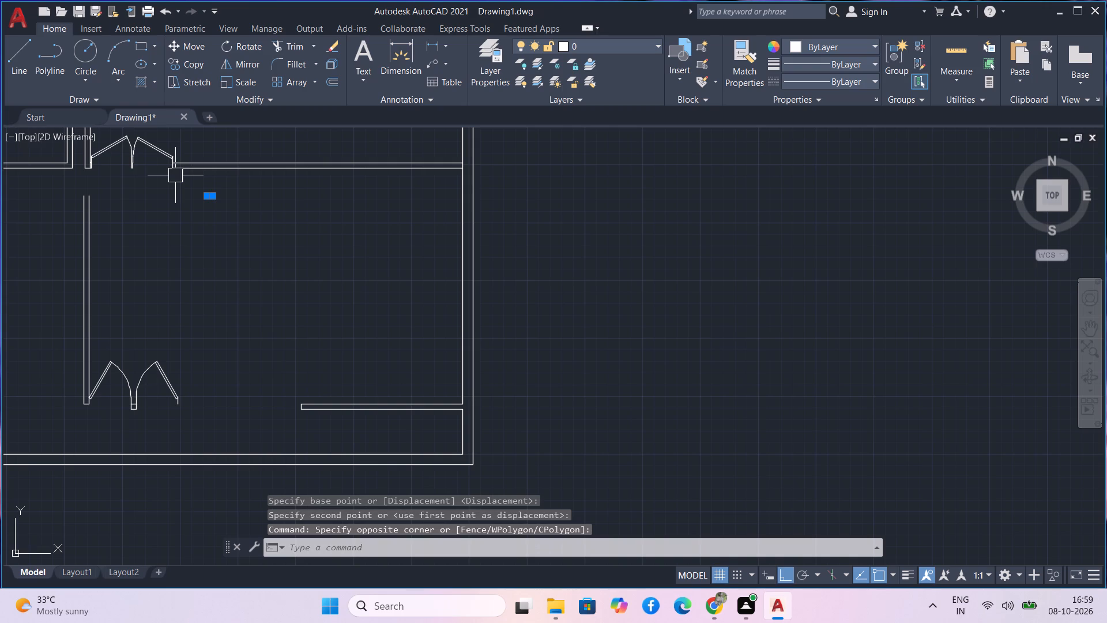
key(Delete)
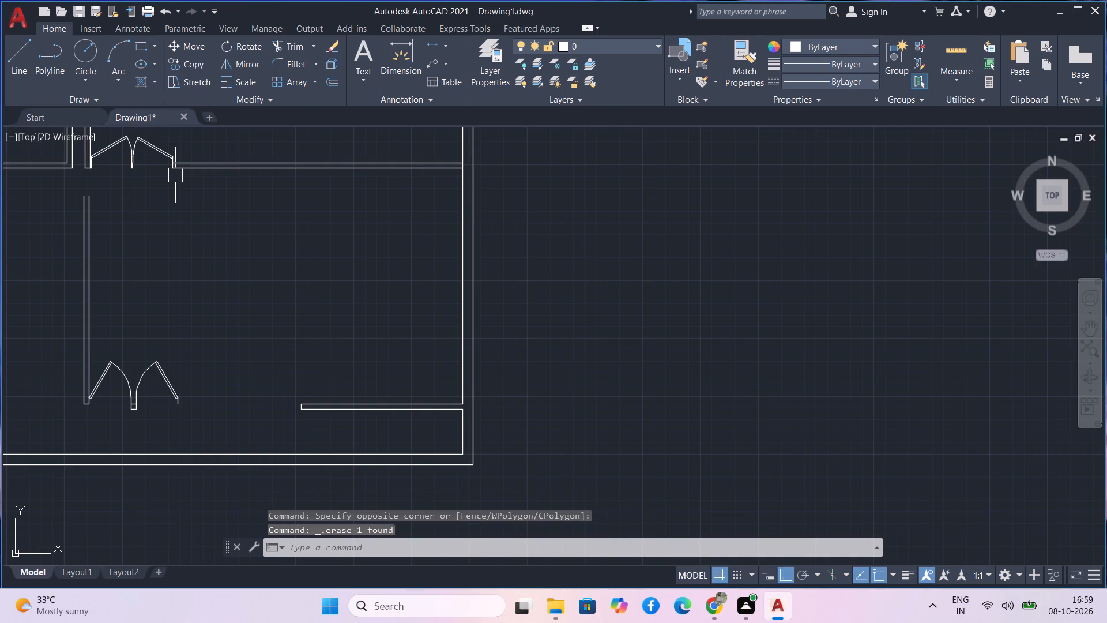
Erase the short cap line closing the left end of the bottom right-hand room's lower horizontal wall.
scroll(309, 398, up, 2)
scroll(309, 398, down, 1)
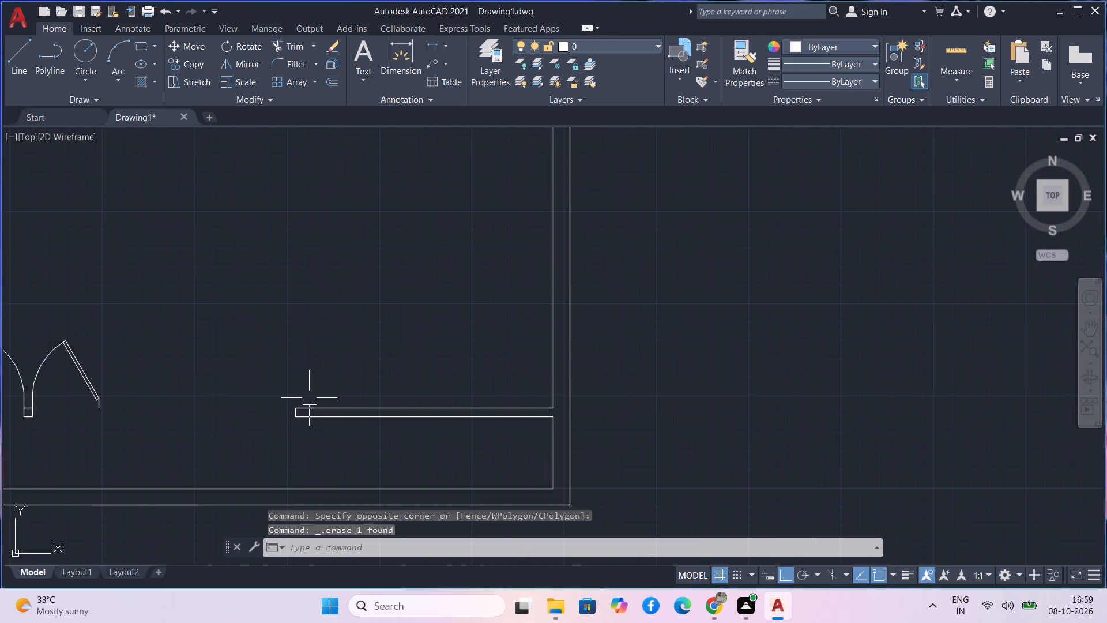
scroll(306, 419, up, 3)
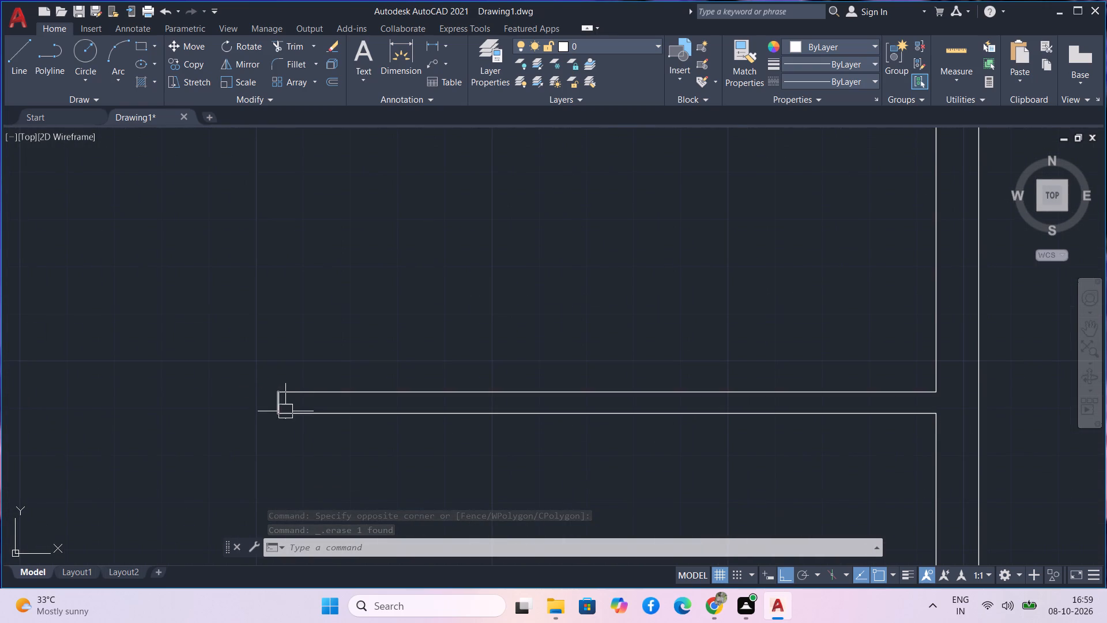
click(283, 405)
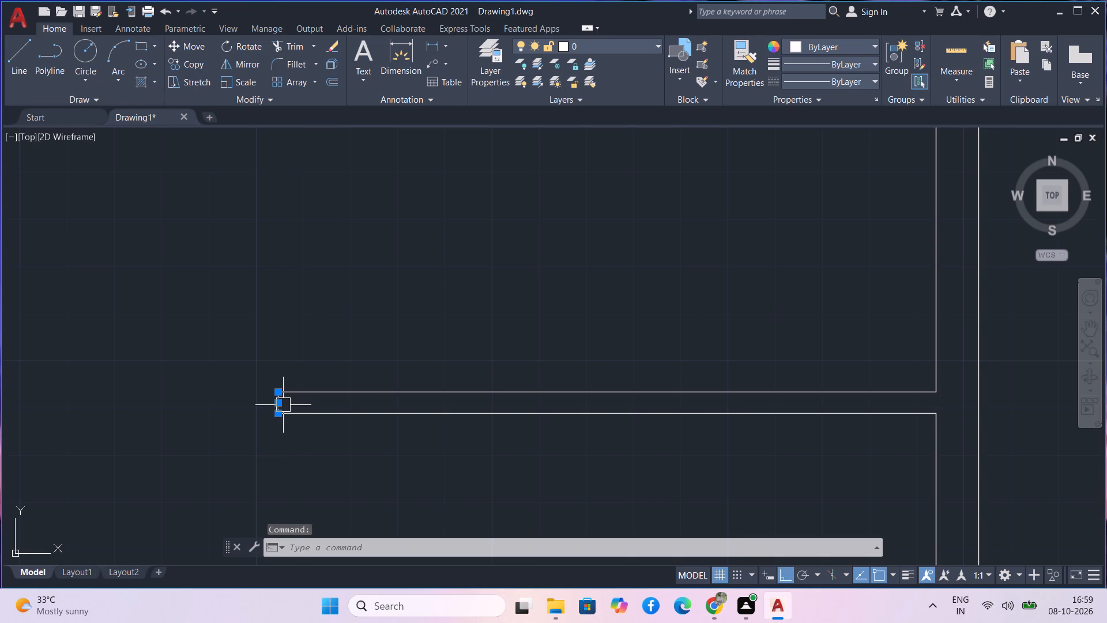
key(Delete)
Extend both lines of the bottom room's lower horizontal wall leftward past the relocated double door.
text(ex)
key(space)
click(299, 395)
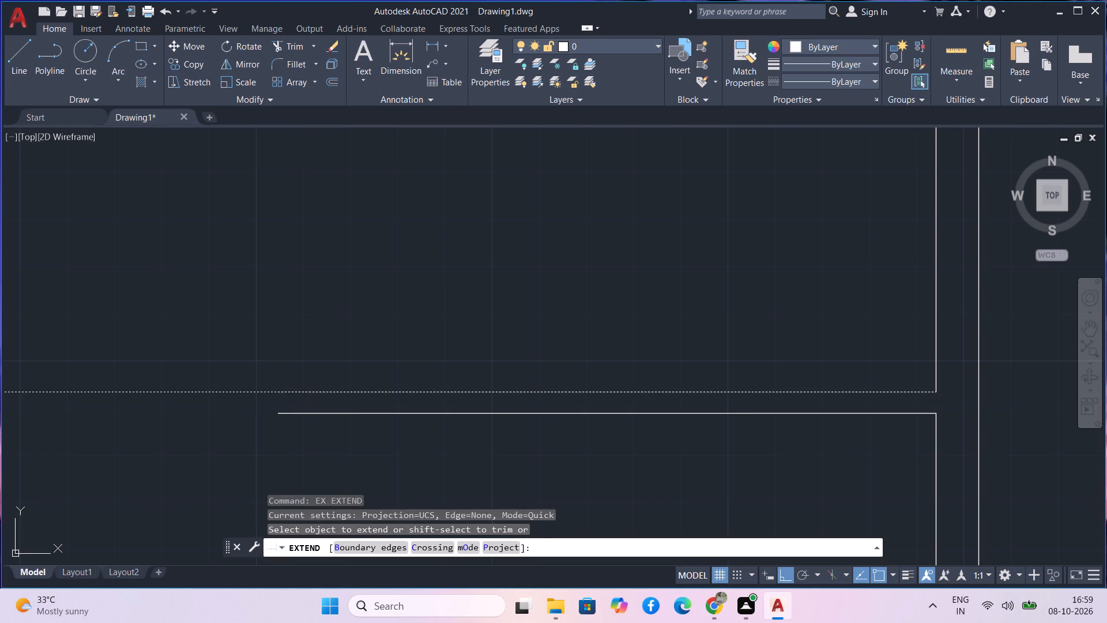
click(296, 412)
scroll(286, 420, down, 3)
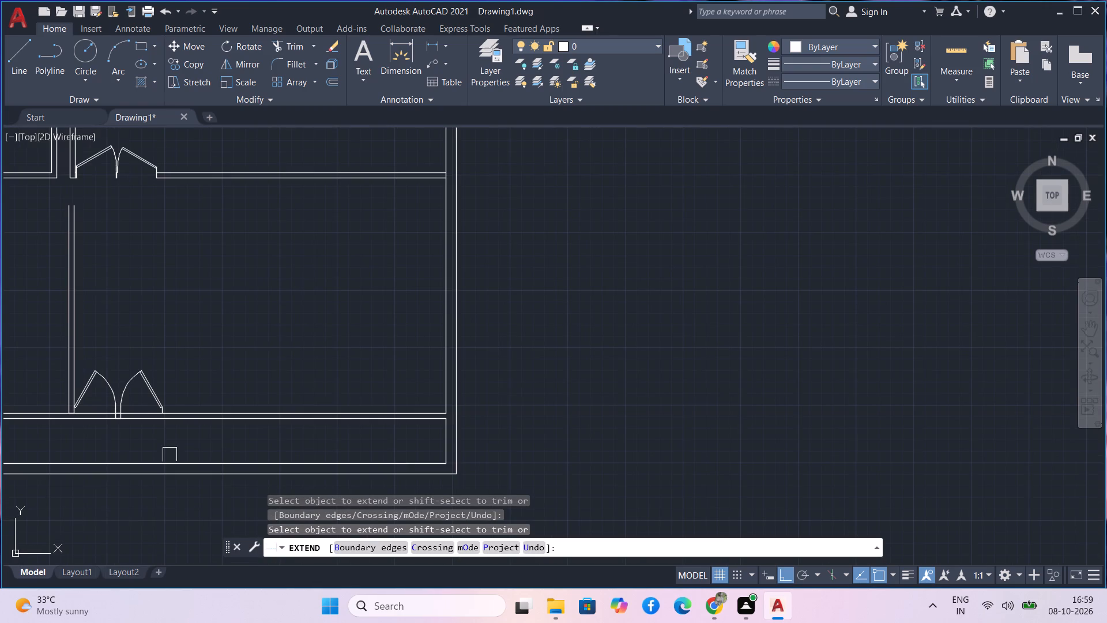
middle_drag(152, 435, 210, 431)
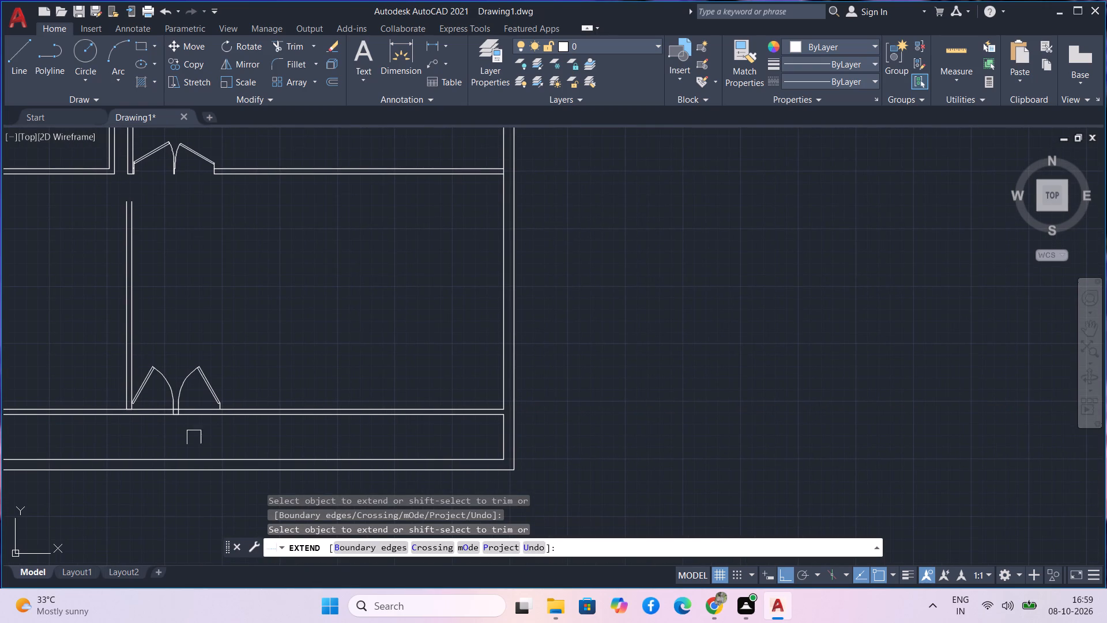
scroll(193, 436, up, 1)
middle_drag(193, 436, 218, 412)
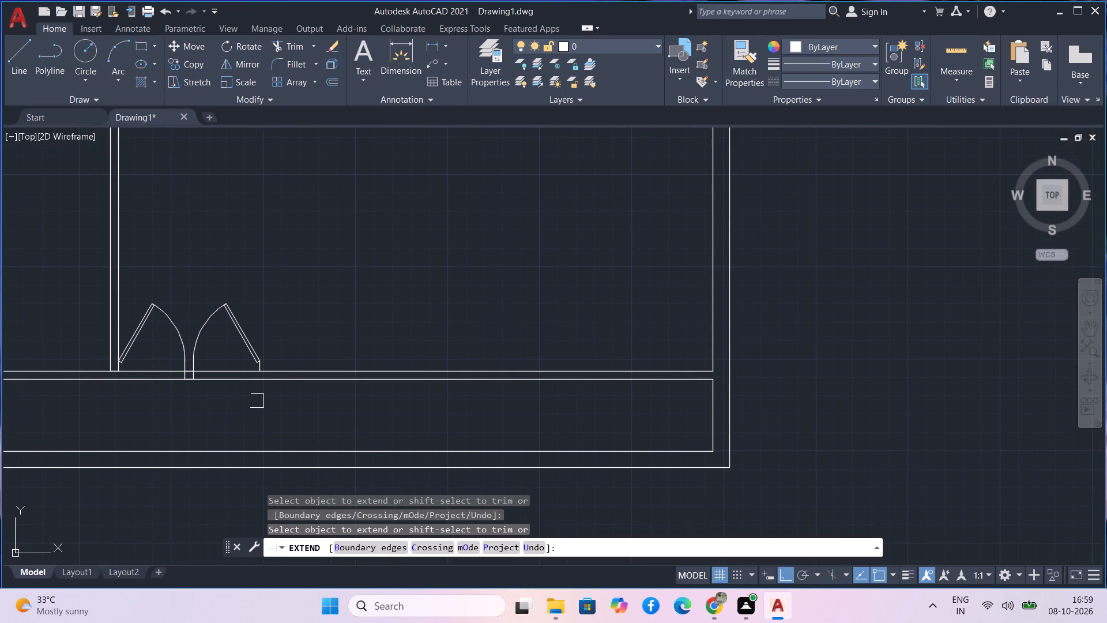
text(l)
key(space)
key(Escape)
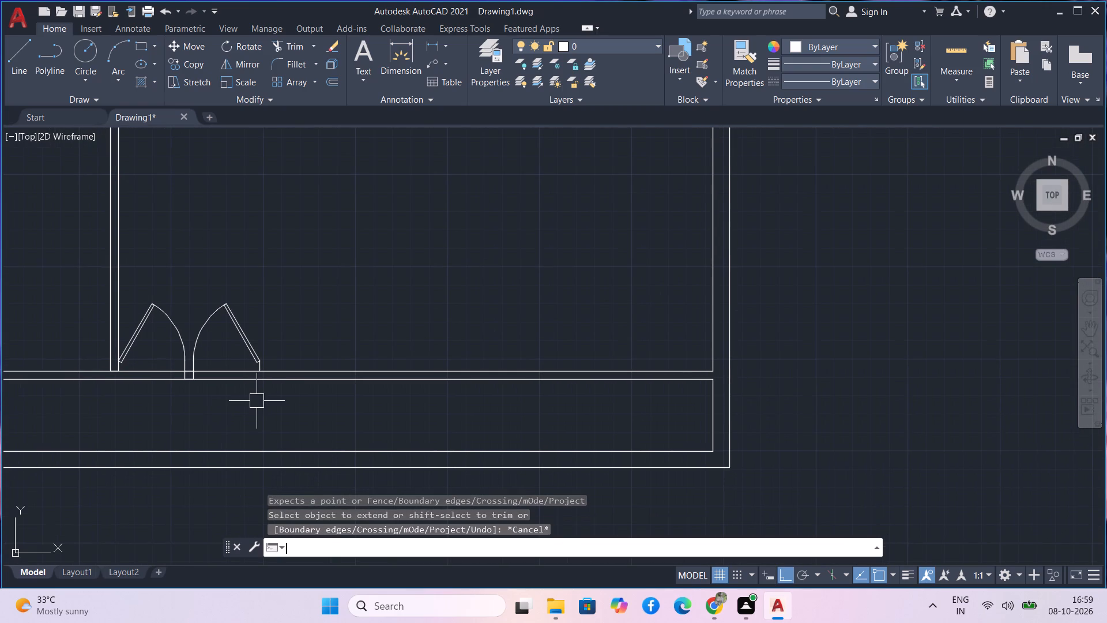
Draw a vertical line from the lower end of the double door's right jamb down across both extended wall lines.
text(l)
key(space)
scroll(257, 401, up, 3)
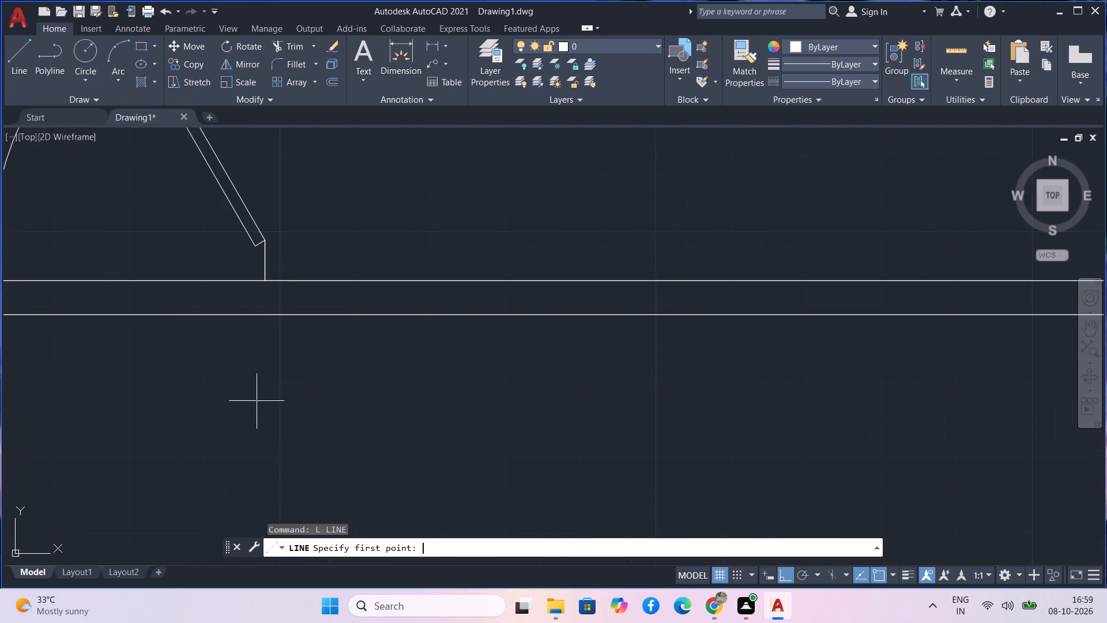
click(265, 279)
click(267, 339)
key(Escape)
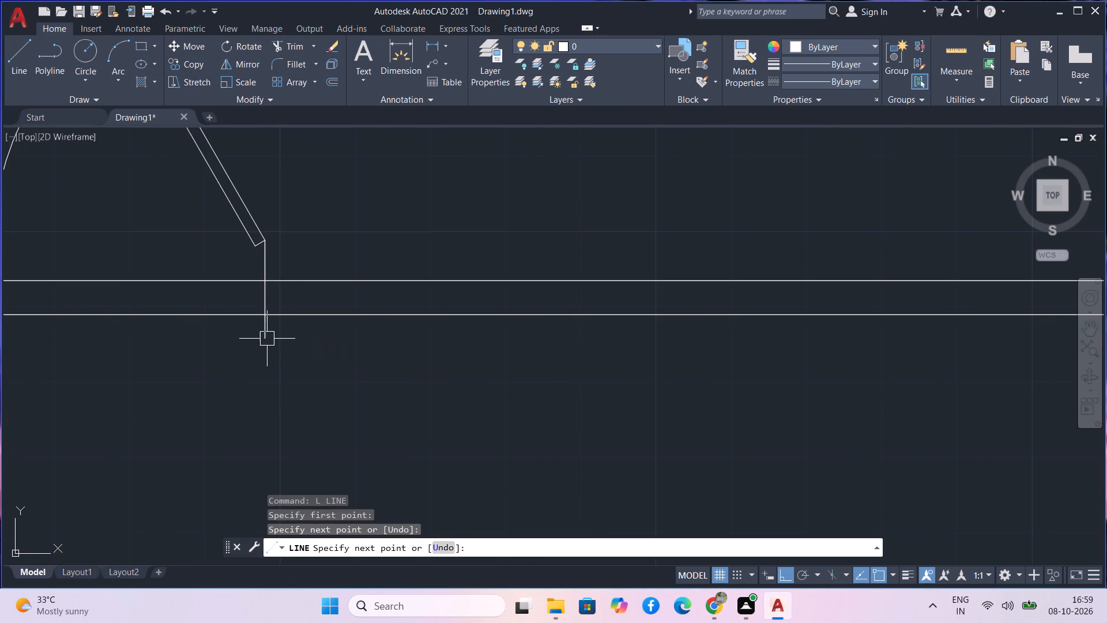
Trim the extended wall lines left of the double door's right jamb and the jamb line's excess below the wall.
text(tr)
key(space)
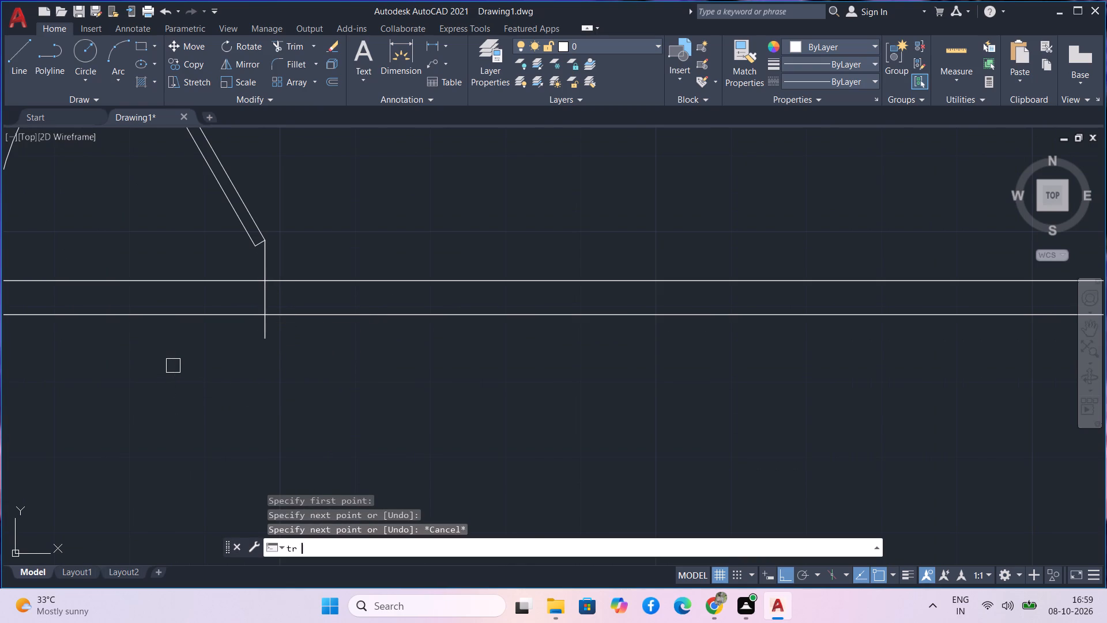
drag(173, 366, 165, 235)
drag(165, 235, 182, 342)
scroll(182, 342, down, 3)
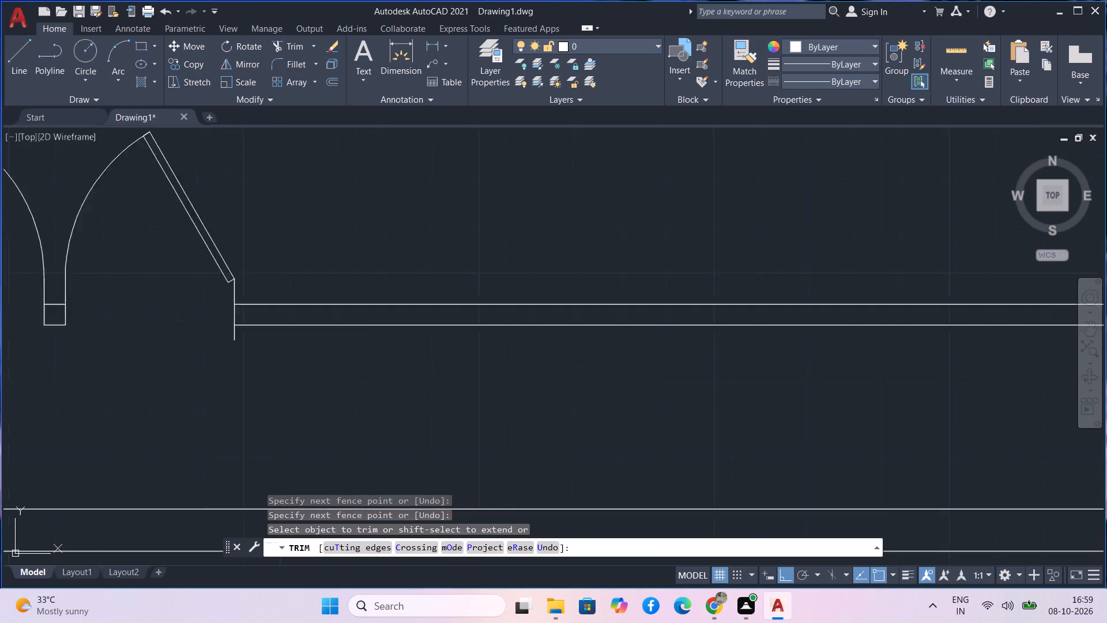
middle_drag(91, 358, 222, 349)
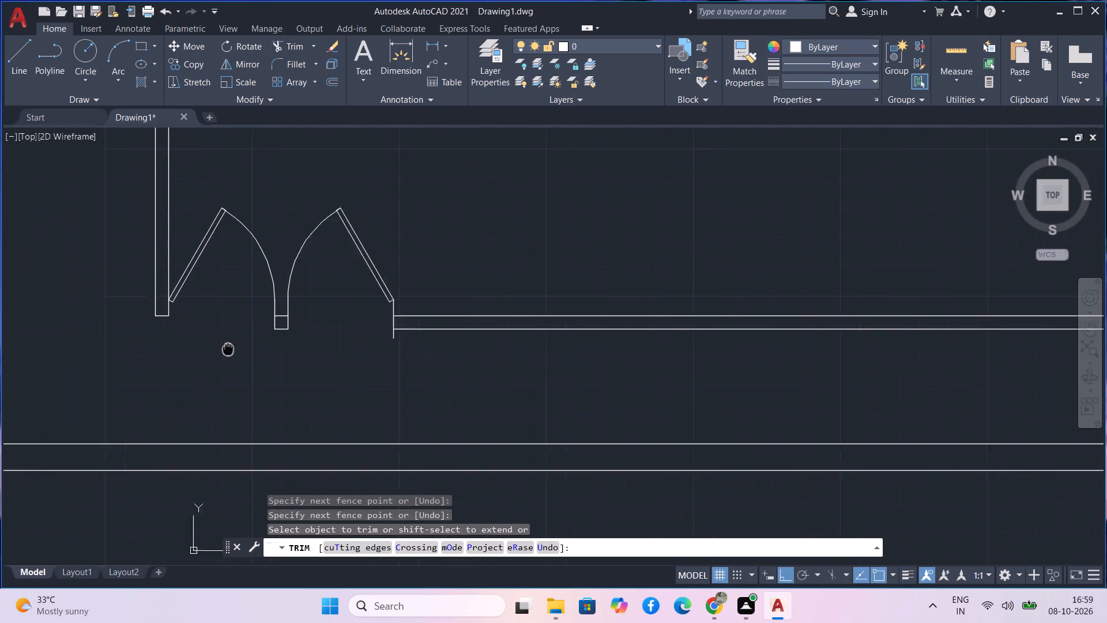
middle_drag(222, 349, 177, 348)
scroll(268, 360, up, 3)
drag(465, 264, 460, 258)
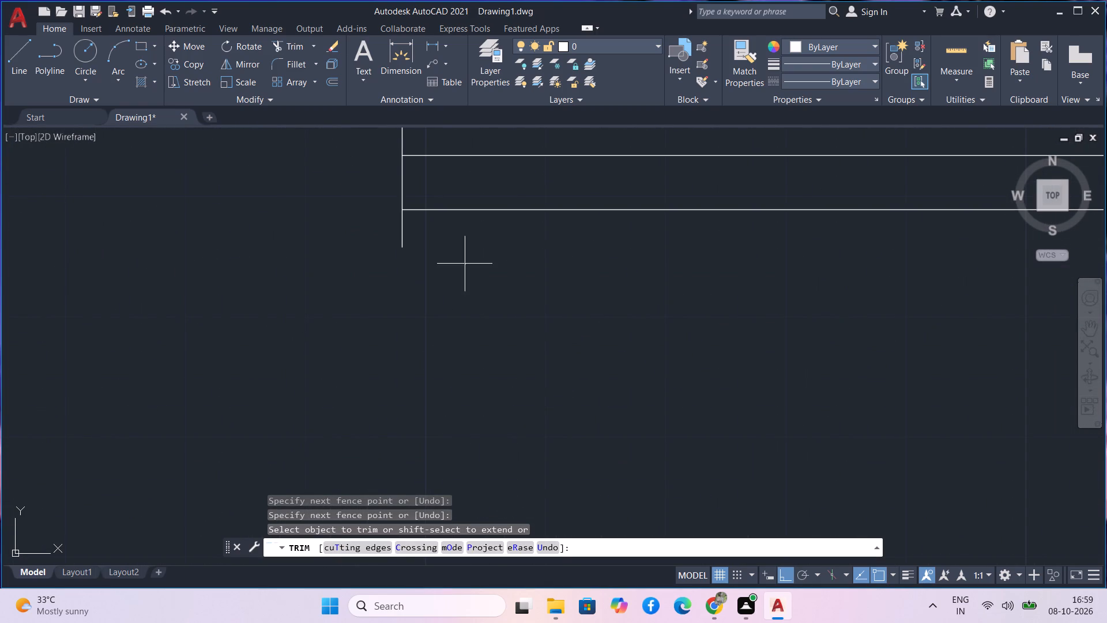
drag(460, 258, 368, 239)
scroll(371, 282, down, 6)
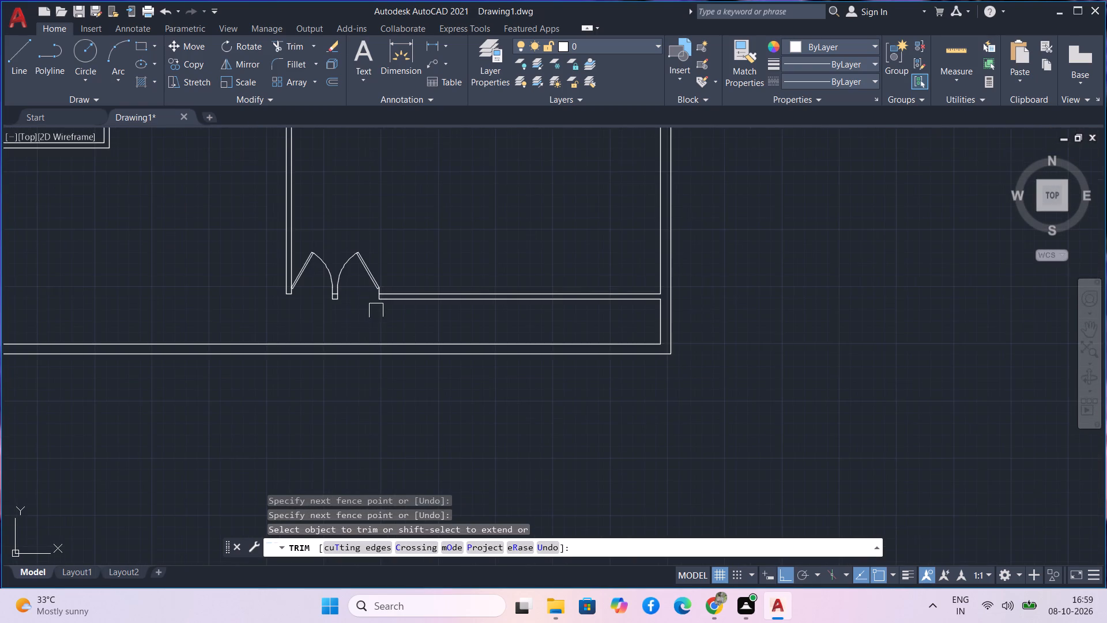
middle_drag(376, 310, 402, 388)
scroll(426, 276, down, 1)
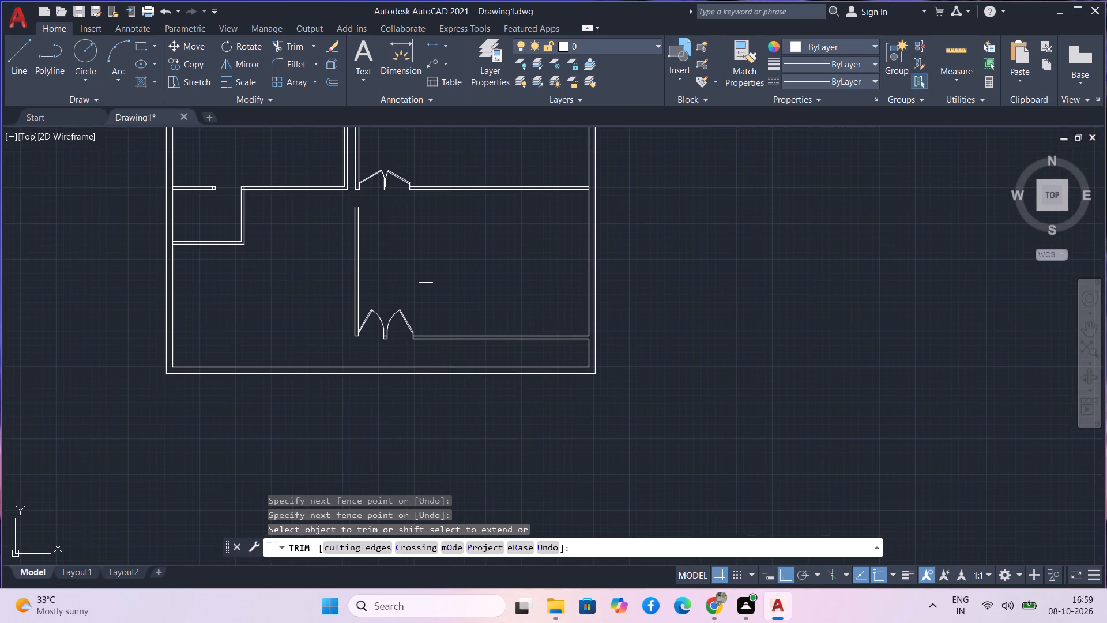
middle_drag(426, 276, 444, 372)
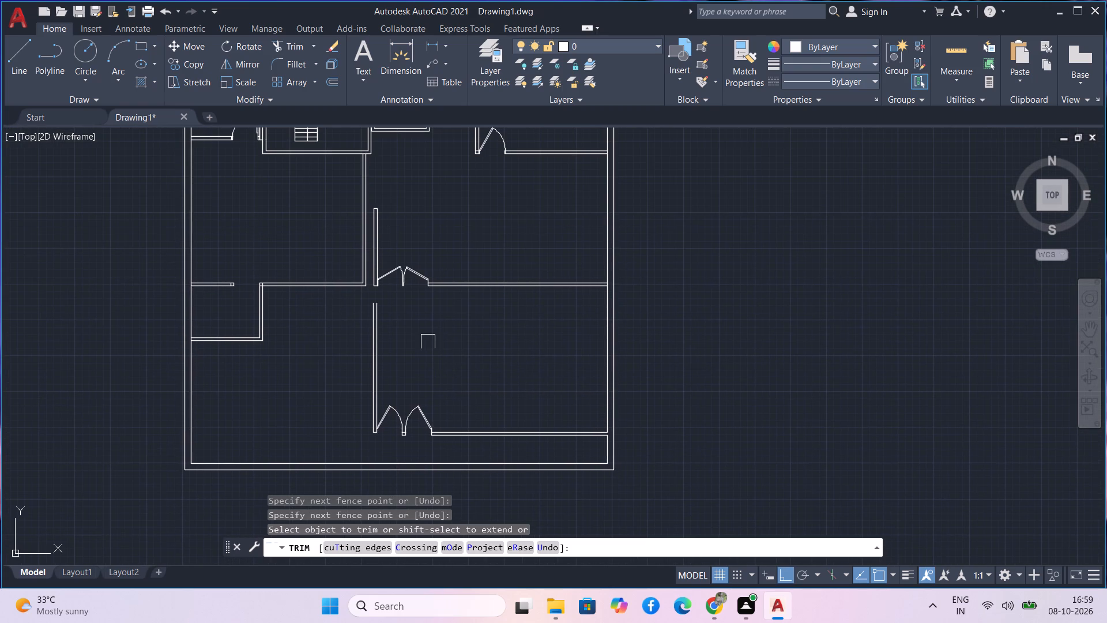
text(l)
key(space)
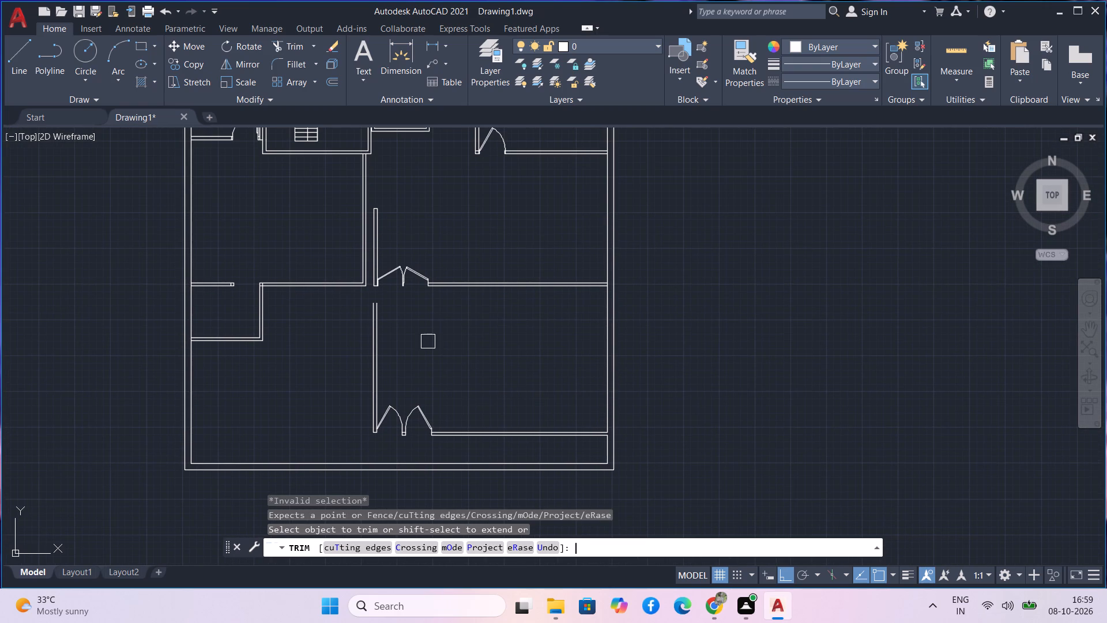
key(Escape)
Close the open top end of the bottom room's vertical wall with a horizontal line about 4" long.
text(l)
key(space)
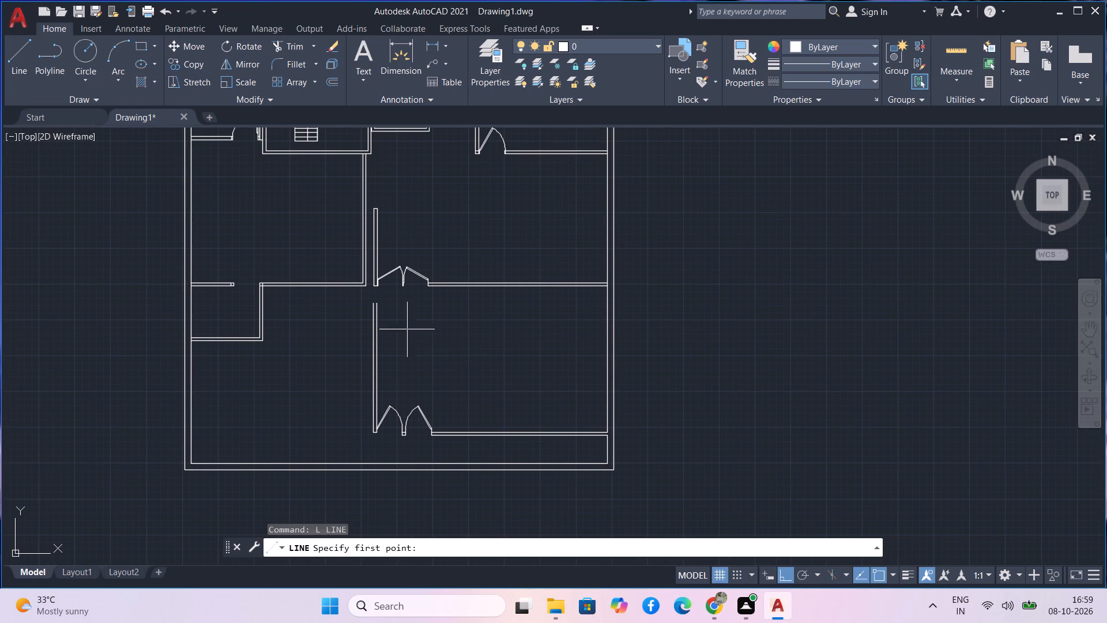
scroll(383, 313, up, 4)
scroll(303, 242, up, 3)
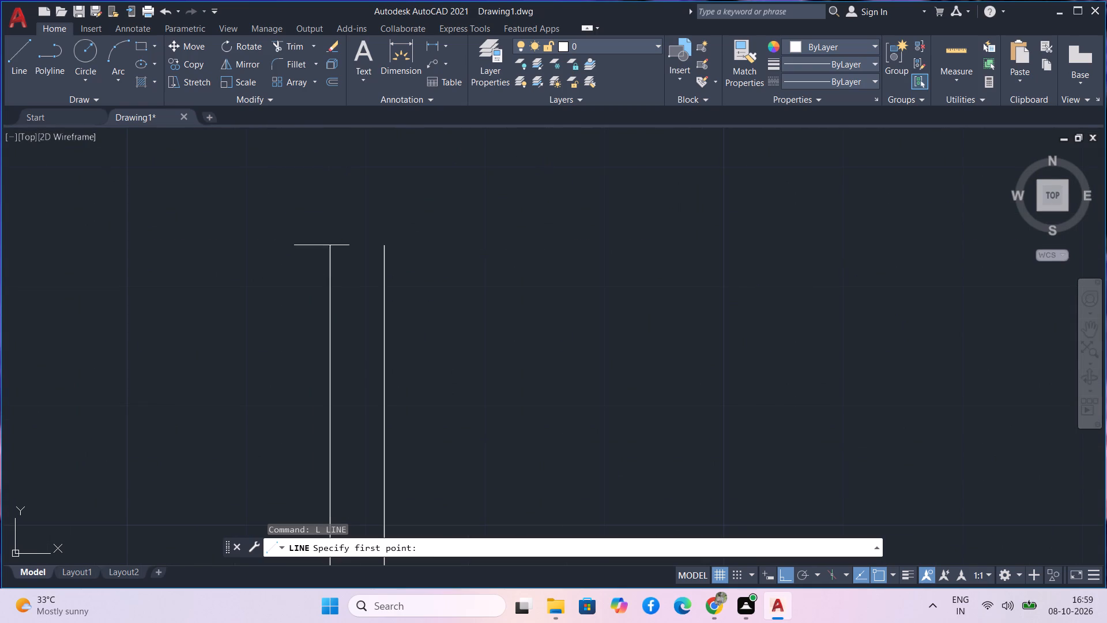
scroll(334, 249, up, 3)
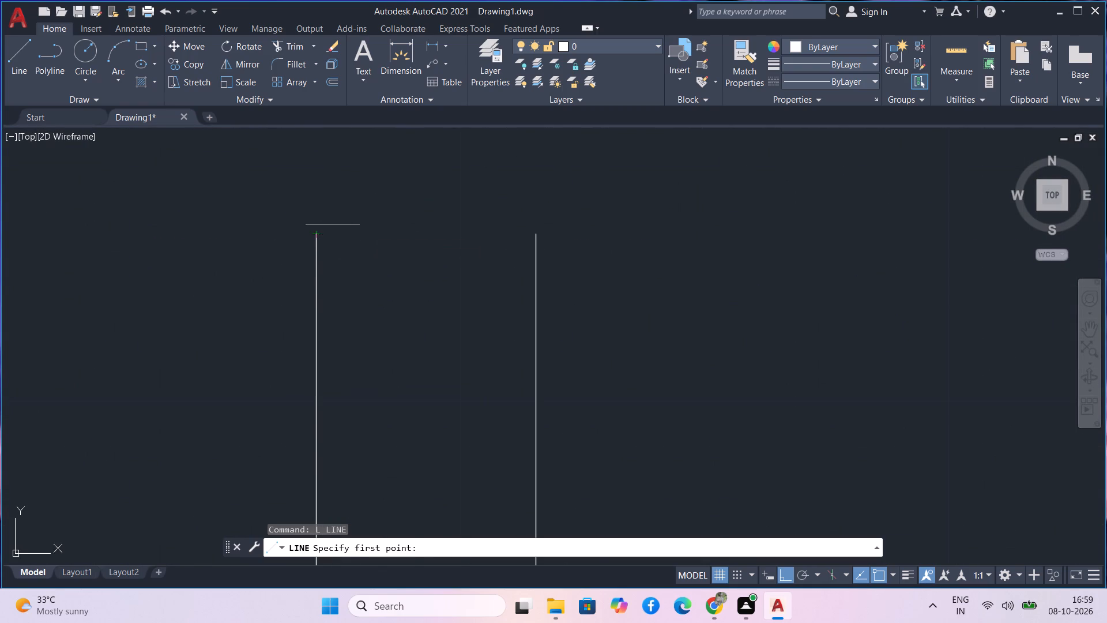
click(318, 234)
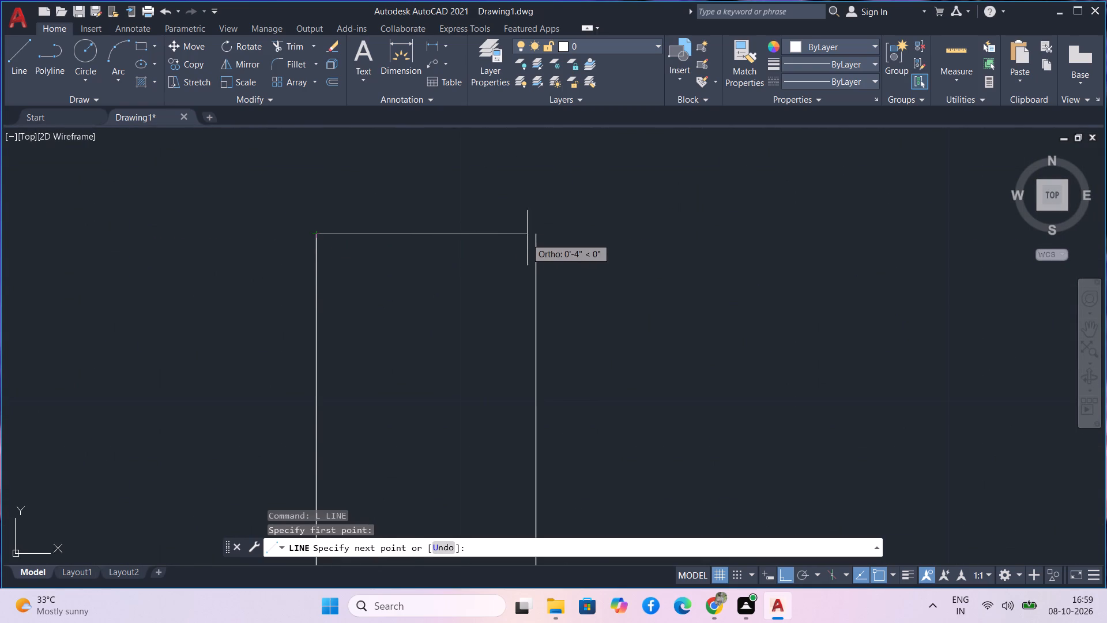
click(539, 238)
key(Escape)
Examine the floor plan from the bottom double-door room up through the right-hand rooms, checking walls, openings and doors.
scroll(622, 290, down, 2)
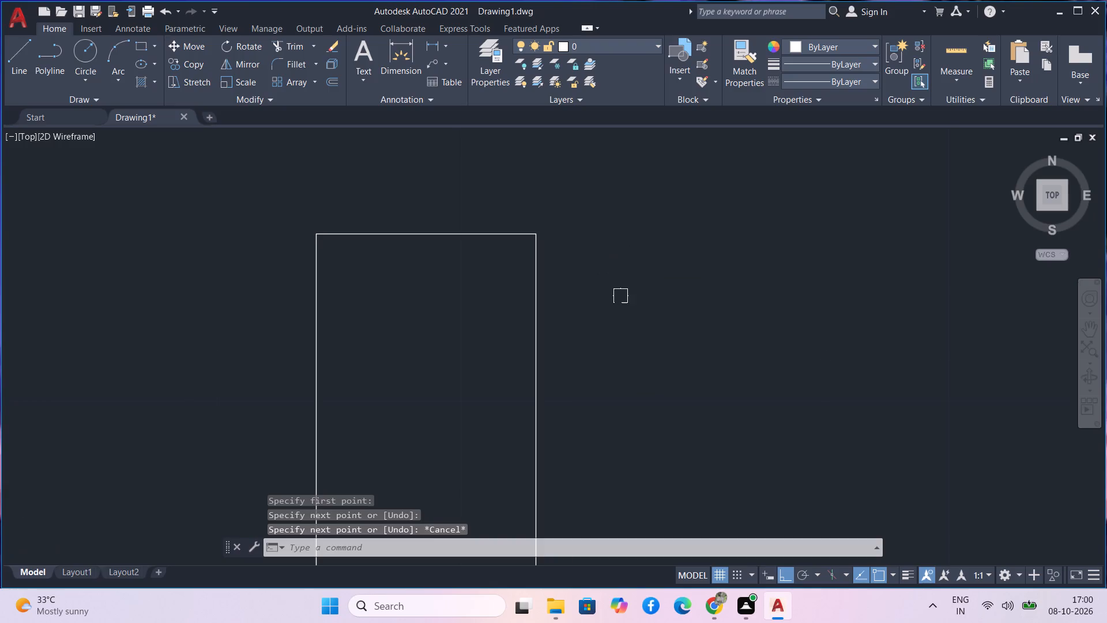
scroll(616, 303, down, 7)
middle_drag(618, 348, 372, 194)
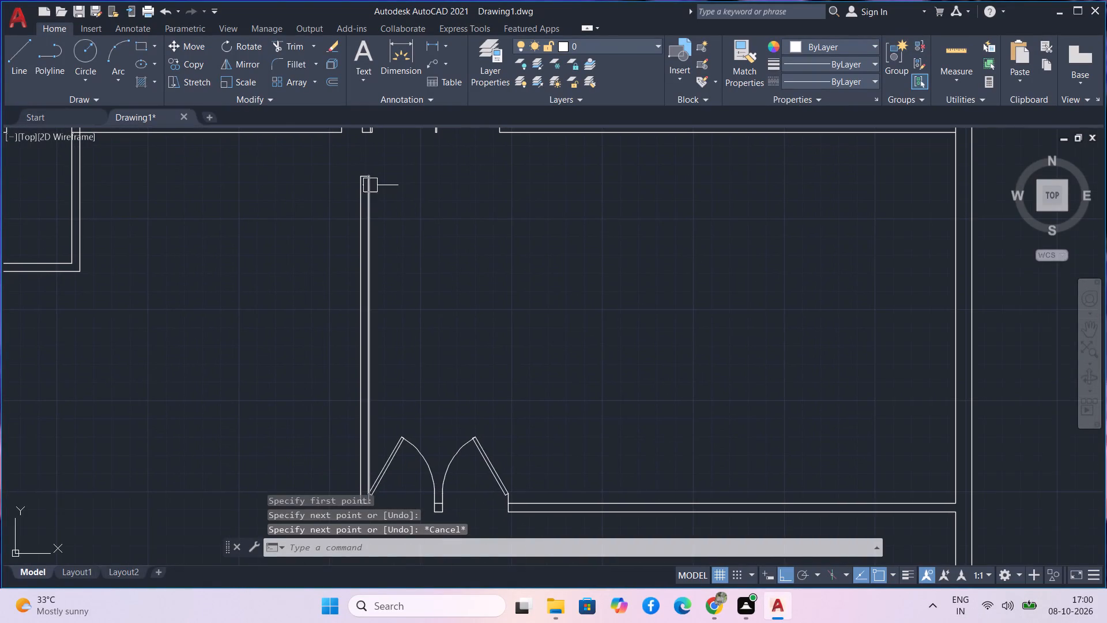
scroll(378, 189, down, 1)
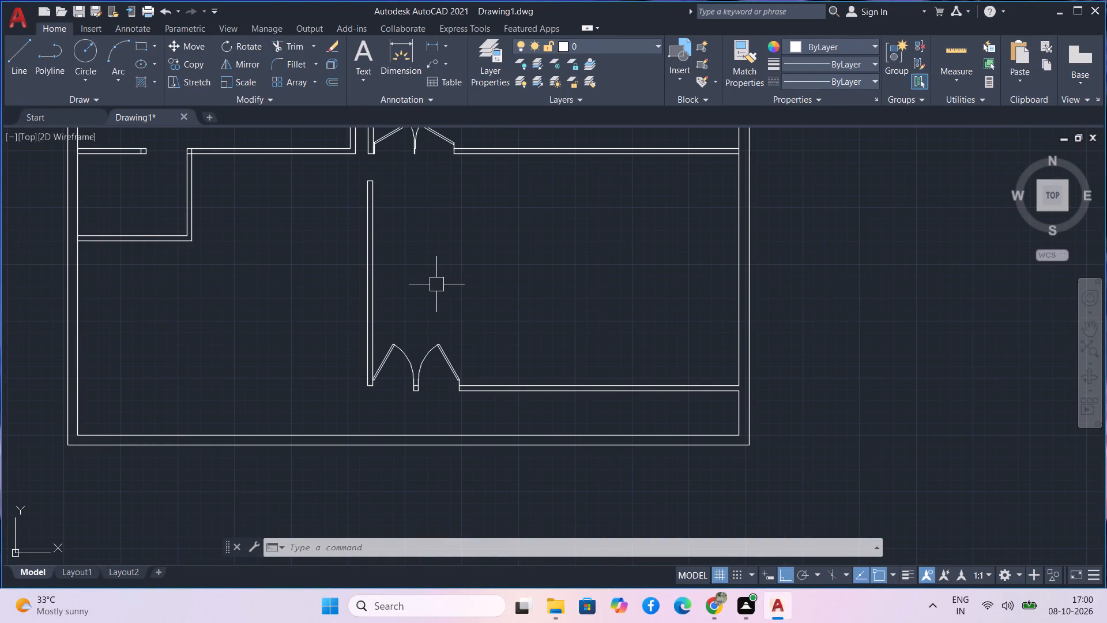
middle_drag(436, 284, 405, 288)
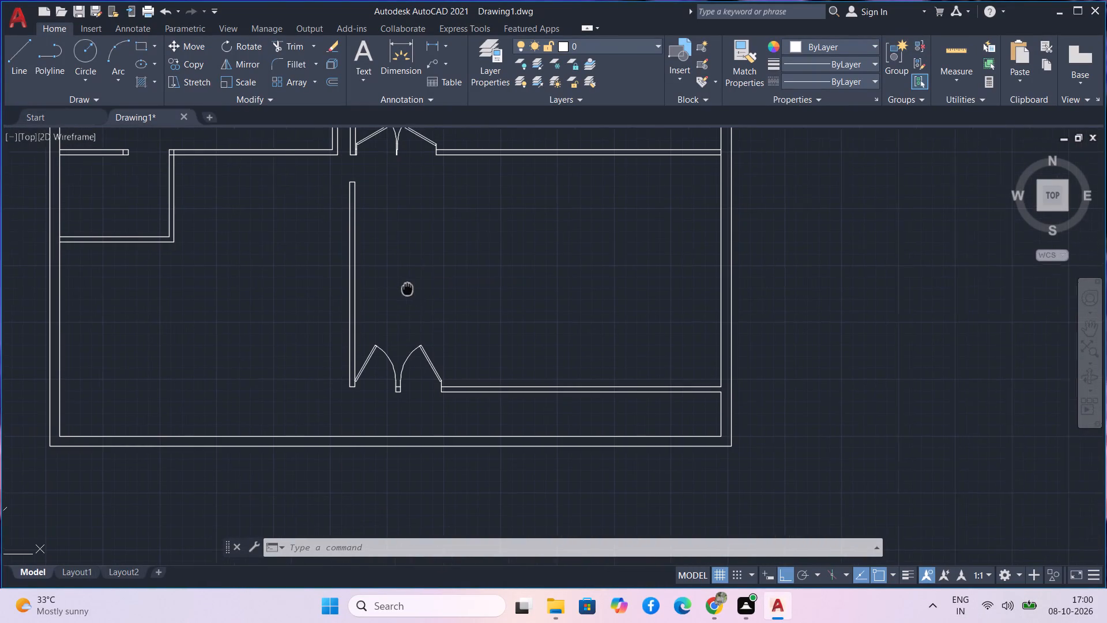
middle_drag(405, 288, 376, 298)
scroll(375, 298, down, 1)
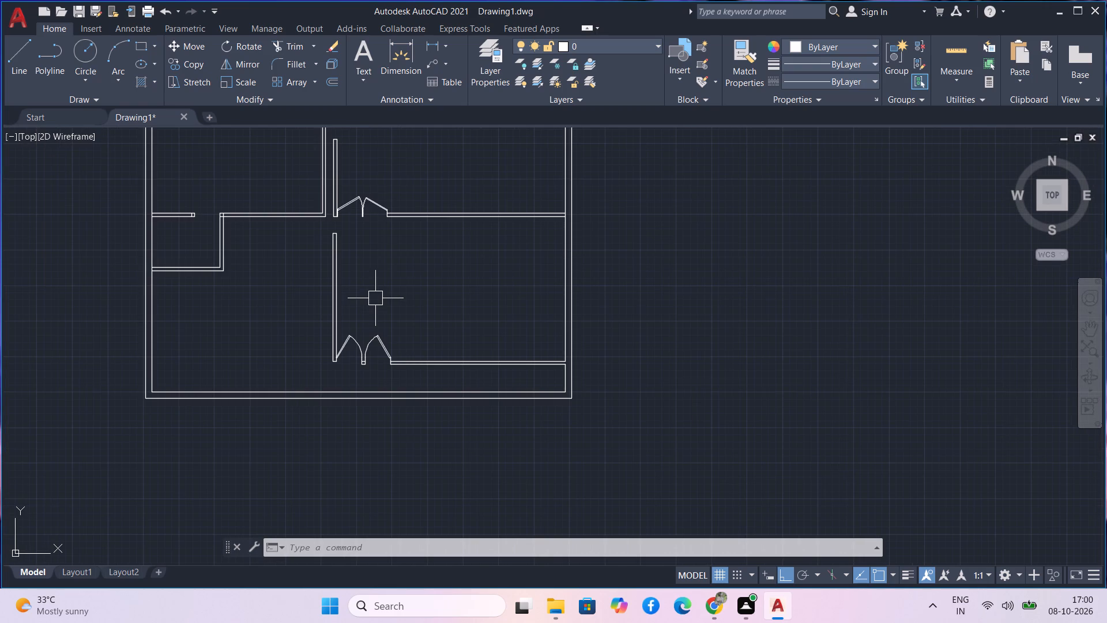
middle_drag(278, 301, 157, 473)
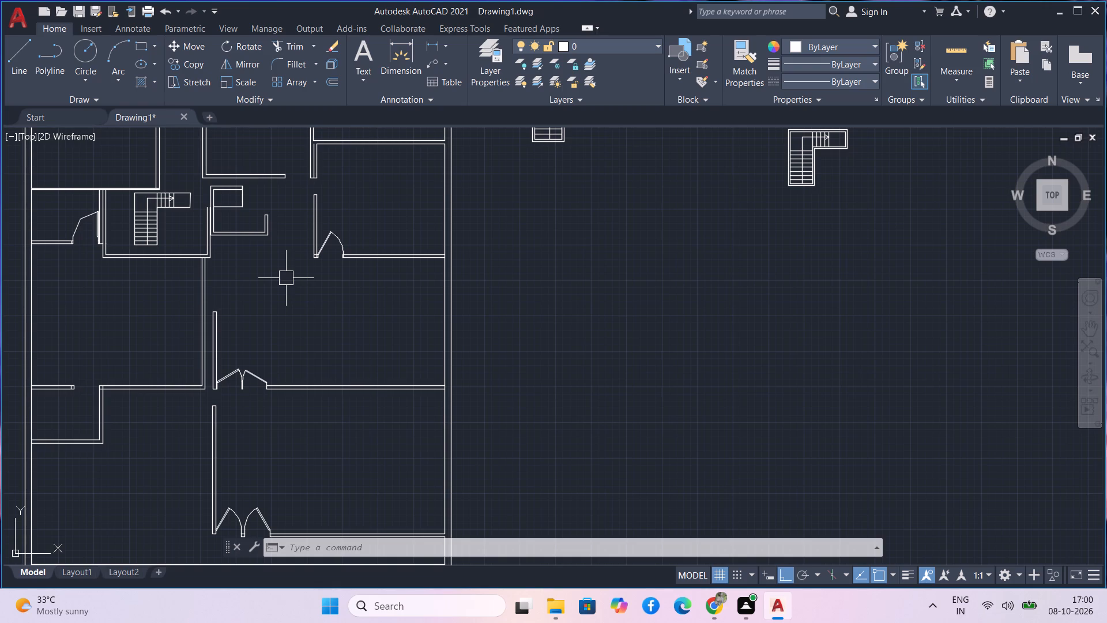
scroll(286, 278, down, 1)
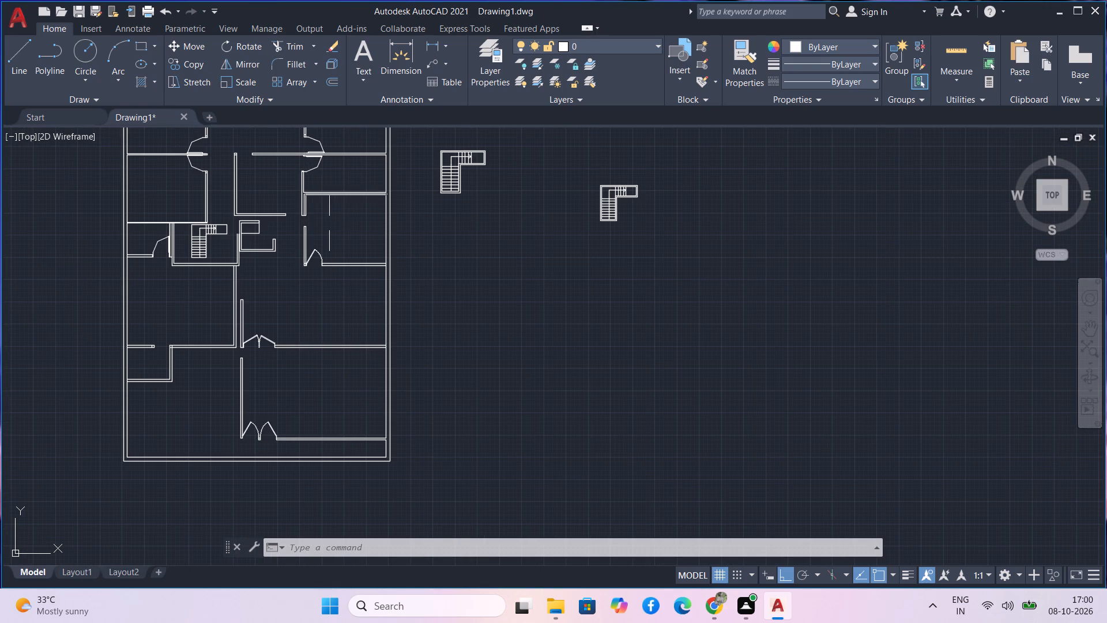
scroll(310, 227, up, 3)
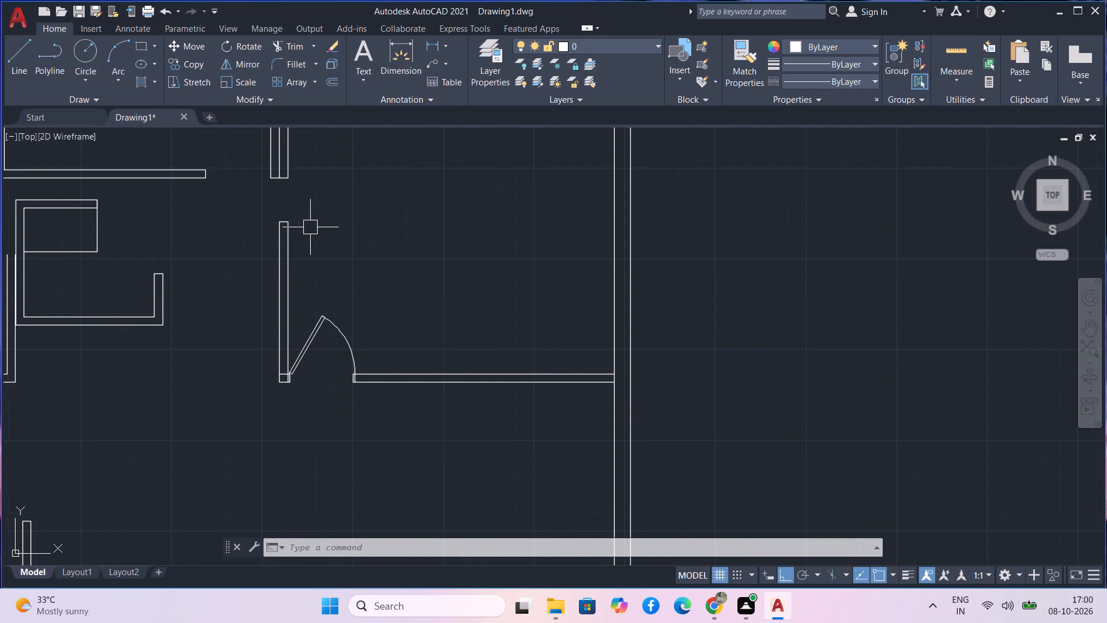
middle_drag(320, 205, 301, 371)
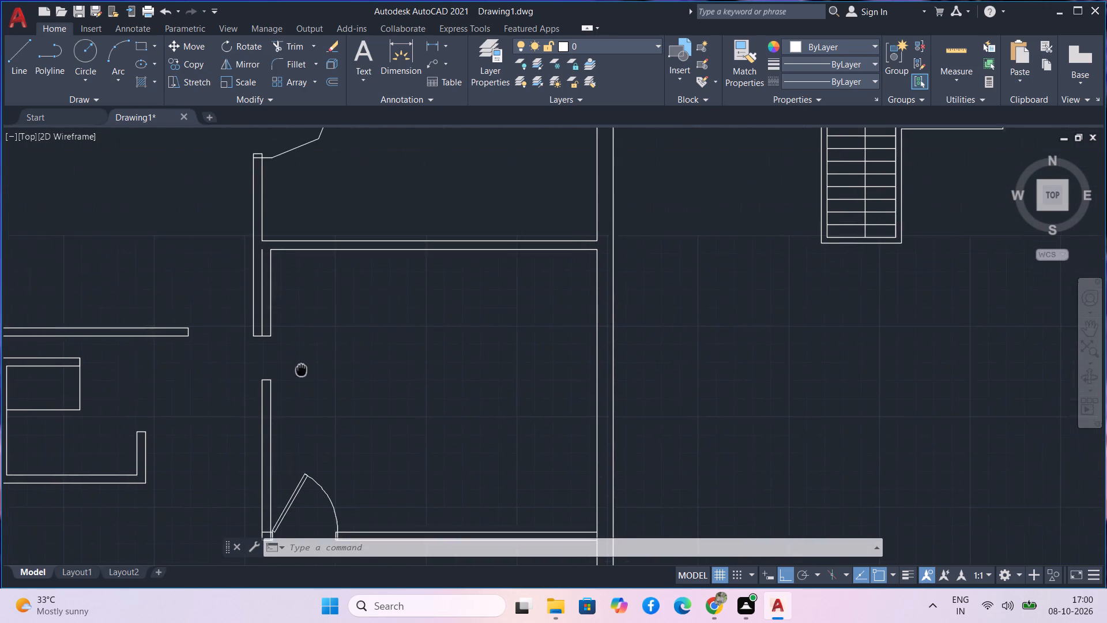
middle_drag(301, 371, 250, 347)
scroll(250, 347, down, 1)
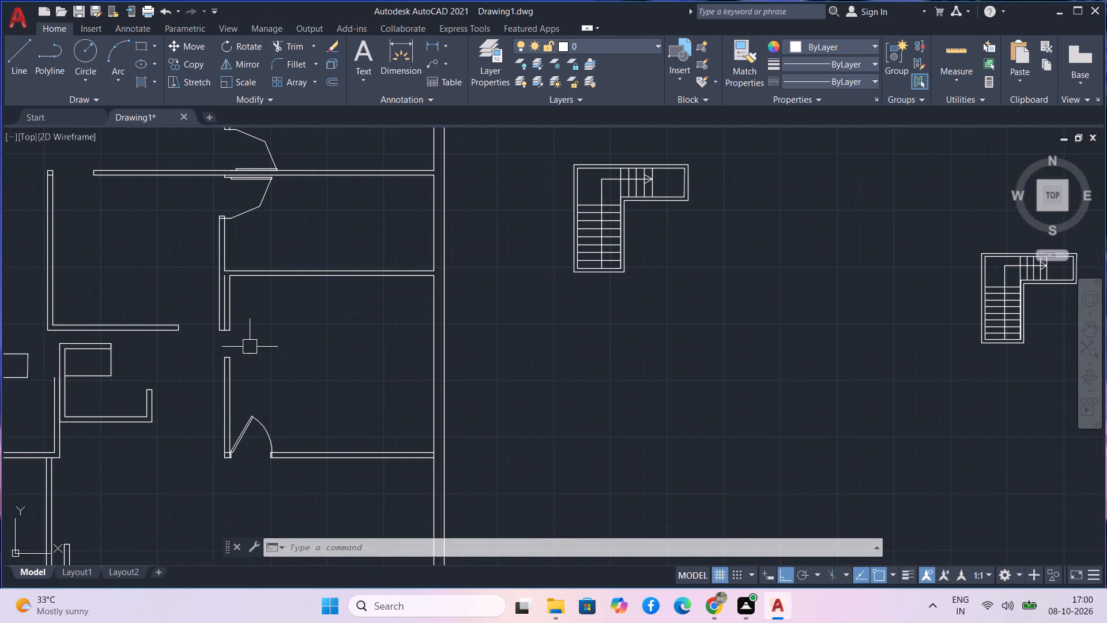
scroll(250, 350, down, 1)
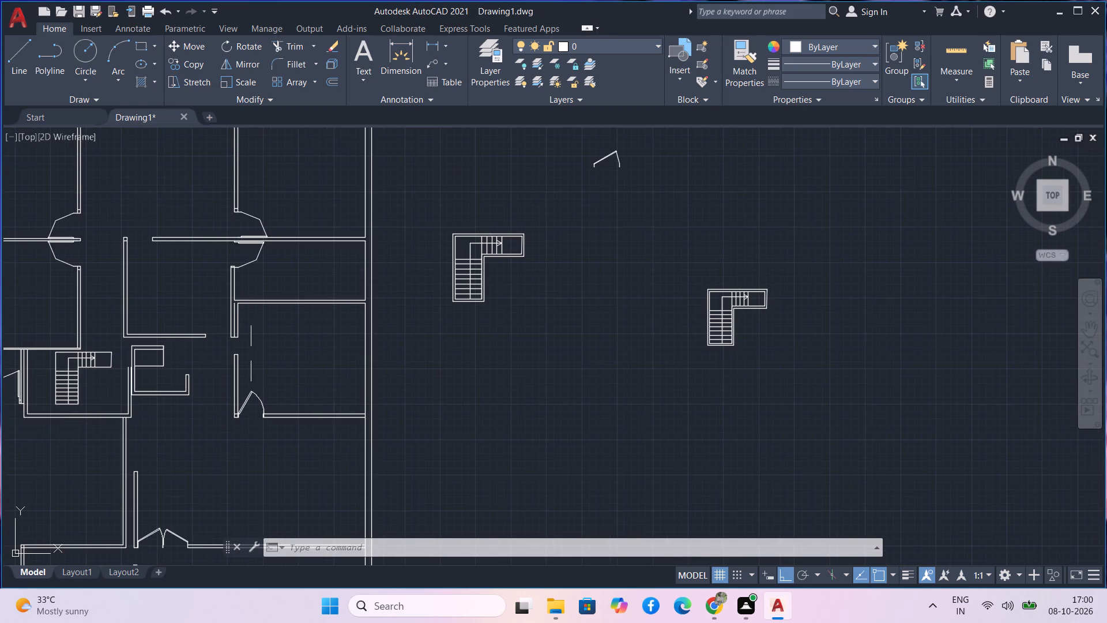
scroll(251, 354, down, 1)
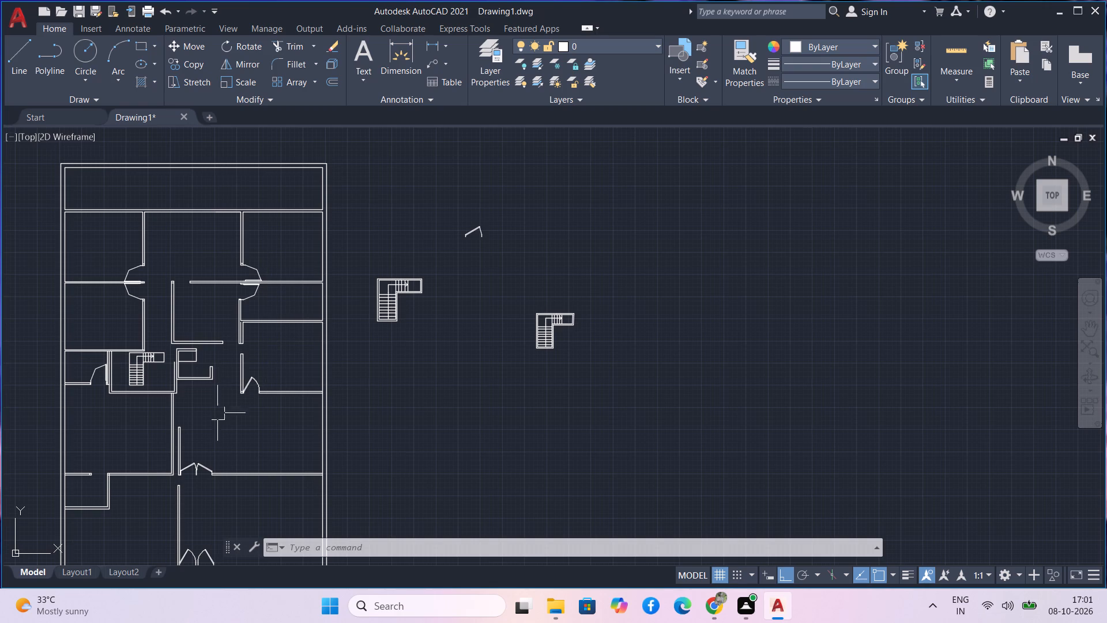
middle_drag(214, 426, 246, 356)
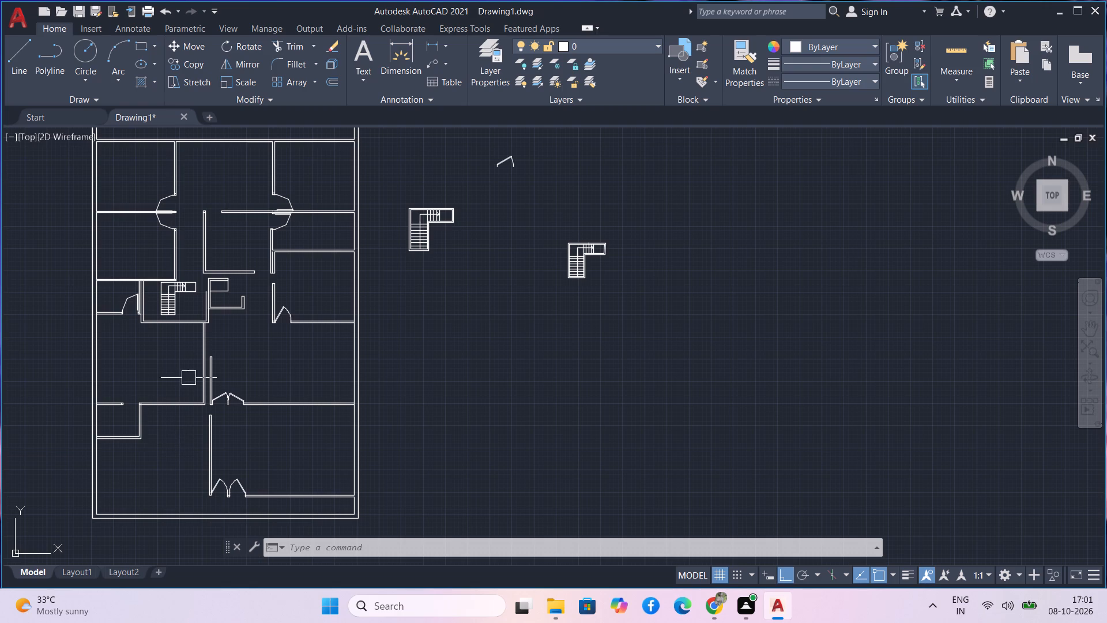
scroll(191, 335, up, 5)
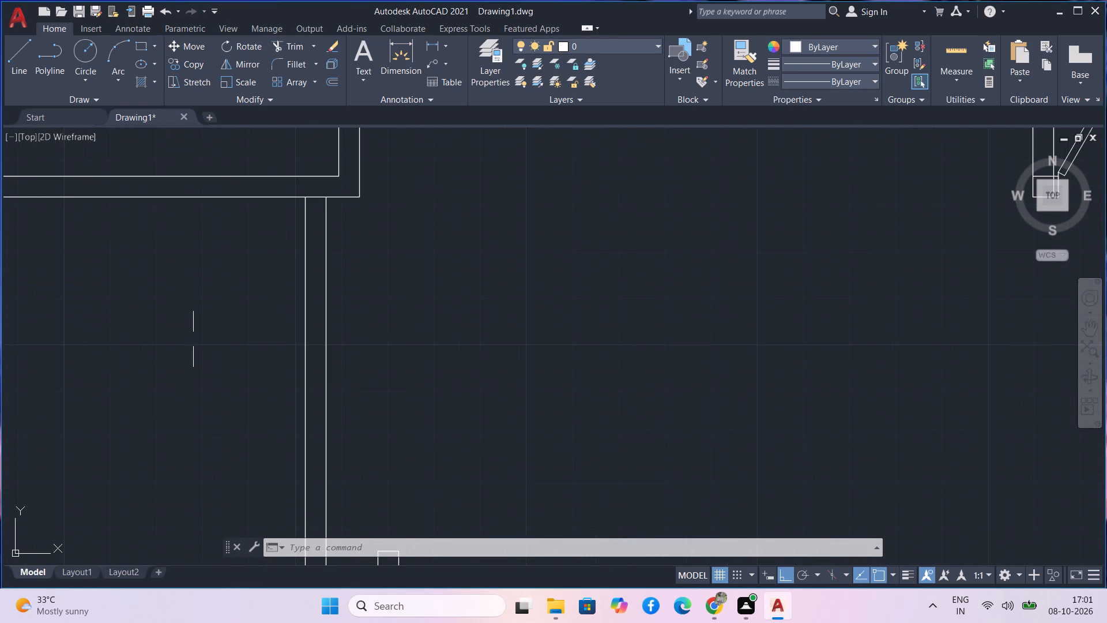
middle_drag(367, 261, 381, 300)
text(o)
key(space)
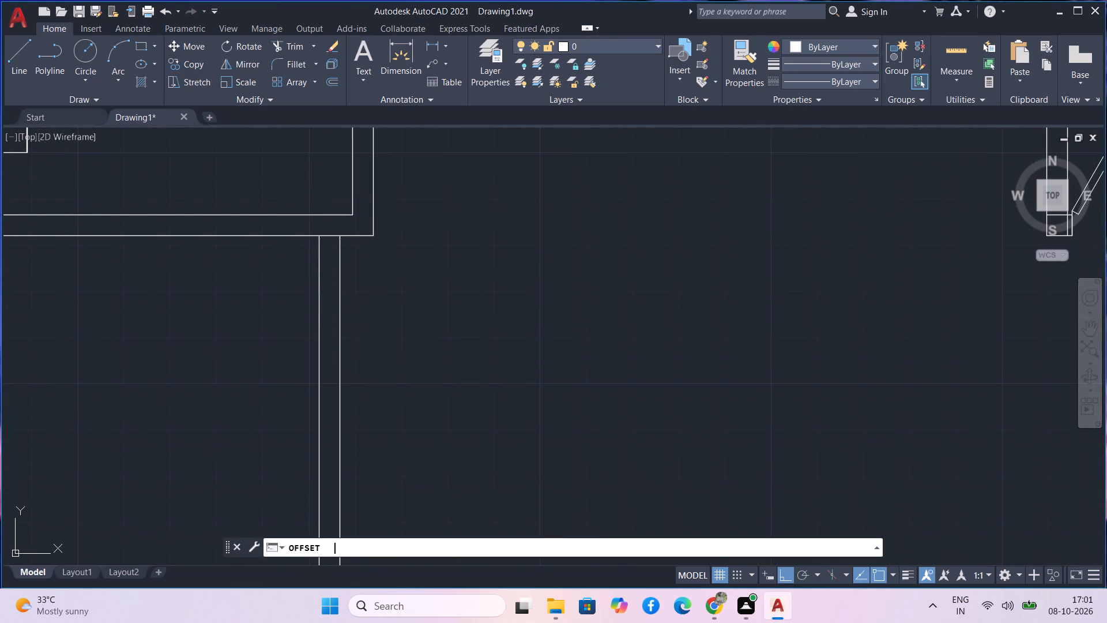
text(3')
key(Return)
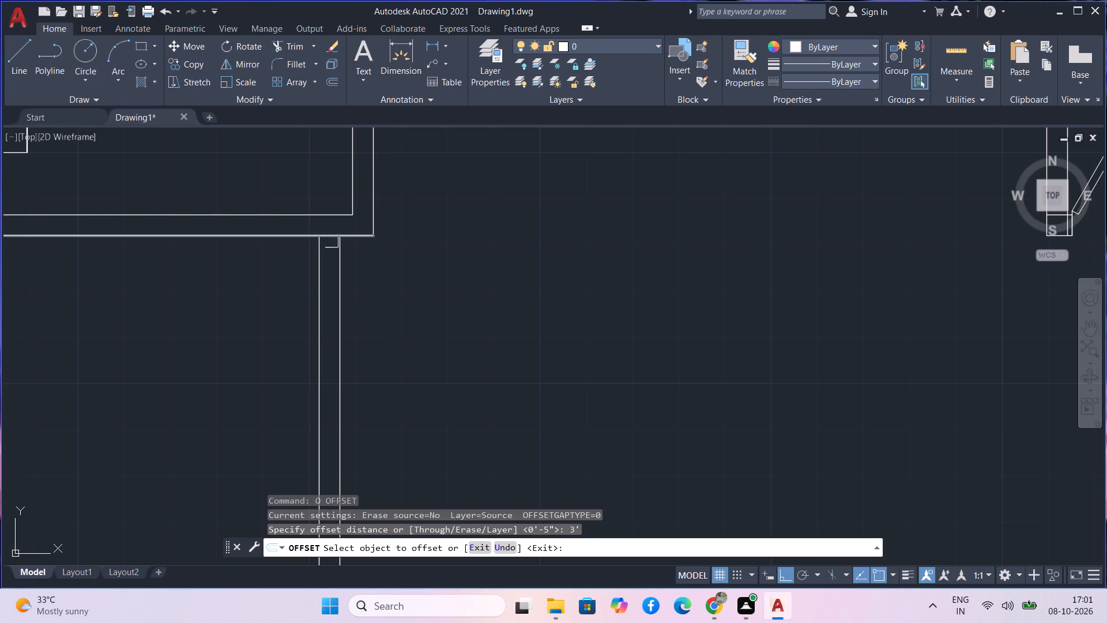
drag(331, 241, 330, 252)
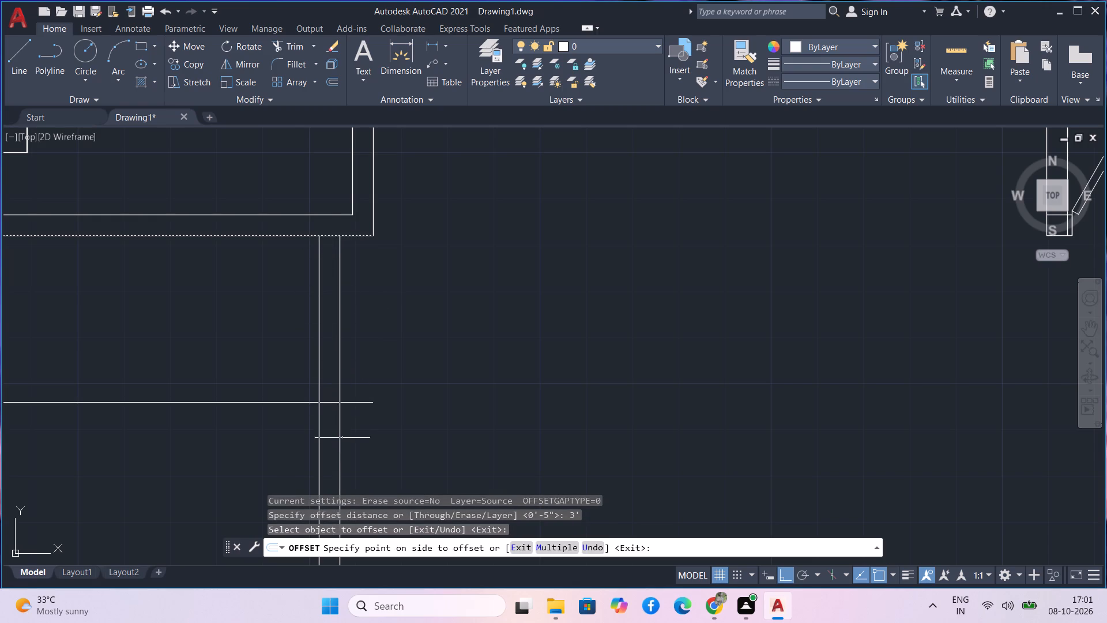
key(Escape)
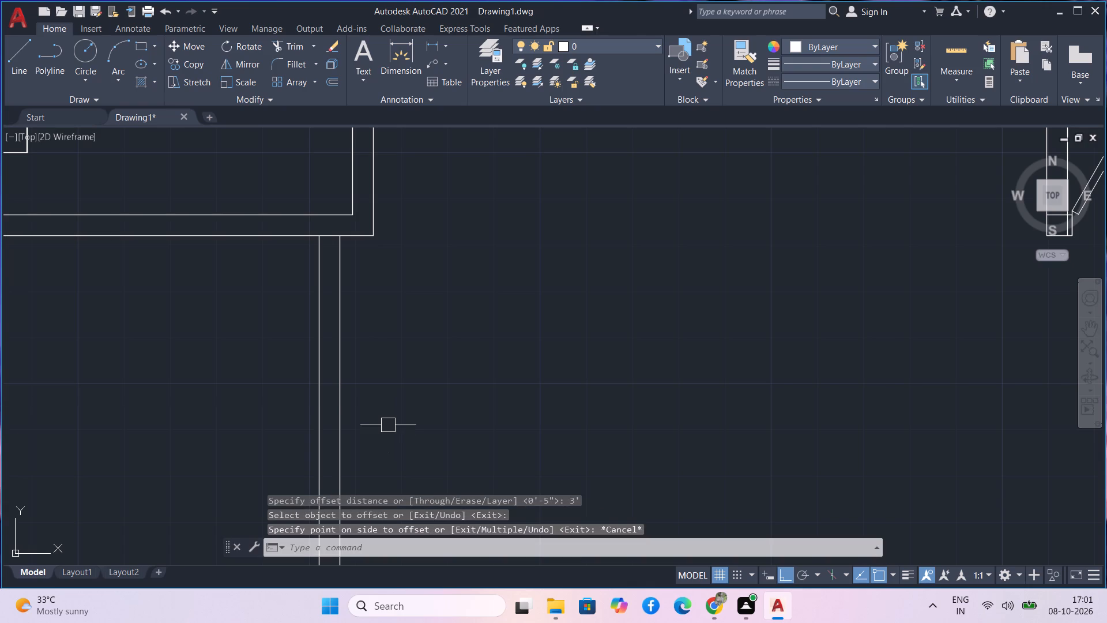
Offset the lower outer wall line of the staircase room 2" downward, across the top of the vertical wall.
text(o)
key(space)
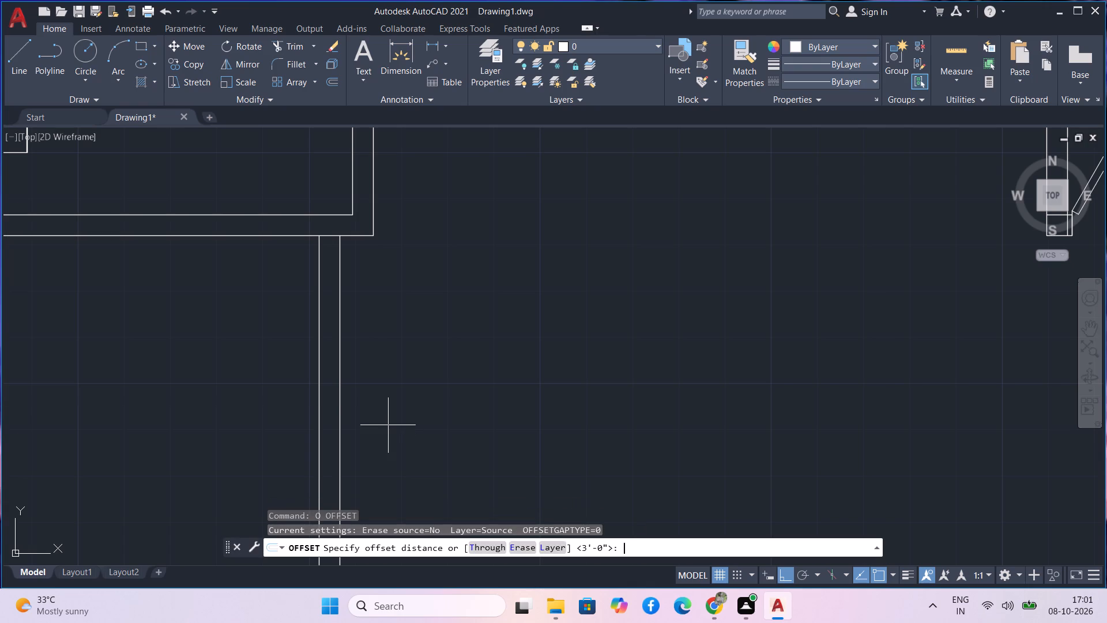
key(2)
key(Return)
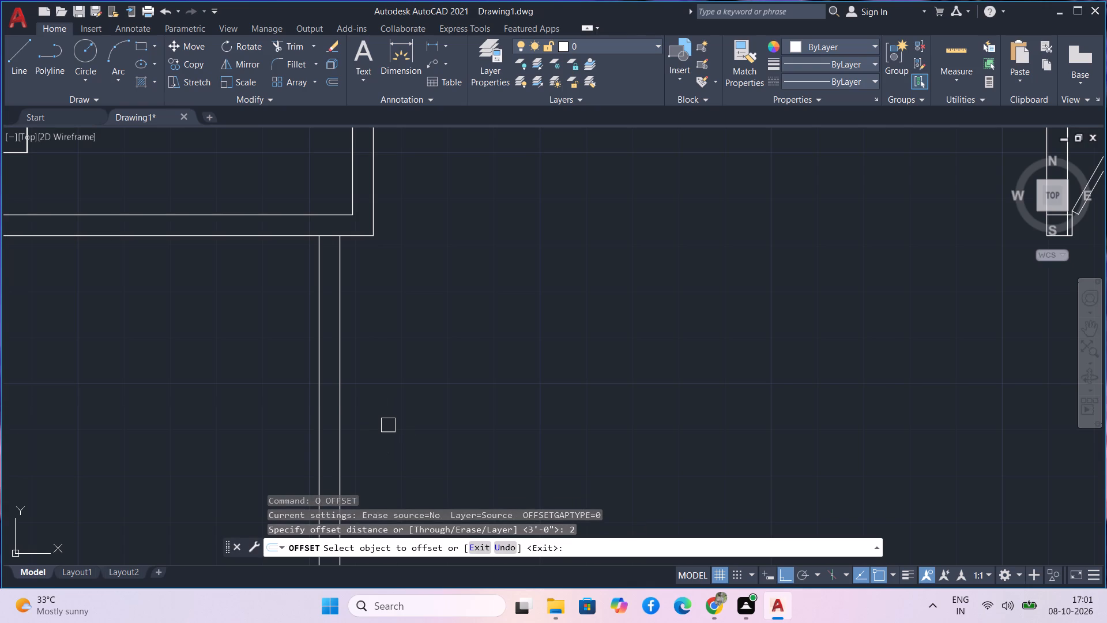
scroll(329, 239, up, 4)
click(326, 226)
click(326, 280)
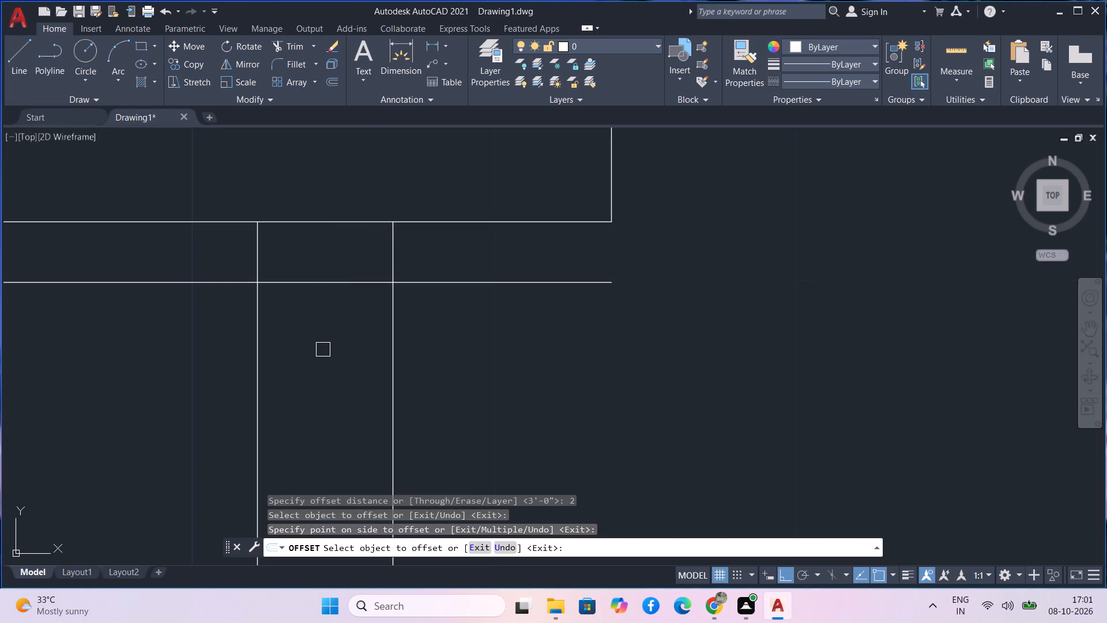
key(Return)
Offset the new line below the staircase room 3' further down across the vertical wall.
text(o)
key(space)
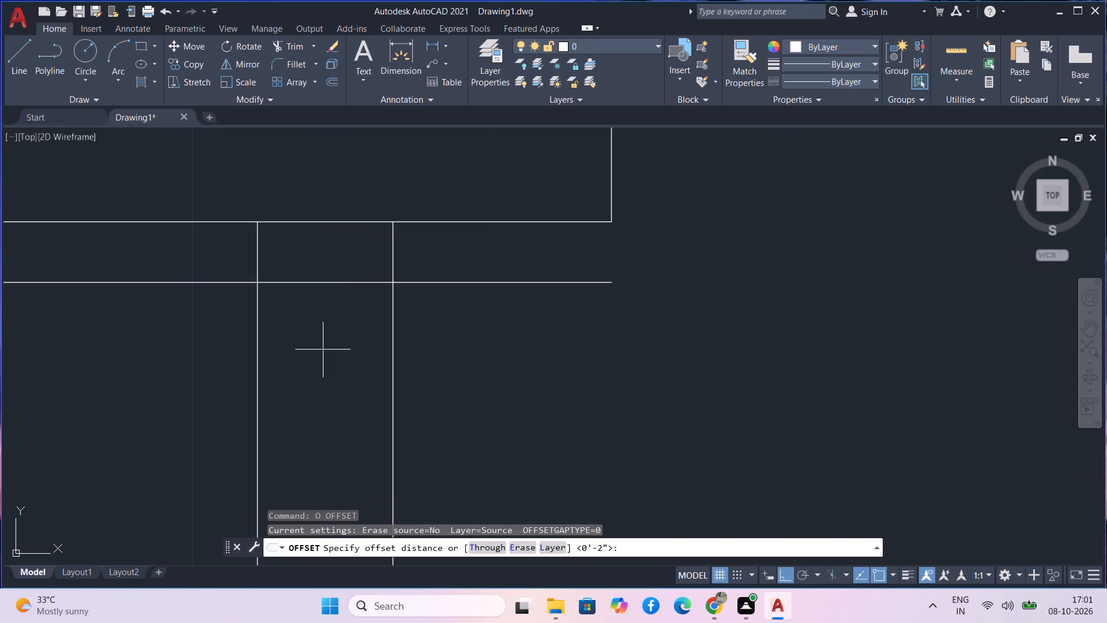
key(3)
key(apostrophe)
key(Return)
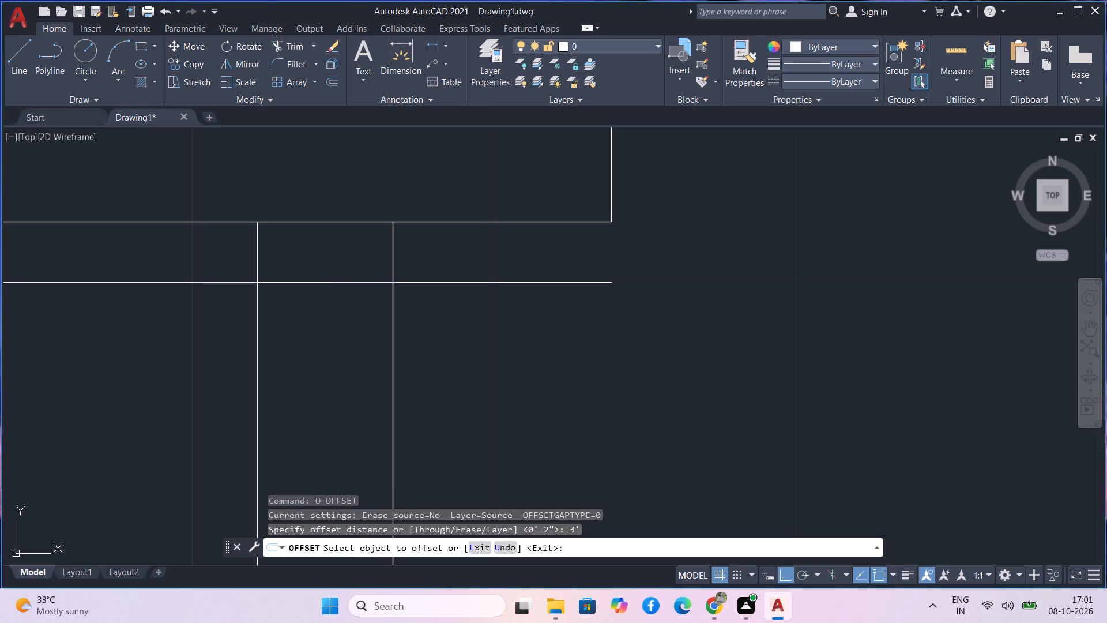
click(319, 286)
scroll(332, 381, down, 3)
scroll(343, 437, down, 1)
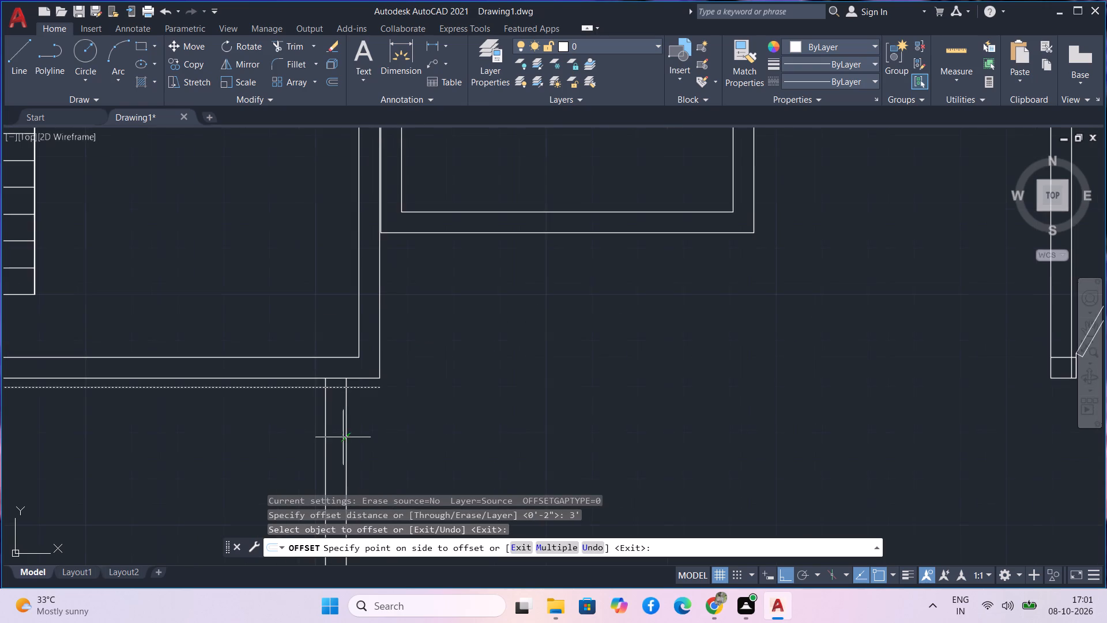
scroll(343, 437, down, 1)
middle_drag(336, 434, 367, 226)
click(462, 306)
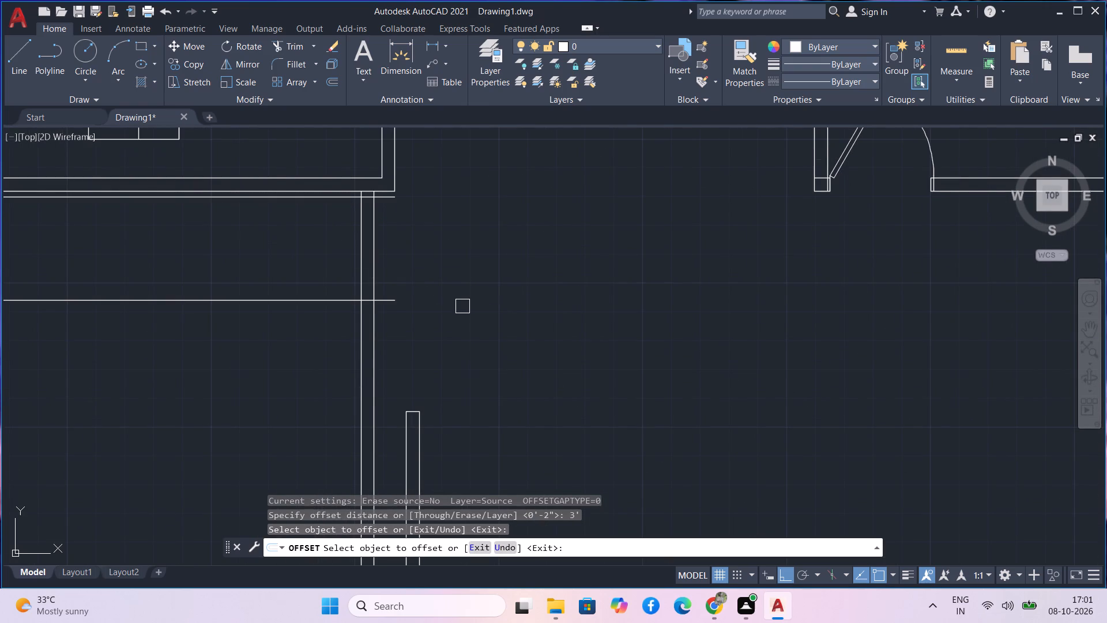
middle_drag(451, 253, 468, 331)
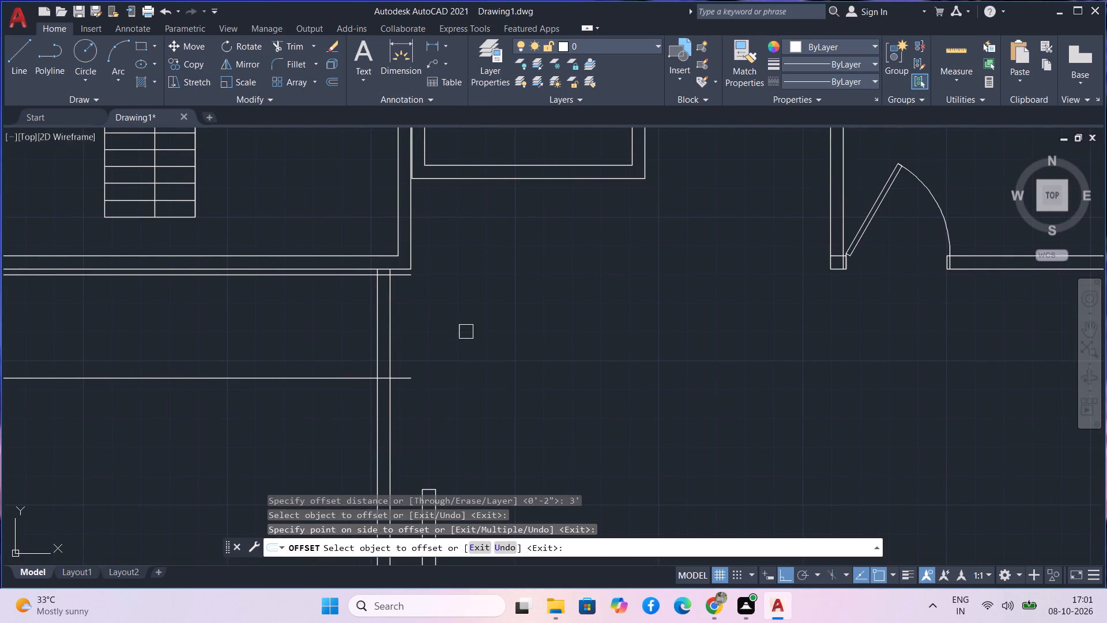
key(Escape)
Offset the lower of the new horizontal lines 4.5" downward.
text(o)
key(space)
text(4.5)
key(Return)
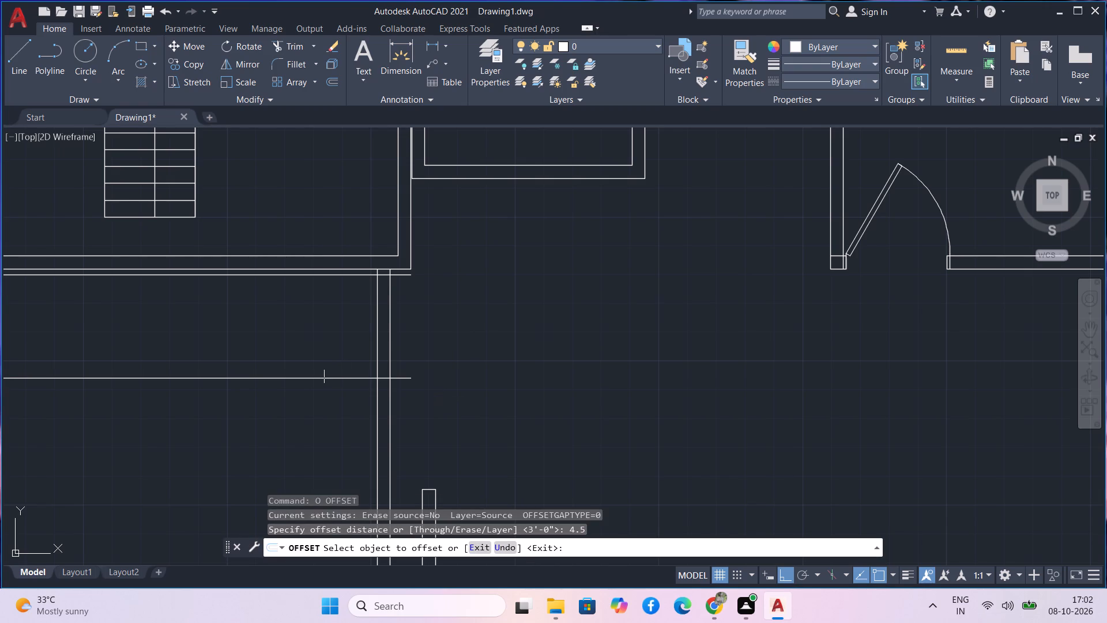
click(331, 377)
click(332, 410)
key(Escape)
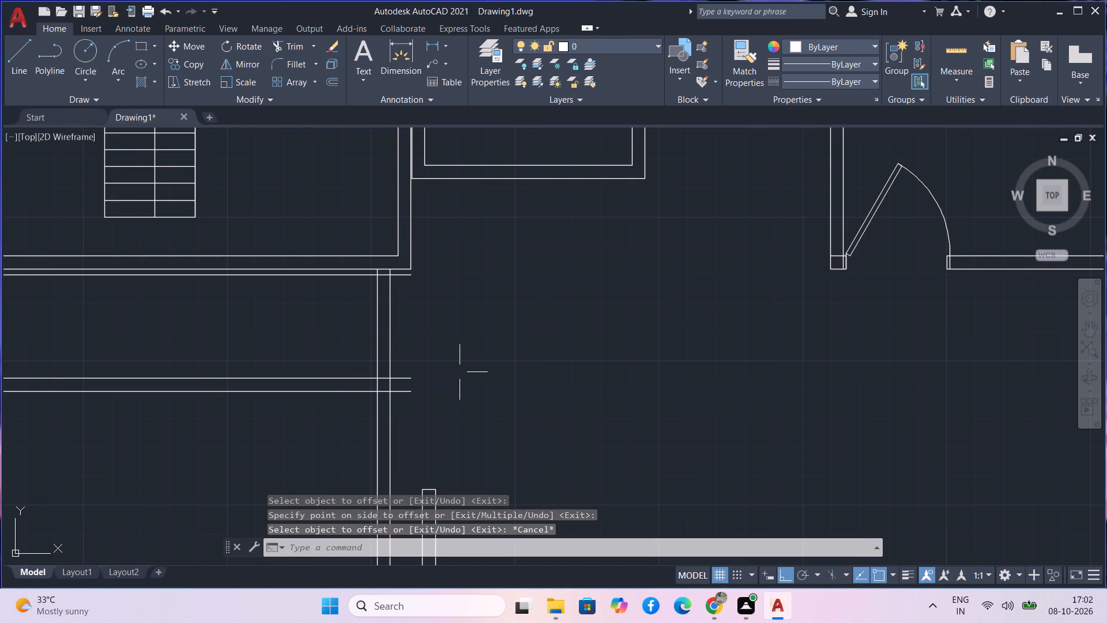
Trim the vertical wall below the staircase room into a 3' door opening and cut the horizontal lines' ends projecting beyond its outer face.
text(tr)
key(space)
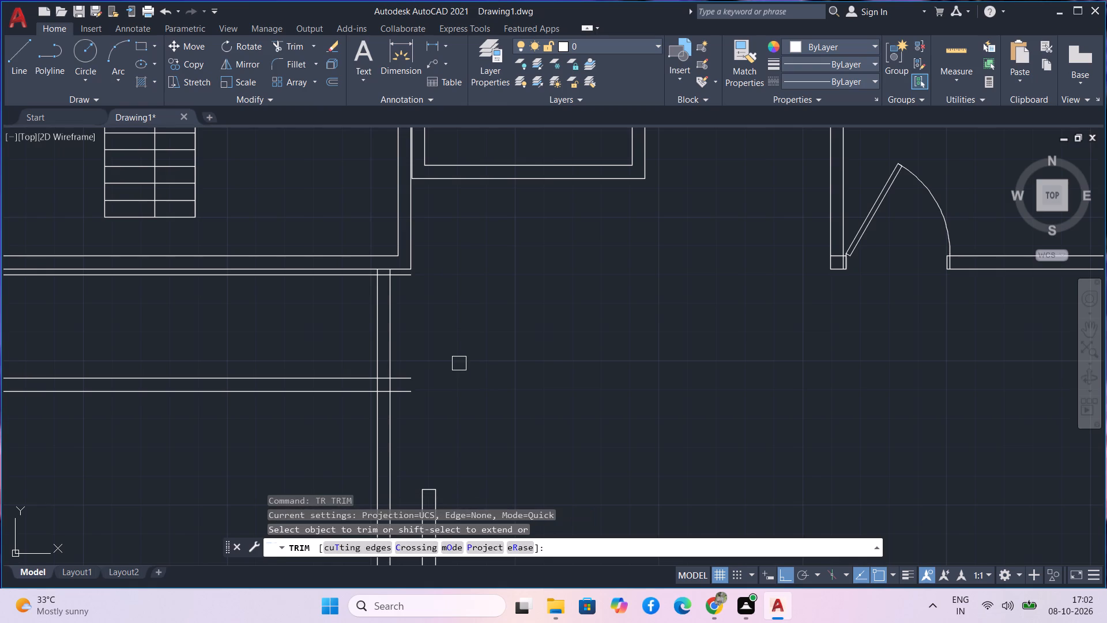
drag(450, 361, 321, 326)
drag(423, 343, 405, 404)
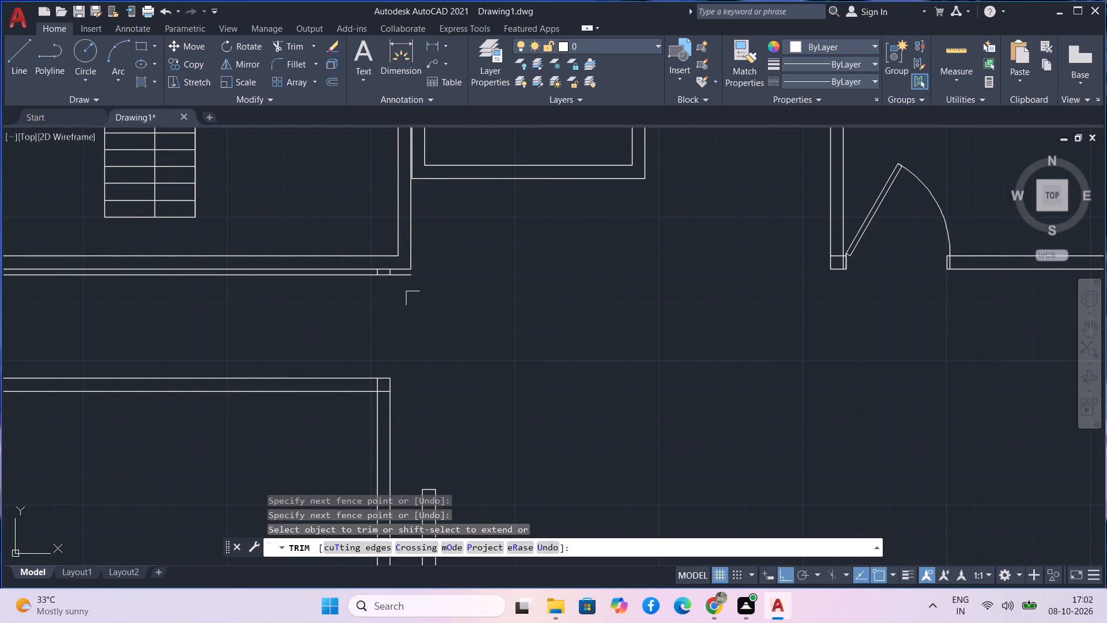
scroll(413, 298, up, 2)
drag(406, 264, 394, 232)
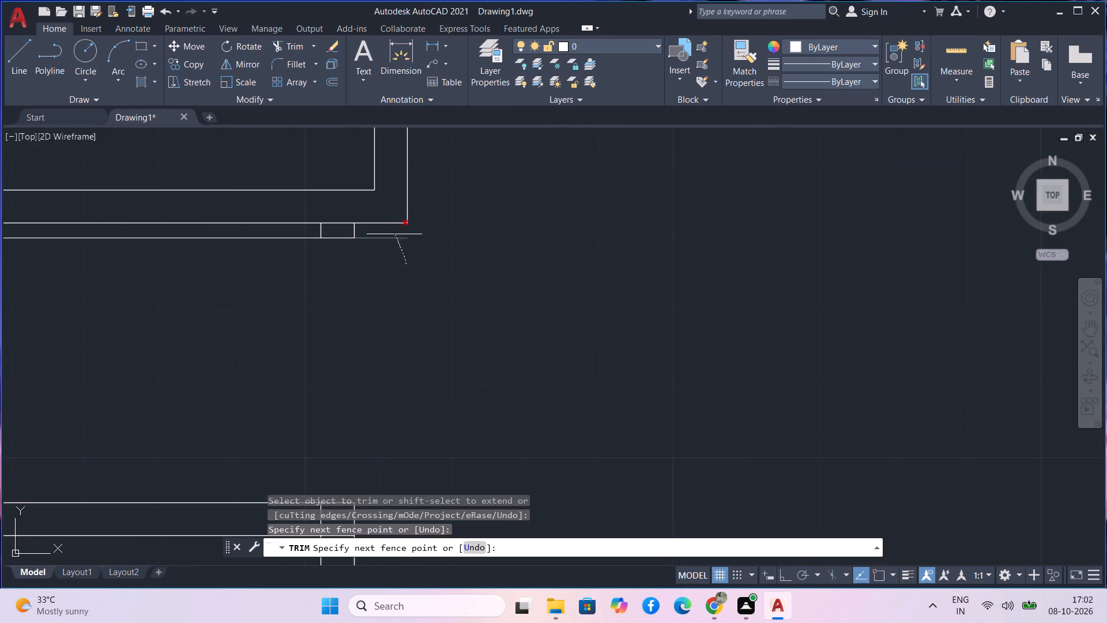
drag(394, 232, 393, 231)
Trim away the two horizontal lines crossing the room below the staircase, back to the vertical wall at the door opening.
scroll(397, 284, down, 3)
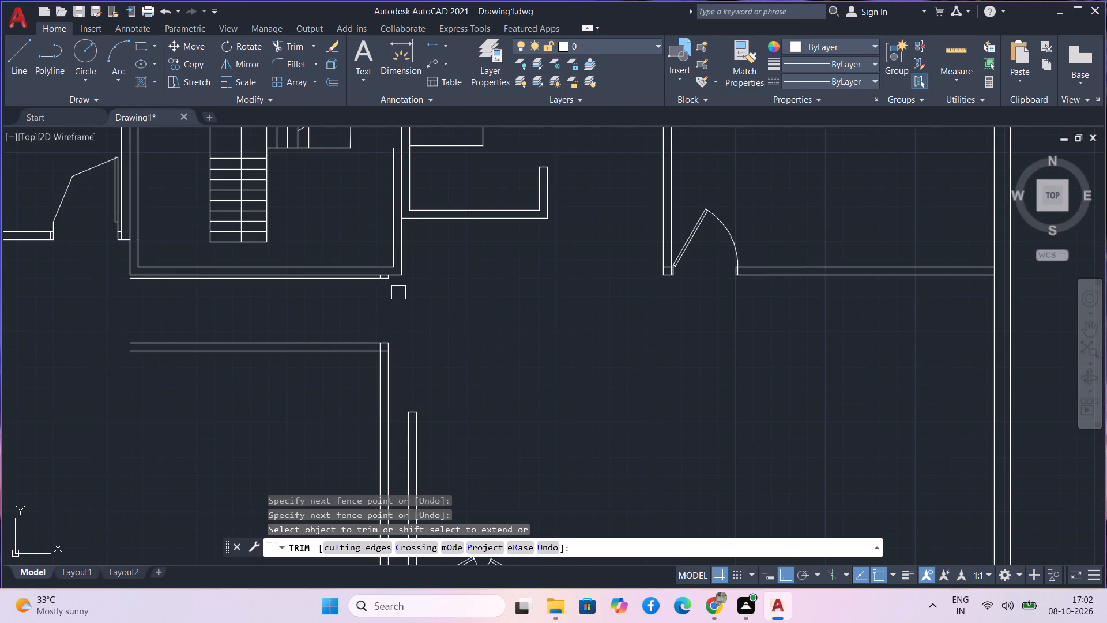
drag(357, 304, 248, 404)
scroll(246, 392, down, 2)
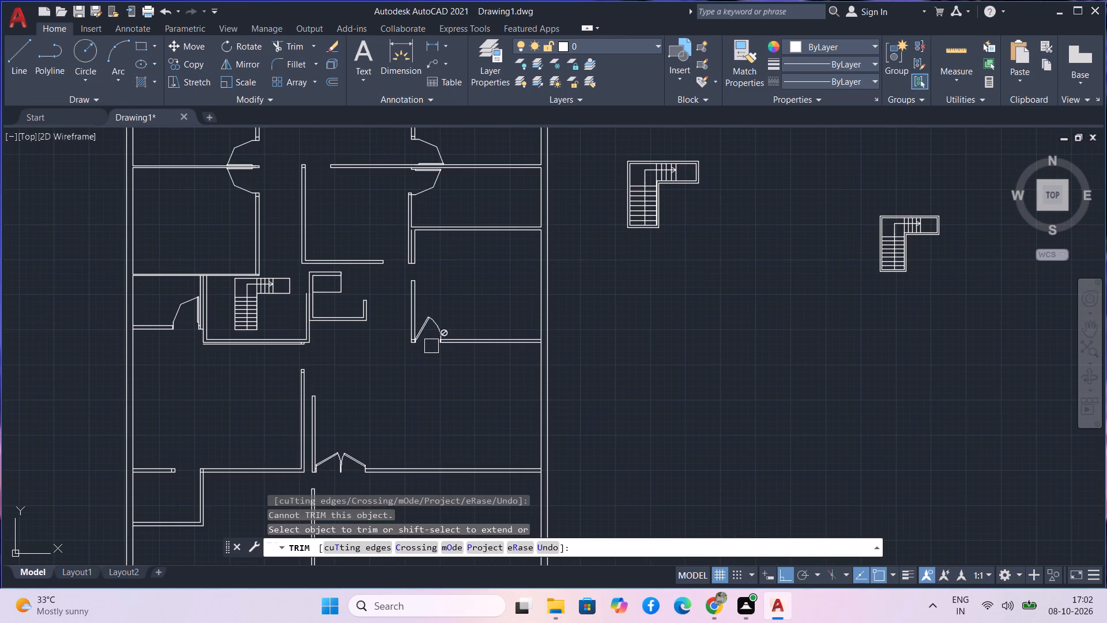
middle_drag(410, 402, 356, 389)
middle_drag(631, 282, 621, 424)
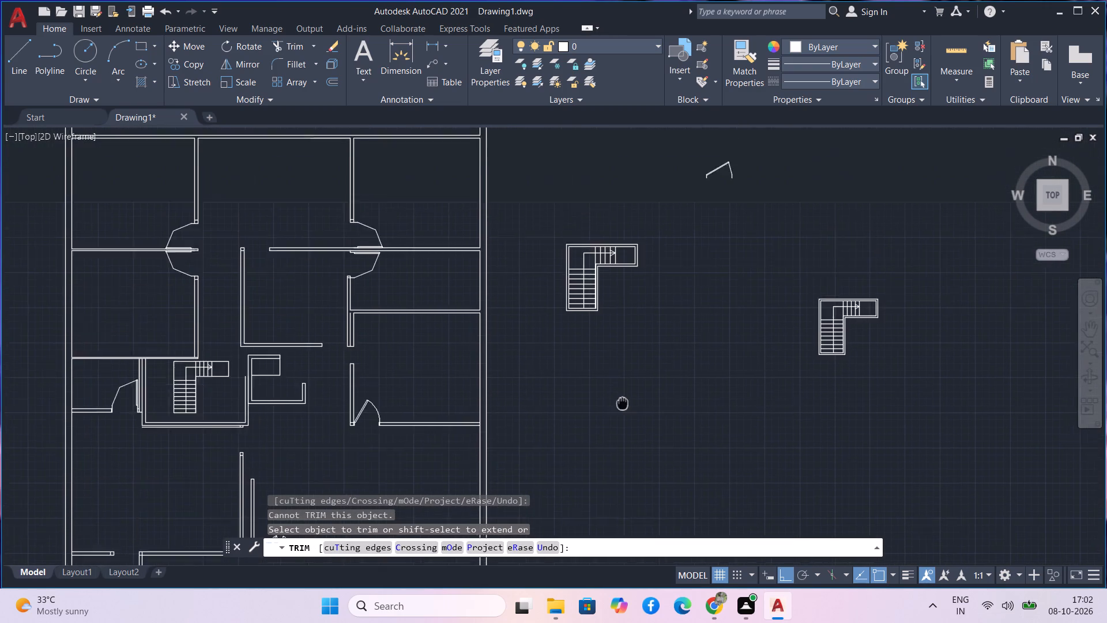
middle_drag(621, 424, 620, 442)
key(Escape)
Copy the spare single door outside the plan about 6'-2" to its left.
drag(755, 295, 733, 254)
click(674, 199)
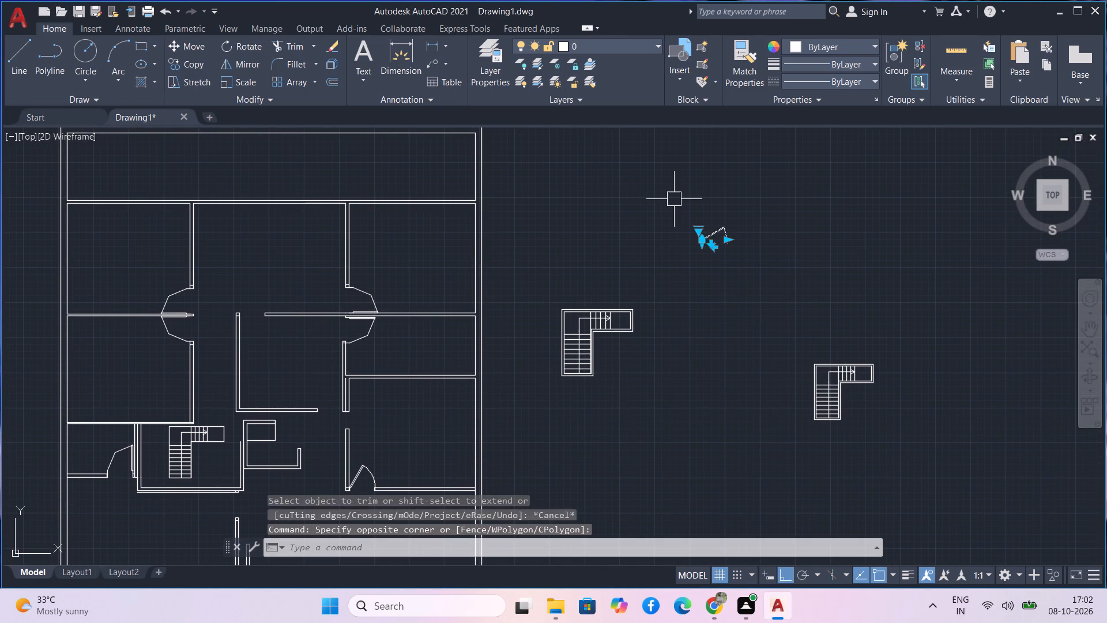
text(co)
key(space)
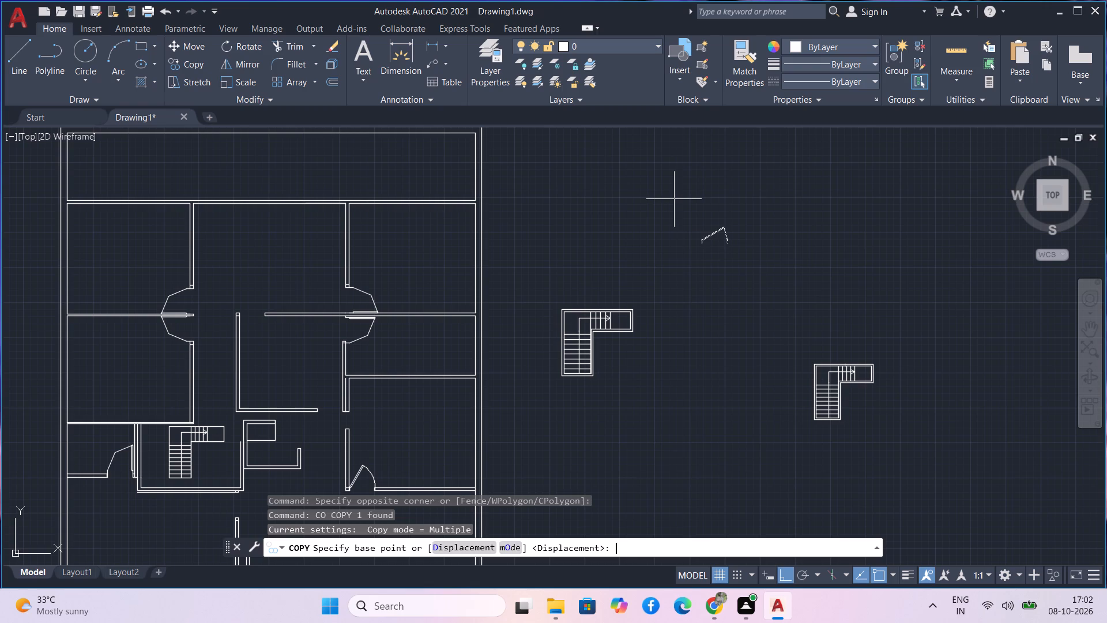
scroll(717, 246, up, 3)
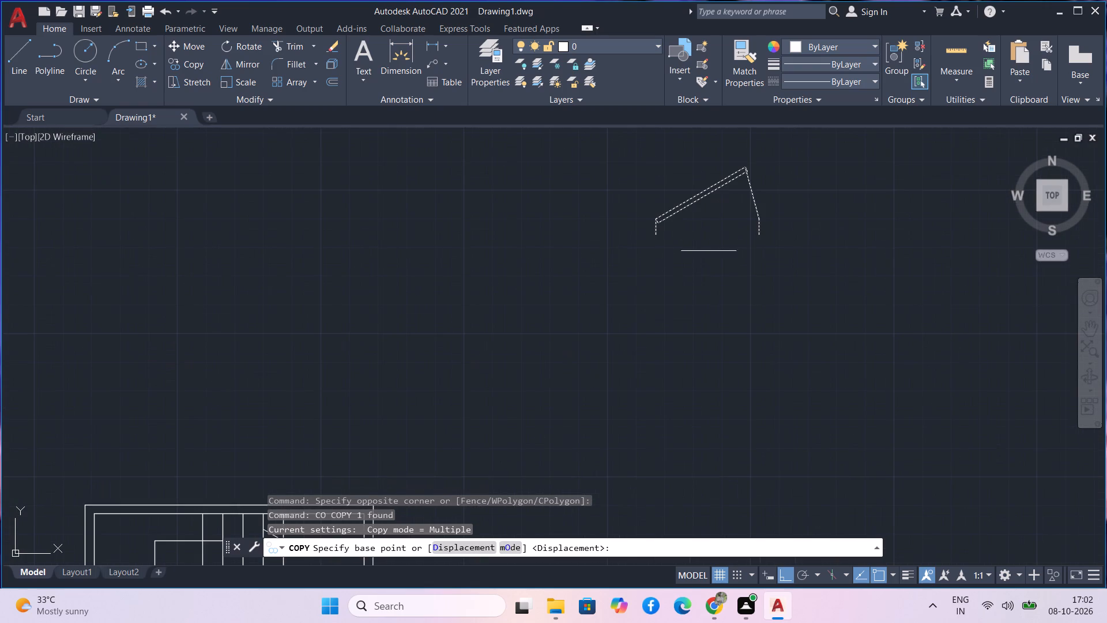
click(661, 238)
click(444, 284)
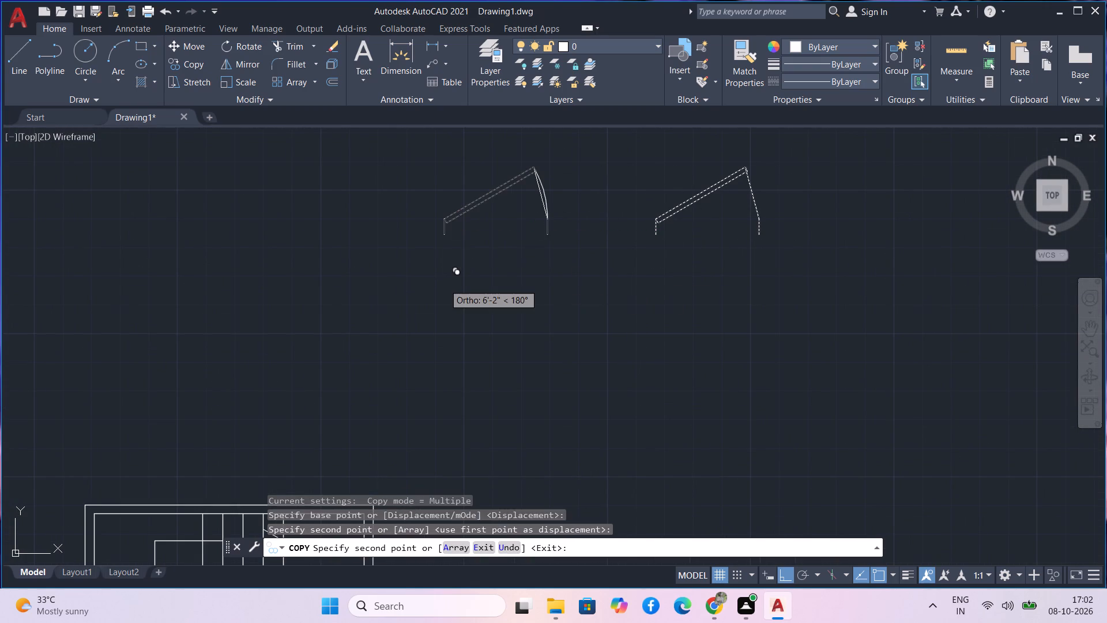
key(Escape)
Rotate the copied door 90° counterclockwise about the lower end of its left jamb.
drag(595, 267, 524, 200)
click(466, 174)
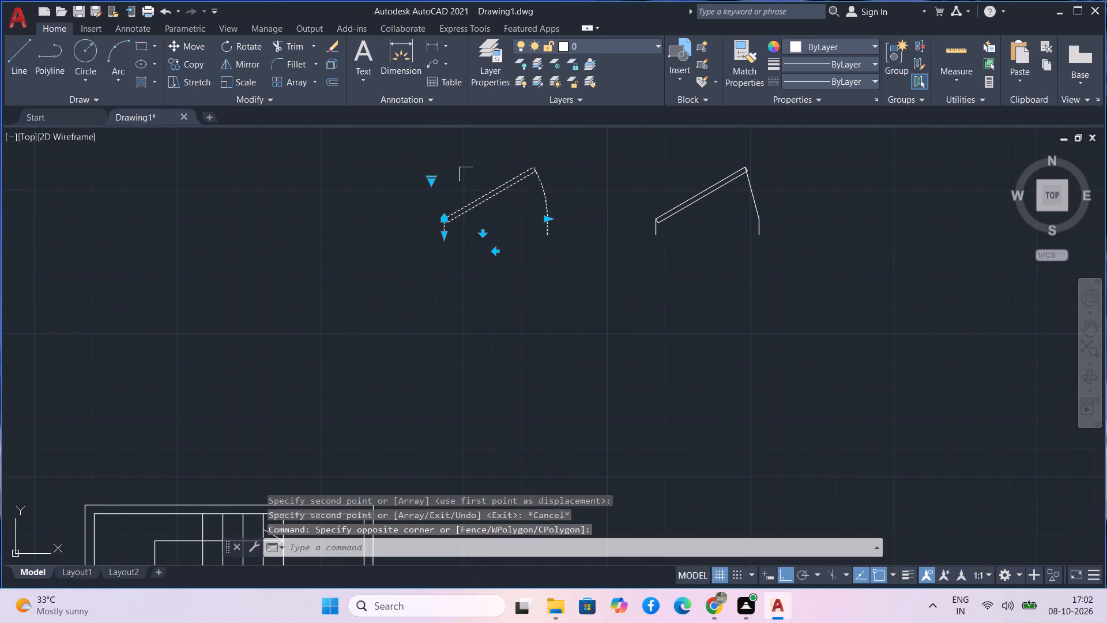
text(ro)
key(space)
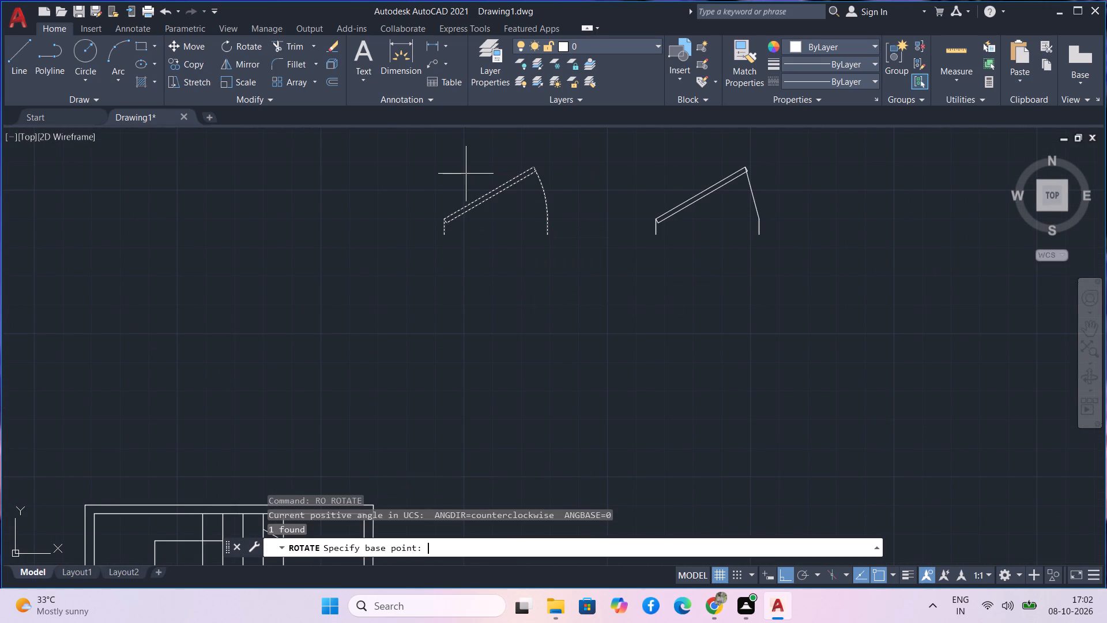
click(437, 238)
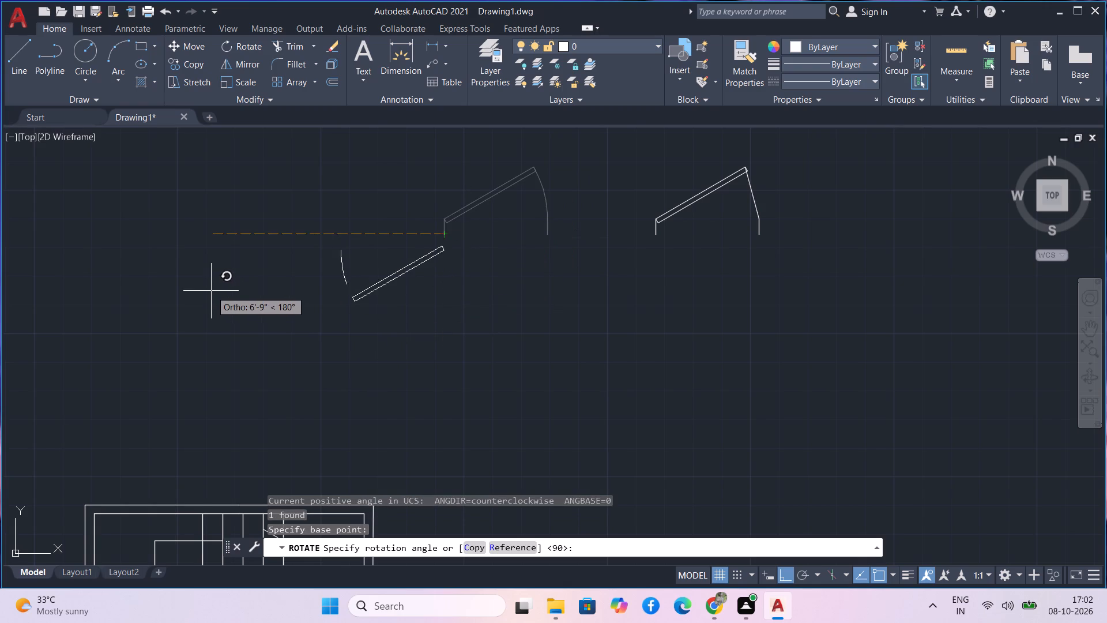
scroll(212, 239, down, 3)
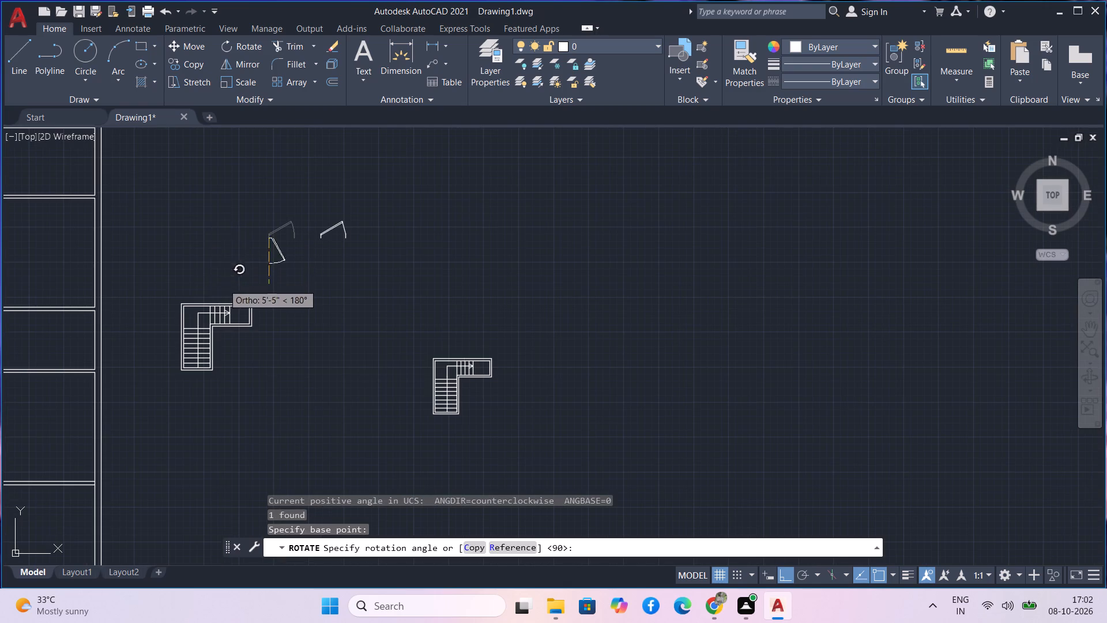
middle_drag(224, 284, 330, 219)
scroll(336, 220, down, 1)
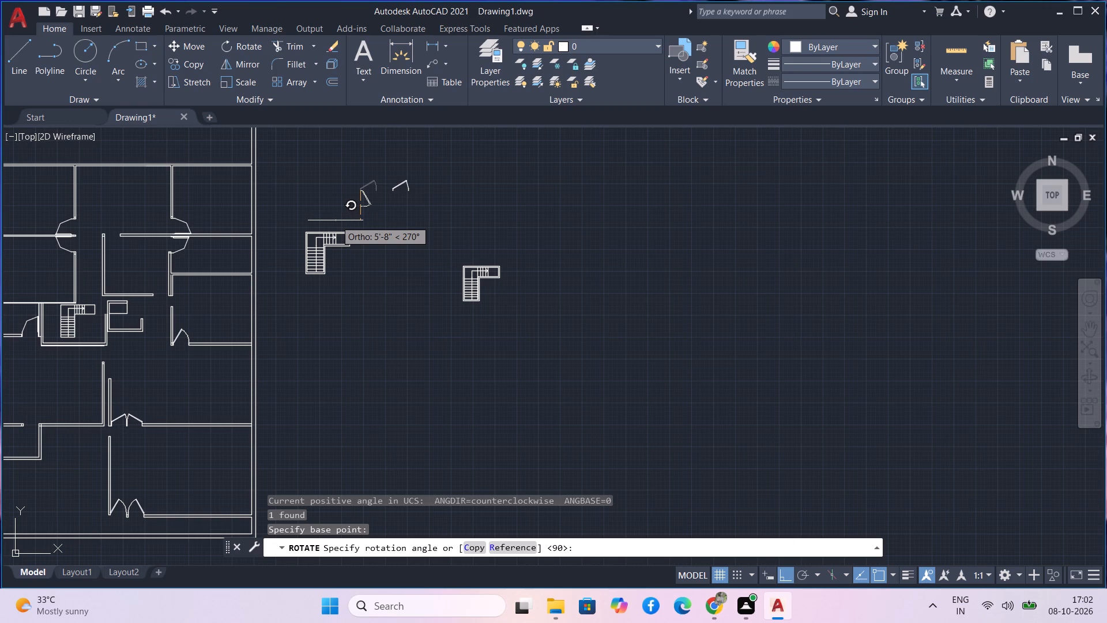
click(336, 156)
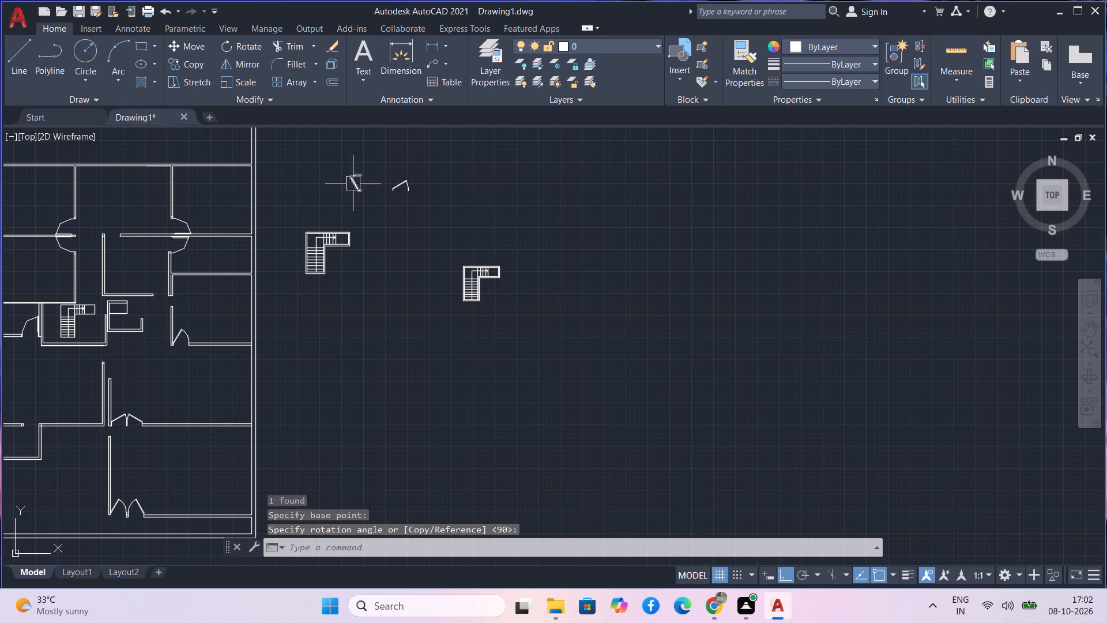
Move the rotated door by its lower jamb's end to the inner corner of the wall end below the staircase room's 3' opening.
click(364, 207)
click(349, 163)
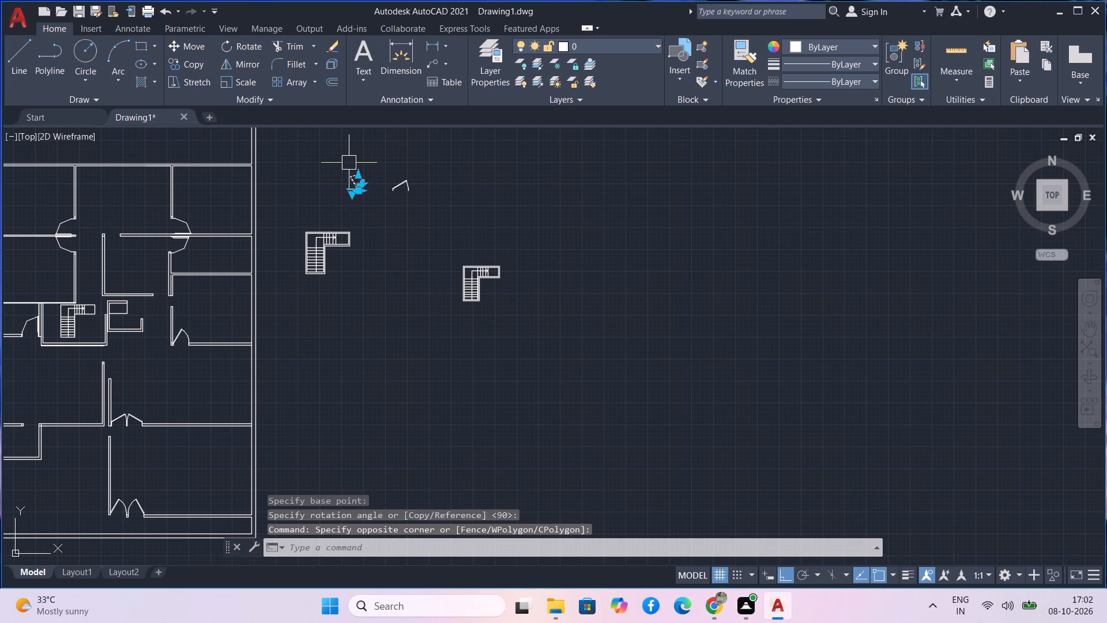
text(m)
key(space)
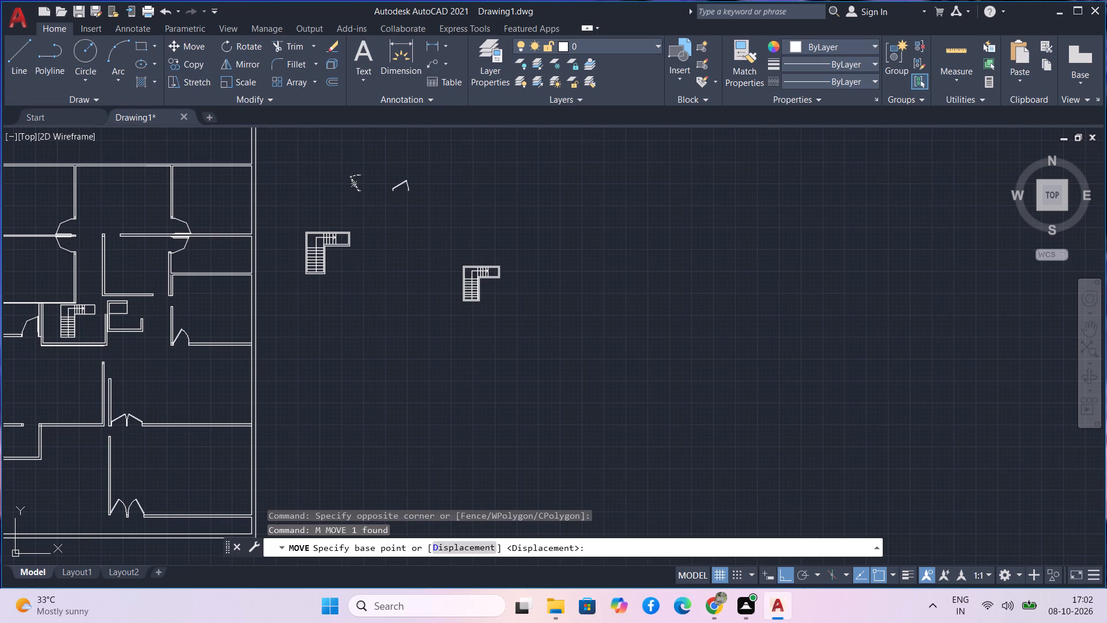
scroll(362, 194, up, 6)
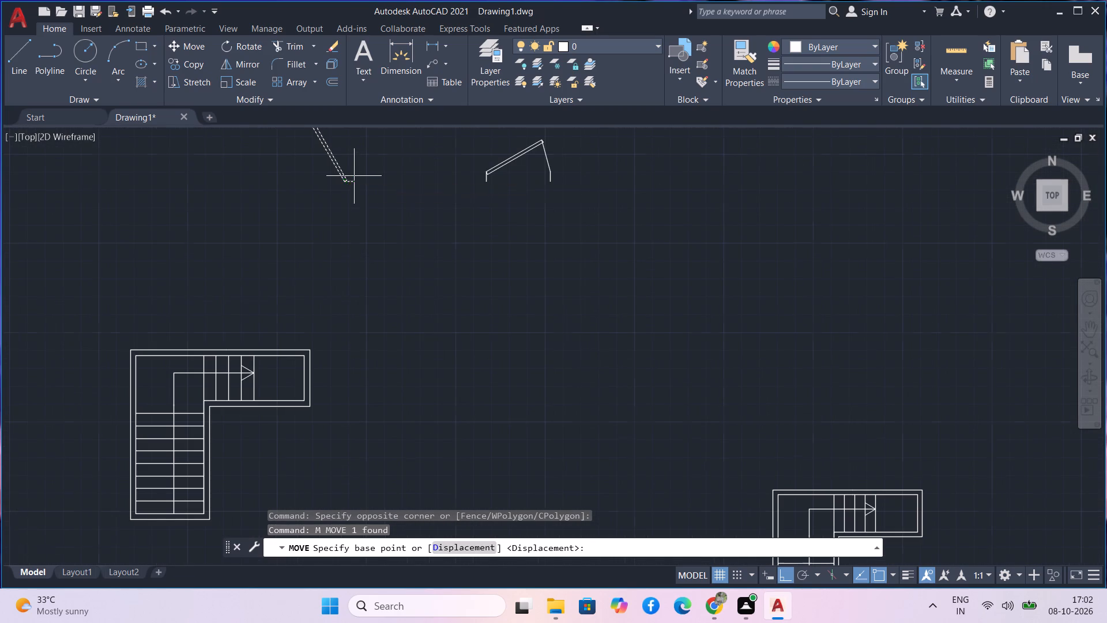
scroll(354, 176, up, 3)
click(347, 226)
scroll(347, 227, down, 5)
scroll(296, 278, down, 8)
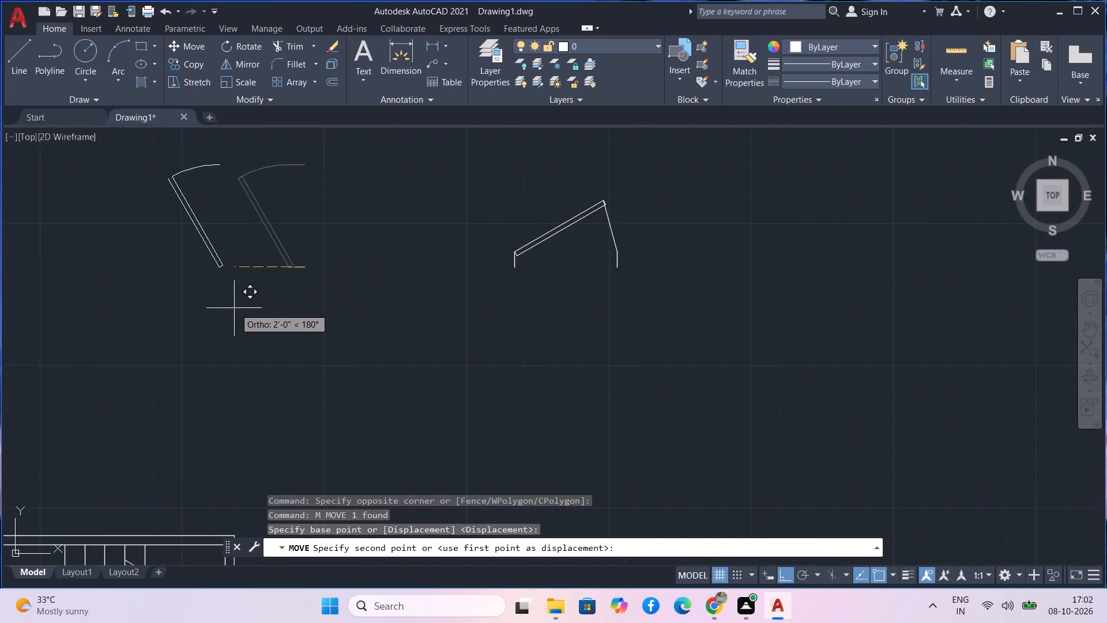
scroll(234, 308, down, 1)
middle_drag(145, 344, 308, 227)
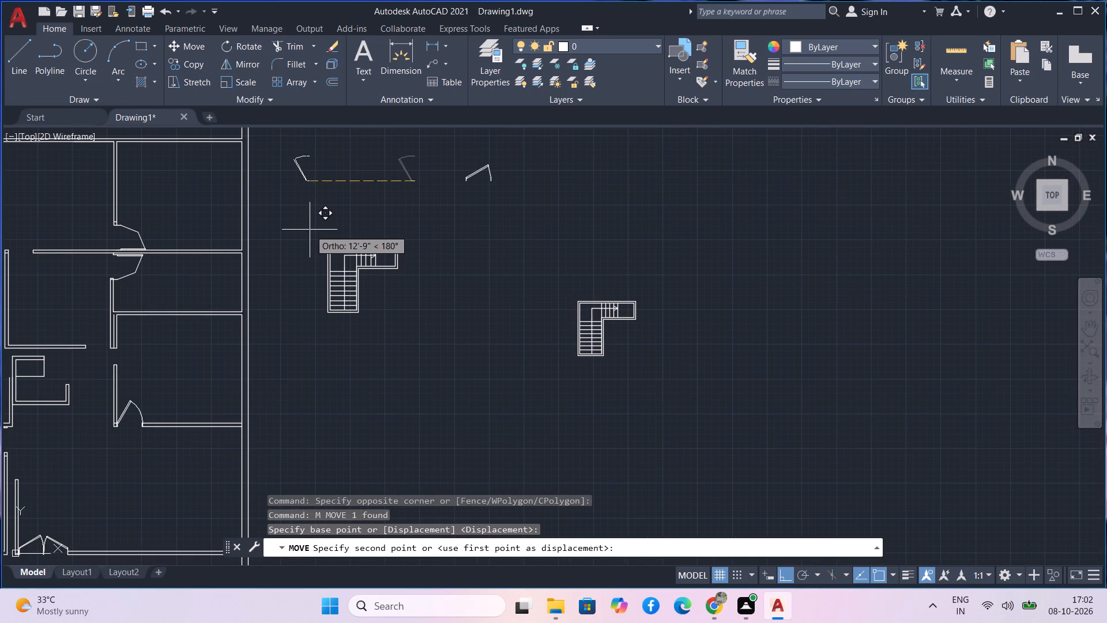
key(F8)
scroll(310, 231, down, 2)
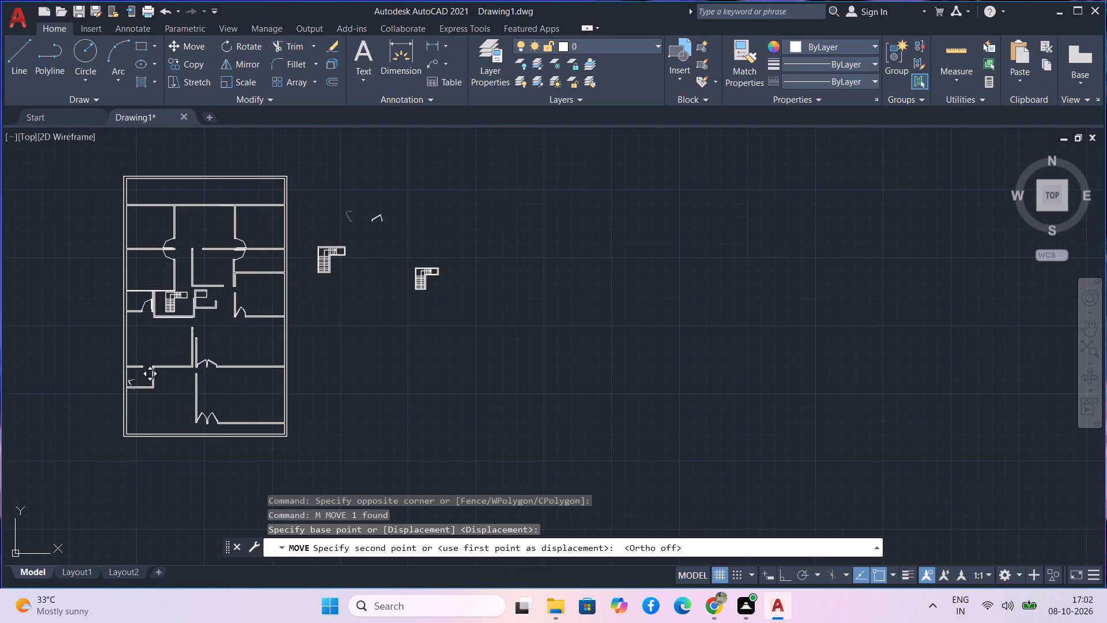
scroll(180, 349, up, 5)
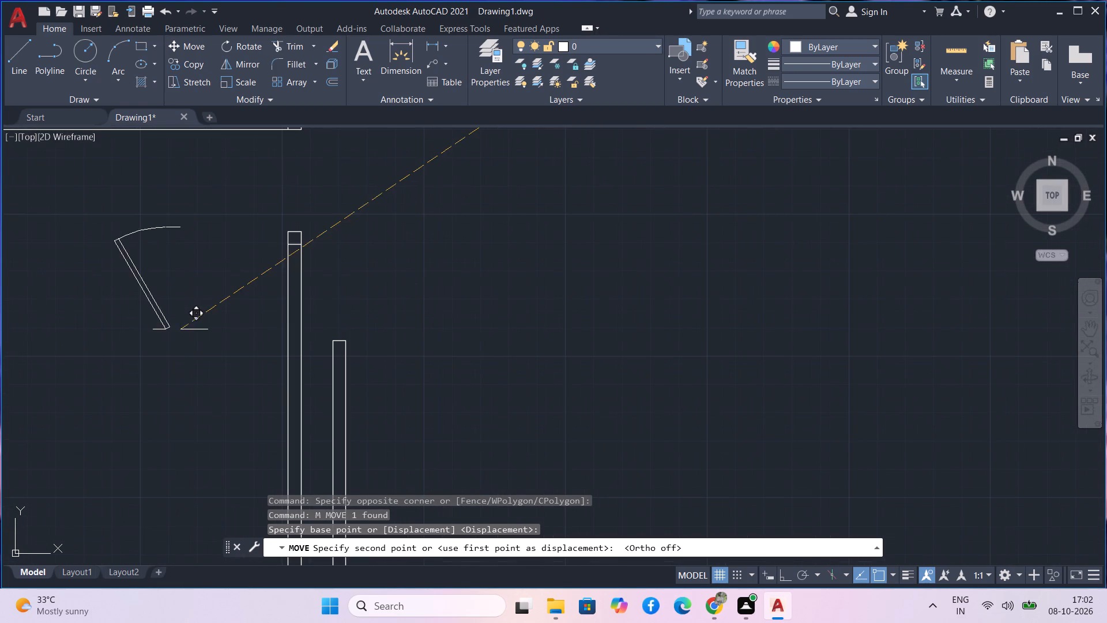
scroll(262, 240, up, 1)
middle_drag(263, 240, 219, 340)
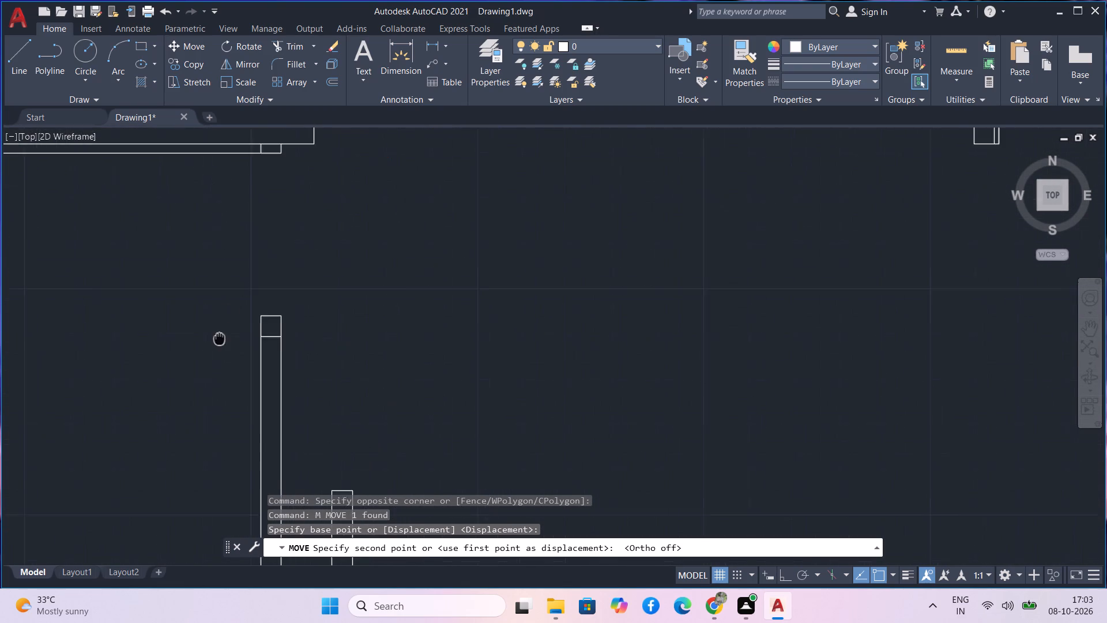
middle_drag(219, 340, 210, 362)
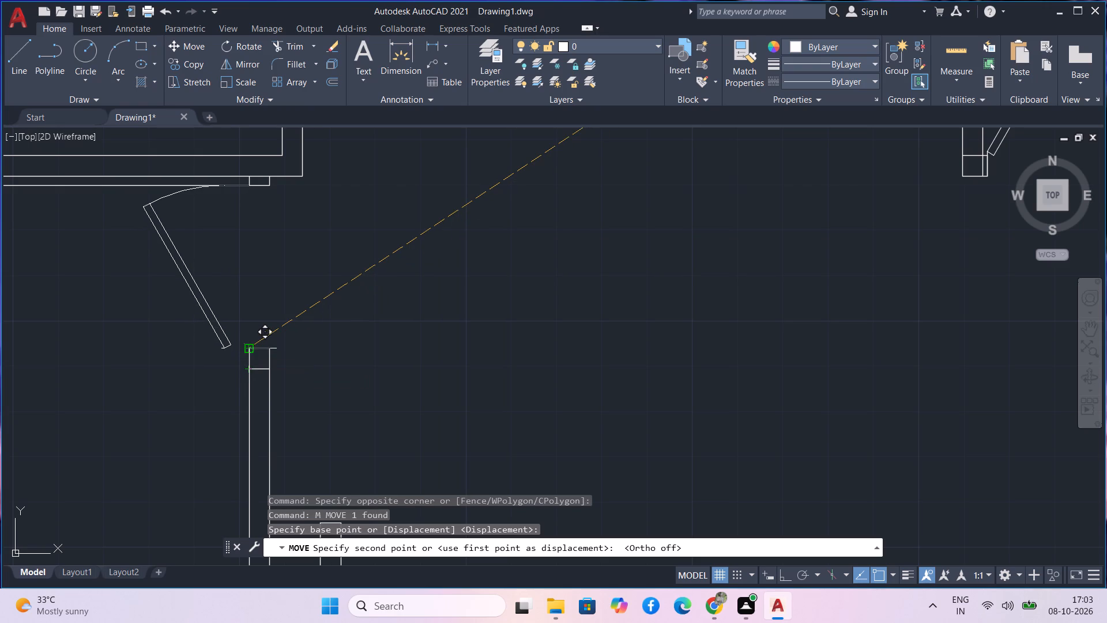
click(252, 350)
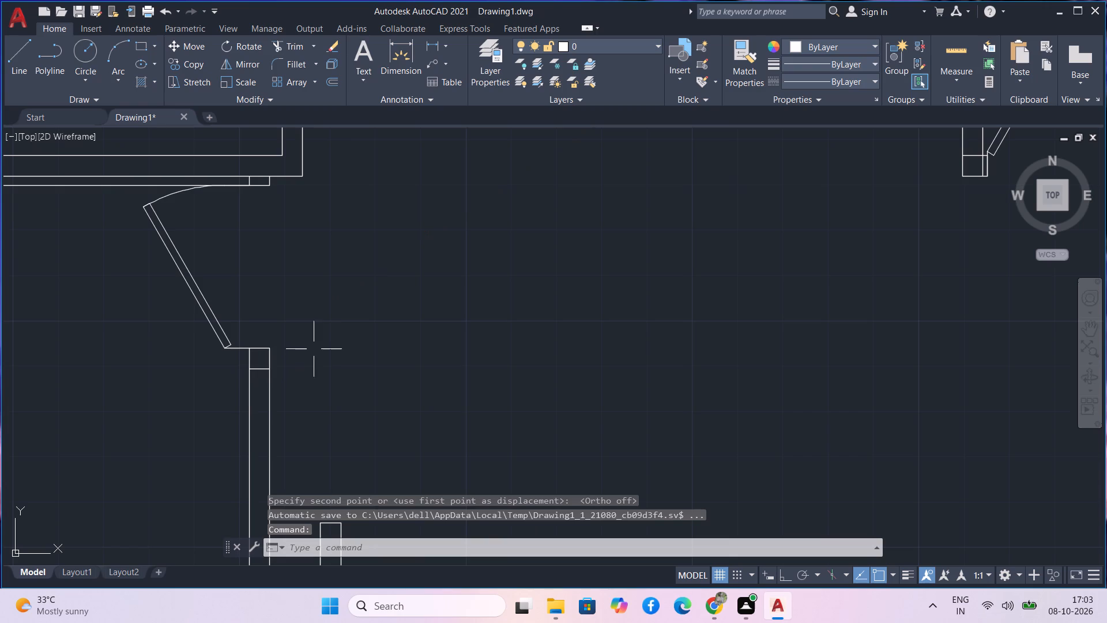
key(Escape)
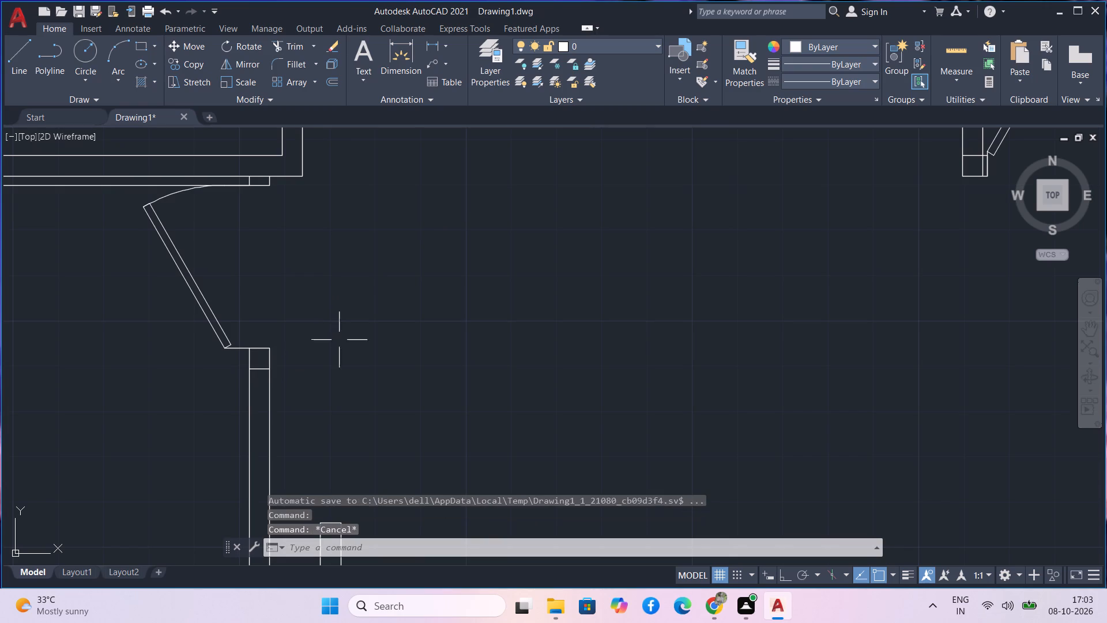
Flip the placed door vertically within the opening so that its leaf hinges at the upper end.
click(204, 305)
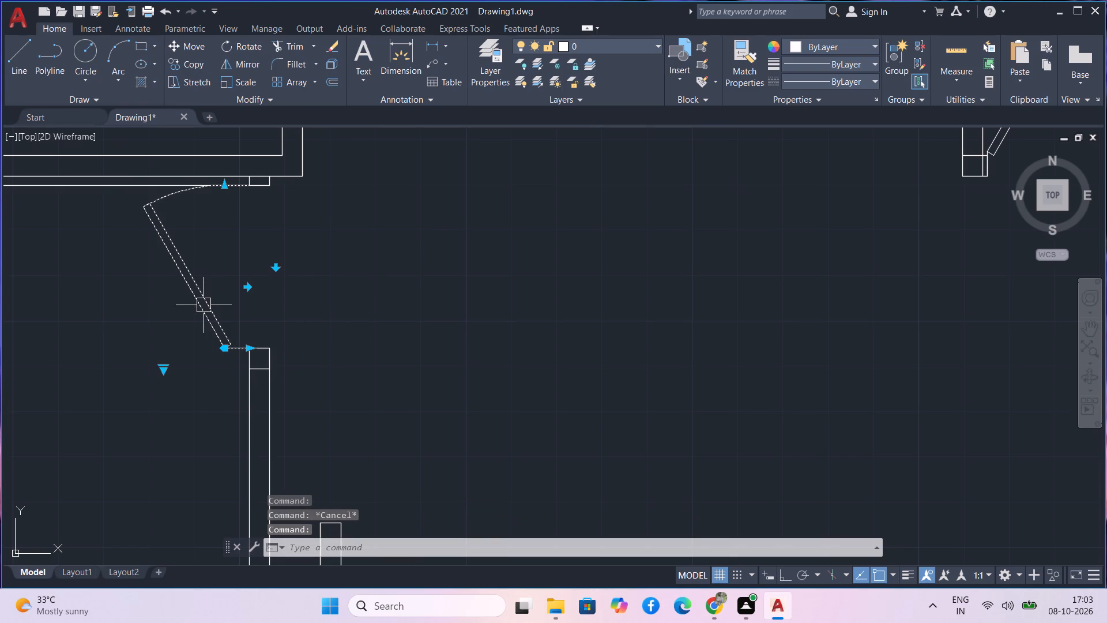
click(277, 266)
scroll(289, 334, down, 1)
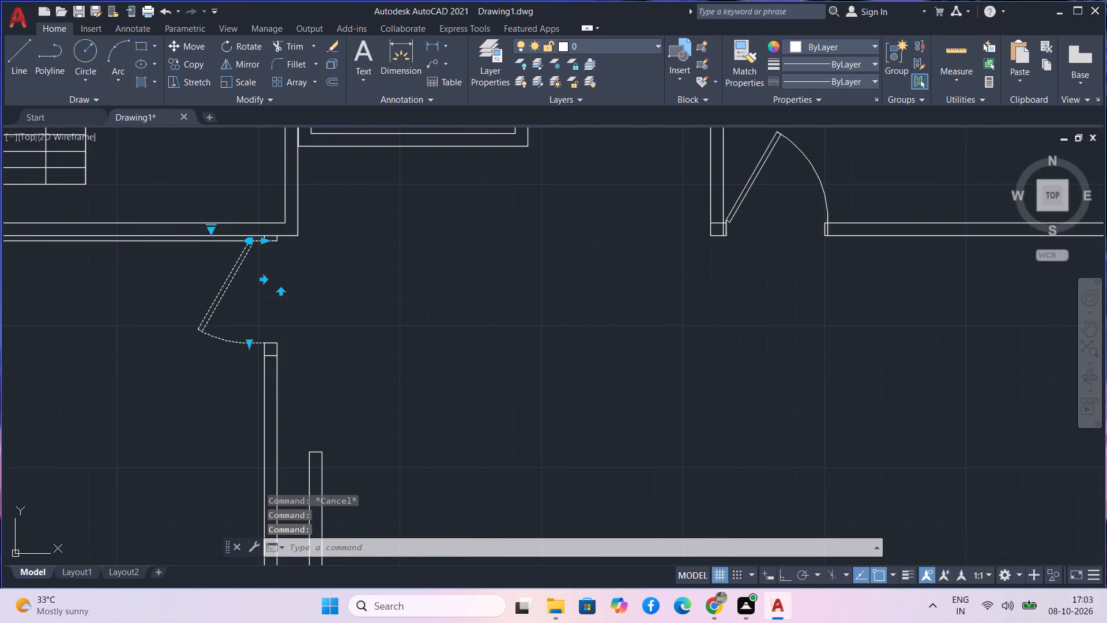
key(Escape)
Copy the spare single door outside the plan to its left, using the lower end of its left jamb as base point.
scroll(289, 334, down, 3)
middle_drag(368, 369, 363, 369)
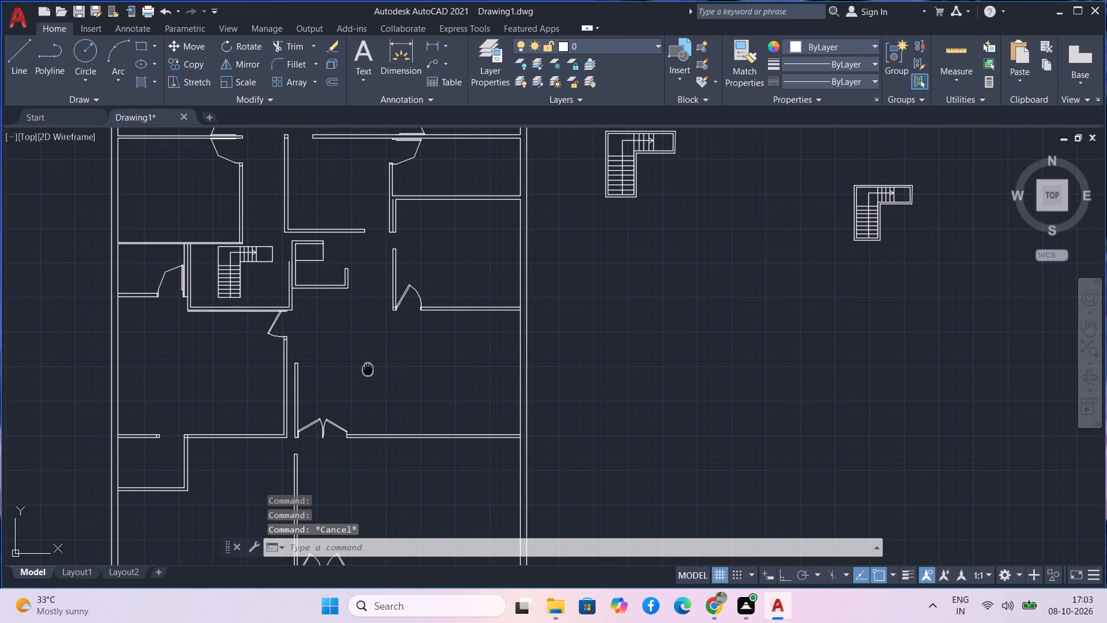
middle_drag(363, 369, 285, 322)
scroll(285, 322, down, 1)
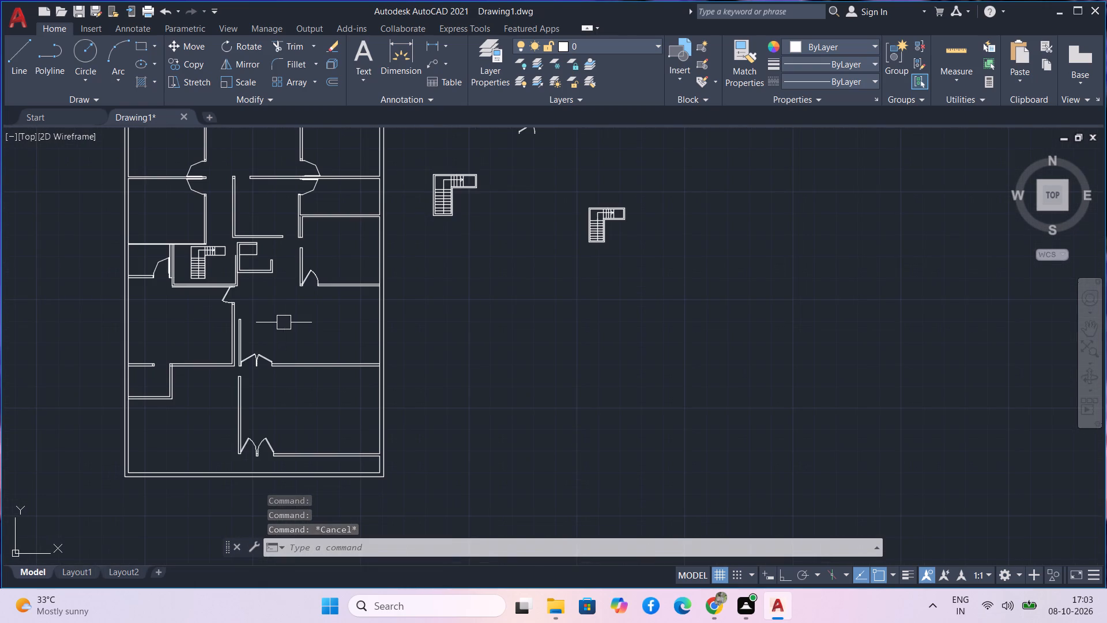
middle_drag(472, 289, 465, 367)
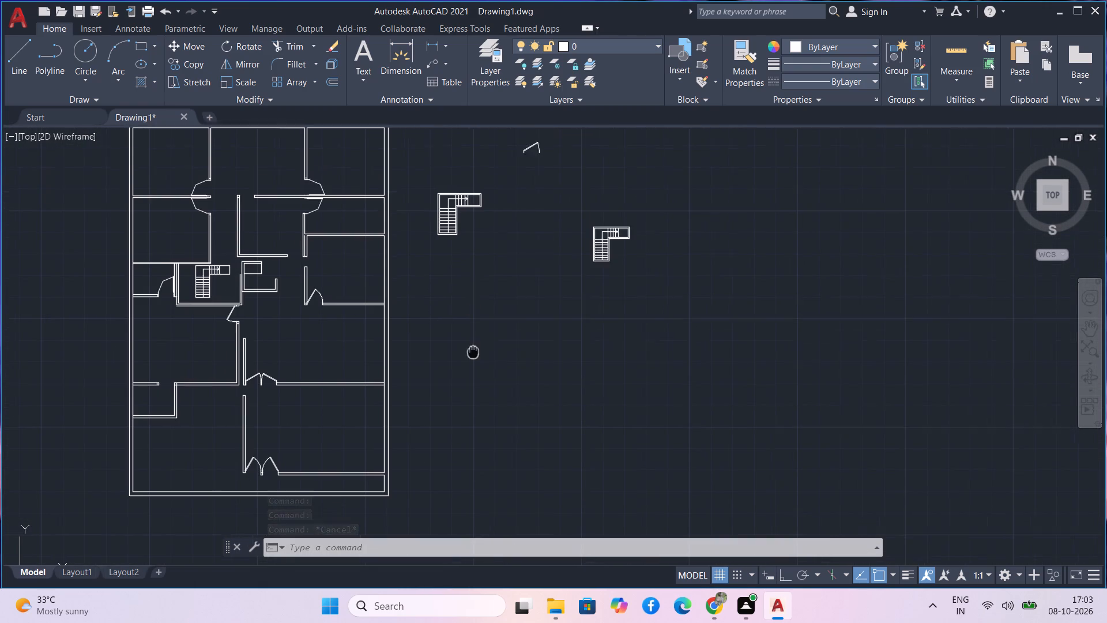
middle_drag(465, 367, 340, 426)
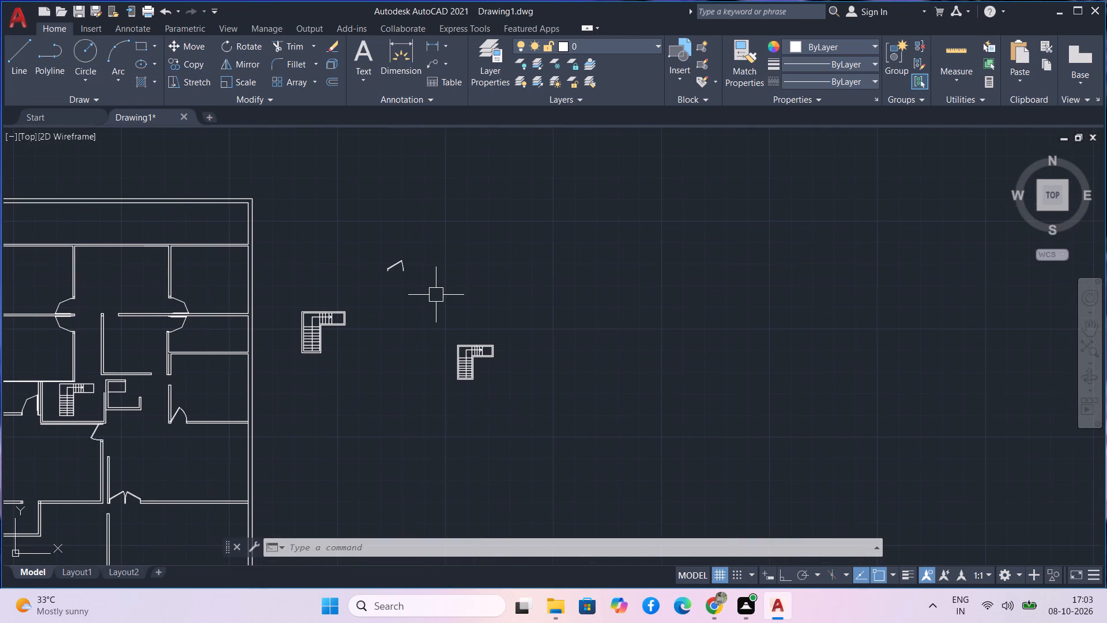
drag(436, 295, 428, 283)
drag(397, 250, 388, 238)
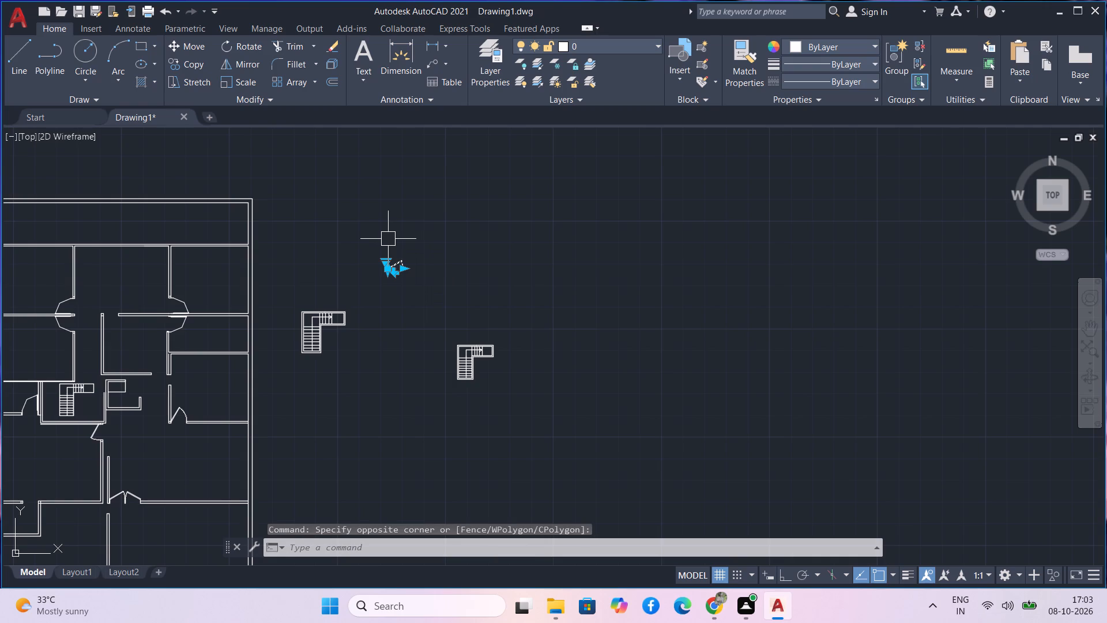
text(co)
key(space)
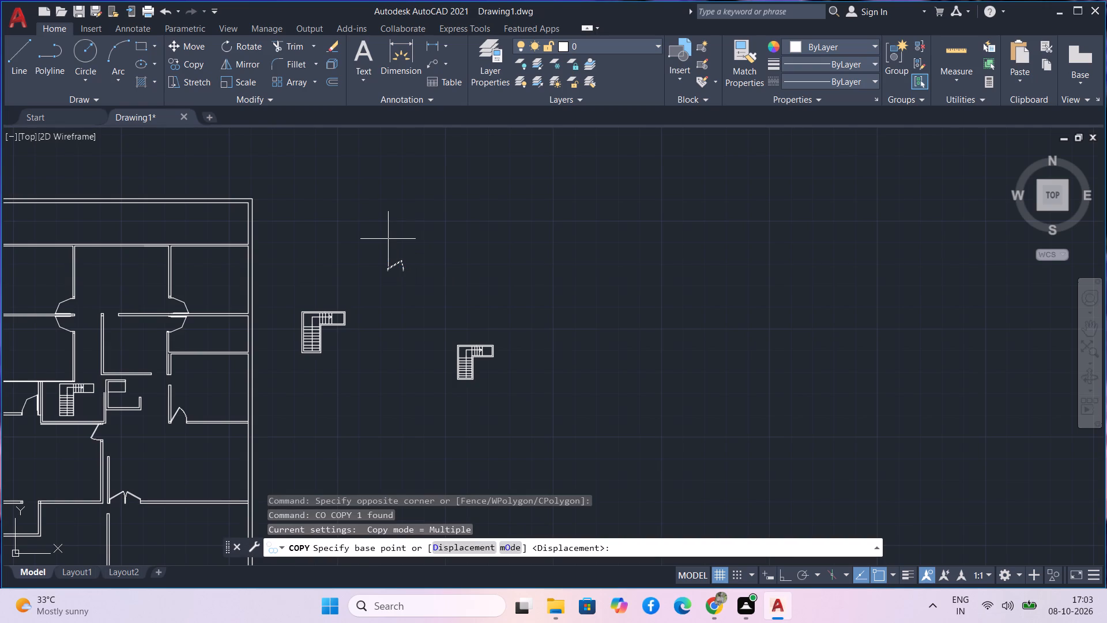
scroll(392, 280, up, 3)
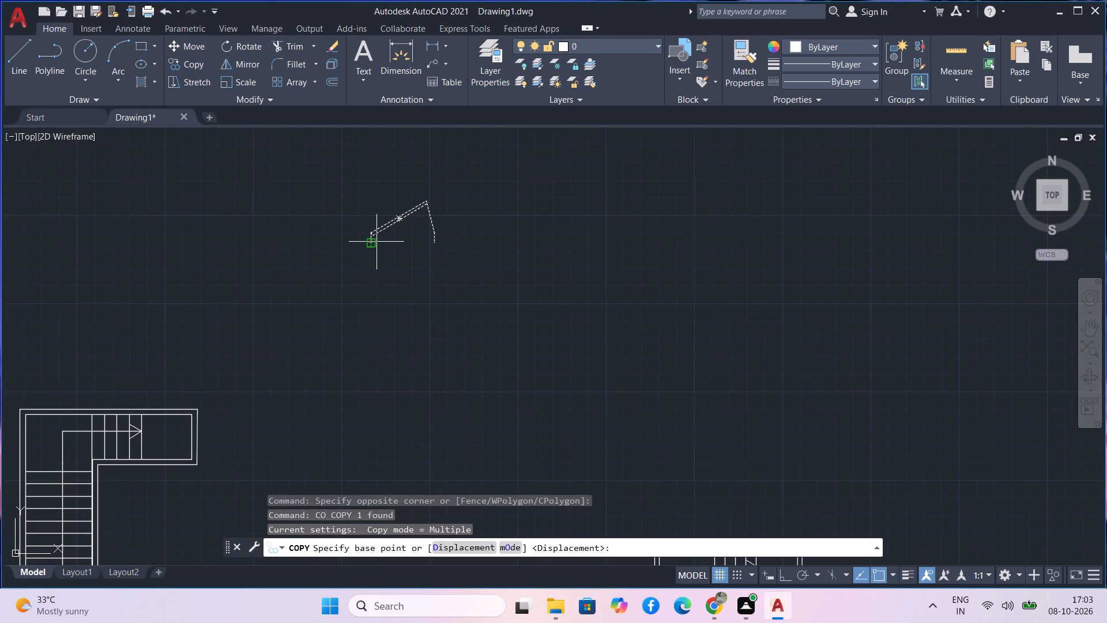
click(376, 244)
click(192, 254)
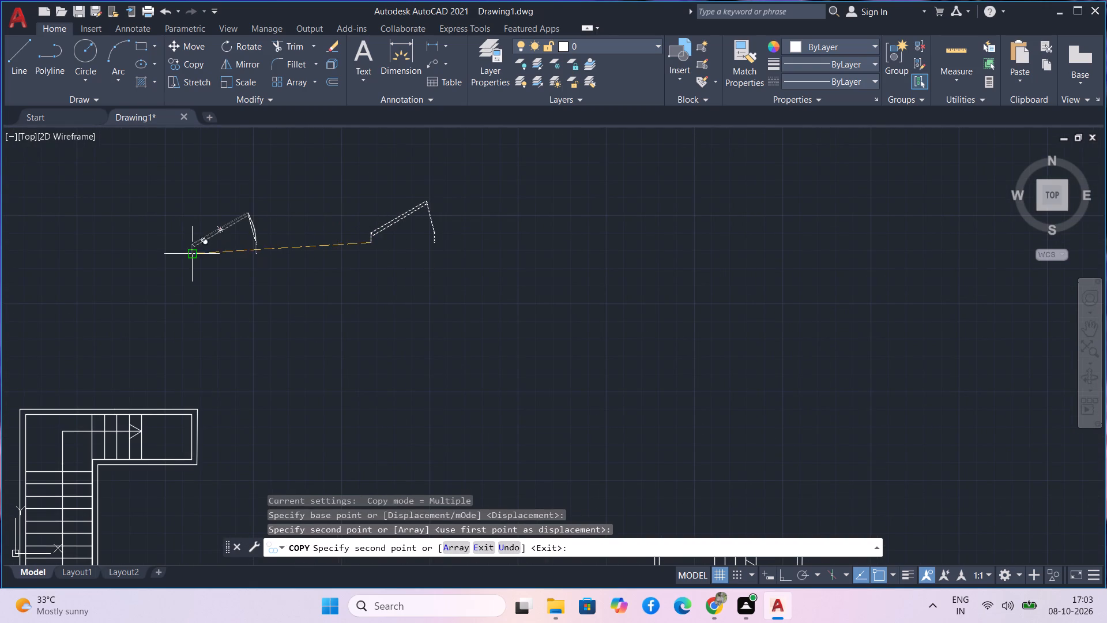
key(Escape)
Rotate the new door copy freehand about its left jamb's lower end until its leaf points left and slightly downward.
drag(250, 309, 201, 212)
click(195, 200)
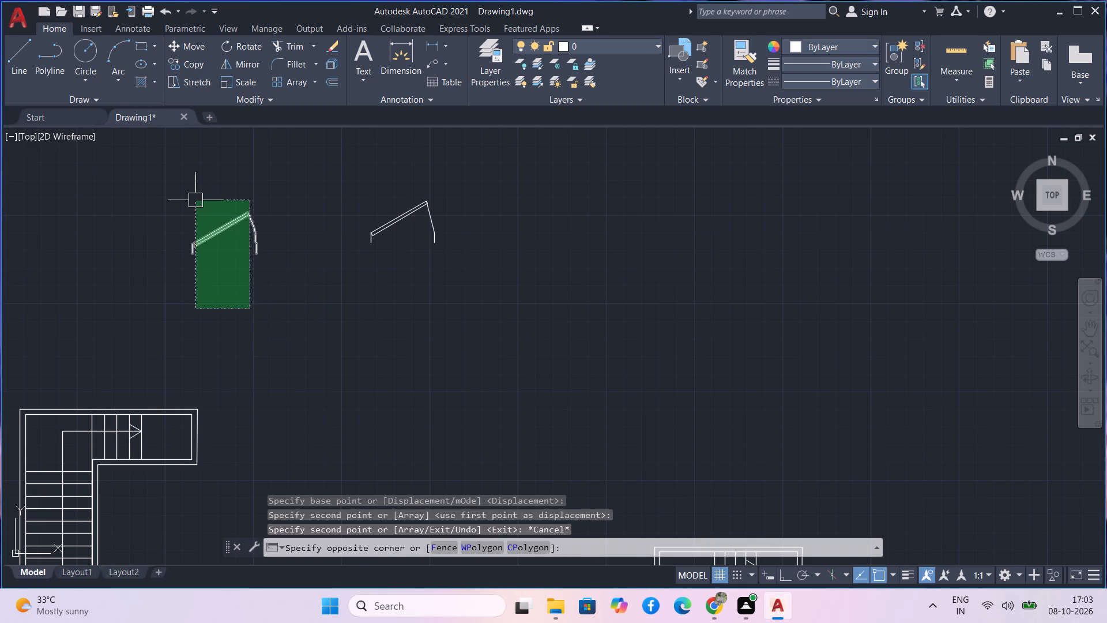
text(ro)
key(space)
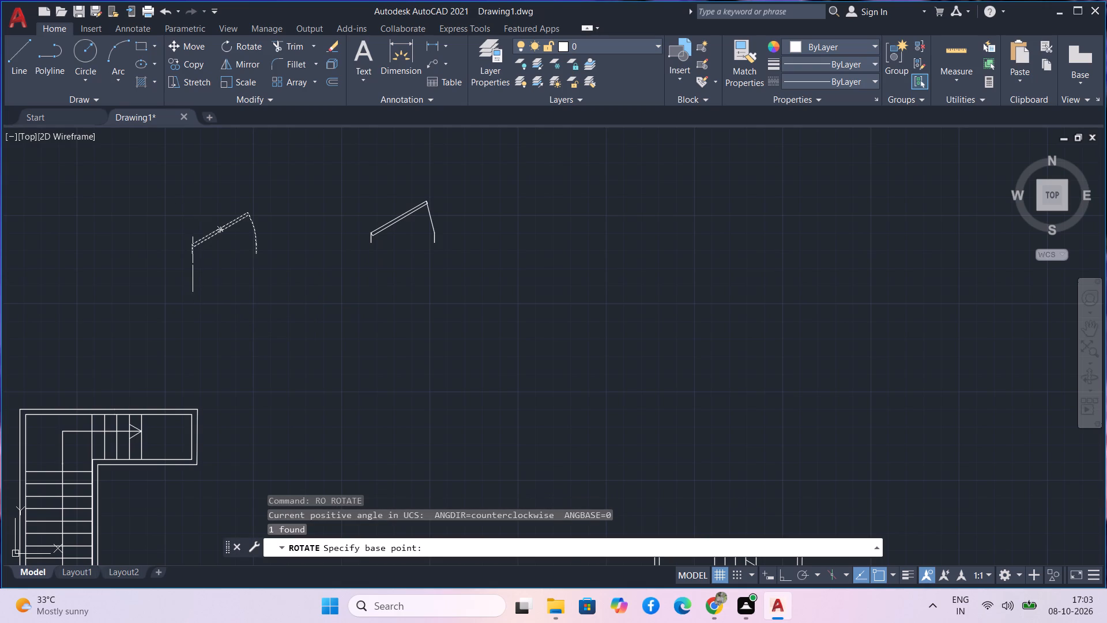
scroll(193, 264, up, 4)
click(190, 224)
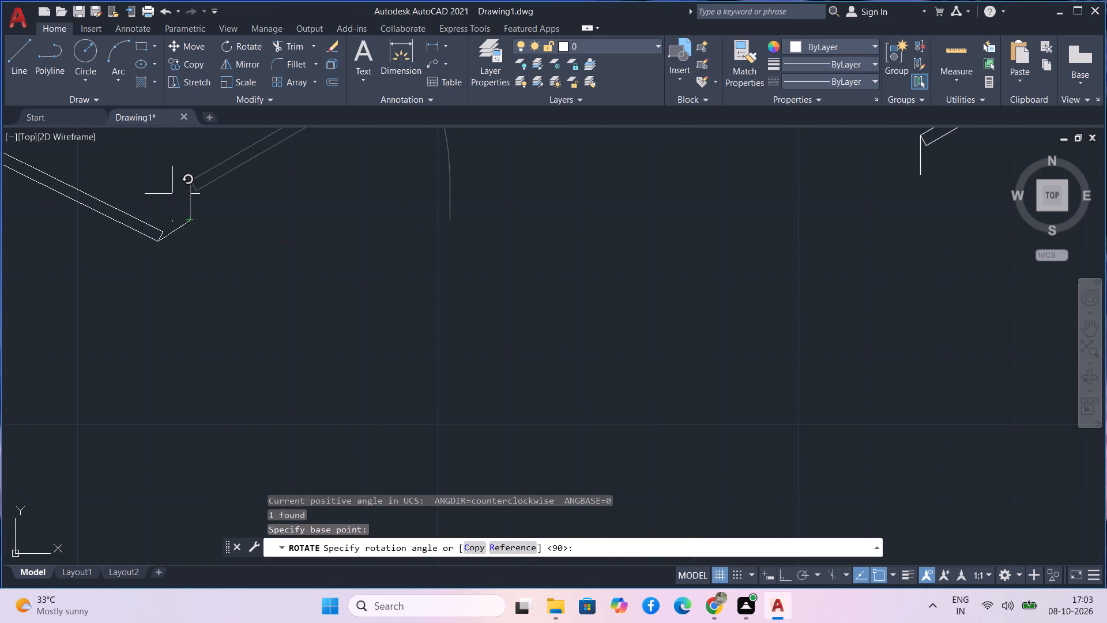
middle_drag(177, 187, 202, 247)
scroll(202, 247, down, 3)
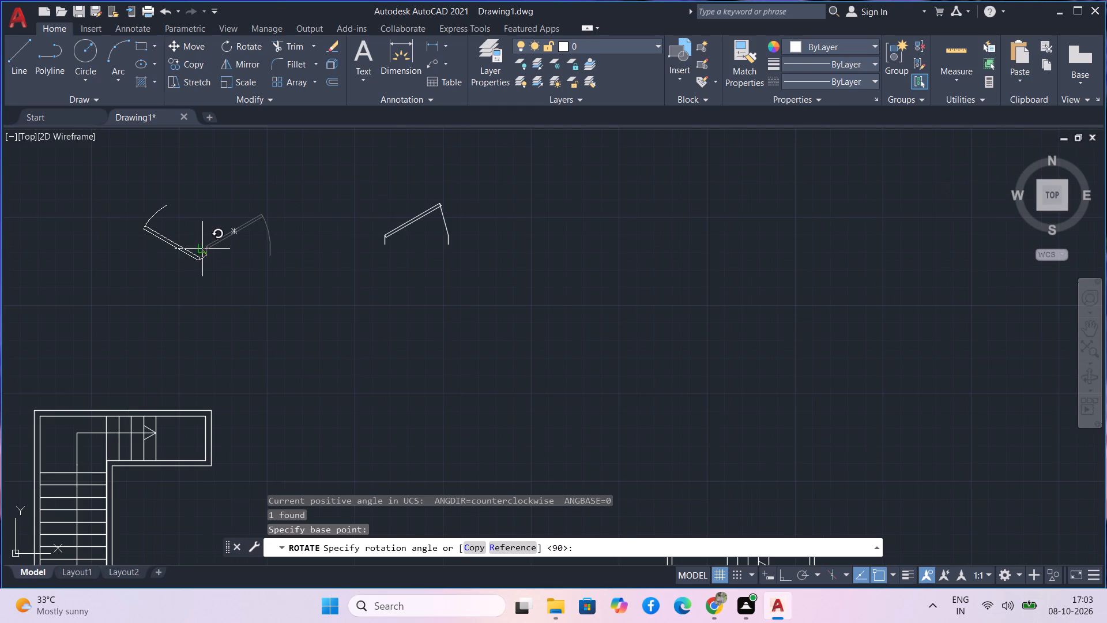
click(157, 239)
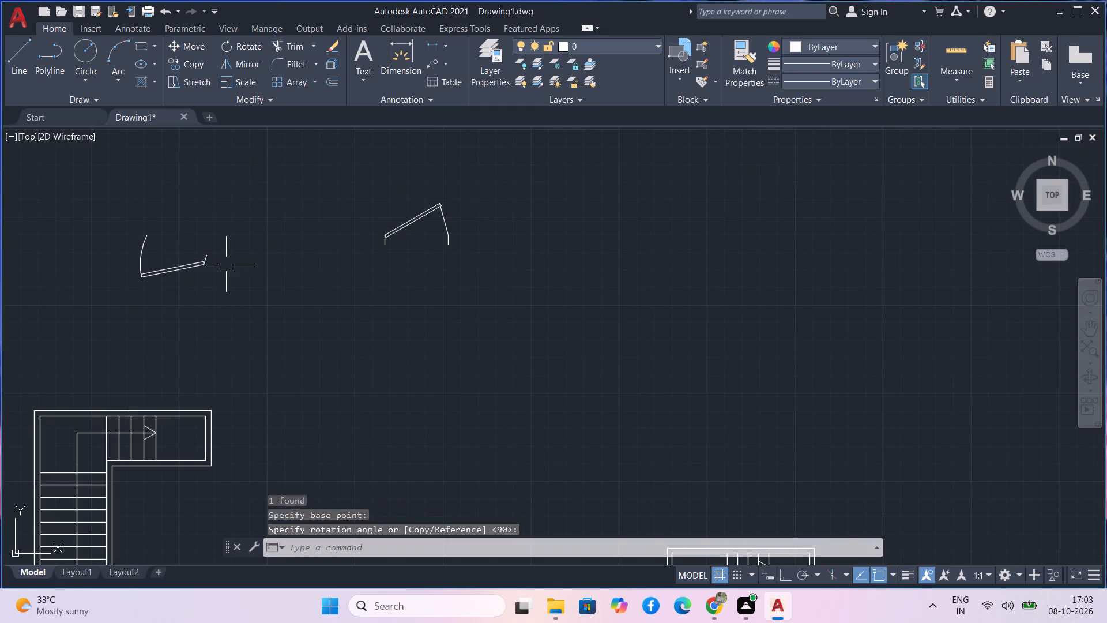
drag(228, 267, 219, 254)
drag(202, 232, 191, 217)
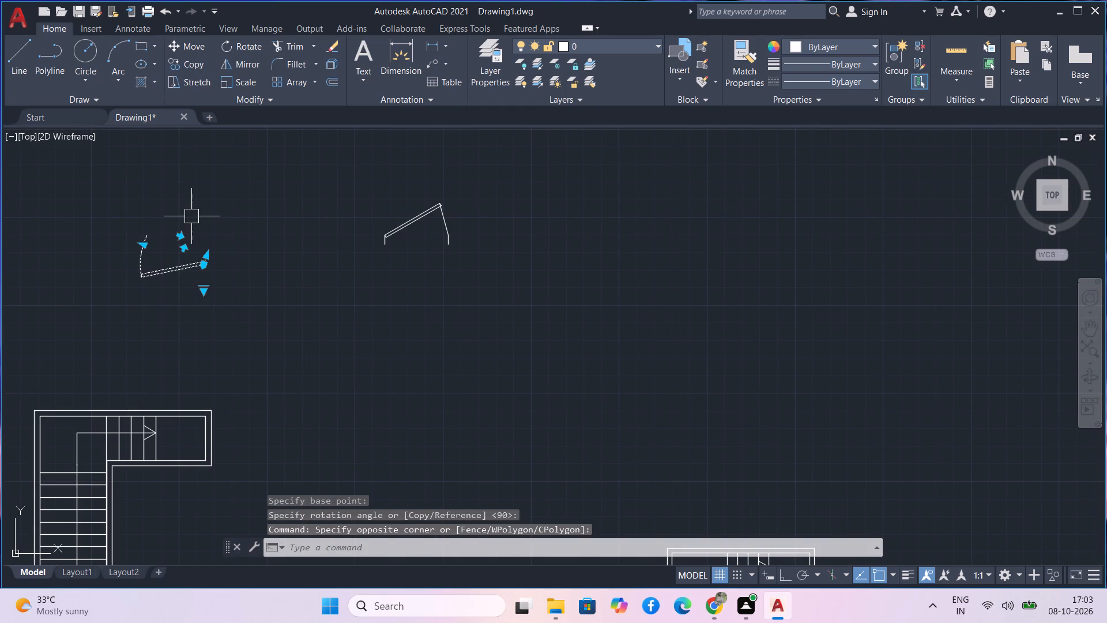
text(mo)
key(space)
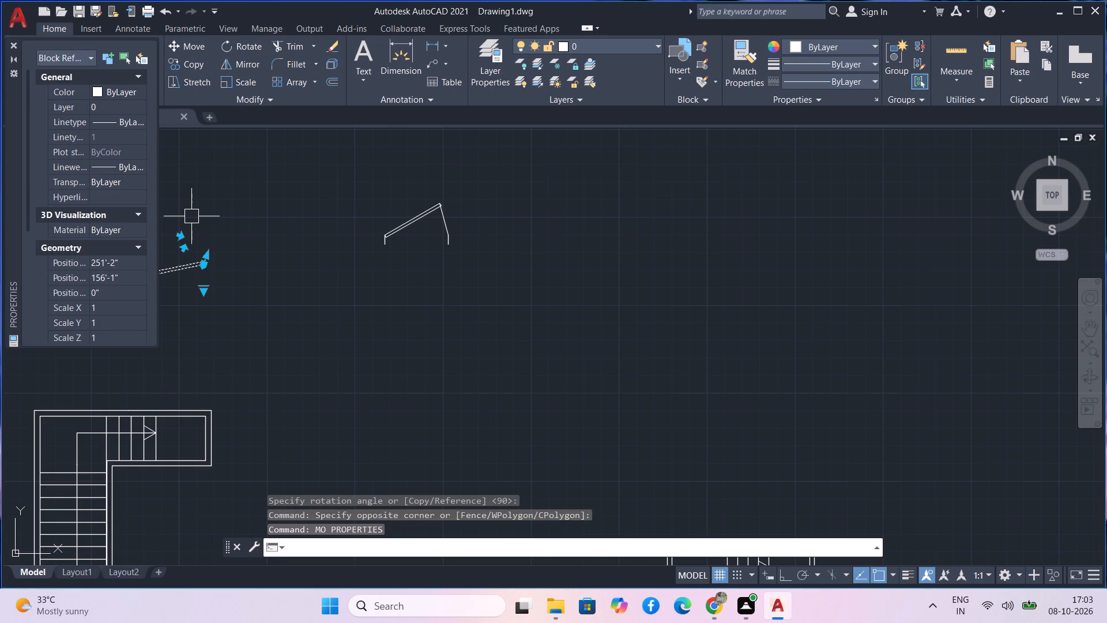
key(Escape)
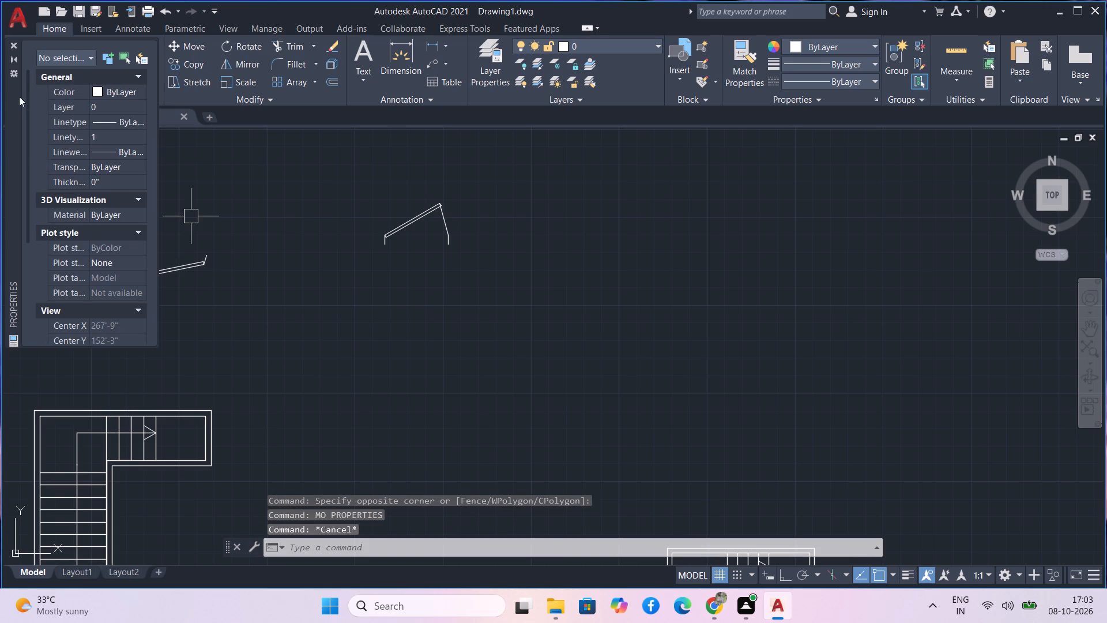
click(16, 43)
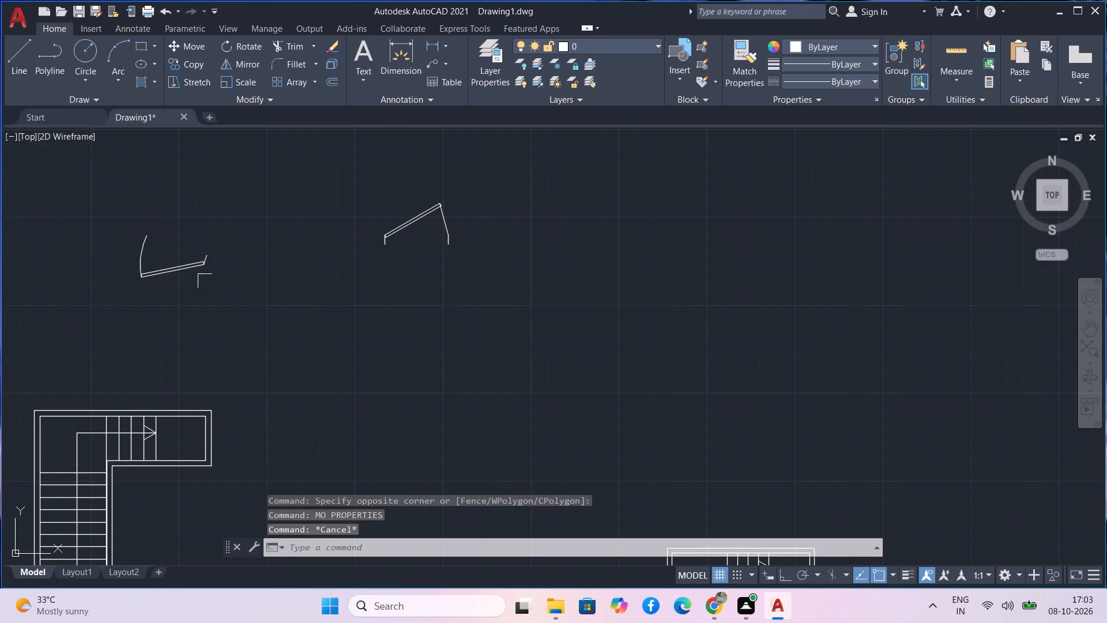
Move the rotated door by its right jamb's upper end to the lower corner of the wall end right of the lower-left room's opening.
drag(217, 295, 191, 258)
click(186, 250)
text(m)
key(space)
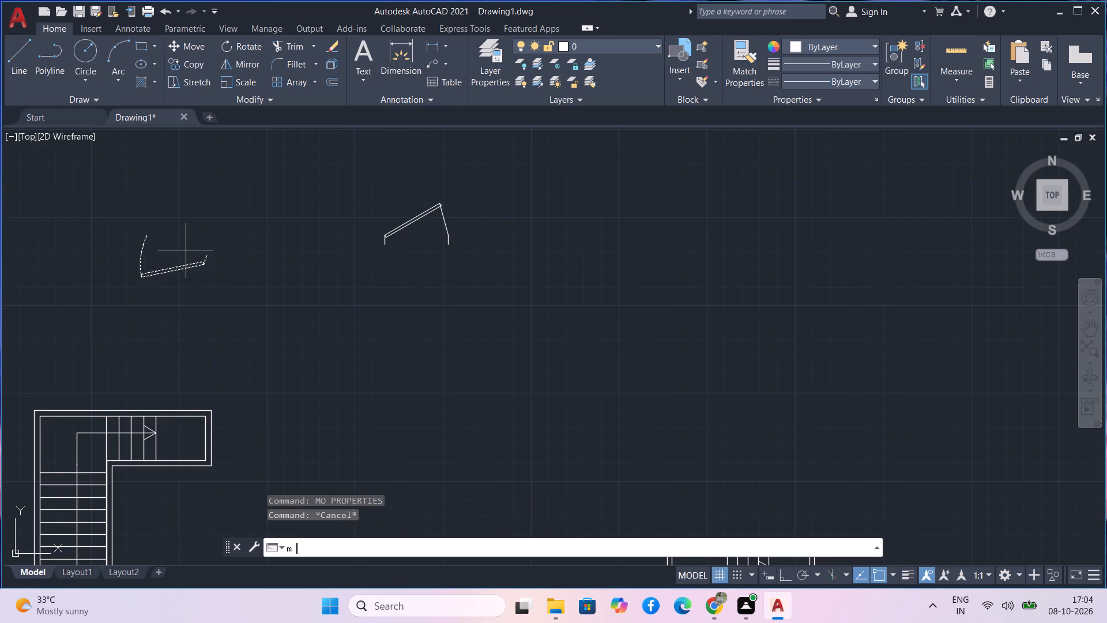
scroll(211, 257, up, 3)
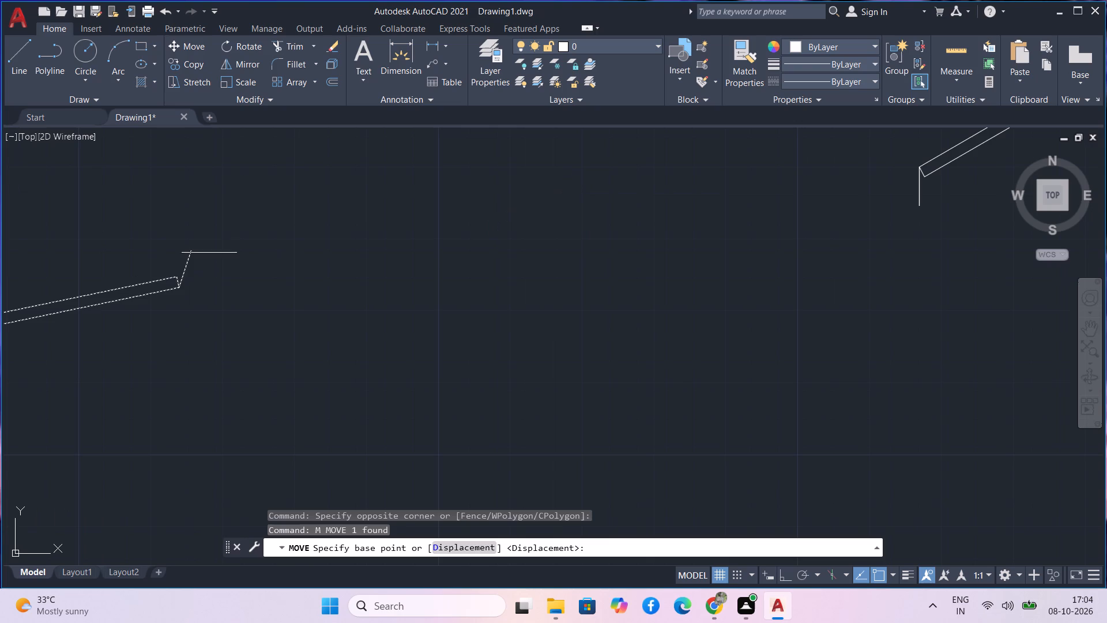
click(195, 250)
scroll(195, 251, down, 4)
scroll(209, 299, down, 5)
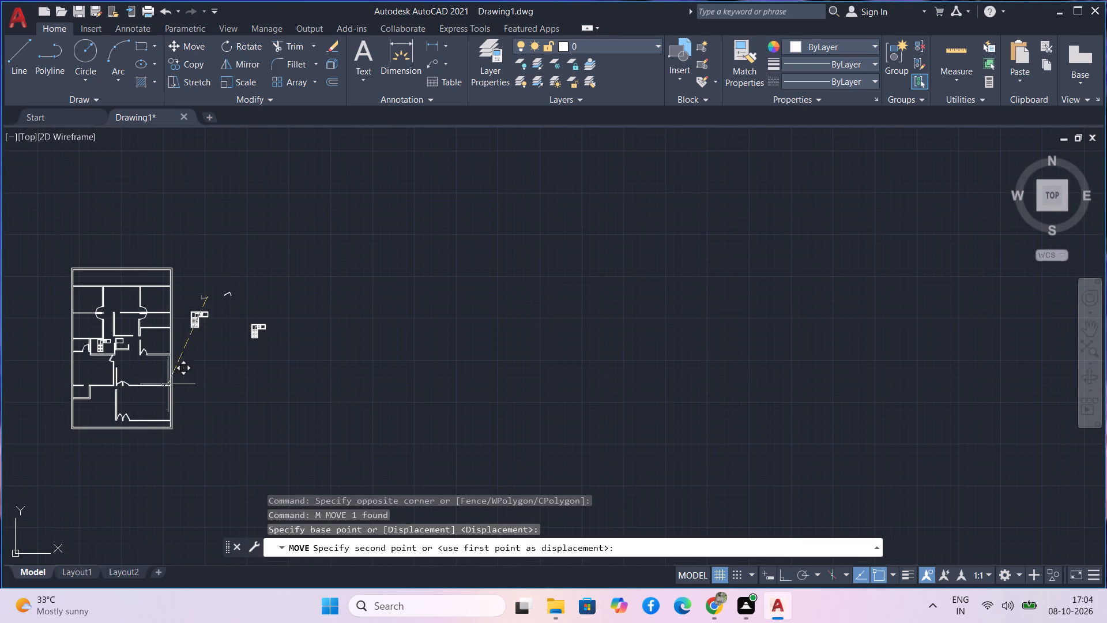
scroll(97, 398, up, 4)
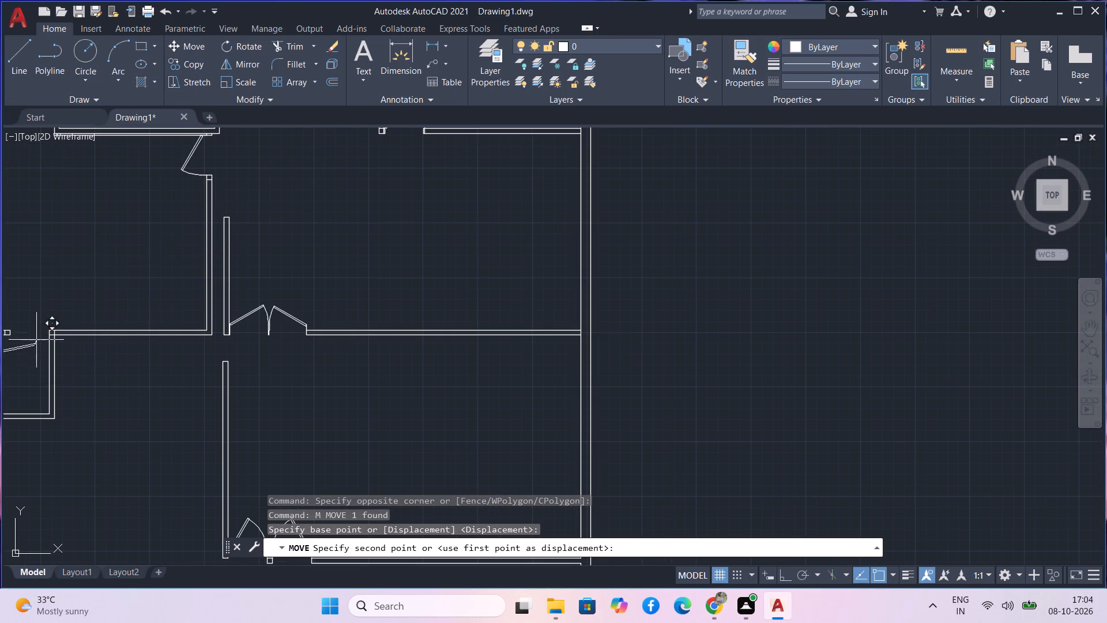
scroll(45, 349, up, 2)
middle_drag(53, 346, 268, 278)
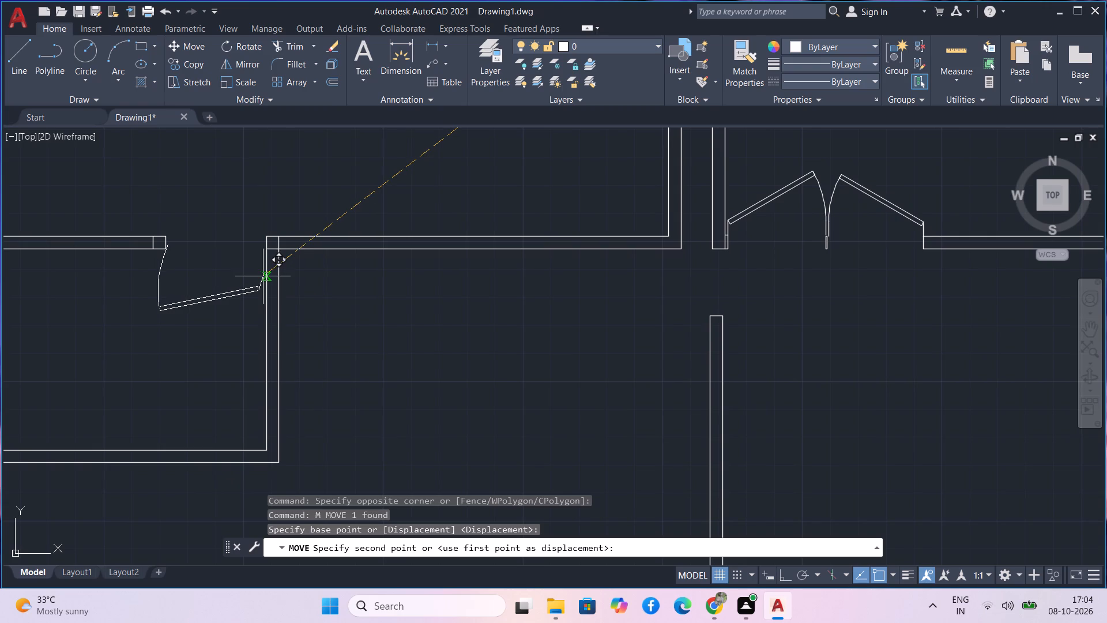
scroll(262, 267, up, 1)
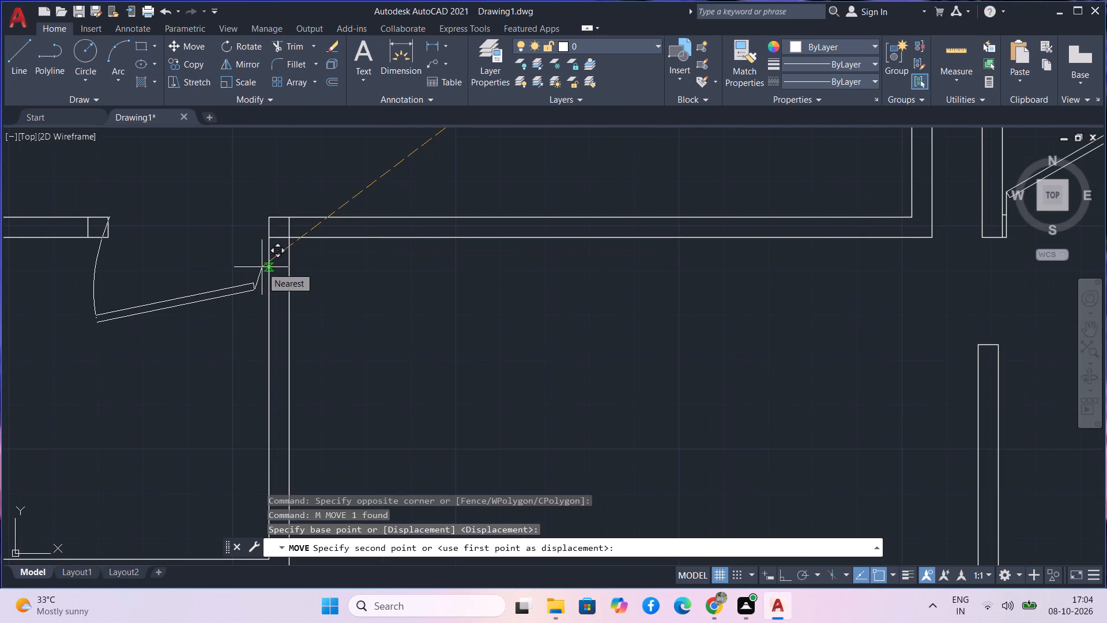
scroll(262, 267, up, 1)
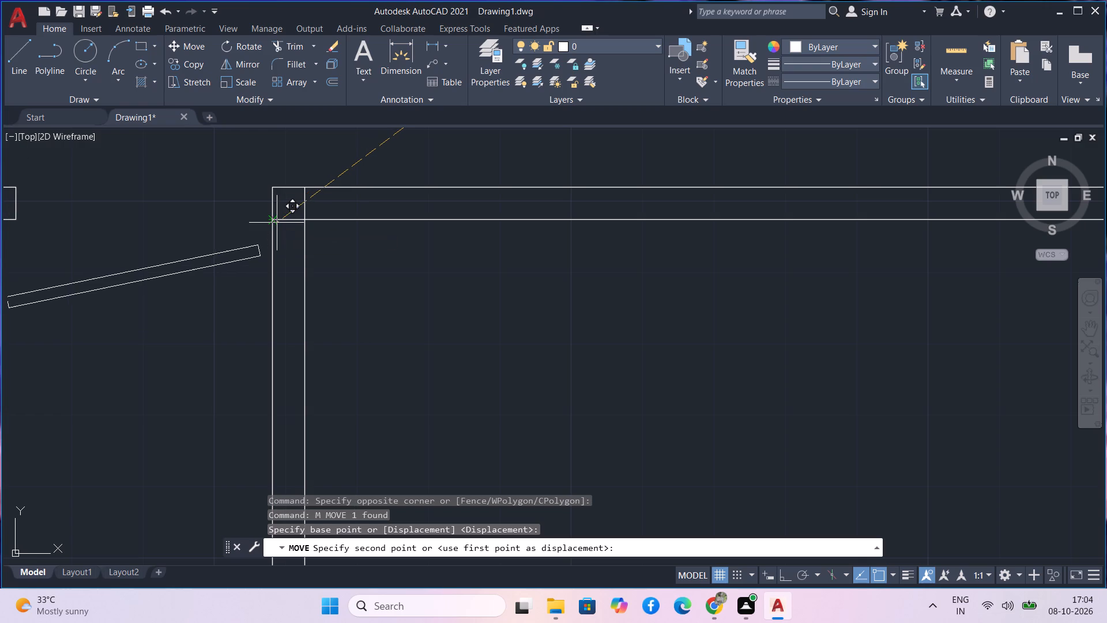
click(272, 224)
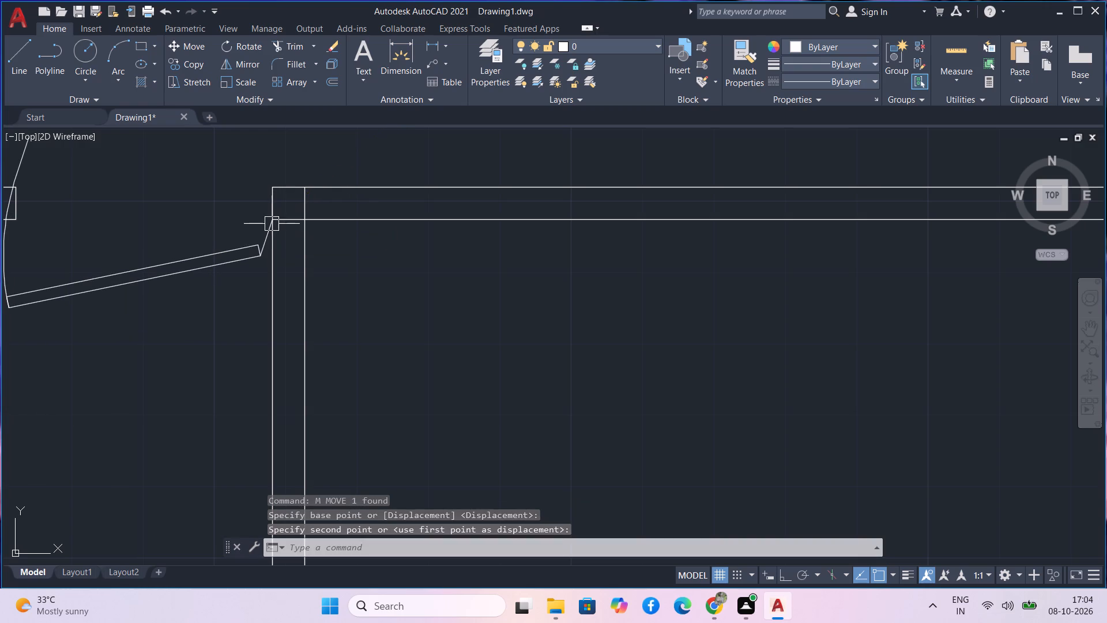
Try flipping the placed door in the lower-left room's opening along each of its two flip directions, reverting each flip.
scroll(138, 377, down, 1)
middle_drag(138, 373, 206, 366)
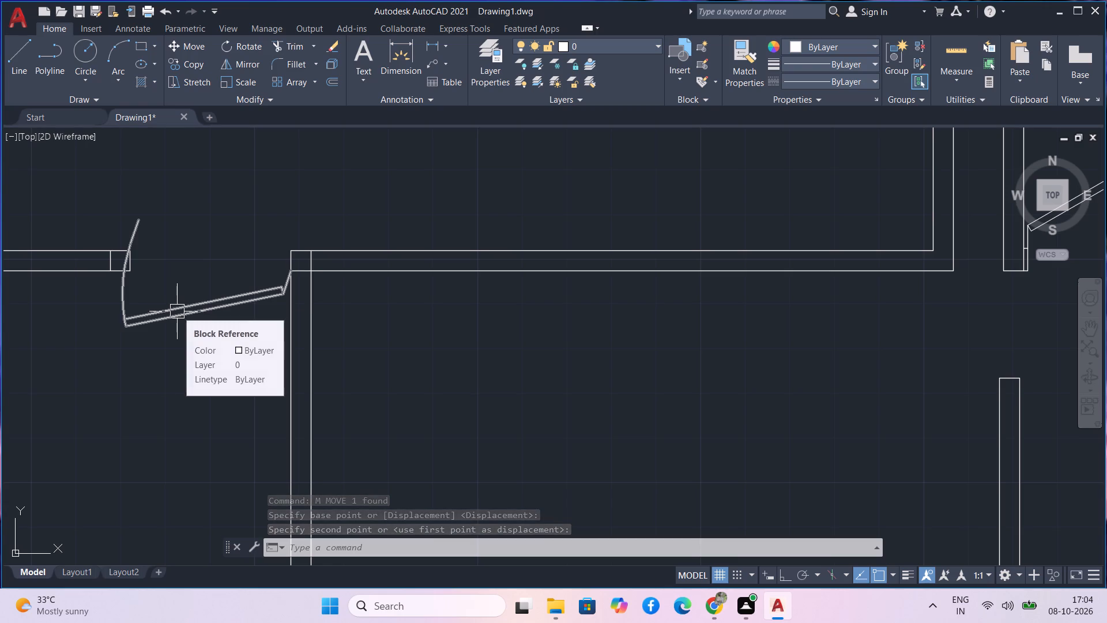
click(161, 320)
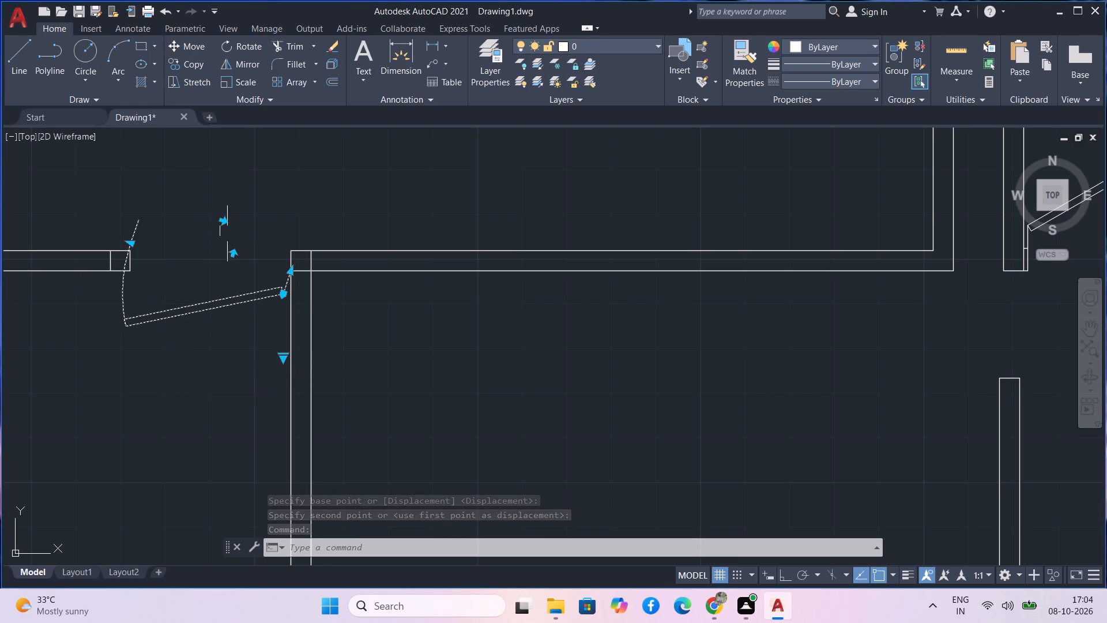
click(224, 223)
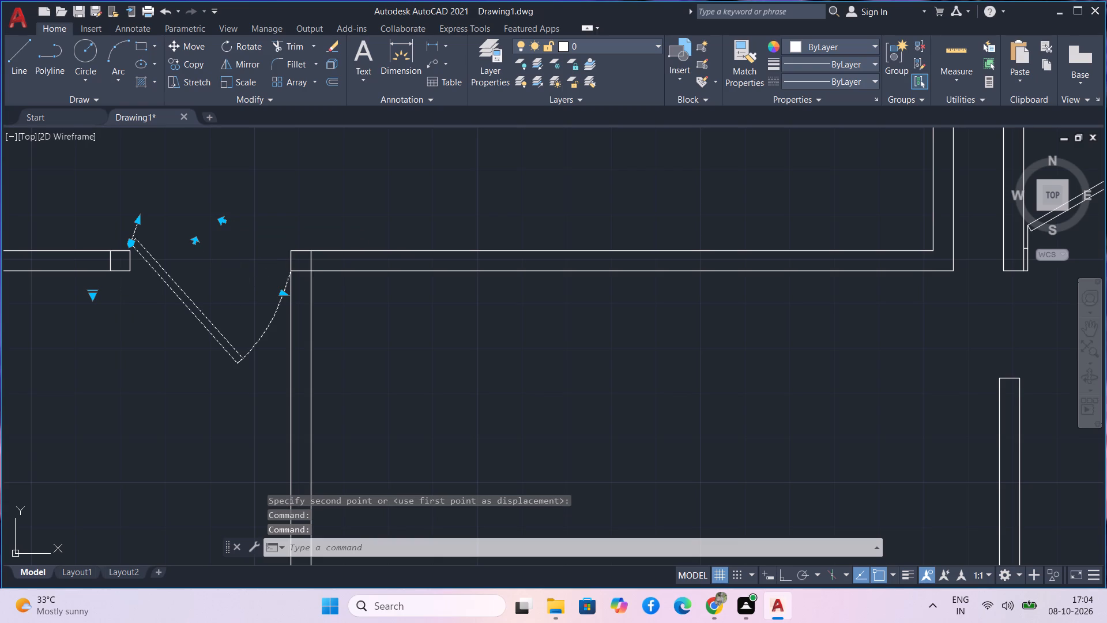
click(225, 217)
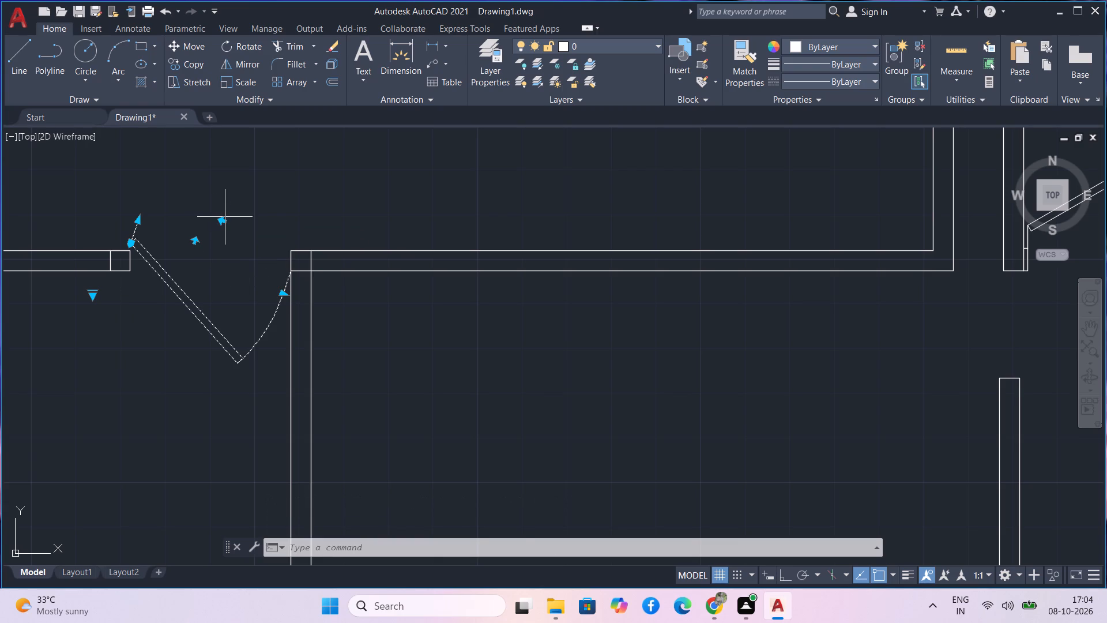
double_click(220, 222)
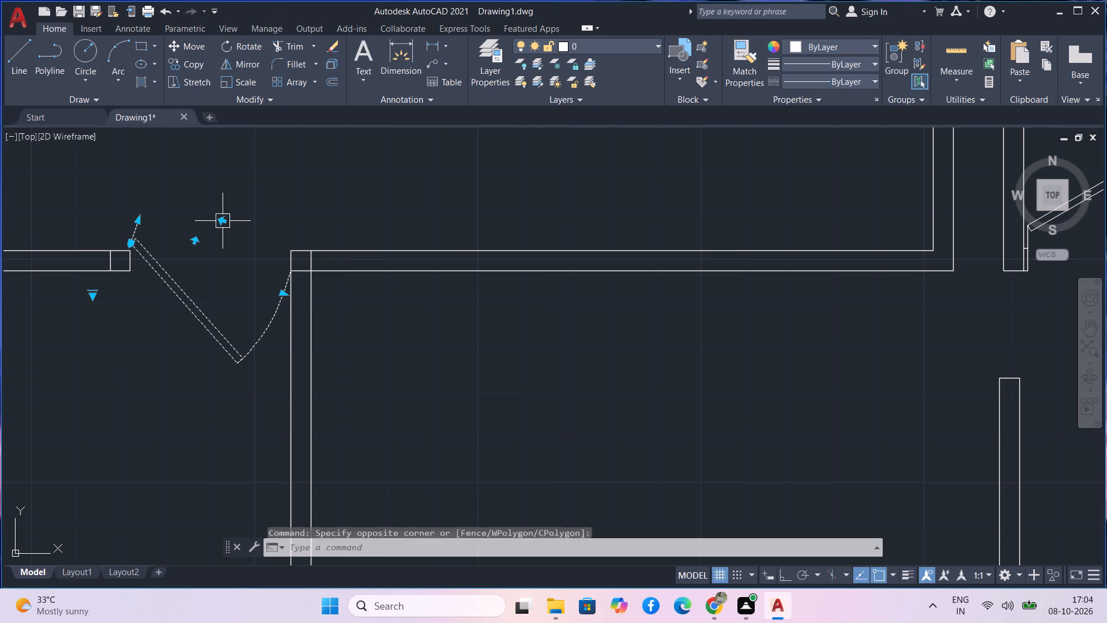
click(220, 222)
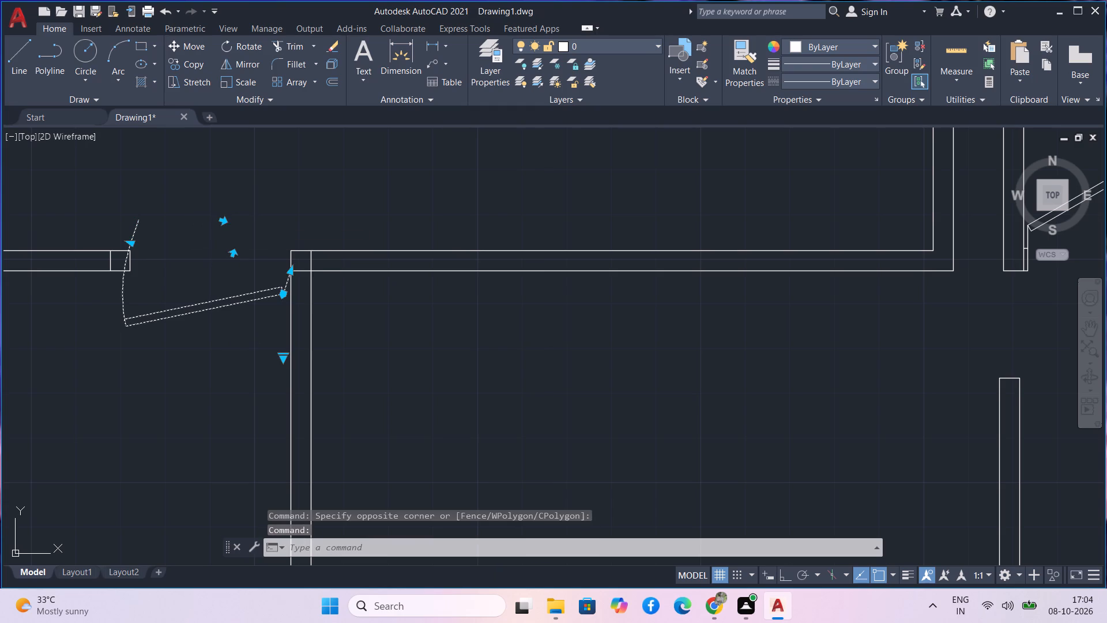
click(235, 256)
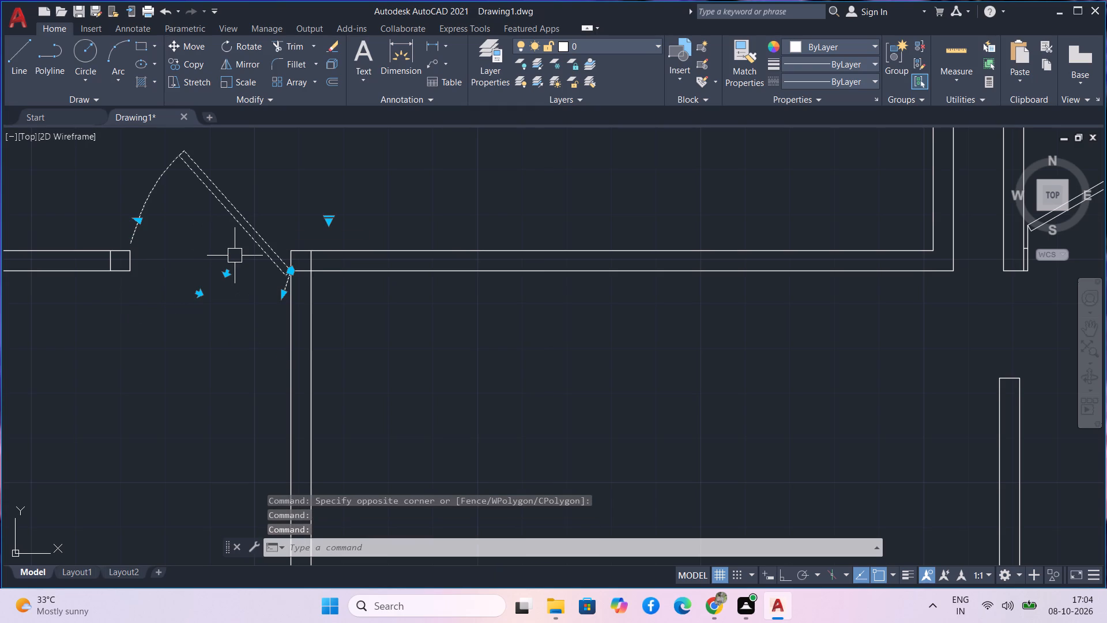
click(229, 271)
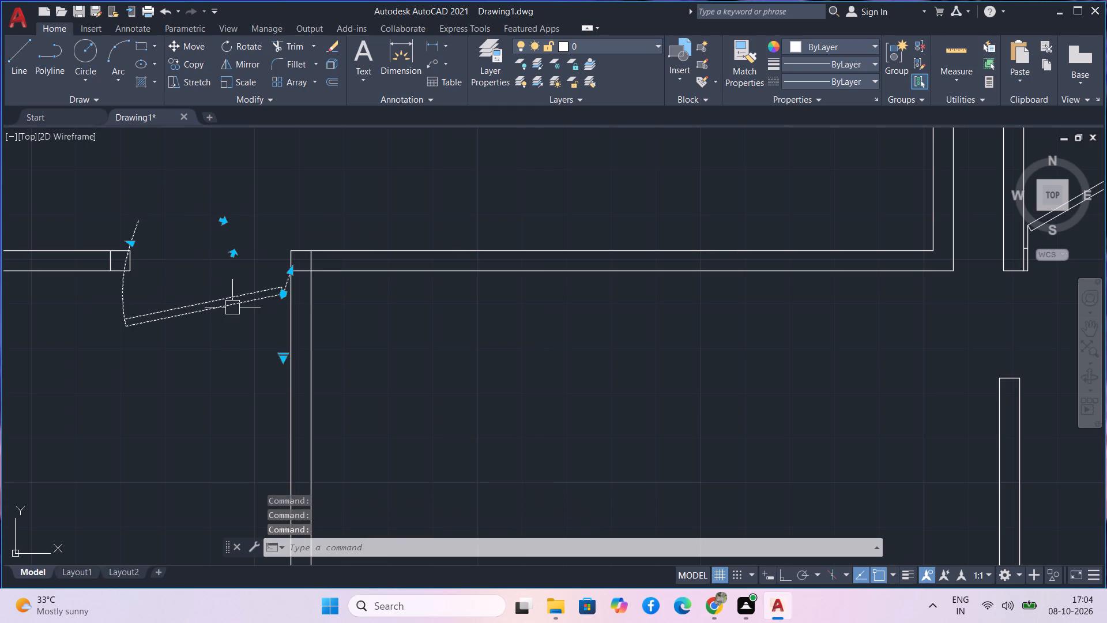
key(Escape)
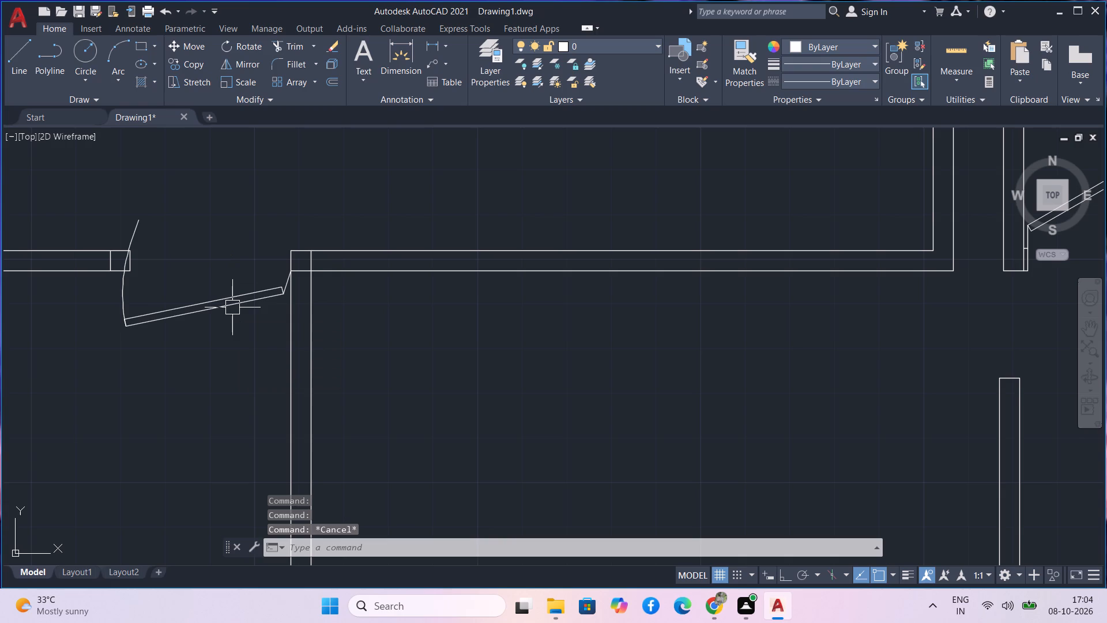
Select the placed door in the lower-left room's opening.
click(224, 303)
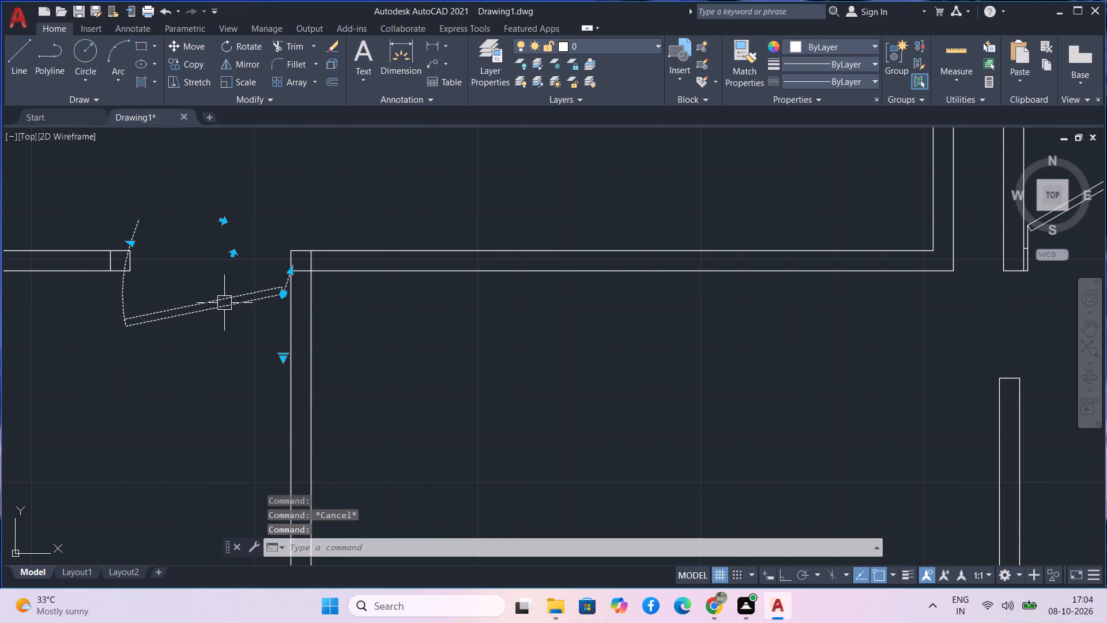
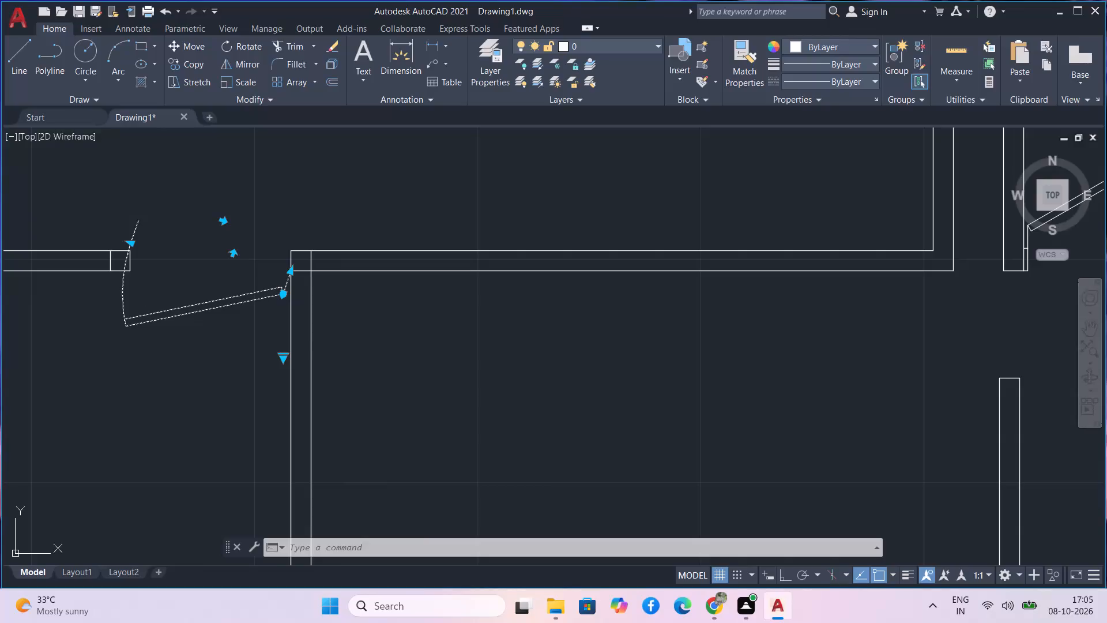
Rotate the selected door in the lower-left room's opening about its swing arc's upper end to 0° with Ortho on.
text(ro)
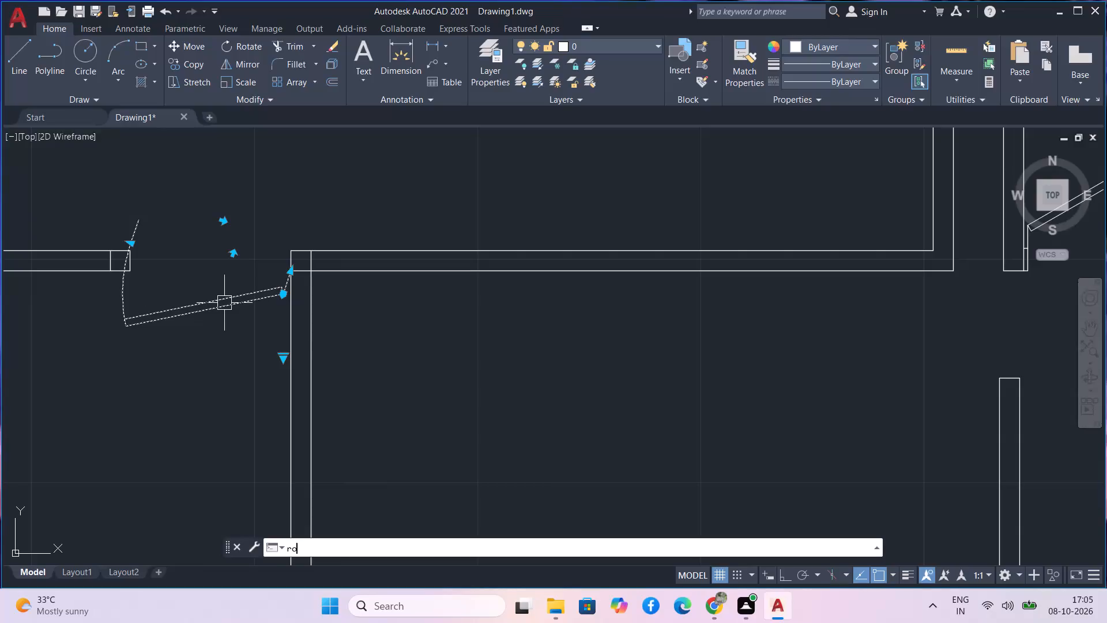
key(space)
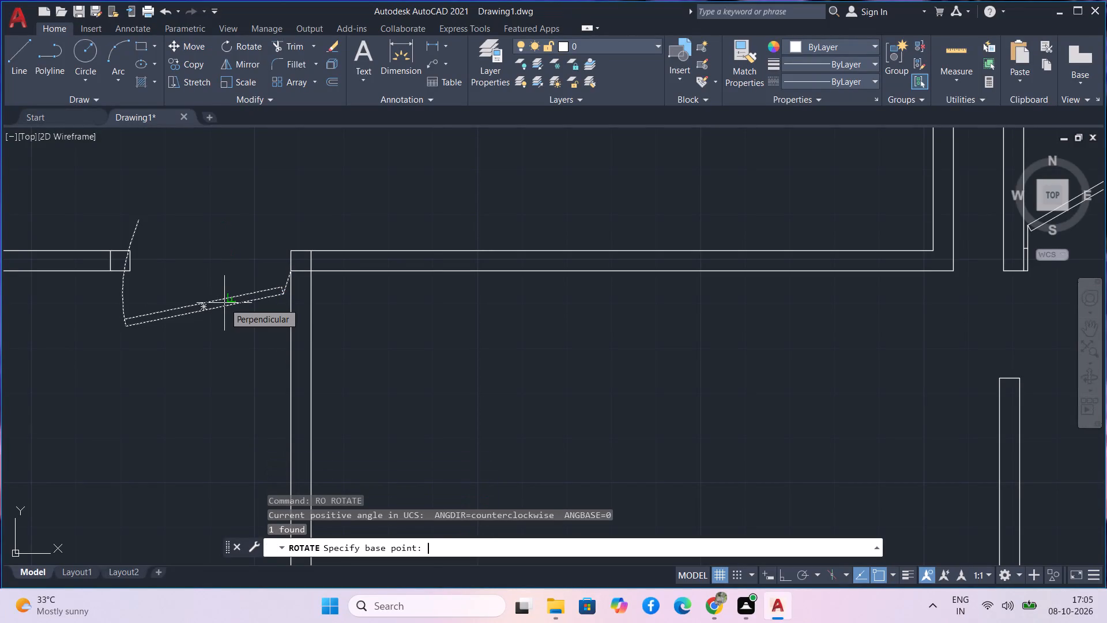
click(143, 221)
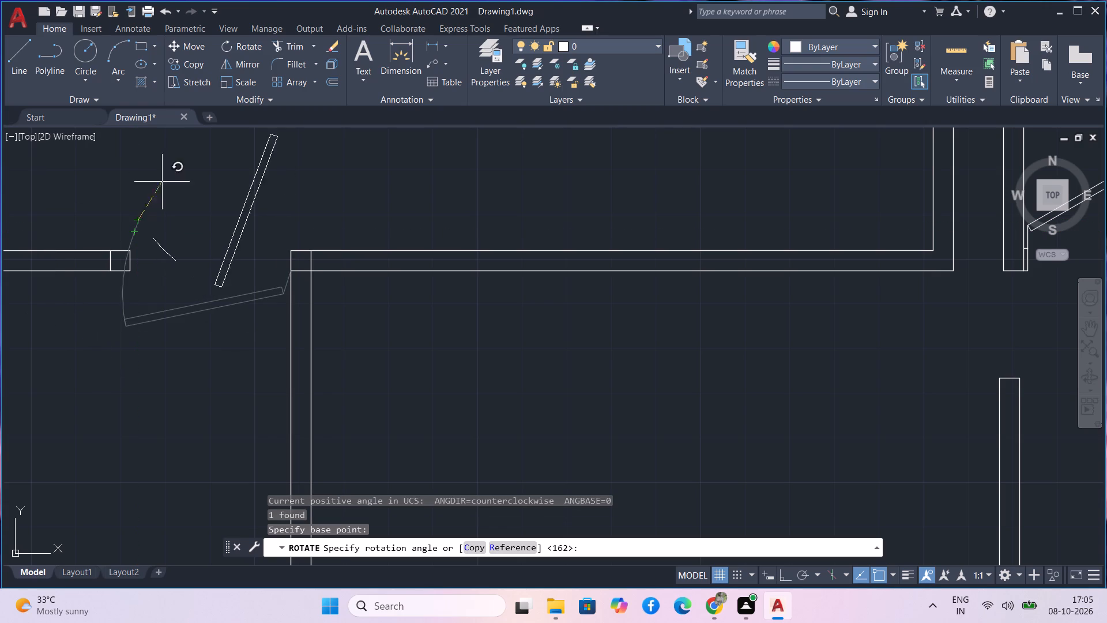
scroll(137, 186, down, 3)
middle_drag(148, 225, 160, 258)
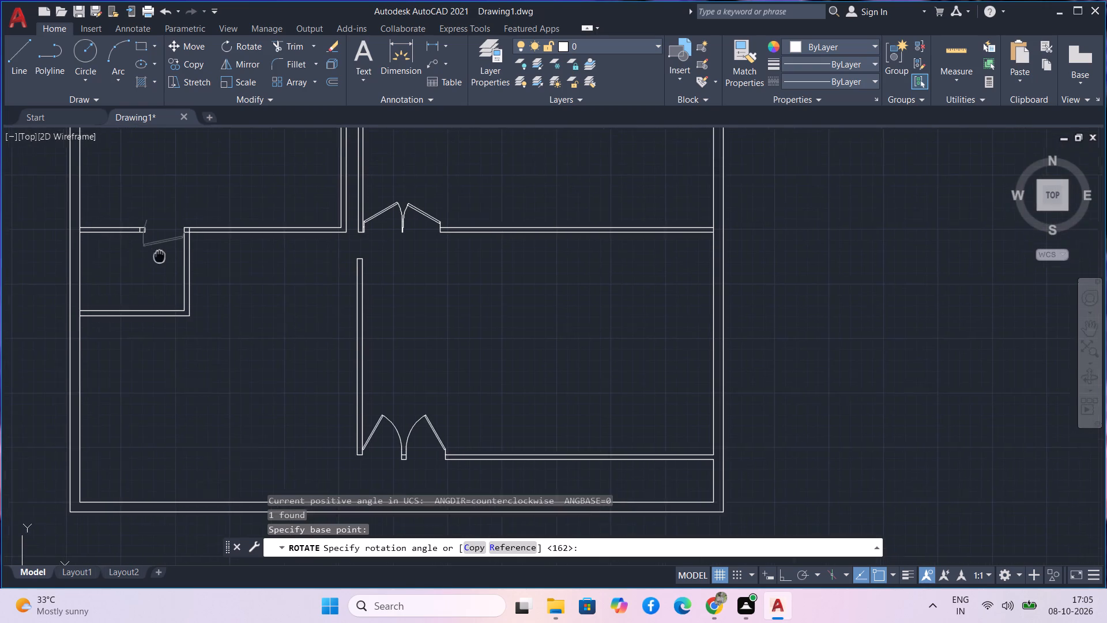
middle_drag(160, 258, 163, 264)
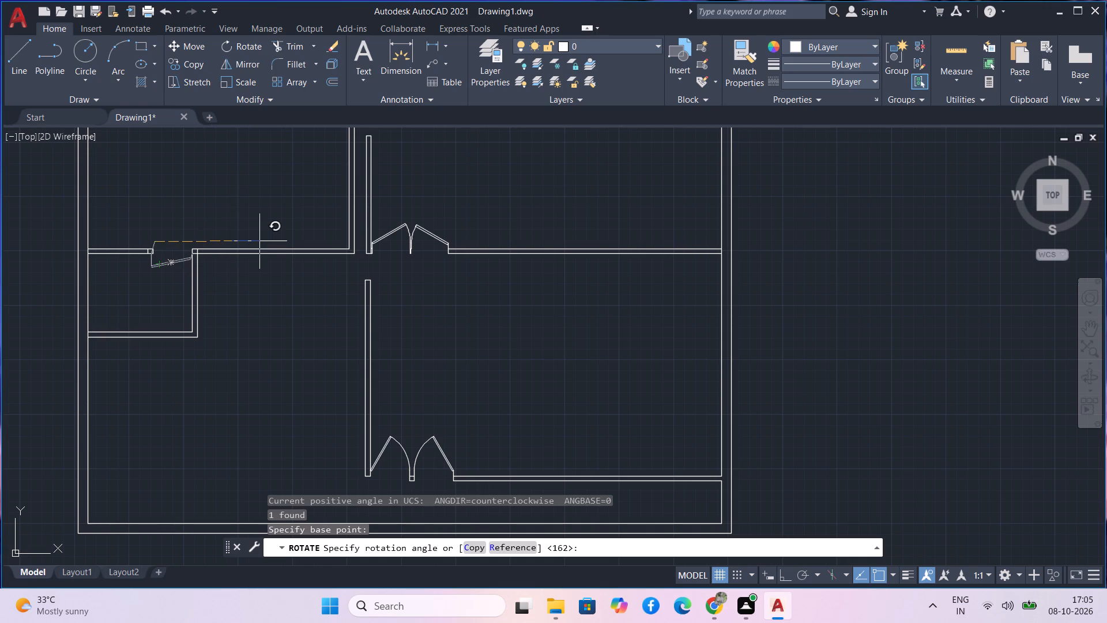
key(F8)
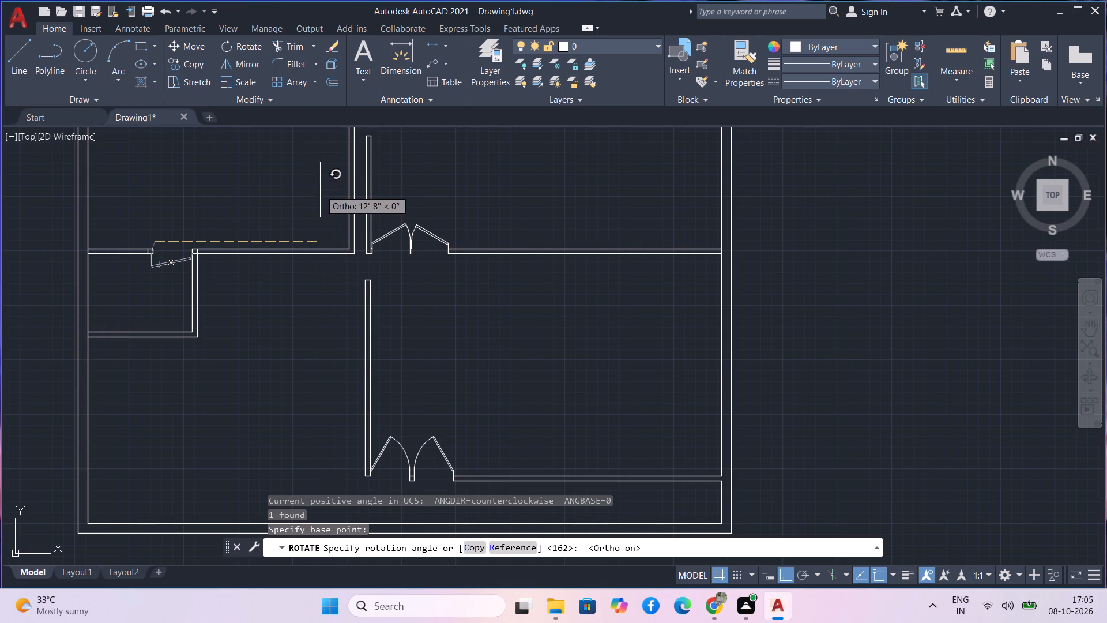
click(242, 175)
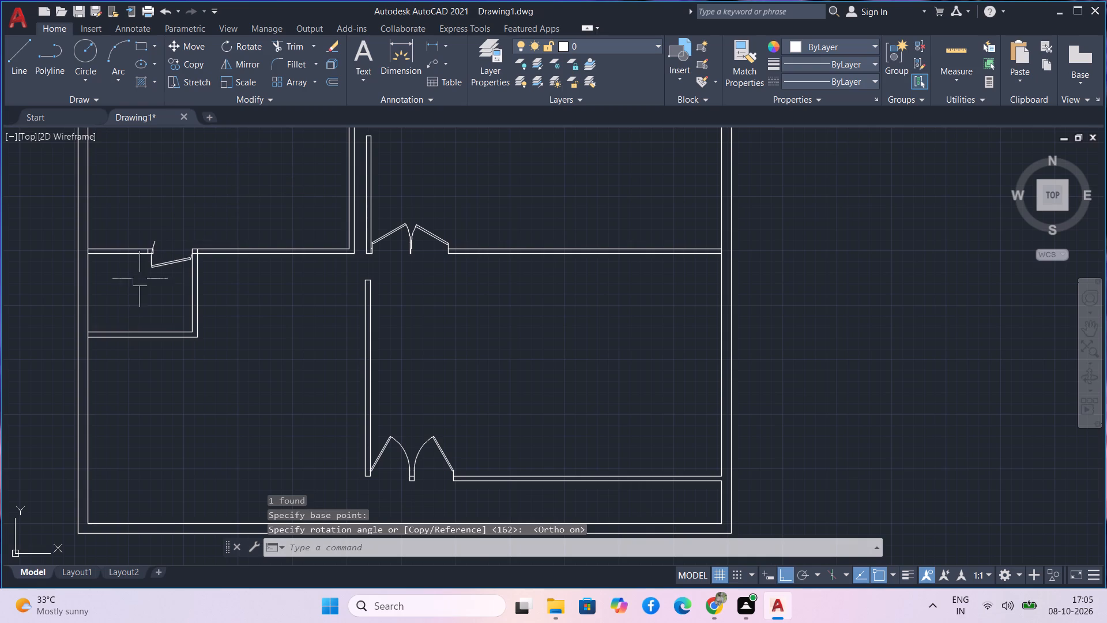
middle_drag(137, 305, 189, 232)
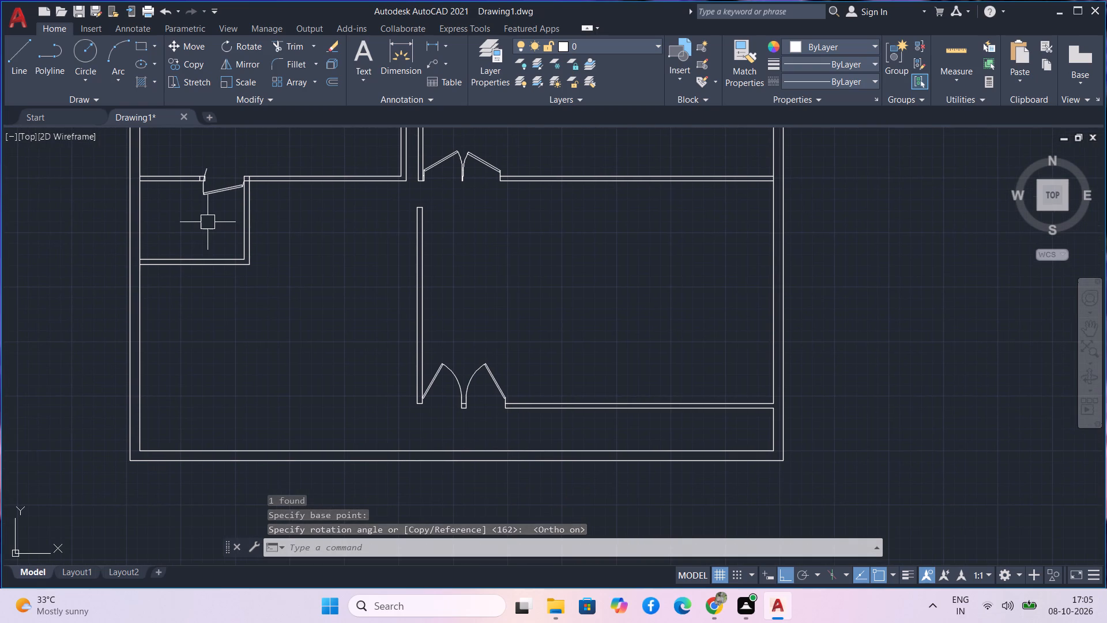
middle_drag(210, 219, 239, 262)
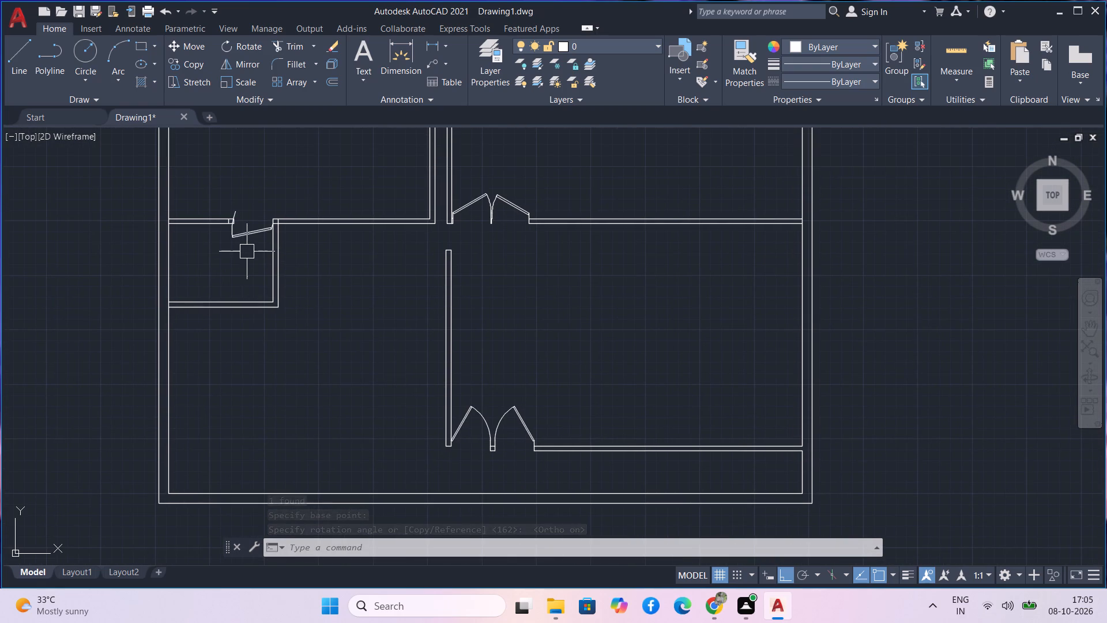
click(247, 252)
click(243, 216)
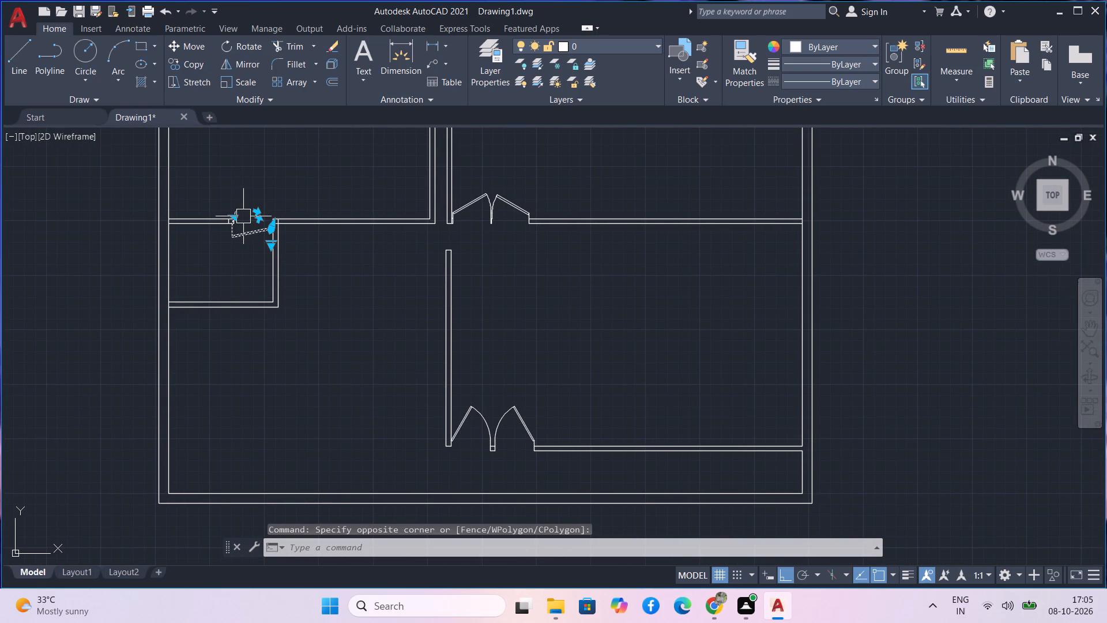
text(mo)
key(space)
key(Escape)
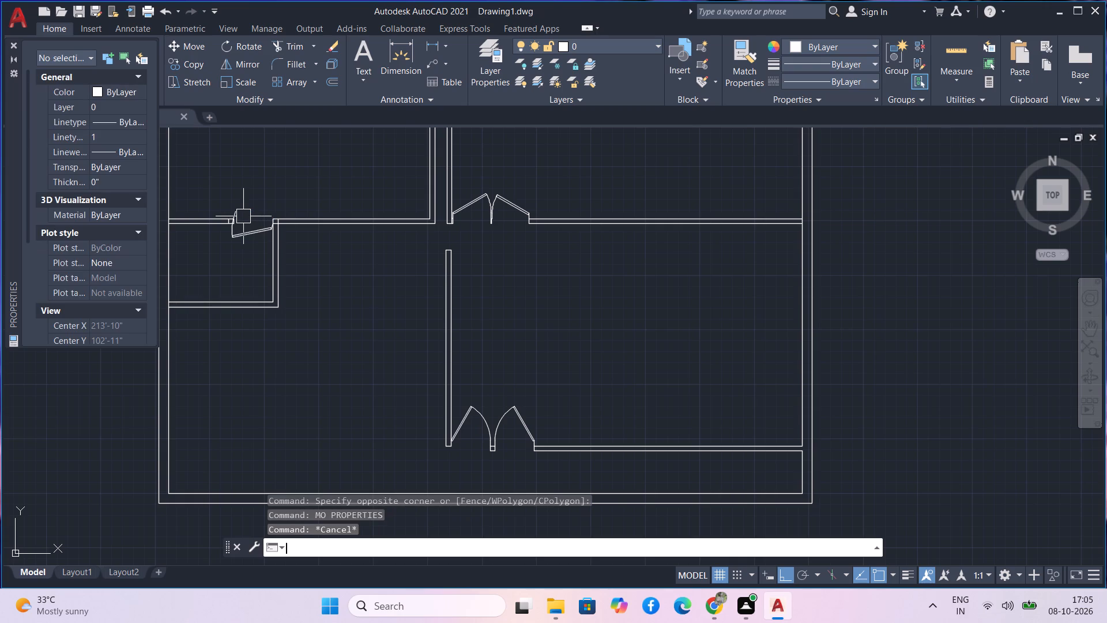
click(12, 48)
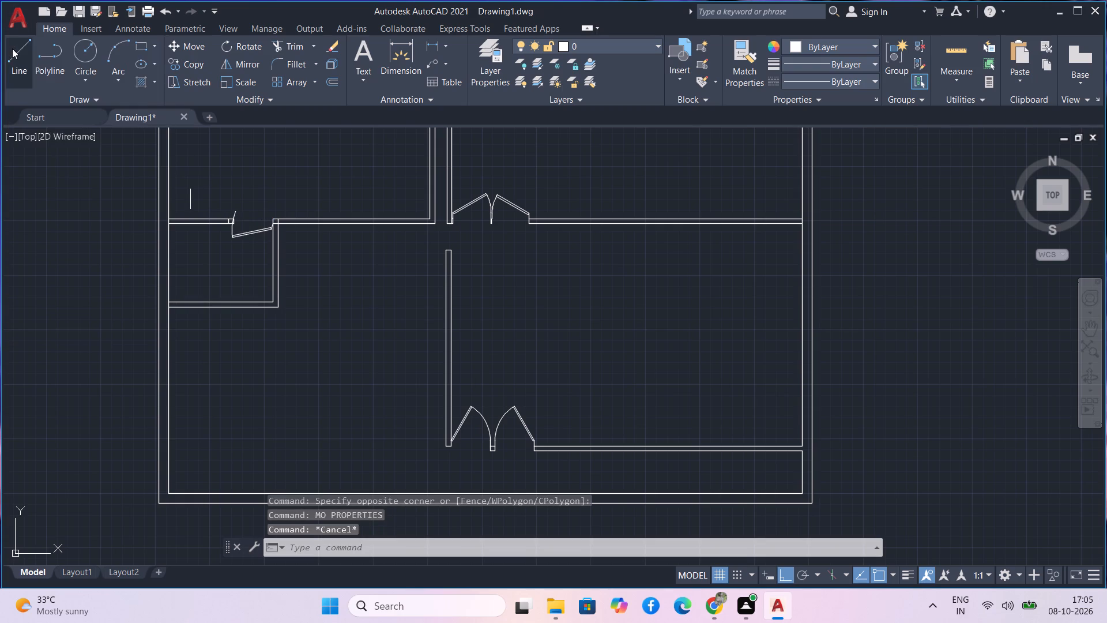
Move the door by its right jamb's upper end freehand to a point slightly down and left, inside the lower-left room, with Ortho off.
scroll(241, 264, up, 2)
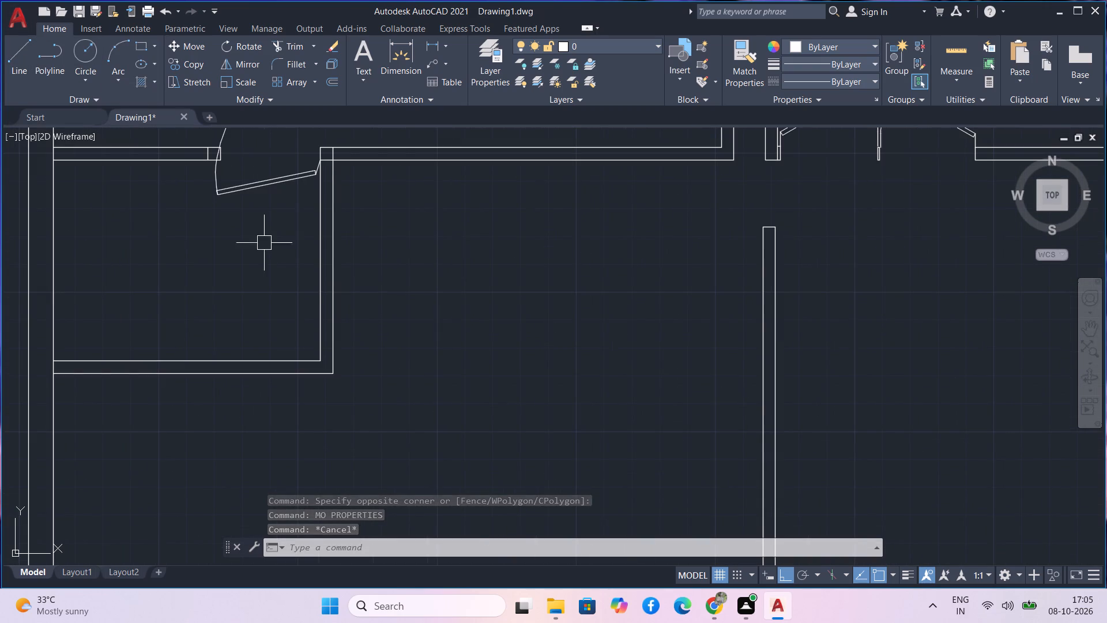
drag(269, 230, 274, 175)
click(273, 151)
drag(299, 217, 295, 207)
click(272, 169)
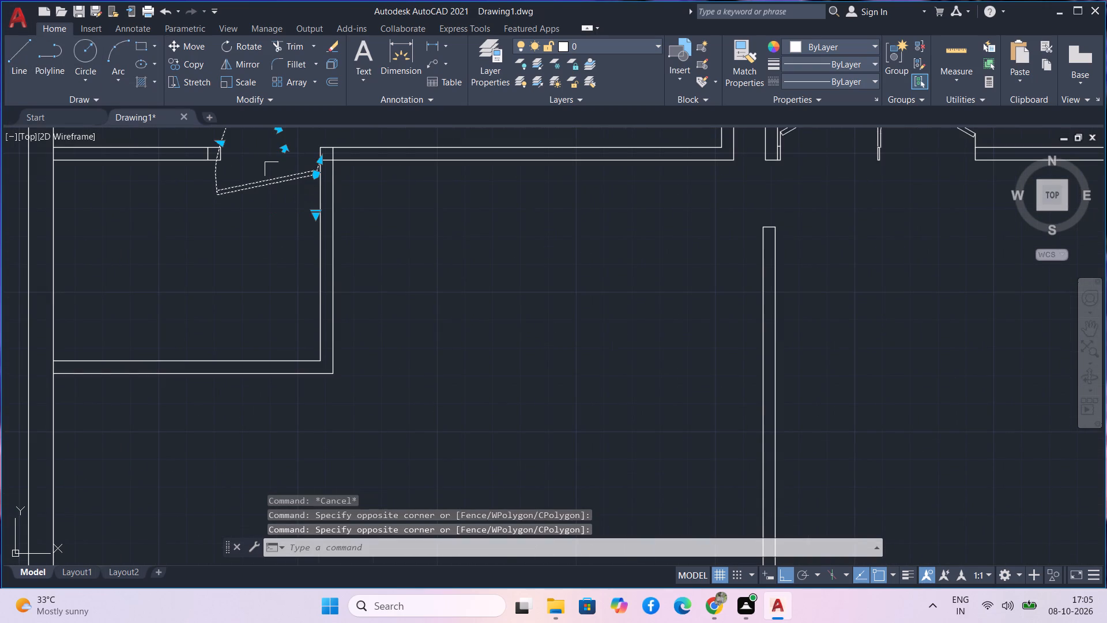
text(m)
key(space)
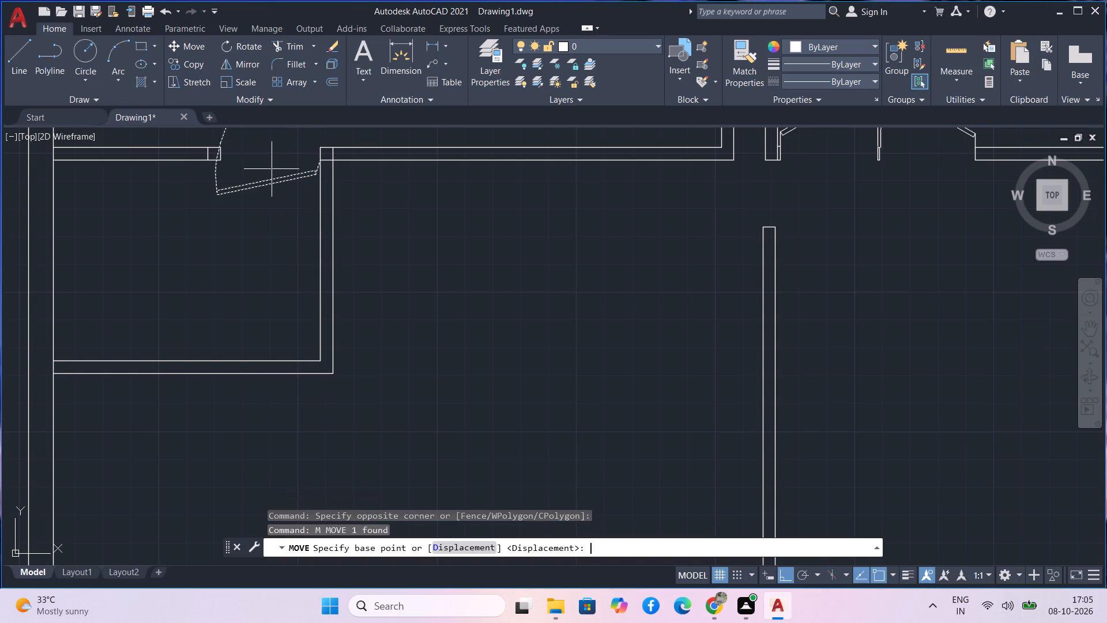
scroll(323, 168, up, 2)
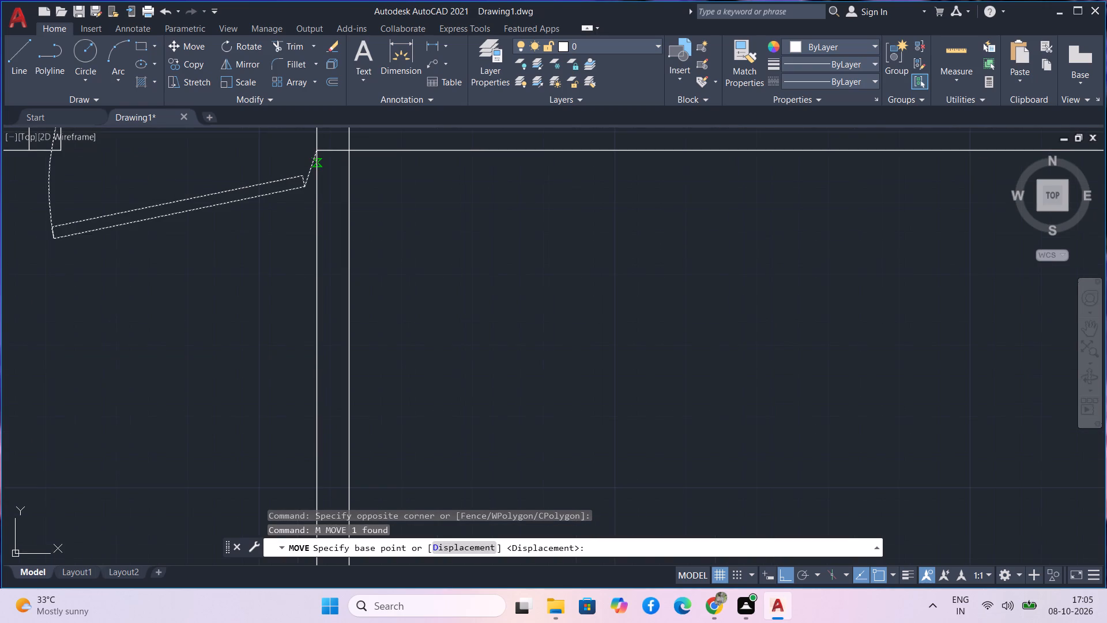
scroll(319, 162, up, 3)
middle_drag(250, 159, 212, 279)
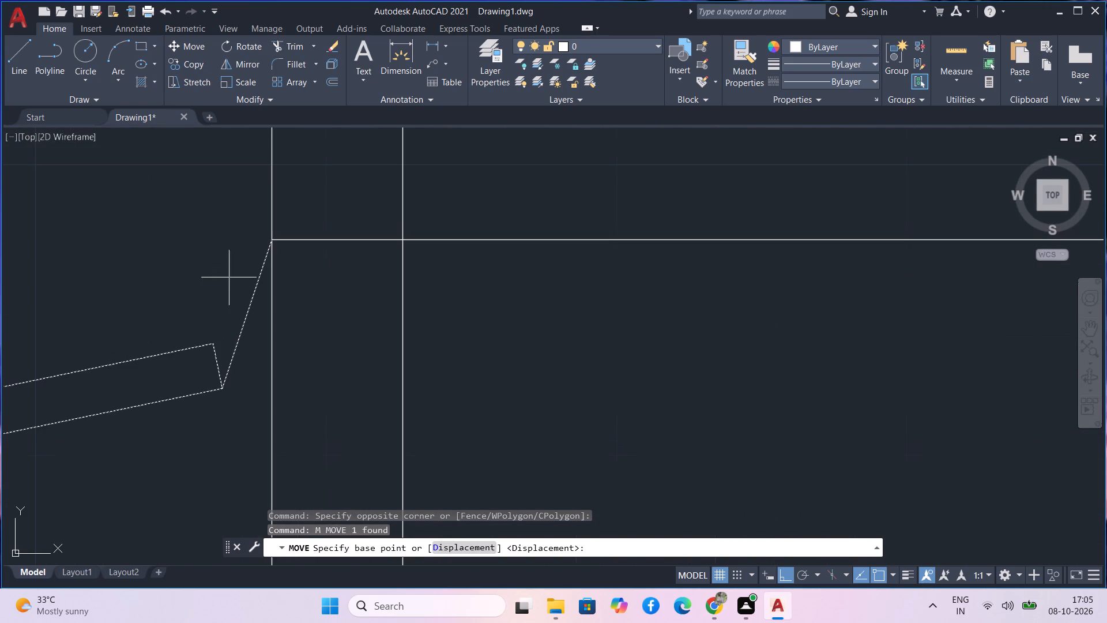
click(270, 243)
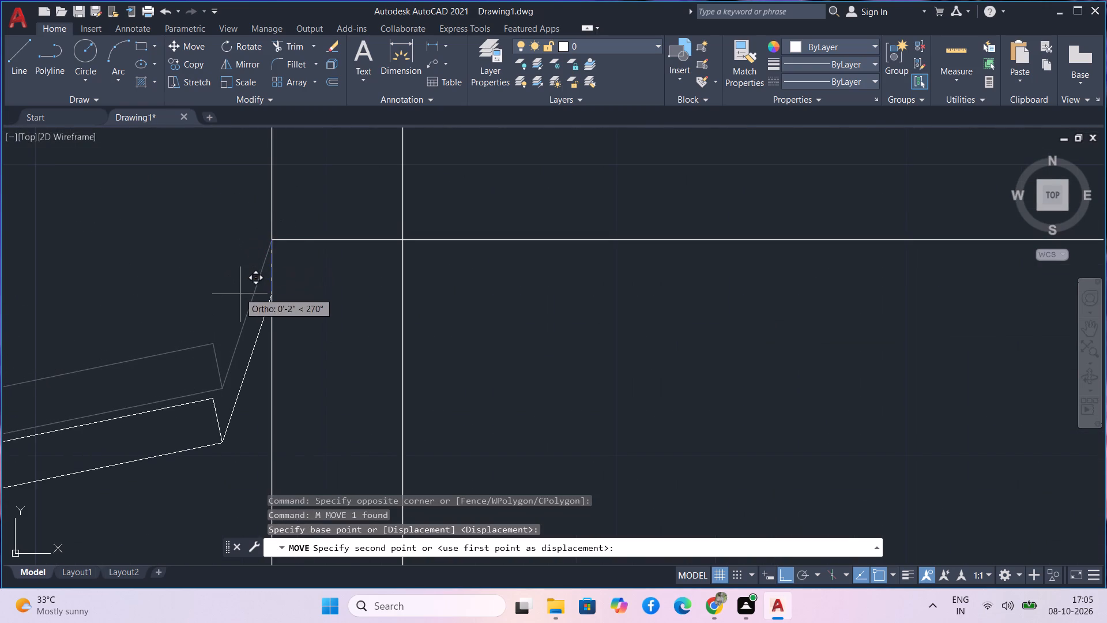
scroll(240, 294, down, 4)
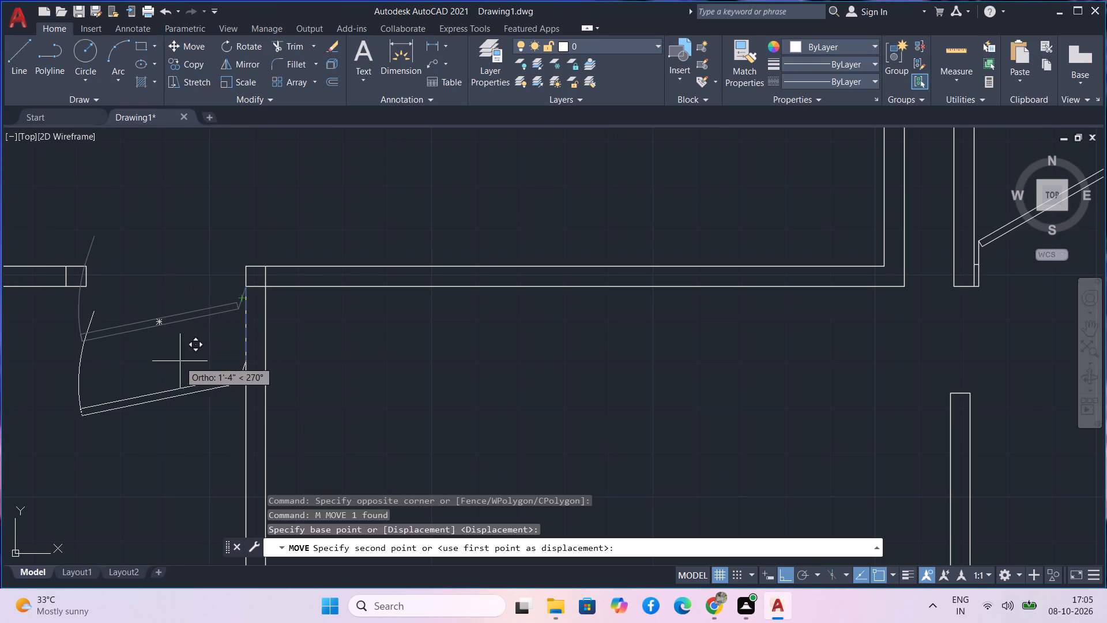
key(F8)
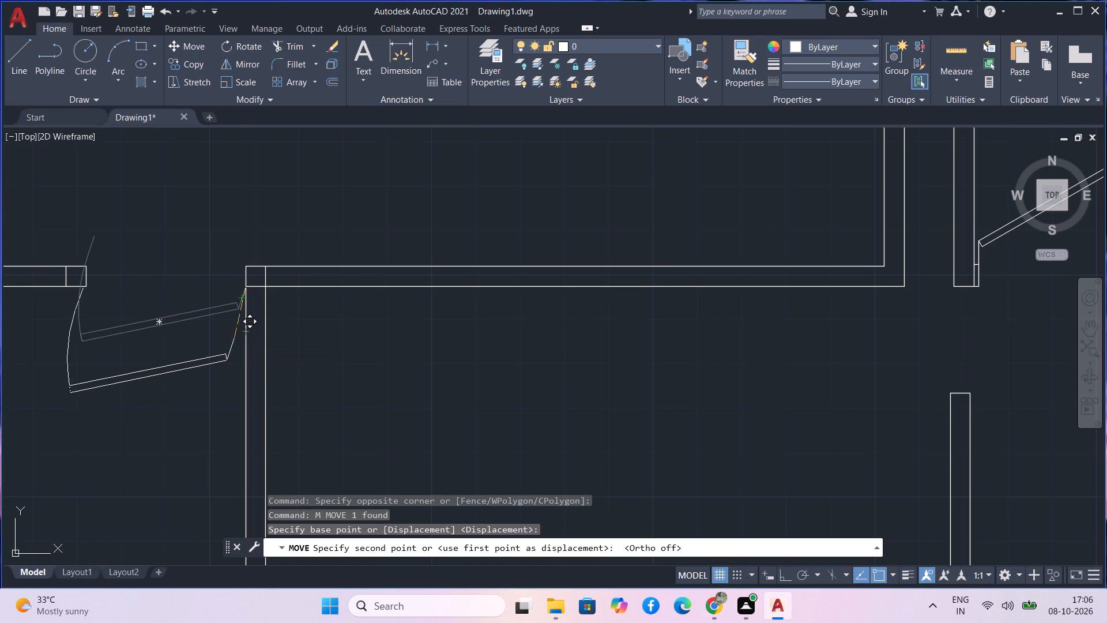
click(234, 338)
Delete the misplaced door from the lower-left room's opening.
scroll(338, 332, down, 1)
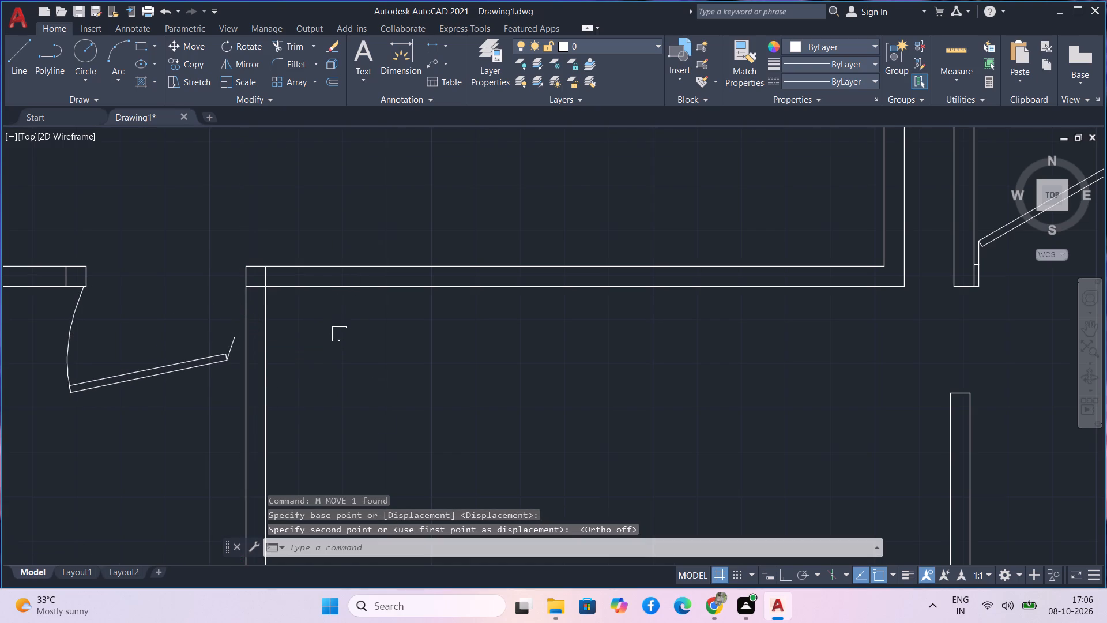
scroll(339, 335, down, 2)
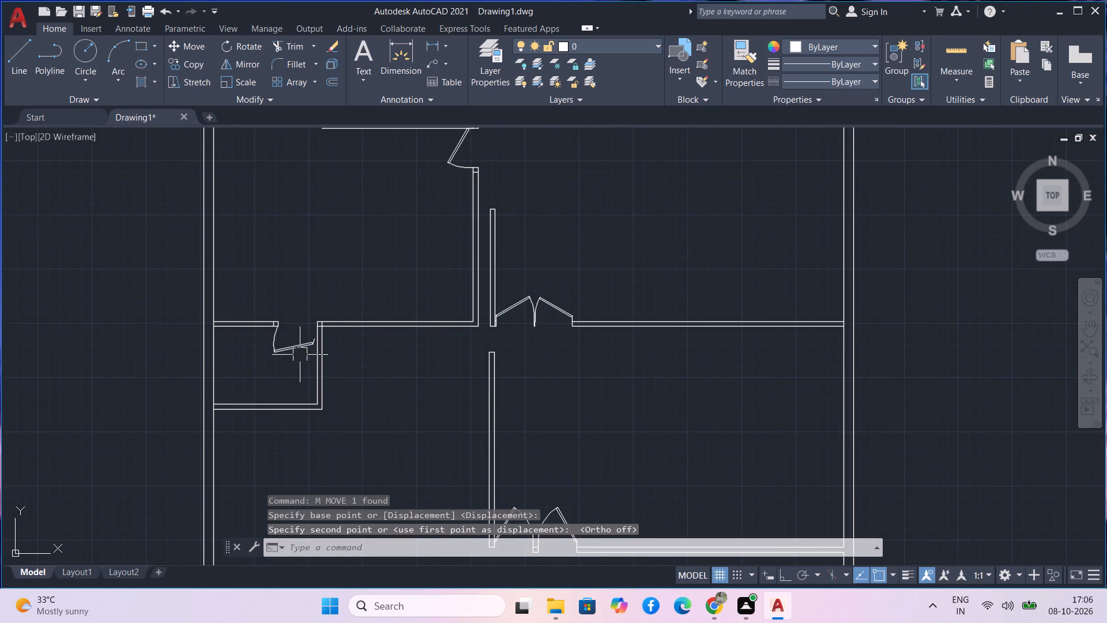
drag(299, 354, 297, 341)
drag(292, 320, 292, 315)
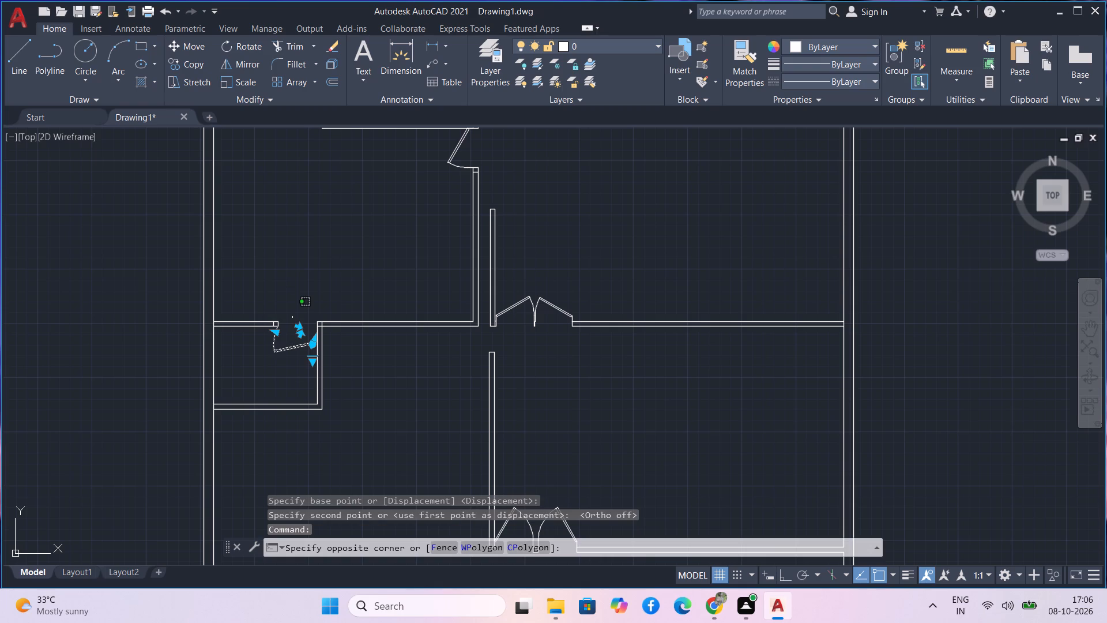
key(Delete)
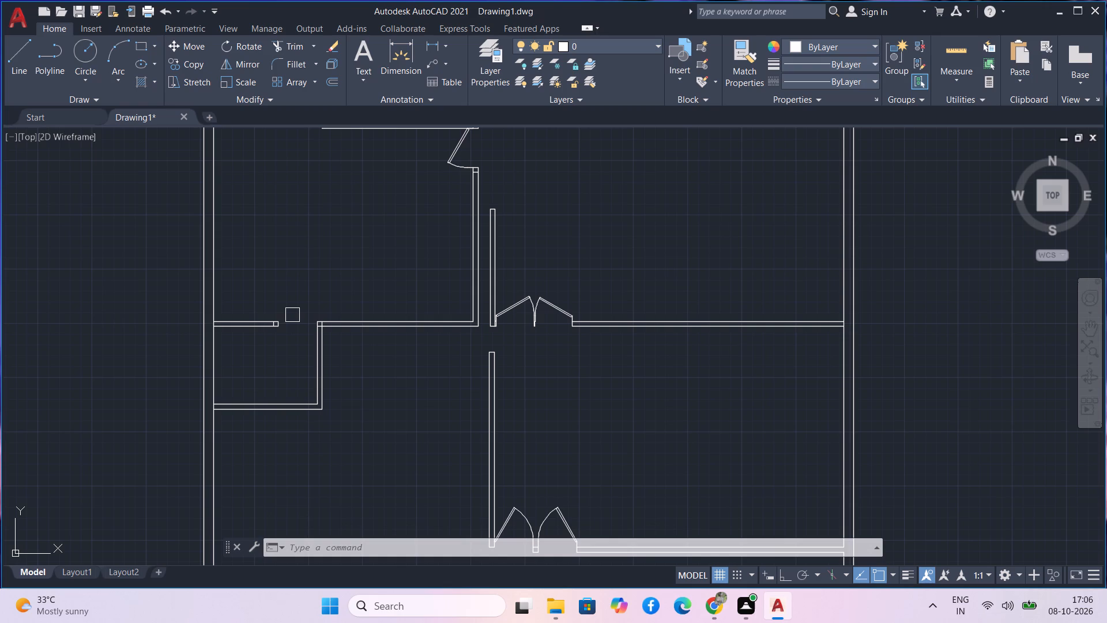
Copy the spare door outside the plan from its left jamb's lower end to a free spot up and left of it.
scroll(292, 315, down, 3)
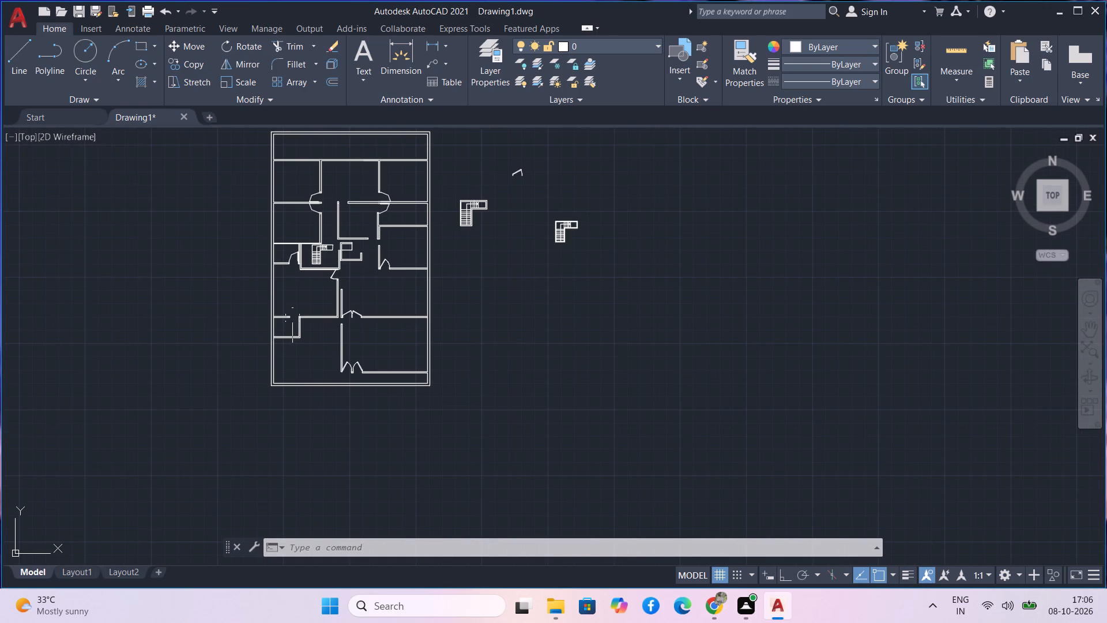
scroll(323, 294, up, 3)
middle_drag(323, 294, 410, 261)
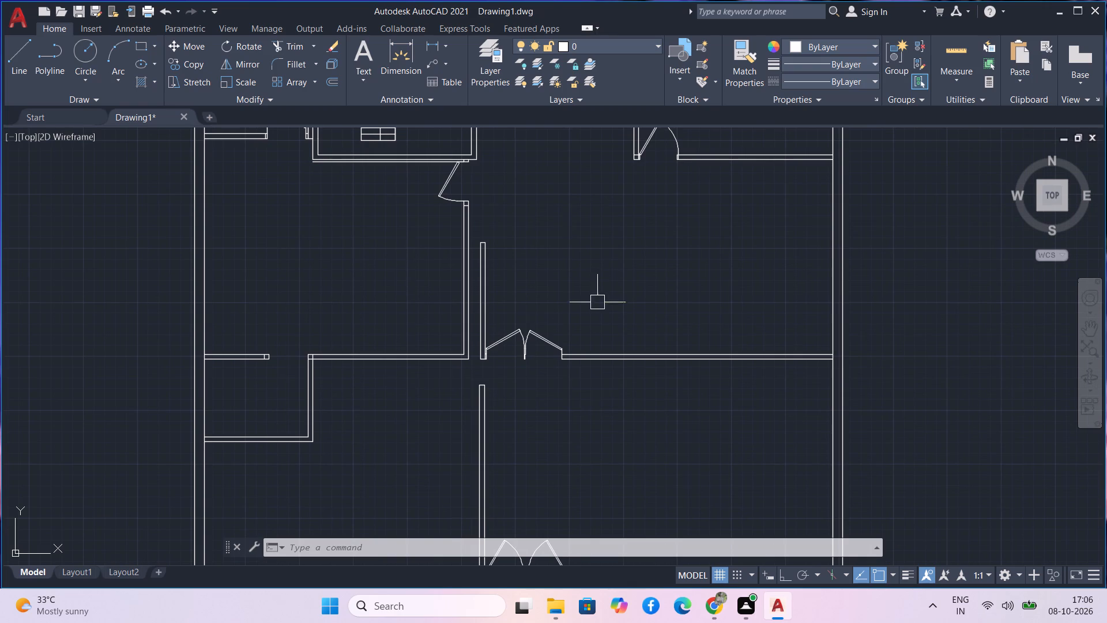
scroll(612, 282, down, 2)
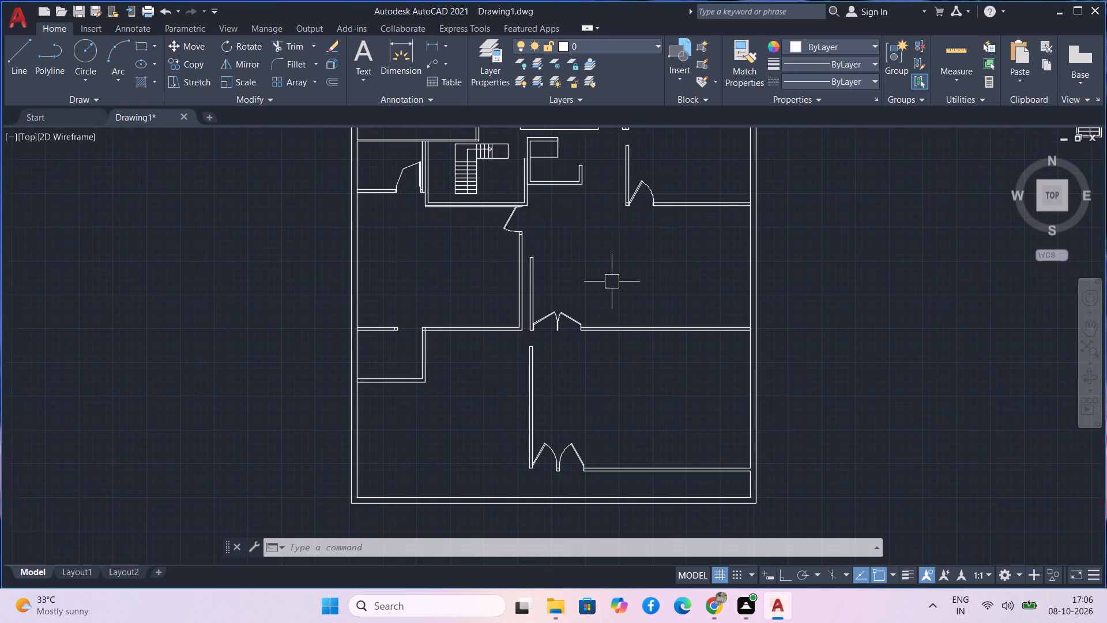
scroll(612, 282, down, 1)
middle_drag(612, 282, 511, 291)
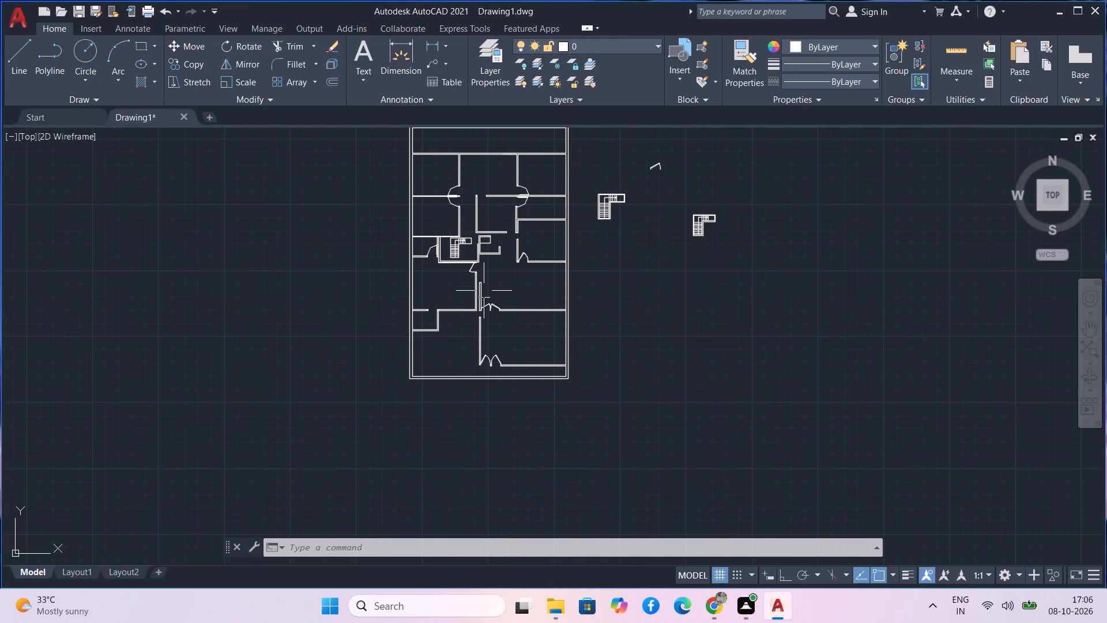
click(675, 185)
click(642, 154)
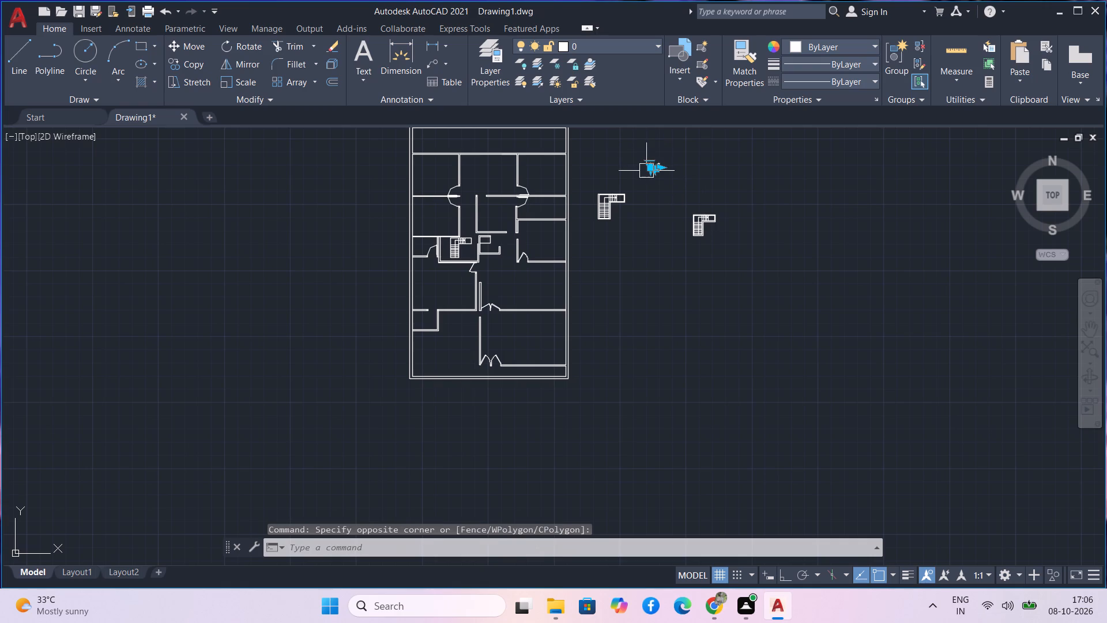
scroll(668, 179, up, 3)
middle_drag(668, 178, 675, 379)
text(co)
key(space)
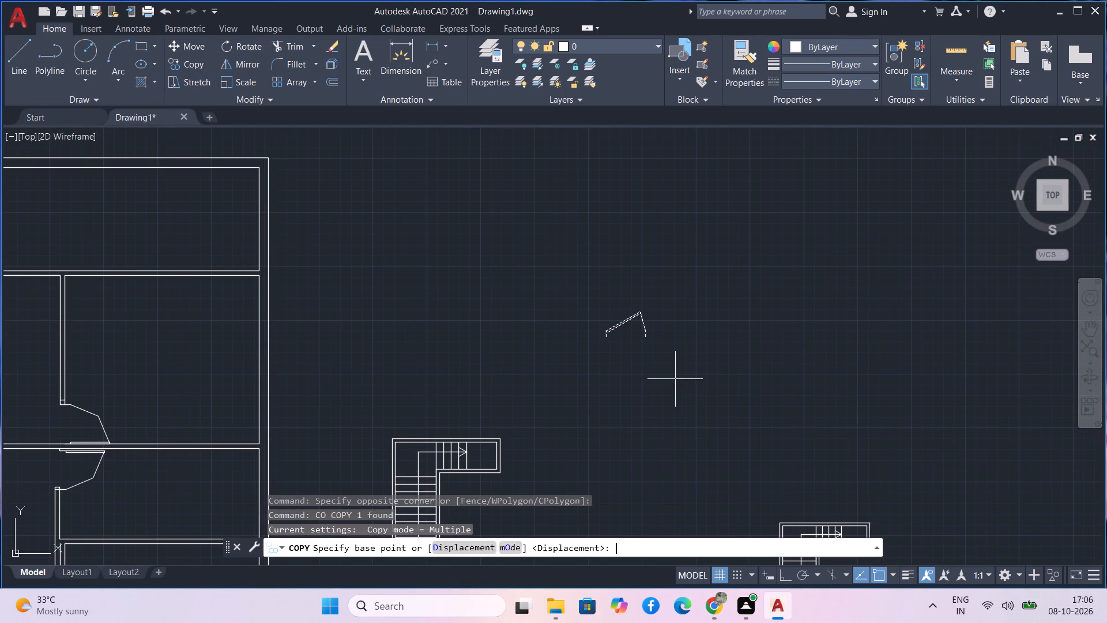
click(611, 337)
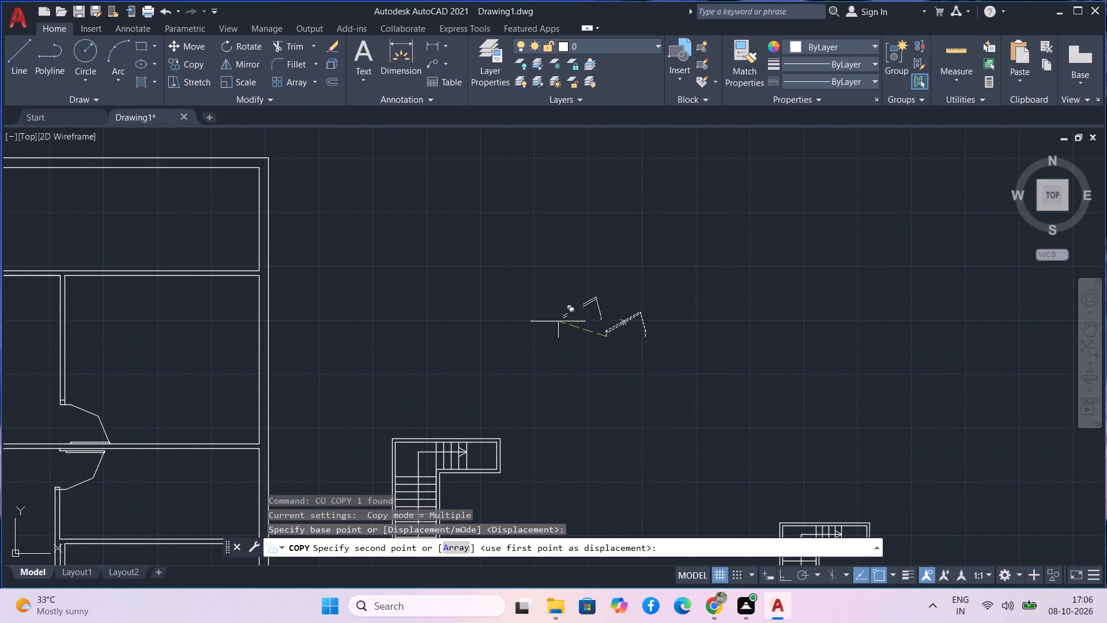
click(512, 276)
key(Escape)
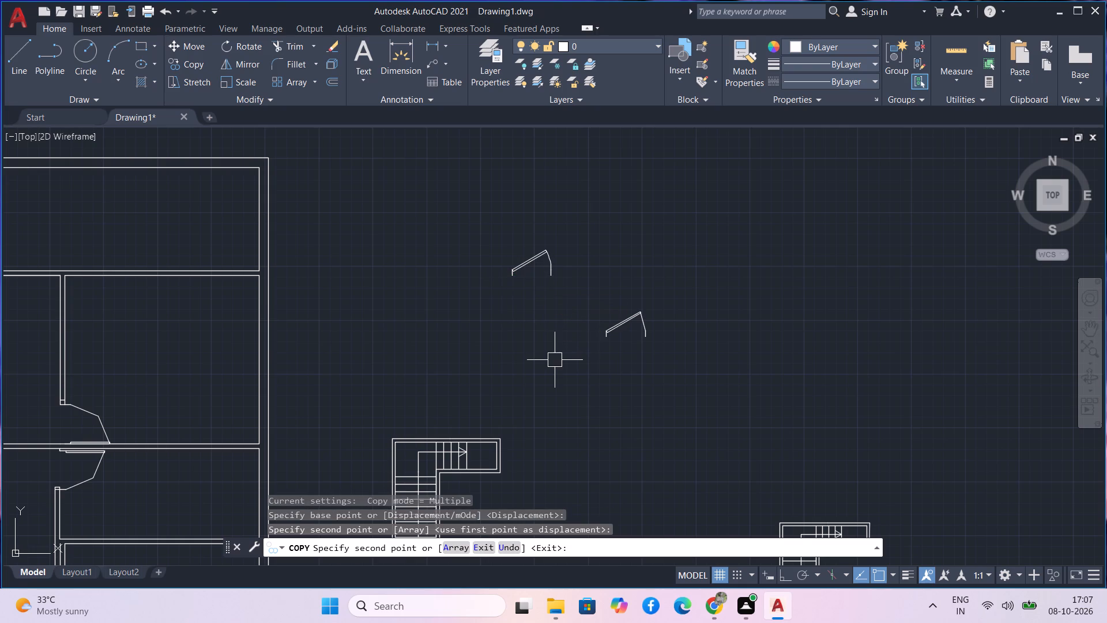
Rotate the new door copy outside the plan 180° about its swing arc's lower end with Ortho on.
drag(556, 328, 556, 313)
drag(519, 219, 506, 216)
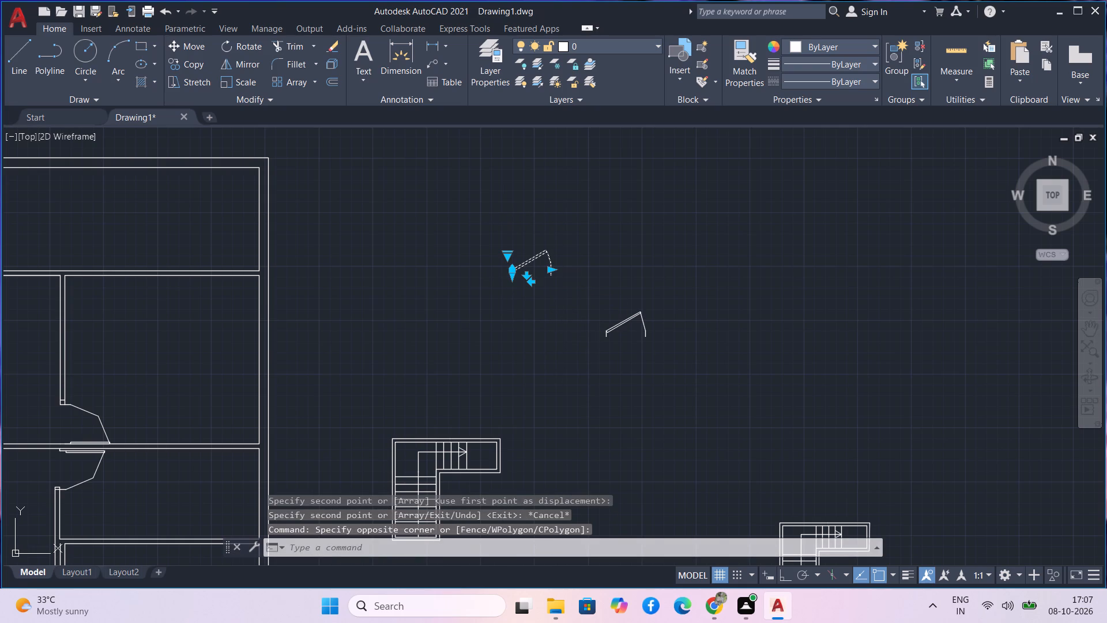
text(ro)
key(space)
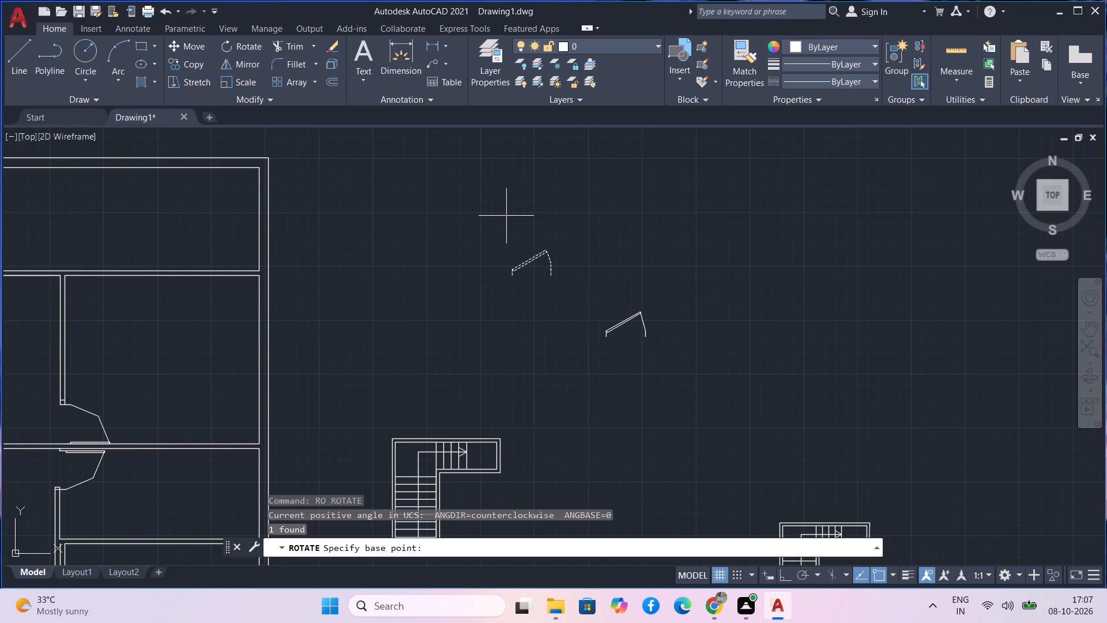
scroll(551, 278, up, 5)
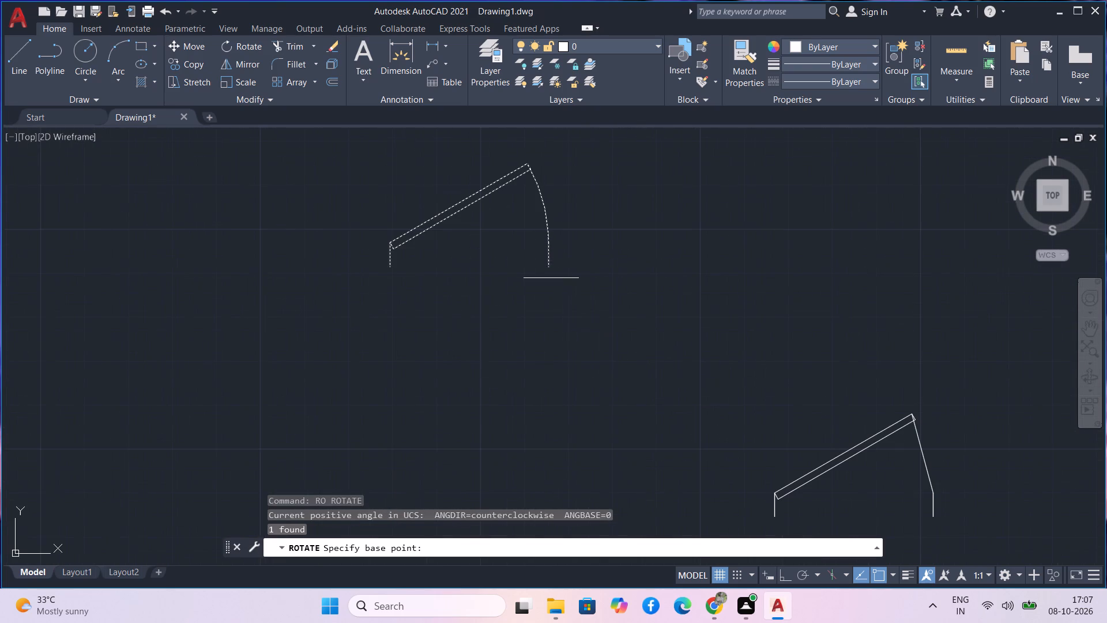
click(551, 267)
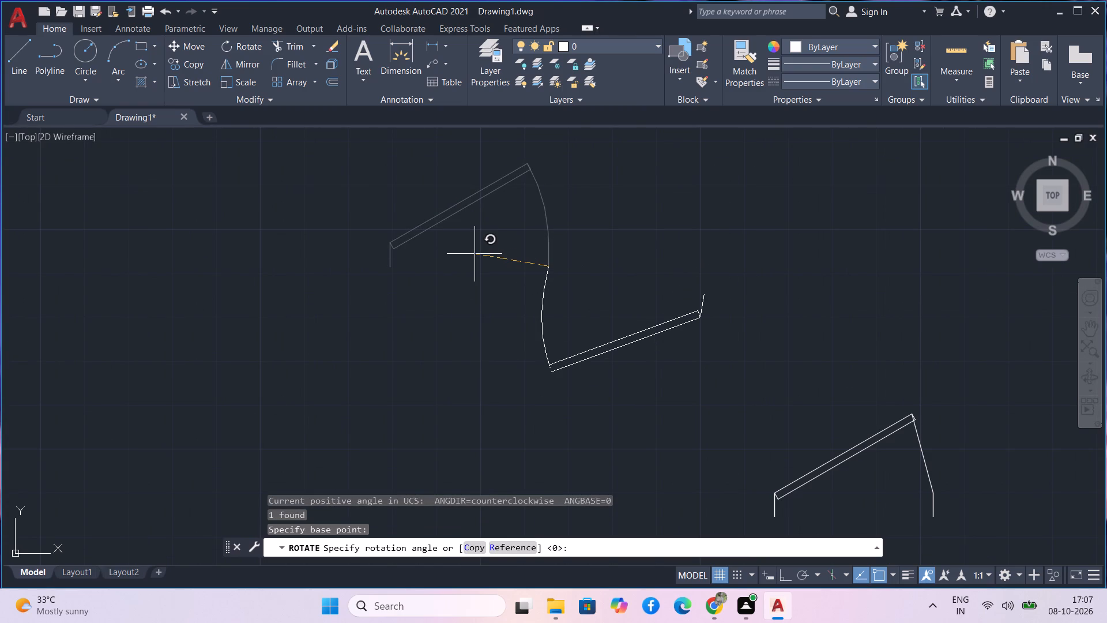
key(F8)
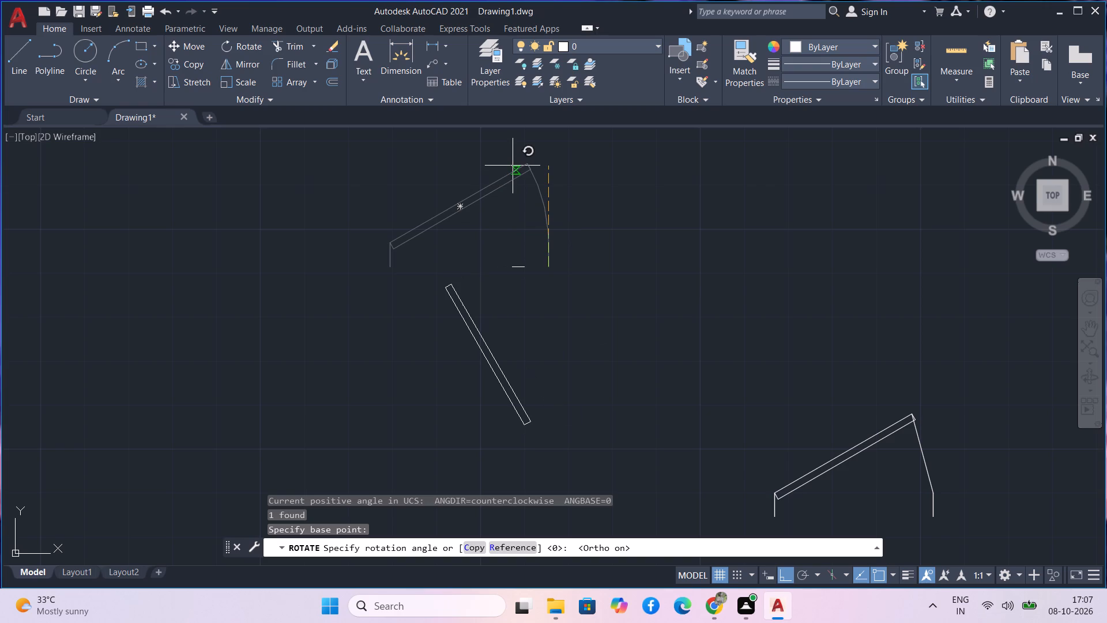
scroll(514, 186, down, 2)
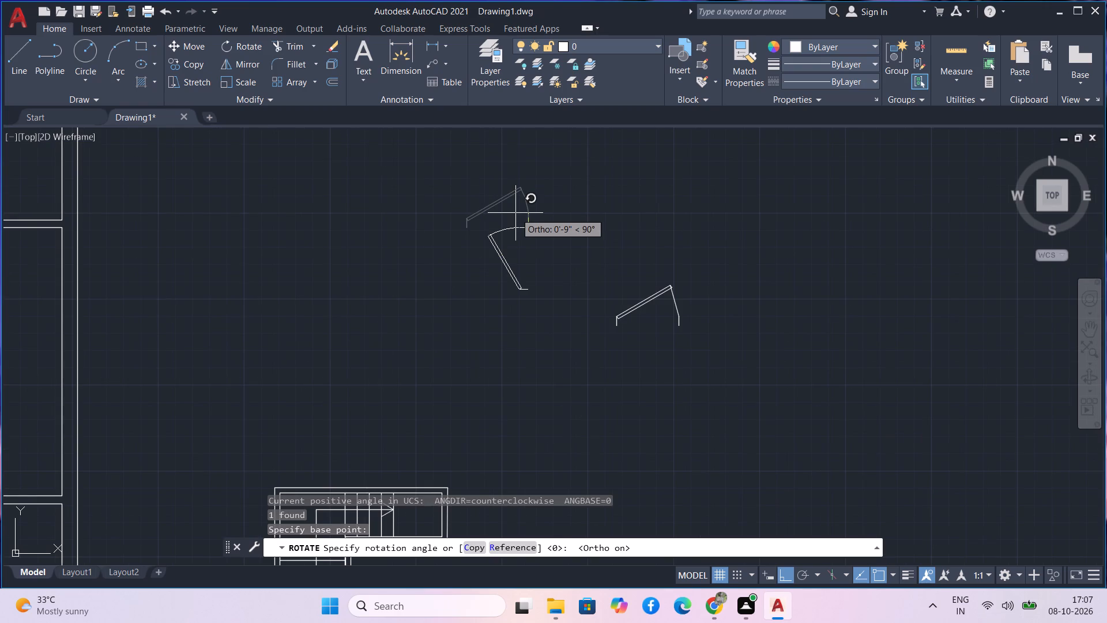
click(462, 202)
Move the rotated door copy, with Ortho off, from its right jamb's upper end to the wall's lower corner at the lower-left room opening's right side.
click(605, 261)
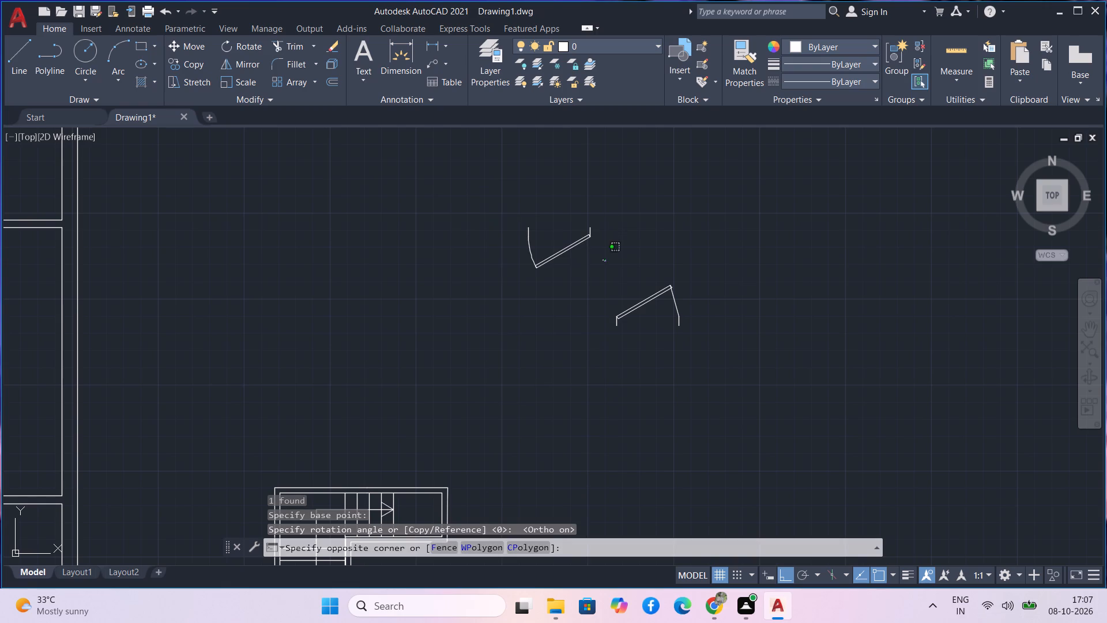
click(545, 232)
text(m)
key(space)
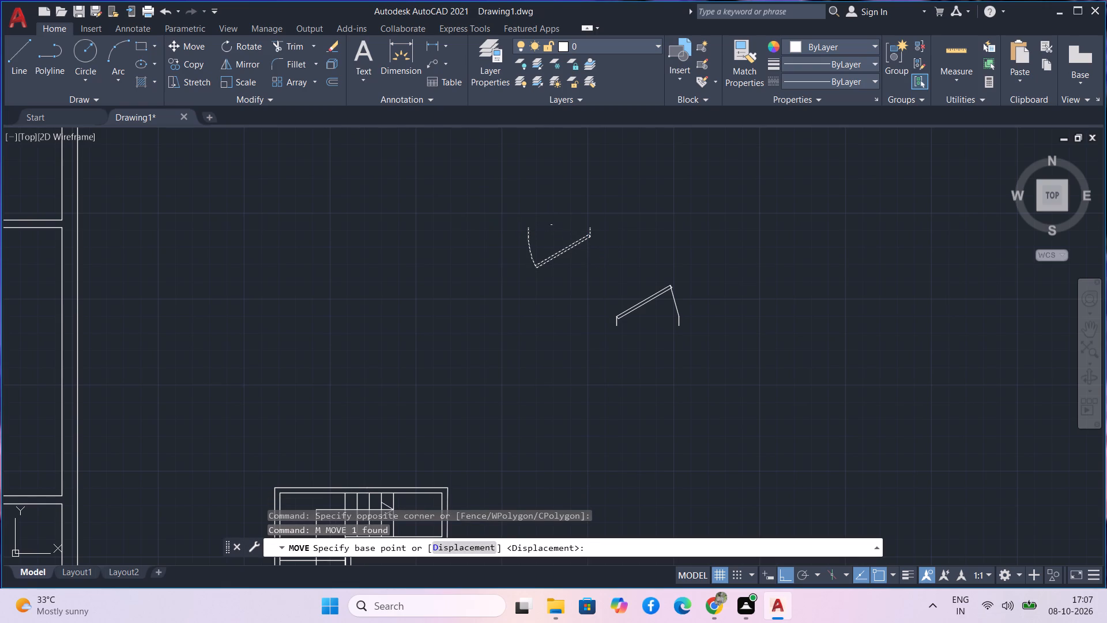
scroll(583, 225, up, 4)
click(637, 240)
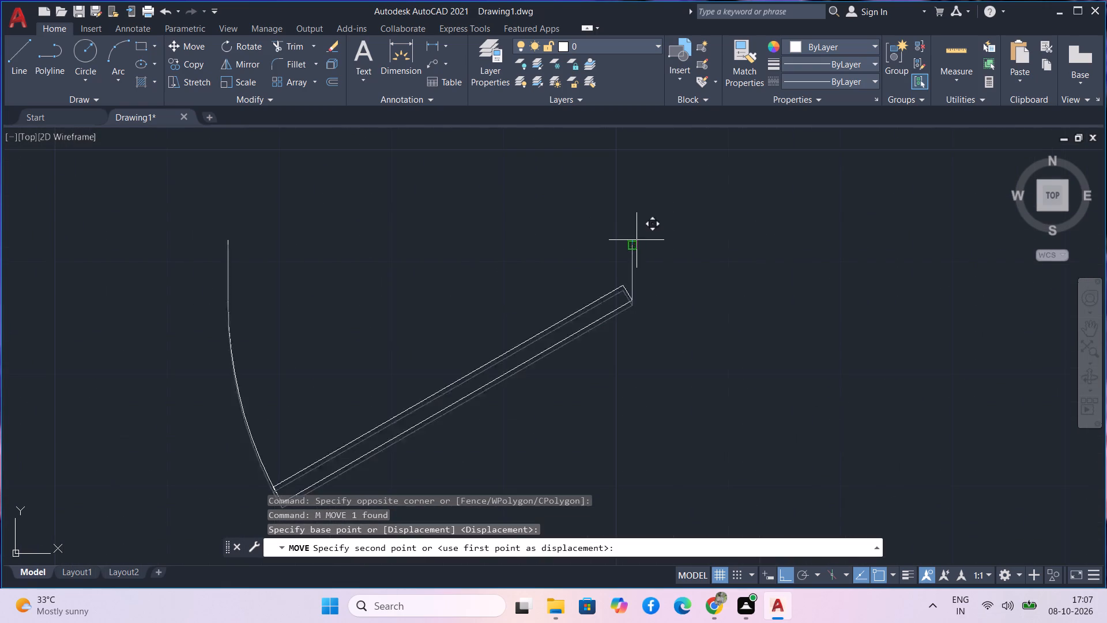
scroll(484, 298, down, 4)
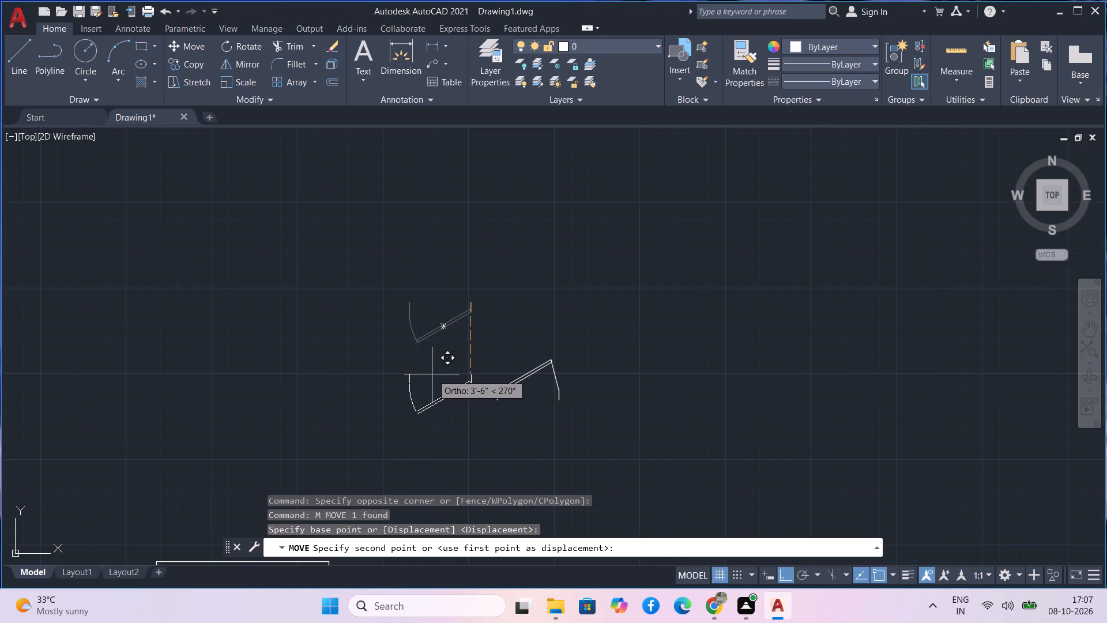
key(F8)
middle_drag(359, 406, 424, 327)
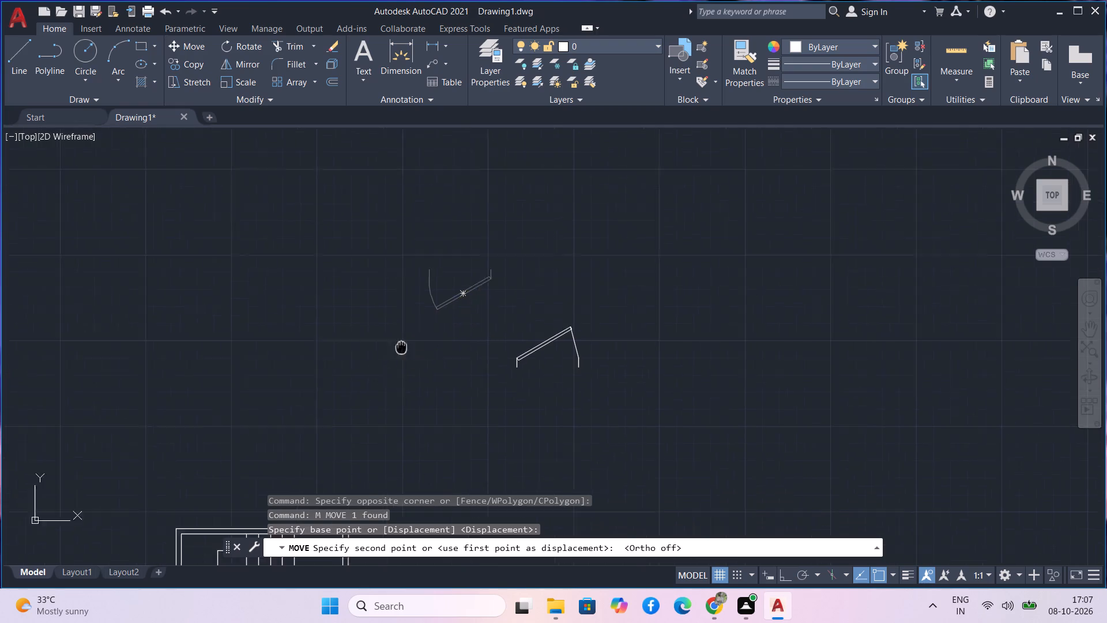
middle_drag(424, 327, 634, 156)
scroll(490, 271, down, 2)
scroll(382, 314, down, 1)
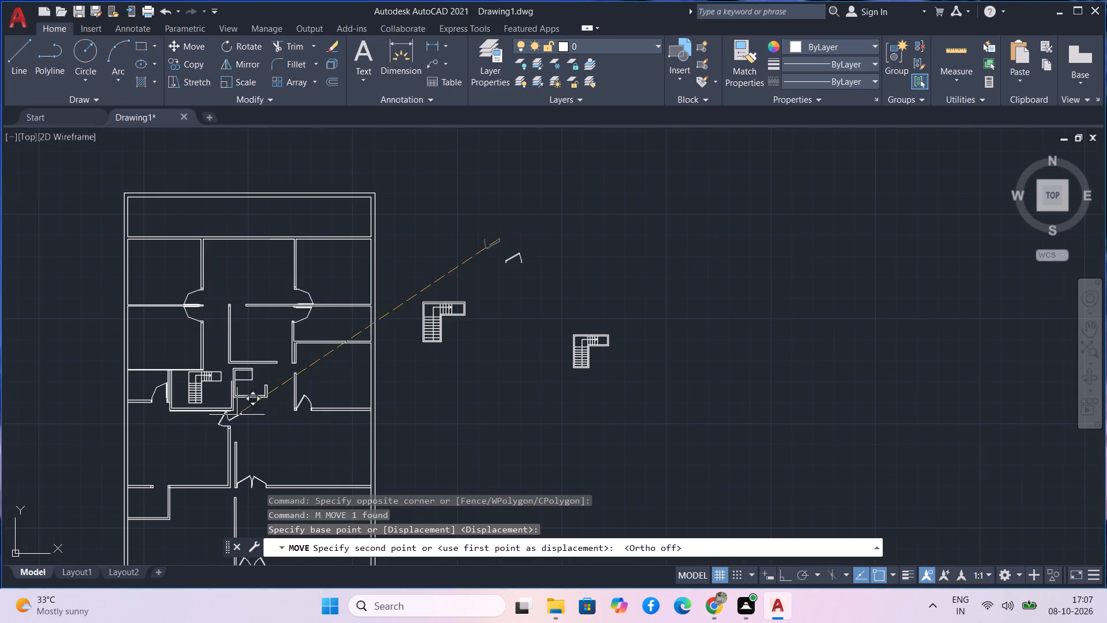
middle_drag(163, 466, 258, 290)
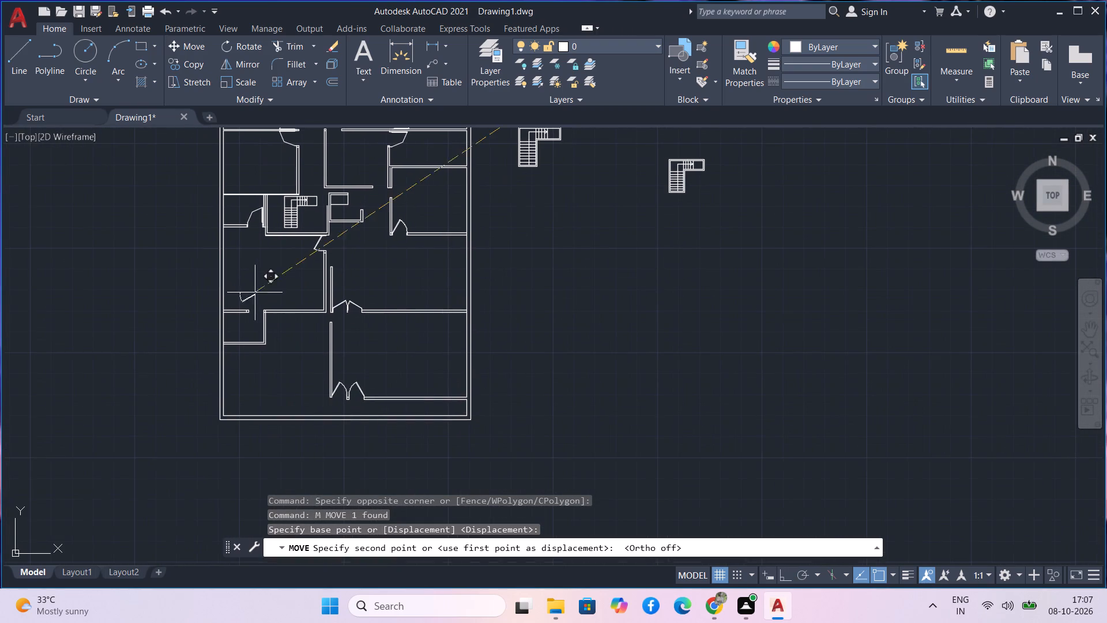
scroll(253, 326, up, 4)
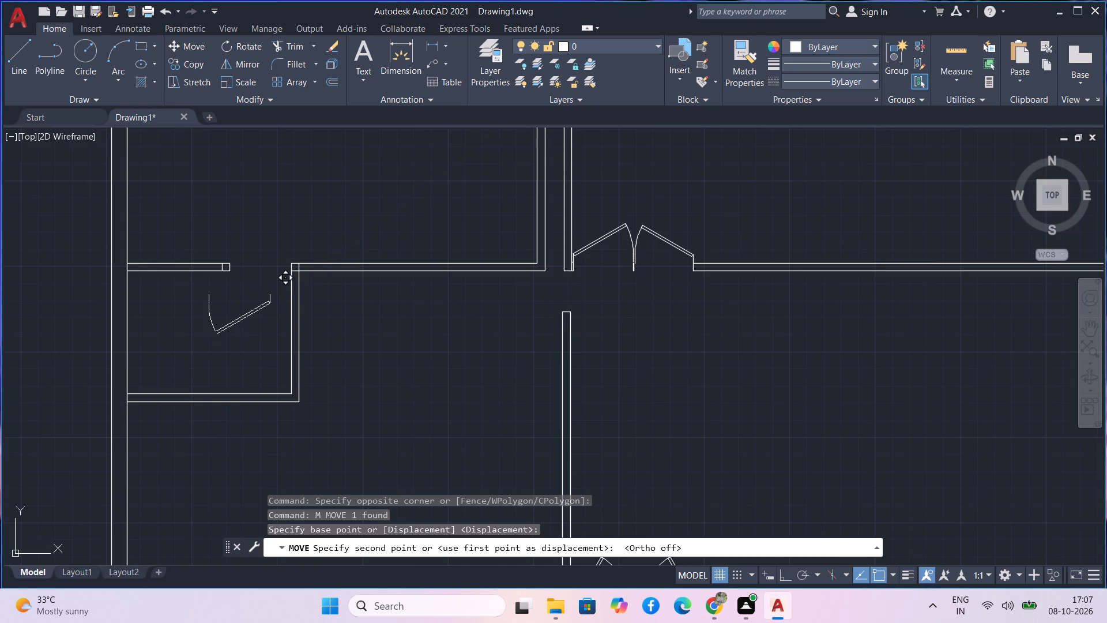
scroll(292, 283, up, 2)
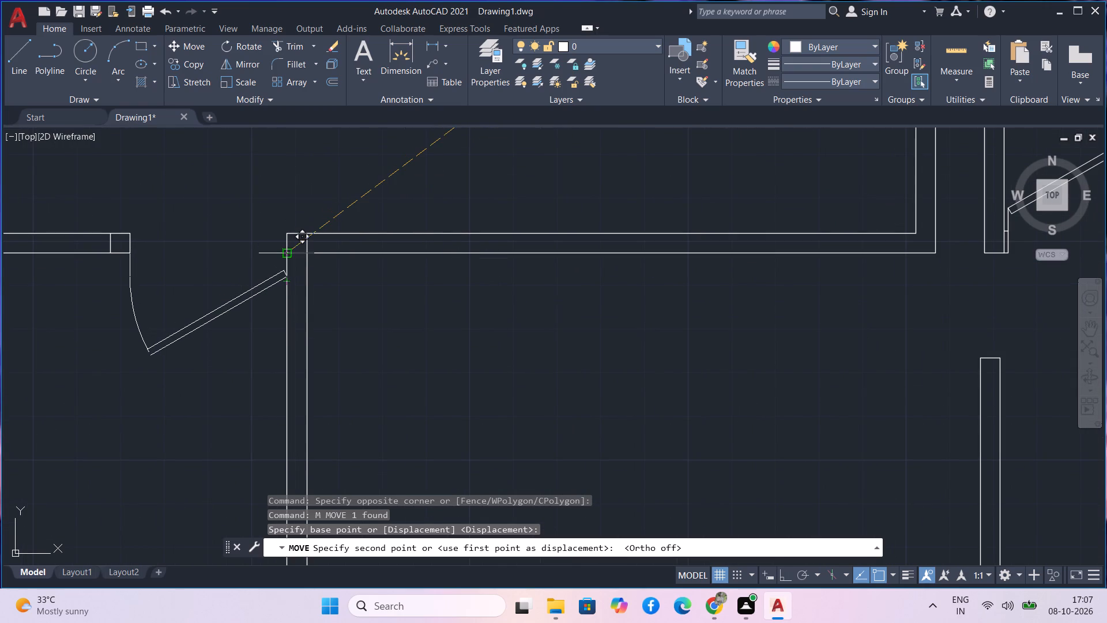
click(286, 250)
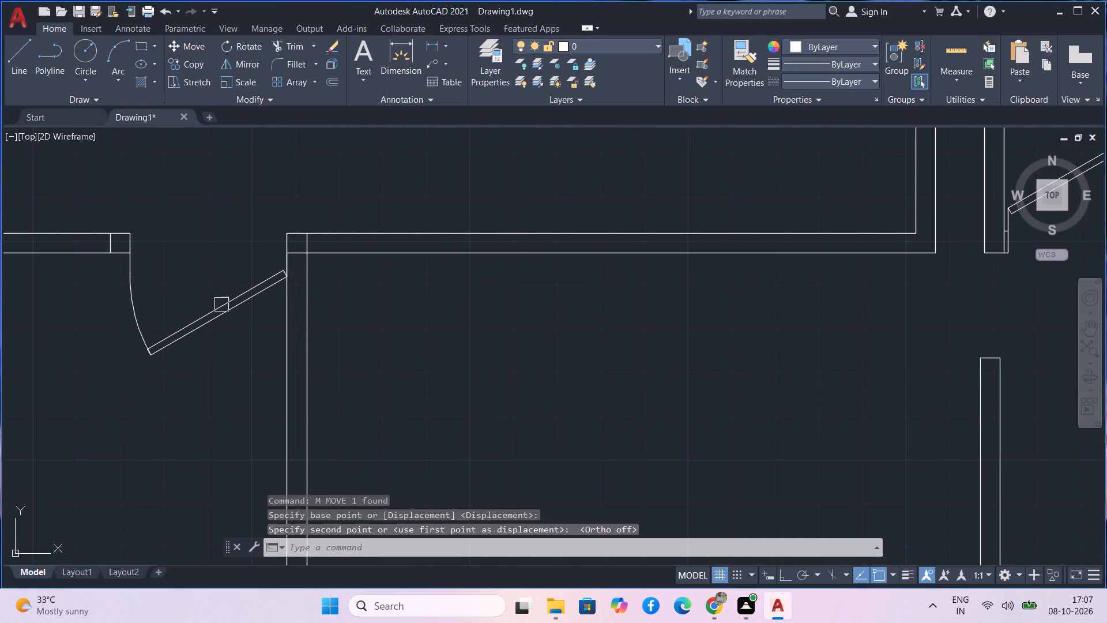
Set the lower-left room door's opening angle to Open 90º and deselect it.
click(209, 307)
click(305, 335)
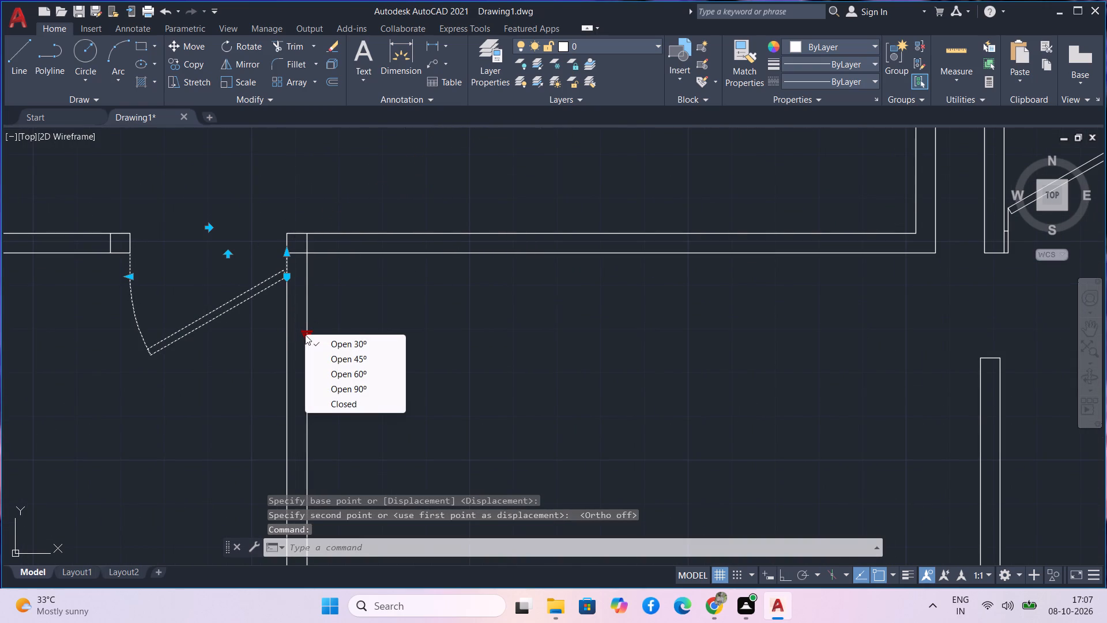
click(329, 382)
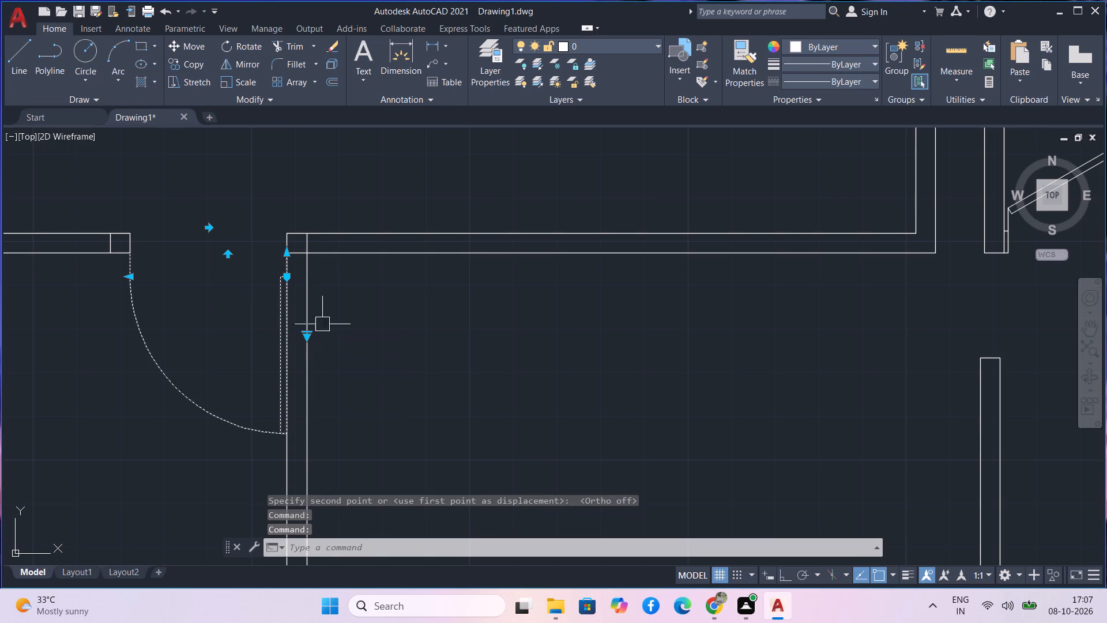
key(grave)
key(Escape)
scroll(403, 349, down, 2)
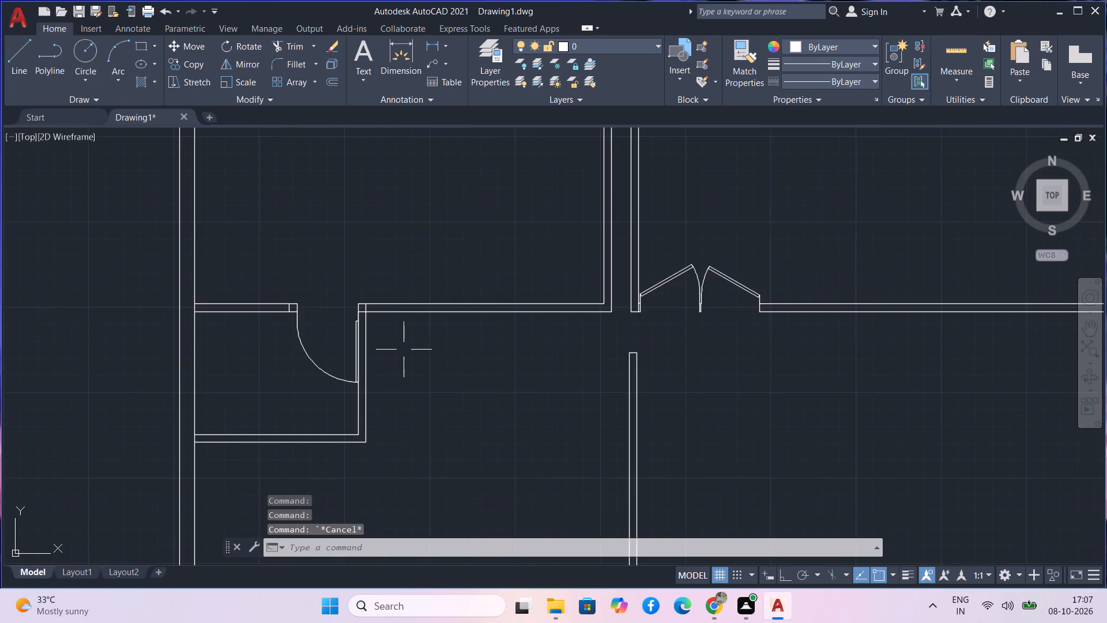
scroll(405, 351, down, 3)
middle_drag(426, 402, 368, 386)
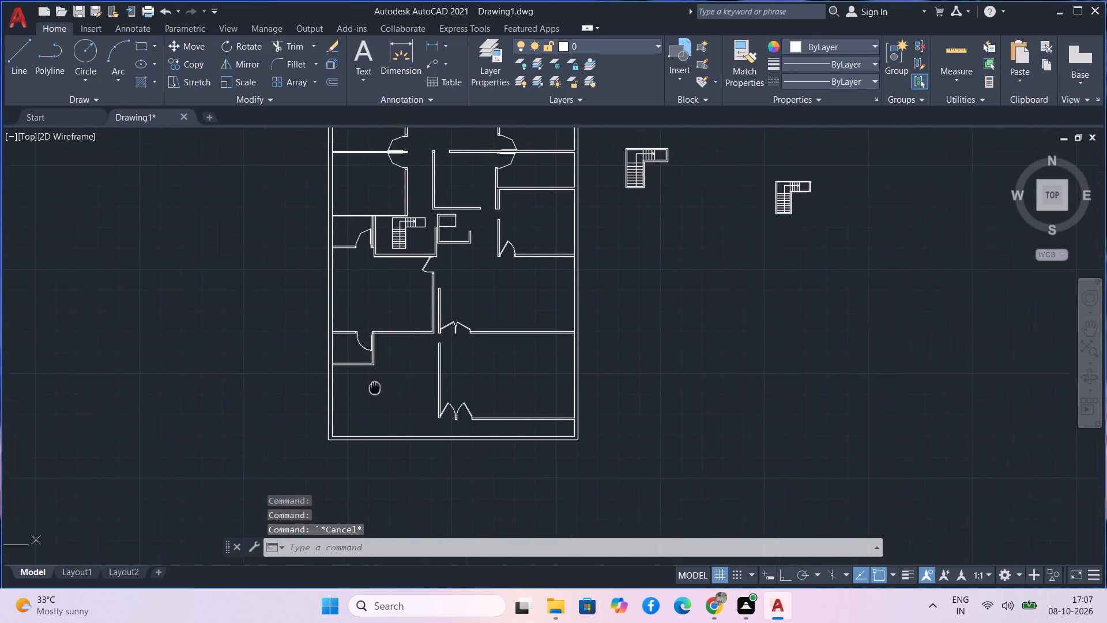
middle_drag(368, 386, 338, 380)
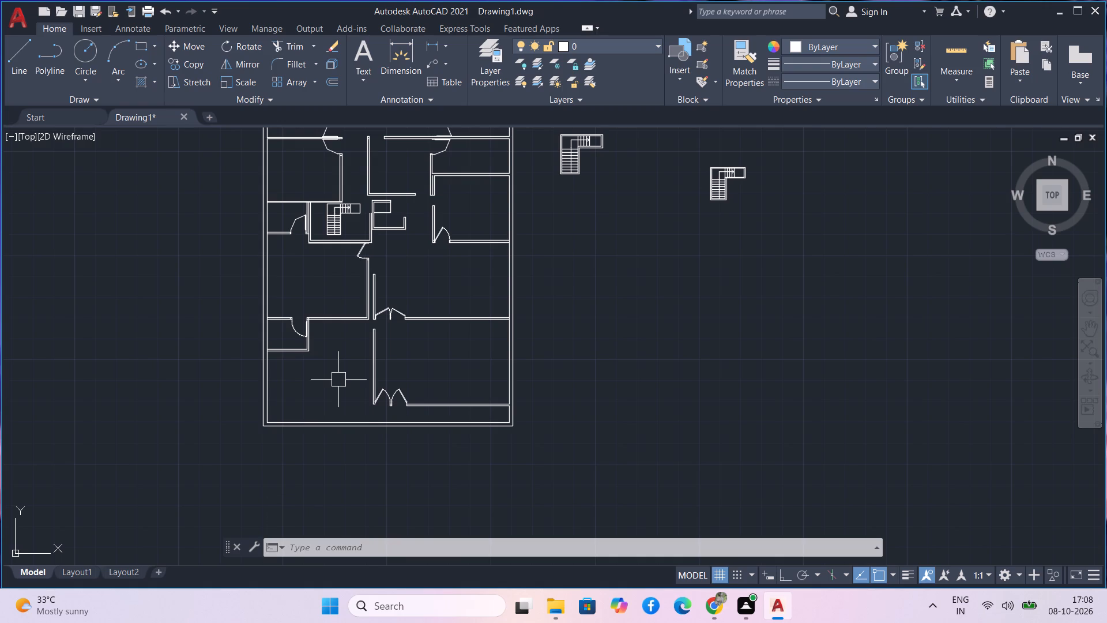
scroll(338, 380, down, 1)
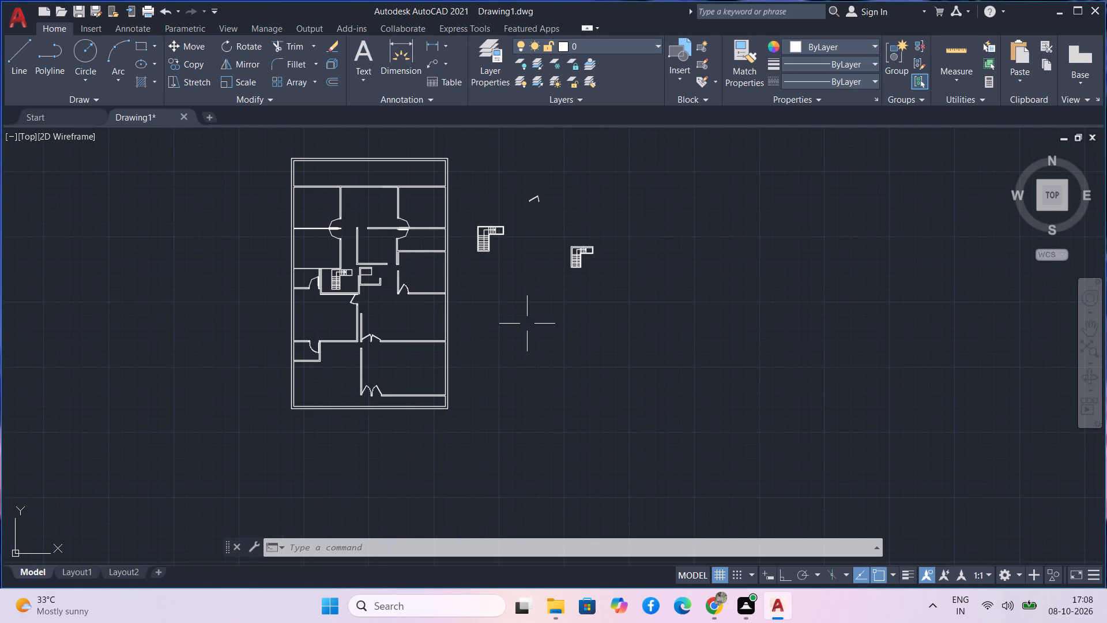
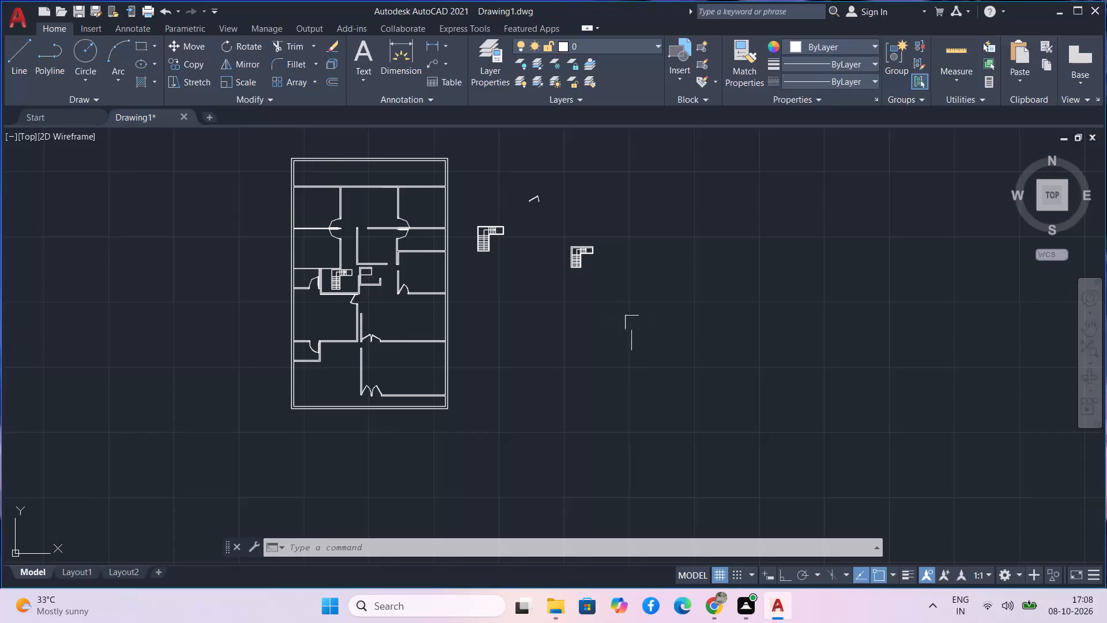
Move the two spare staircases and the spare door together from the plan's right side to free space above and left of the plan.
drag(640, 317, 628, 299)
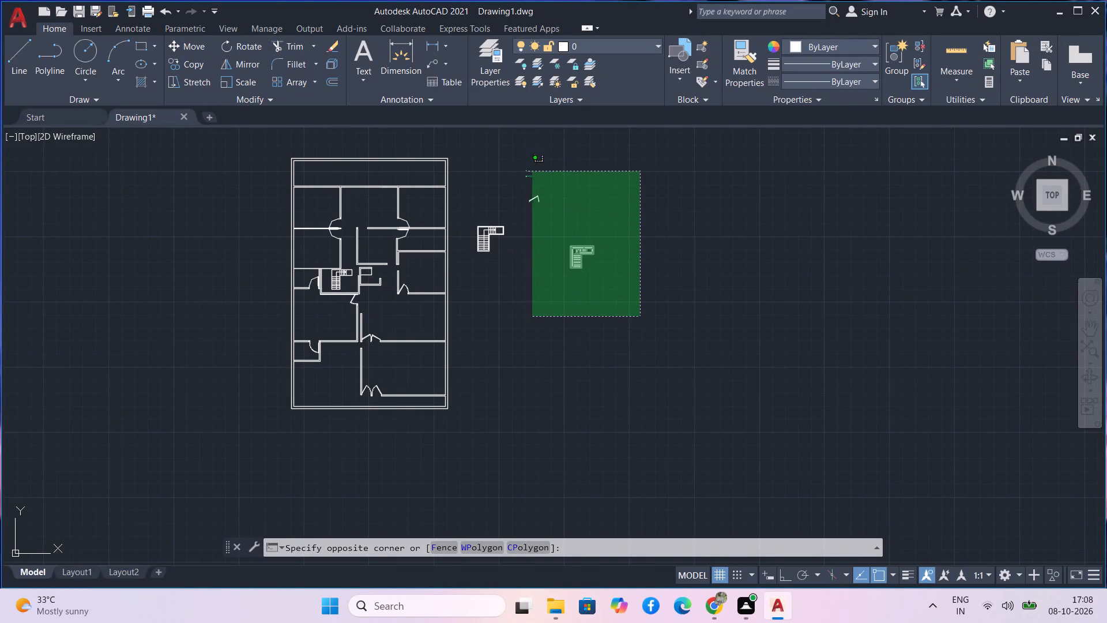
click(457, 163)
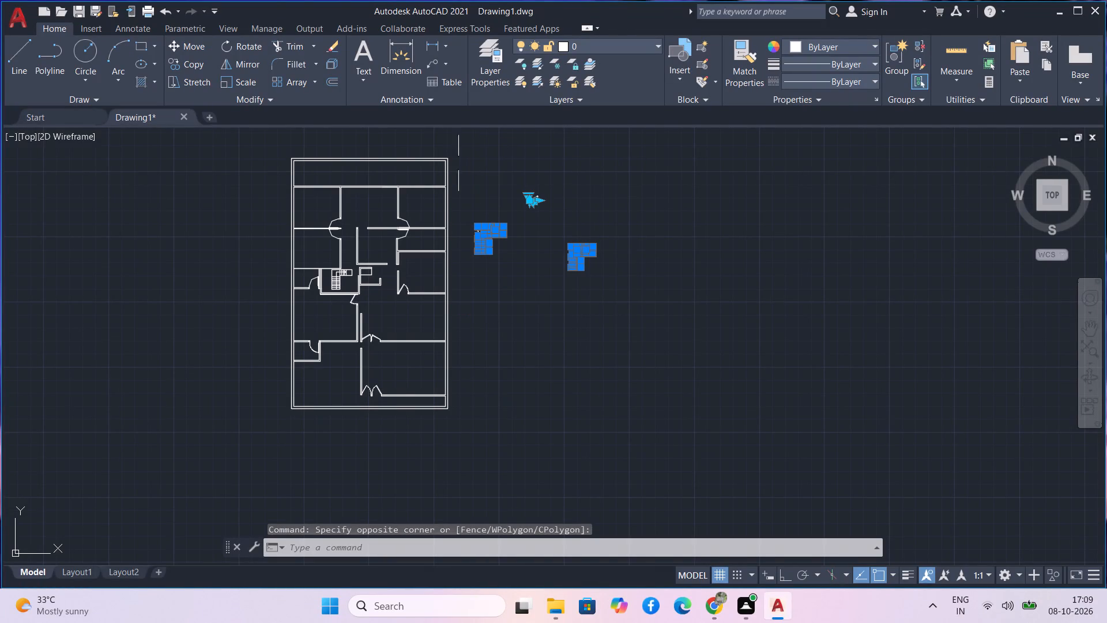
text(m)
key(space)
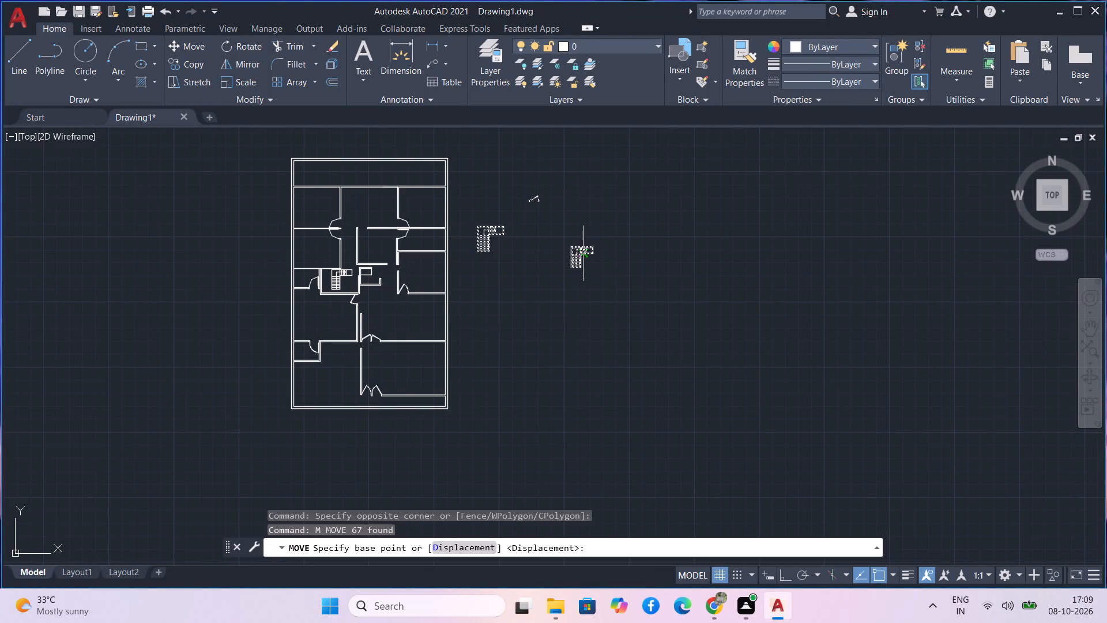
click(574, 253)
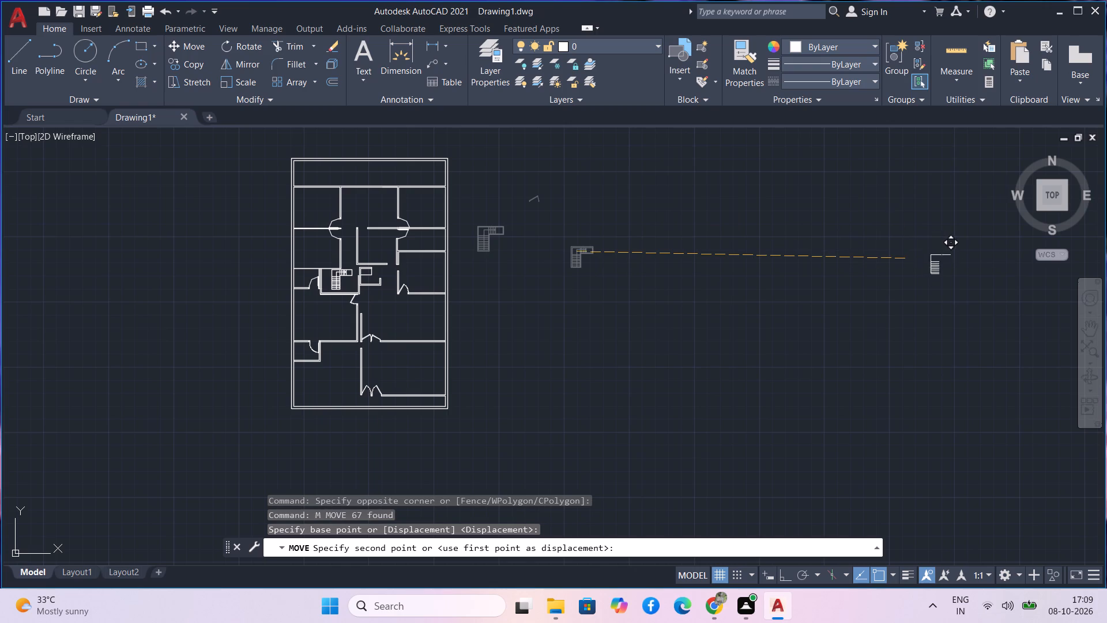
scroll(1017, 294, down, 2)
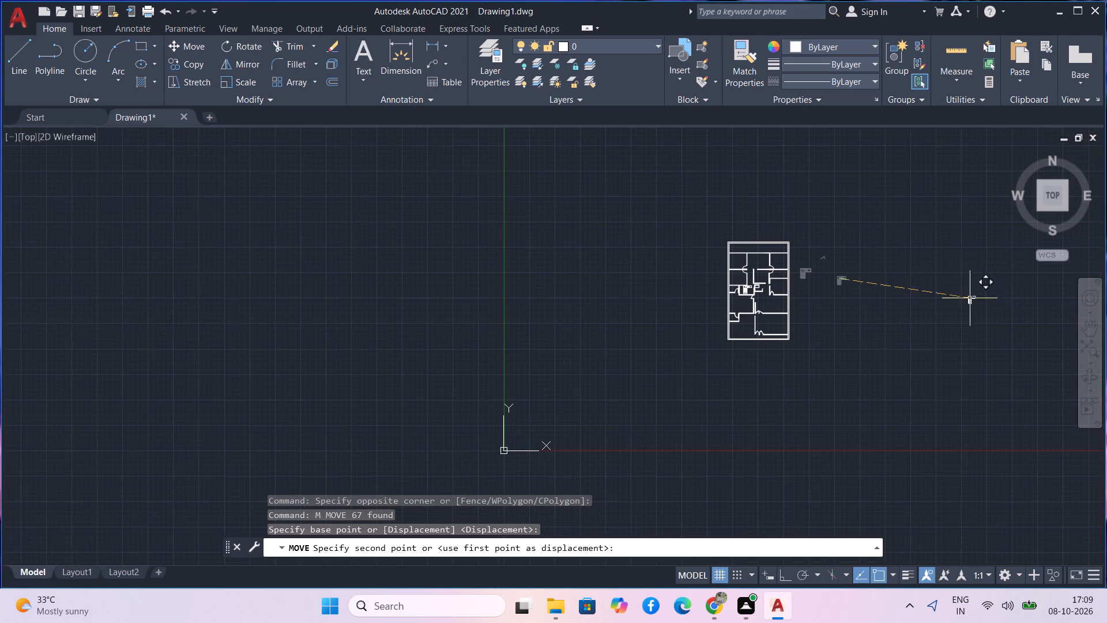
middle_drag(968, 297, 867, 321)
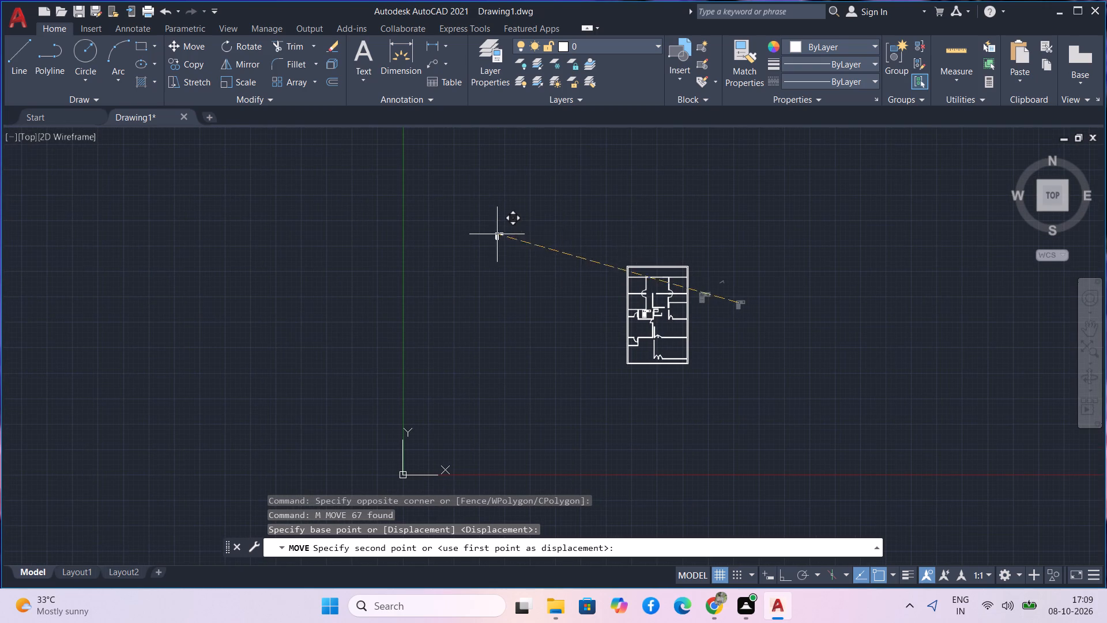
click(577, 226)
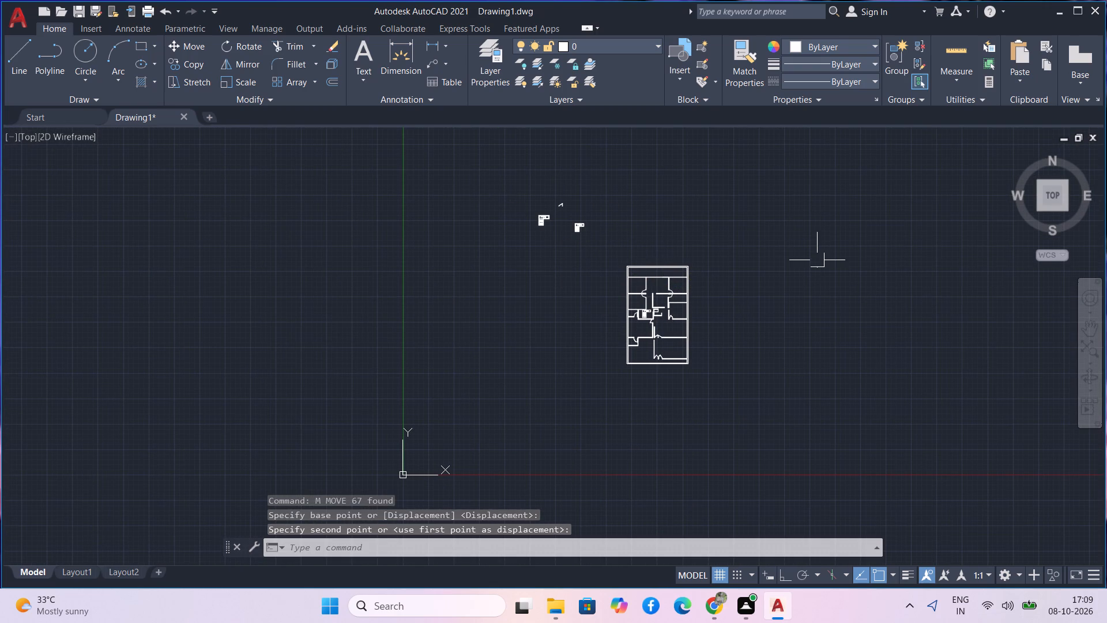
key(Escape)
Delete the short vertical middle line in the thickened wall stub below the partition between the two right-hand rooms.
scroll(713, 320, up, 3)
scroll(592, 255, up, 1)
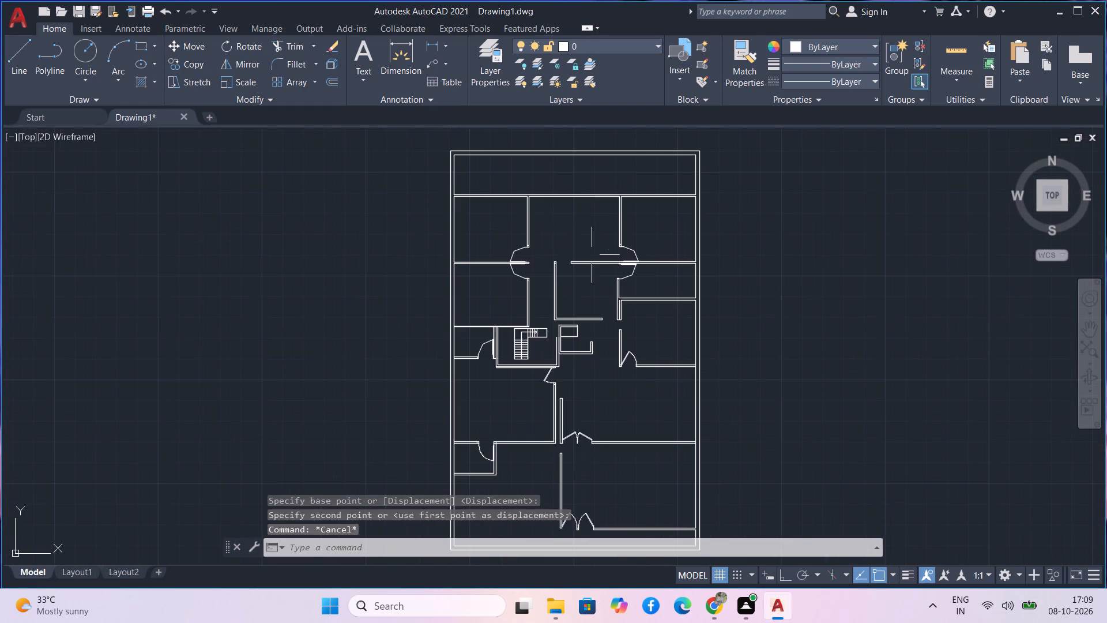
scroll(591, 206, up, 1)
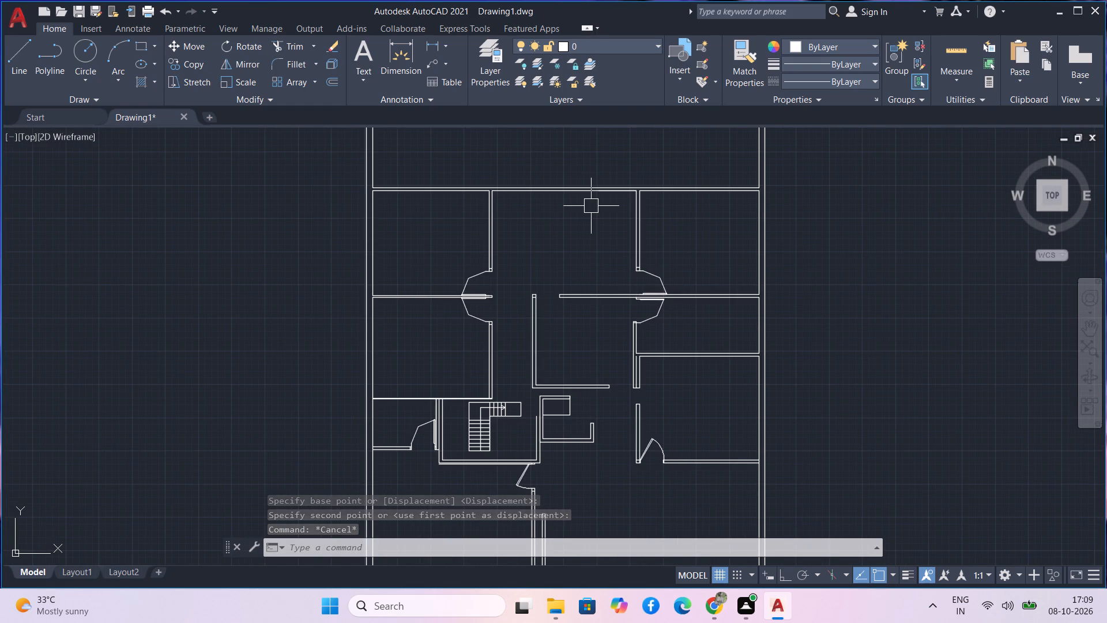
scroll(384, 207, up, 1)
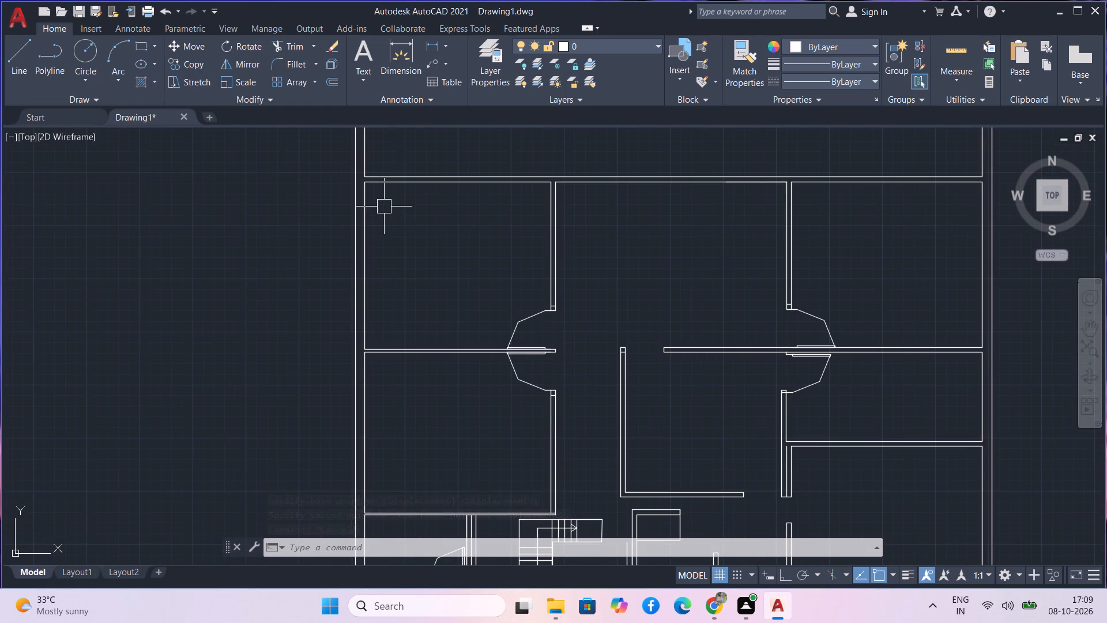
middle_drag(384, 207, 319, 340)
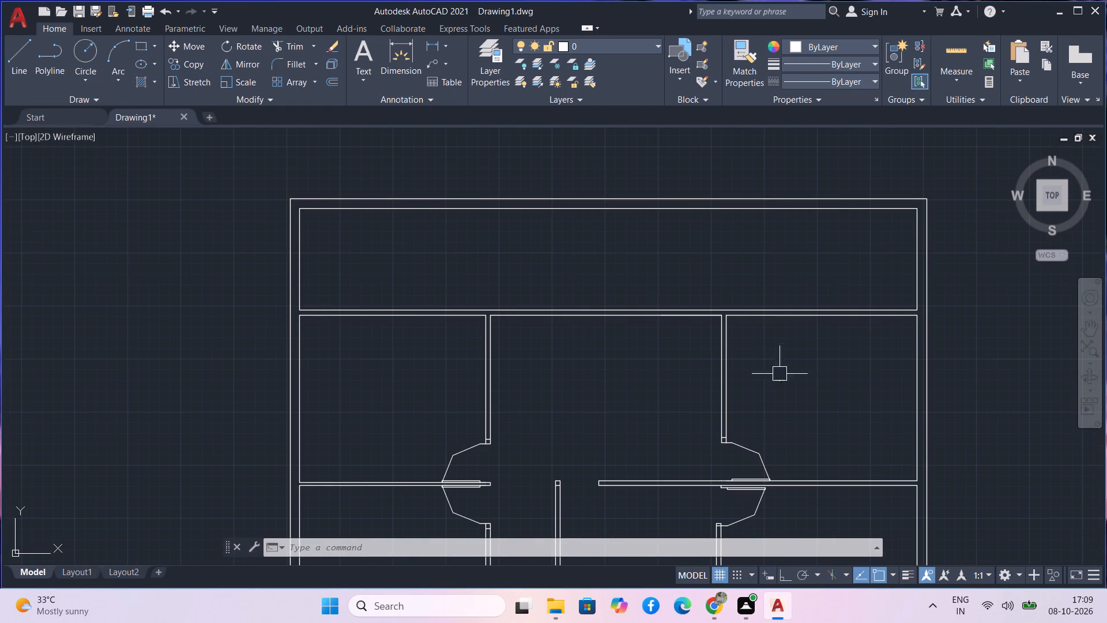
middle_drag(790, 378, 769, 294)
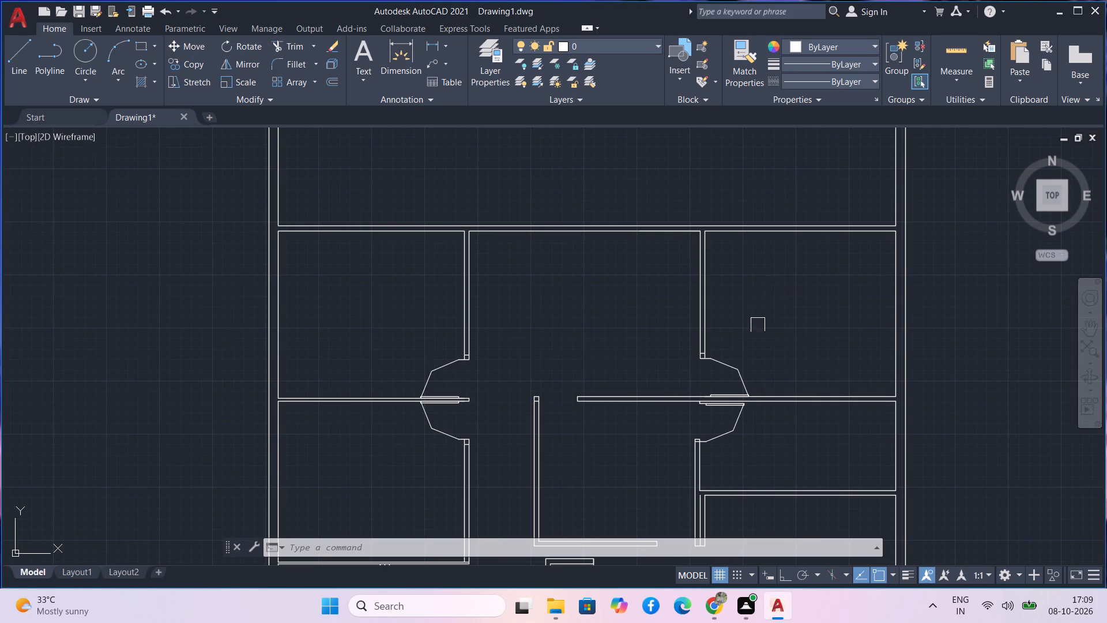
middle_drag(493, 425, 497, 366)
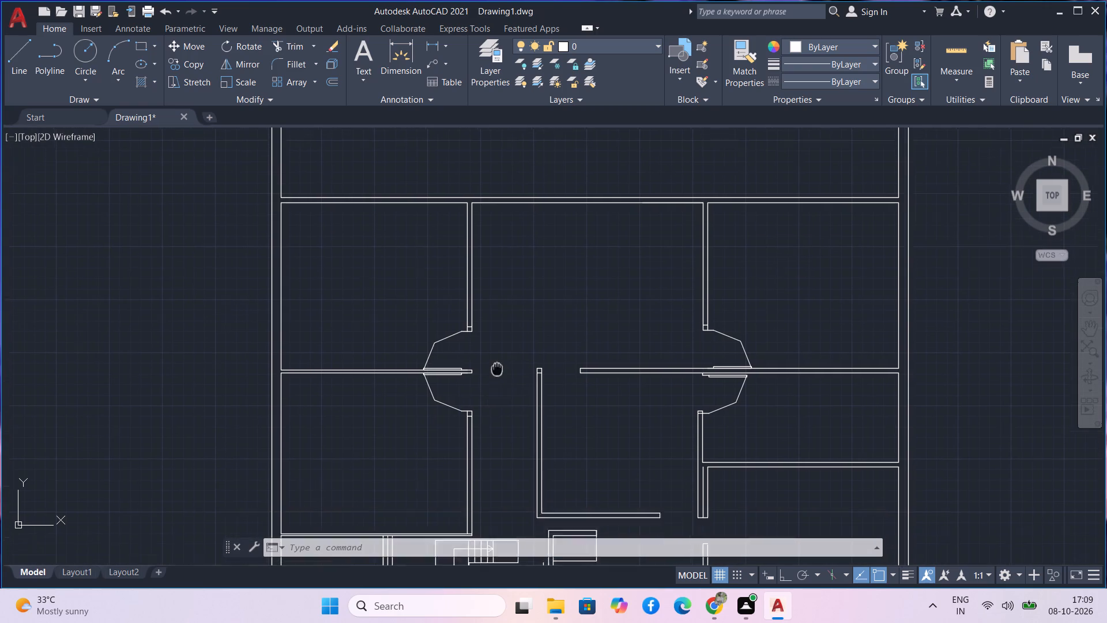
middle_drag(497, 366, 494, 334)
middle_drag(494, 334, 500, 309)
scroll(494, 334, up, 1)
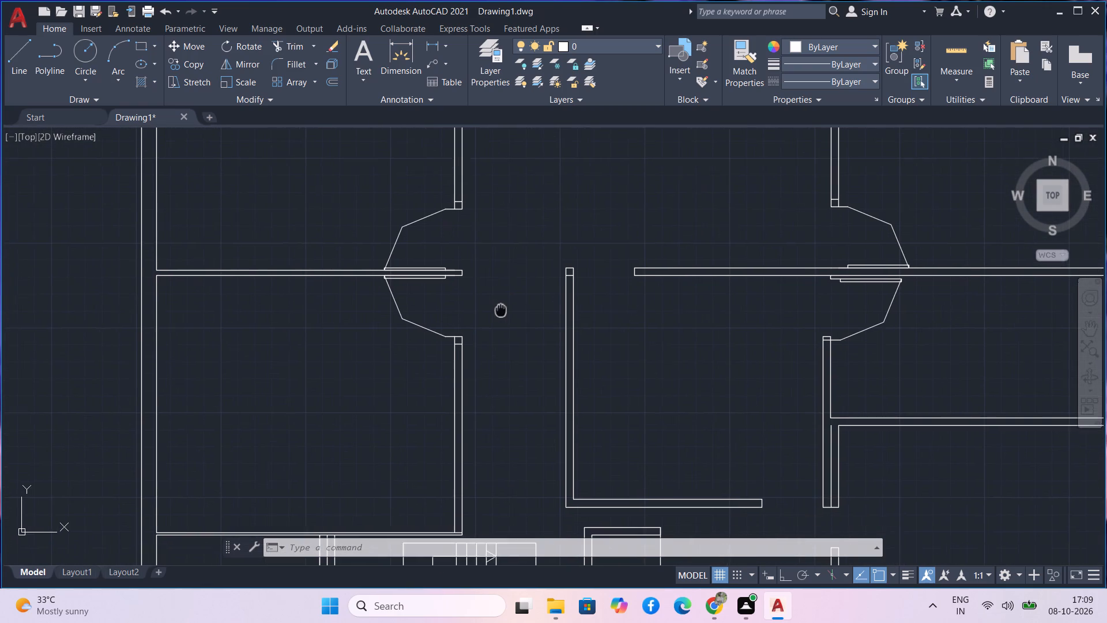
middle_drag(500, 309, 500, 303)
scroll(500, 309, down, 1)
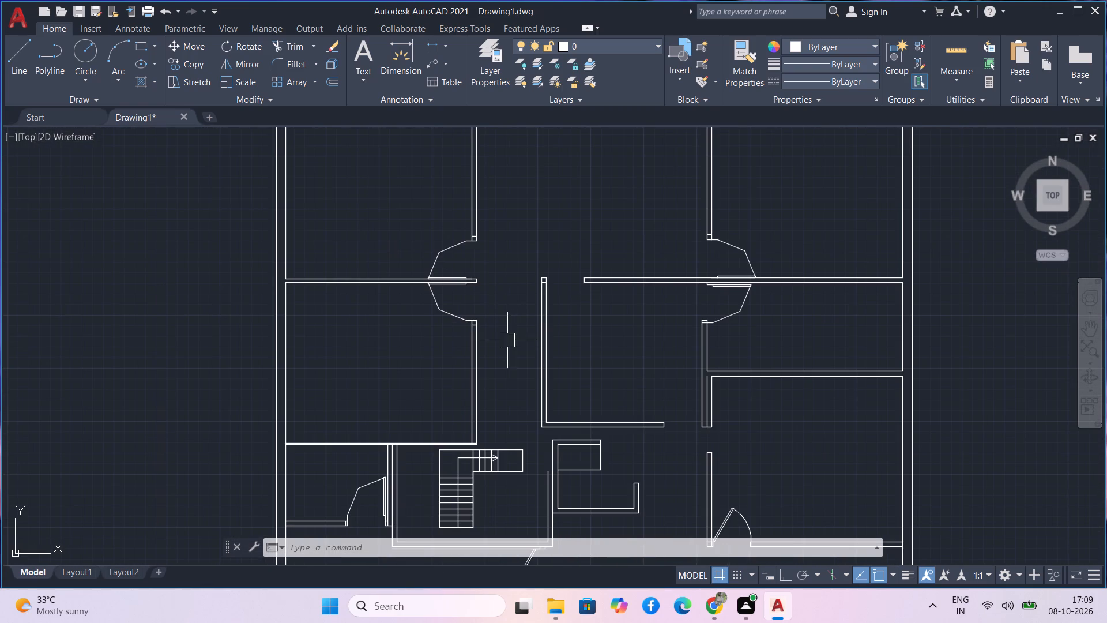
scroll(714, 401, up, 3)
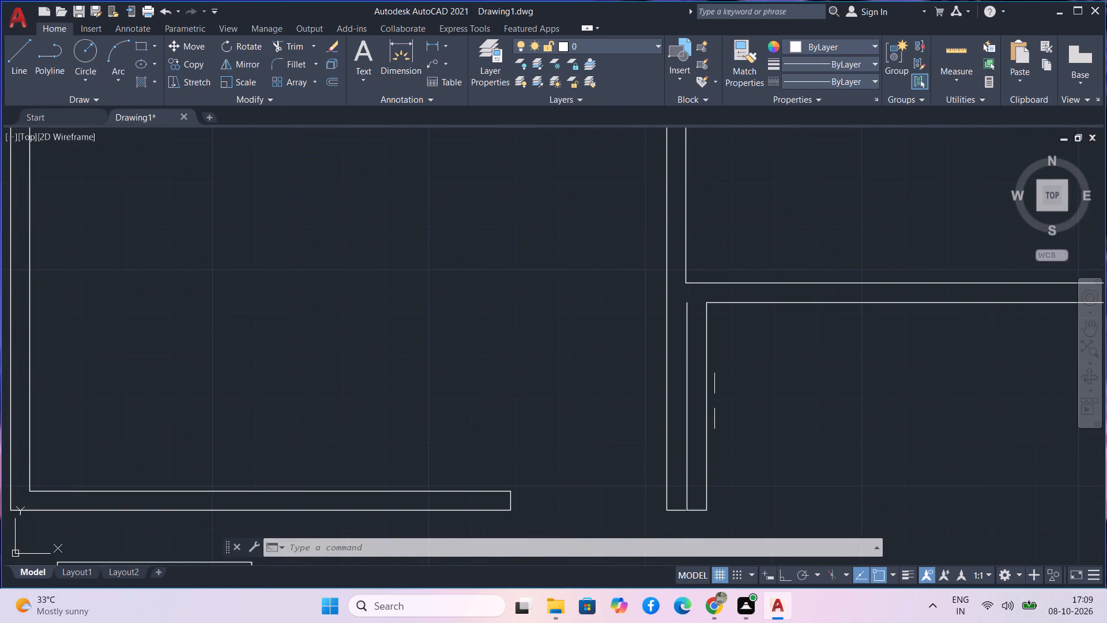
click(684, 378)
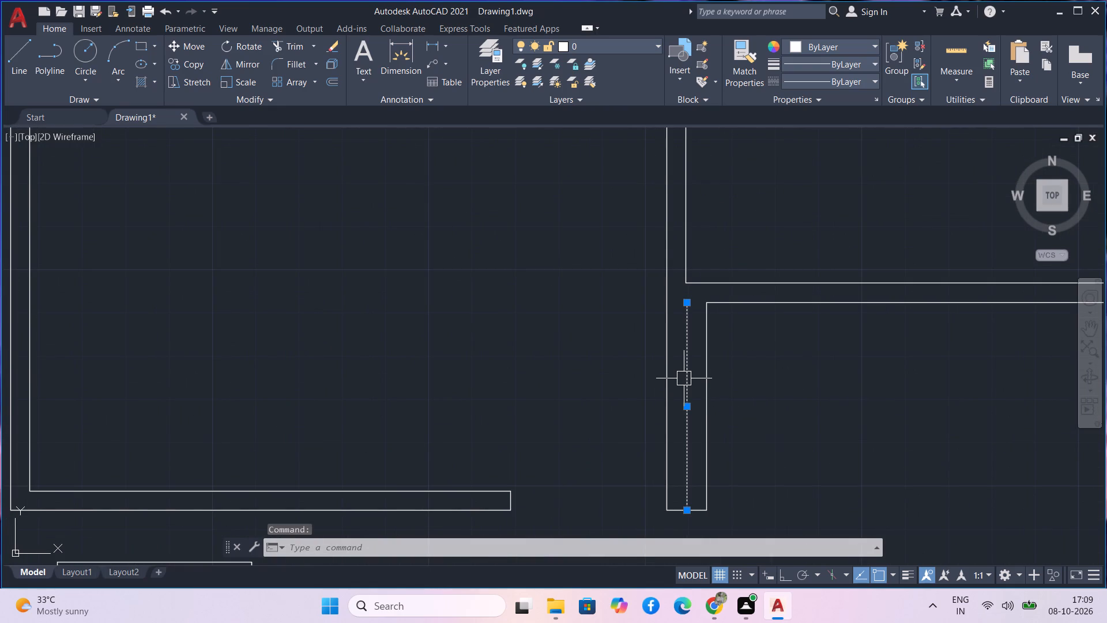
key(Delete)
Extend the right face line of the wall above the right-hand partition down to the wall stub's lower end.
scroll(684, 378, down, 2)
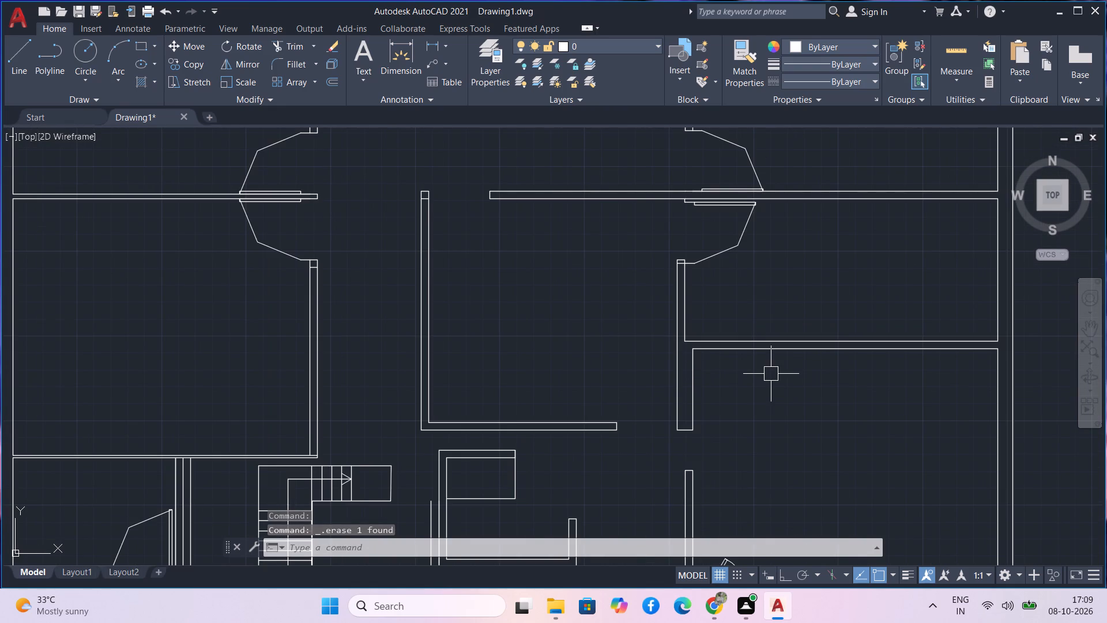
scroll(771, 382, down, 1)
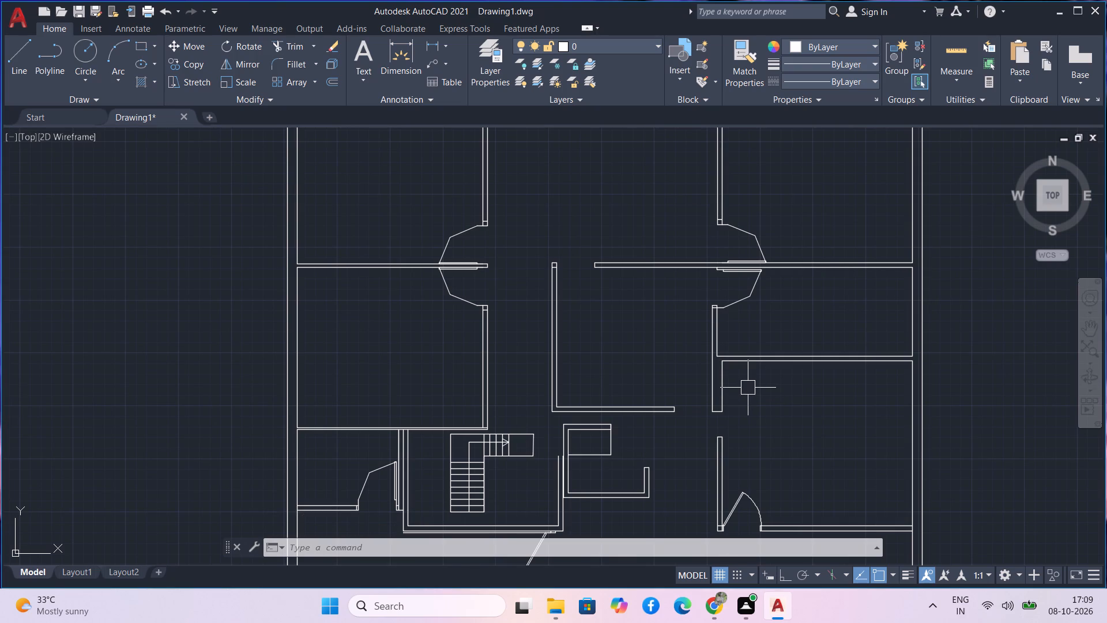
text(ex)
key(space)
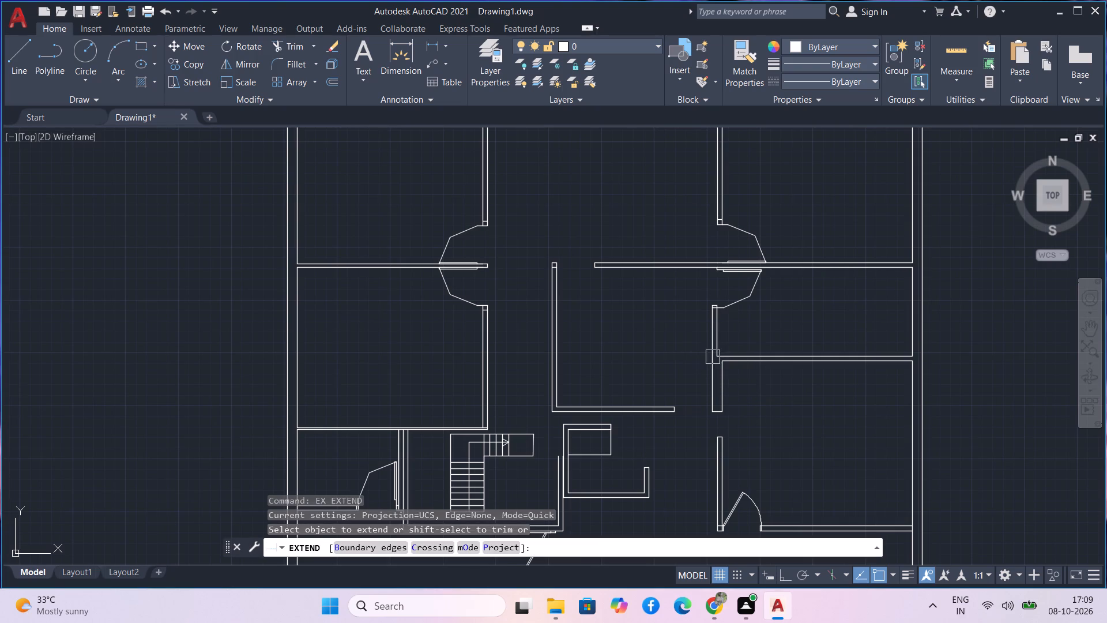
scroll(713, 357, up, 4)
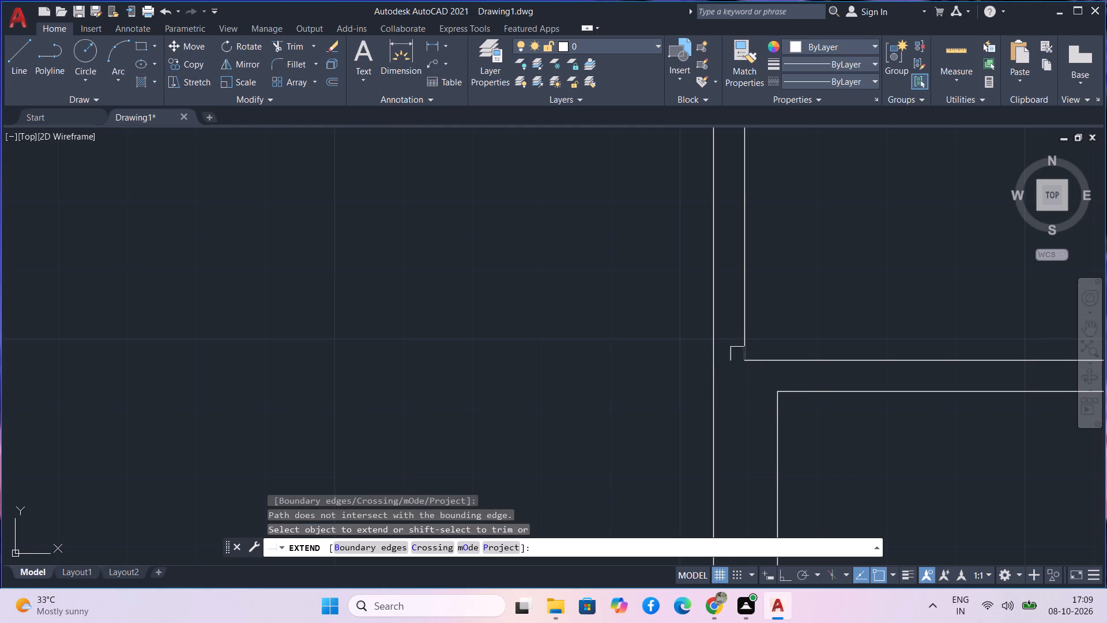
scroll(748, 370, down, 2)
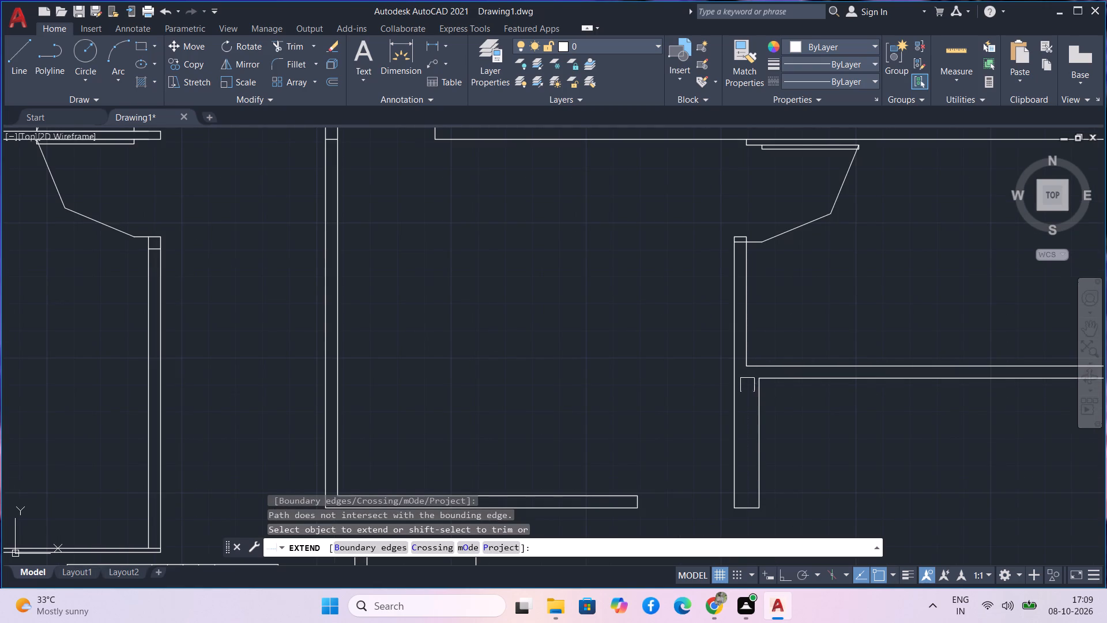
click(747, 366)
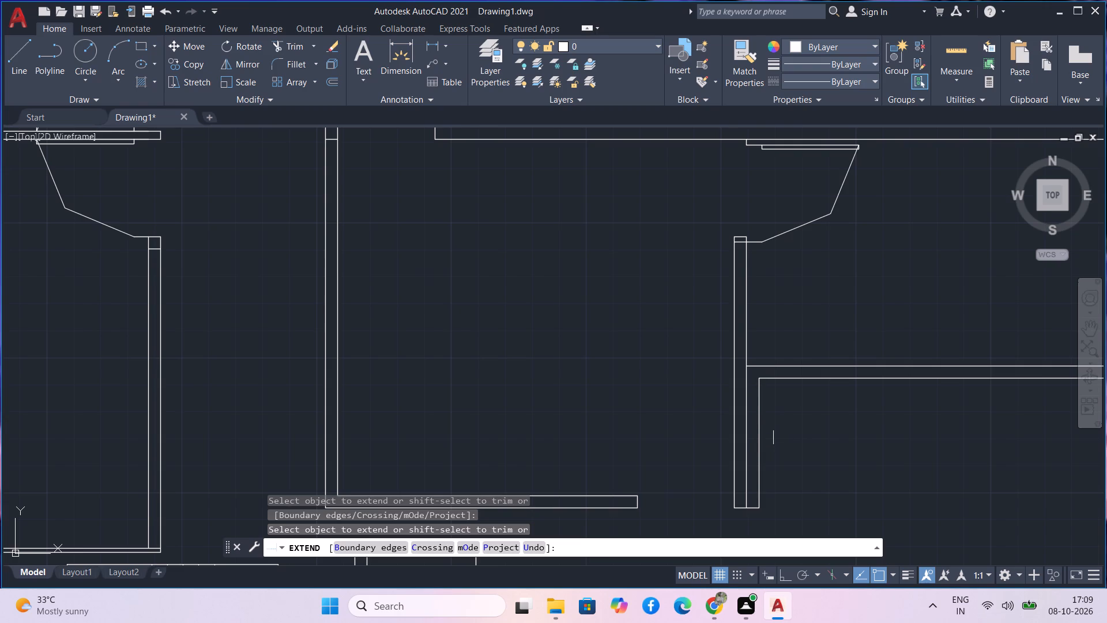
key(Escape)
Trim away the wall stub's surplus outer vertical line and the overhanging piece of its bottom end line.
key(t)
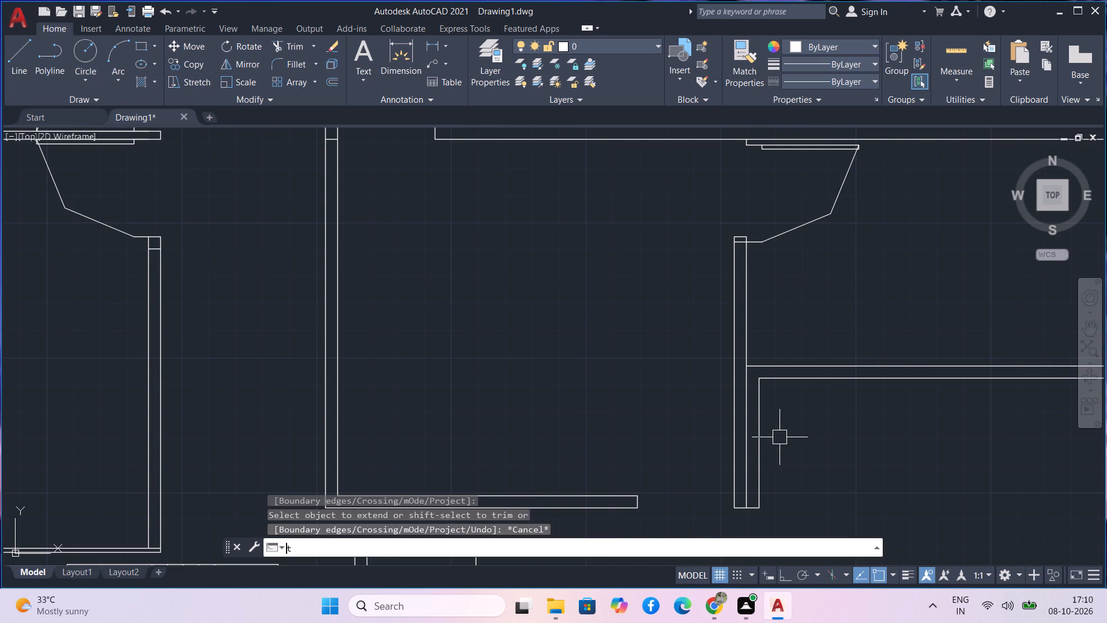
text(r)
key(space)
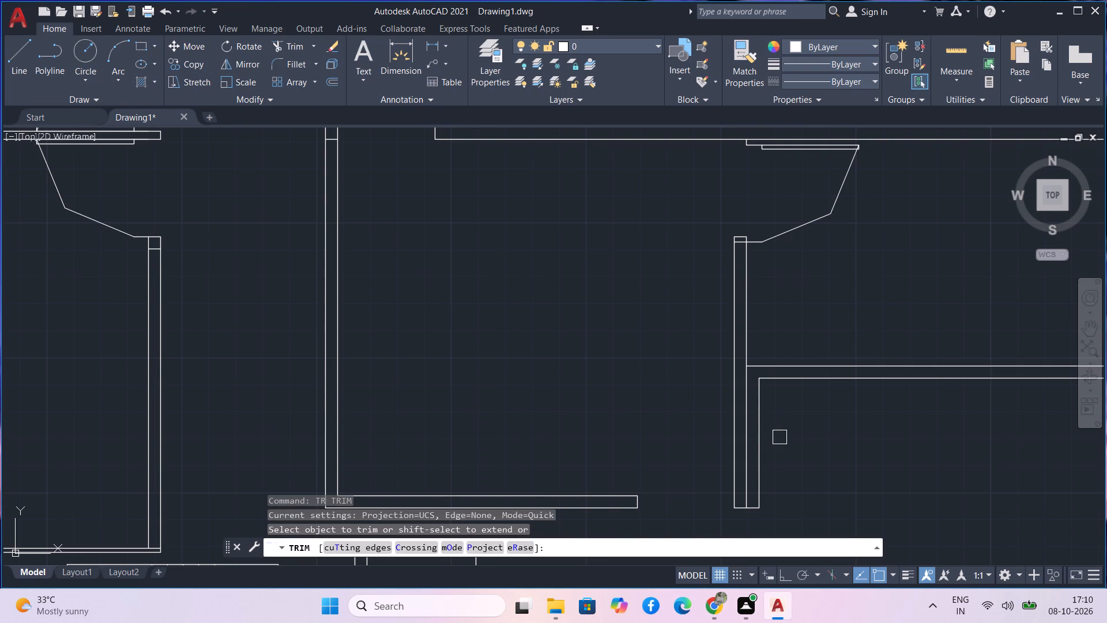
click(764, 426)
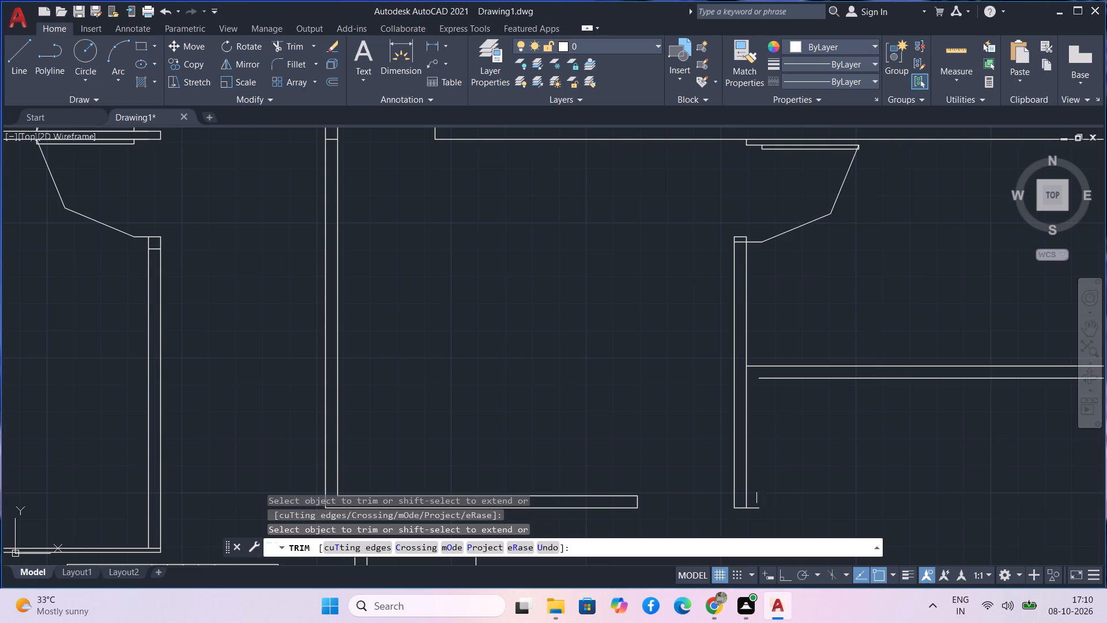
click(763, 511)
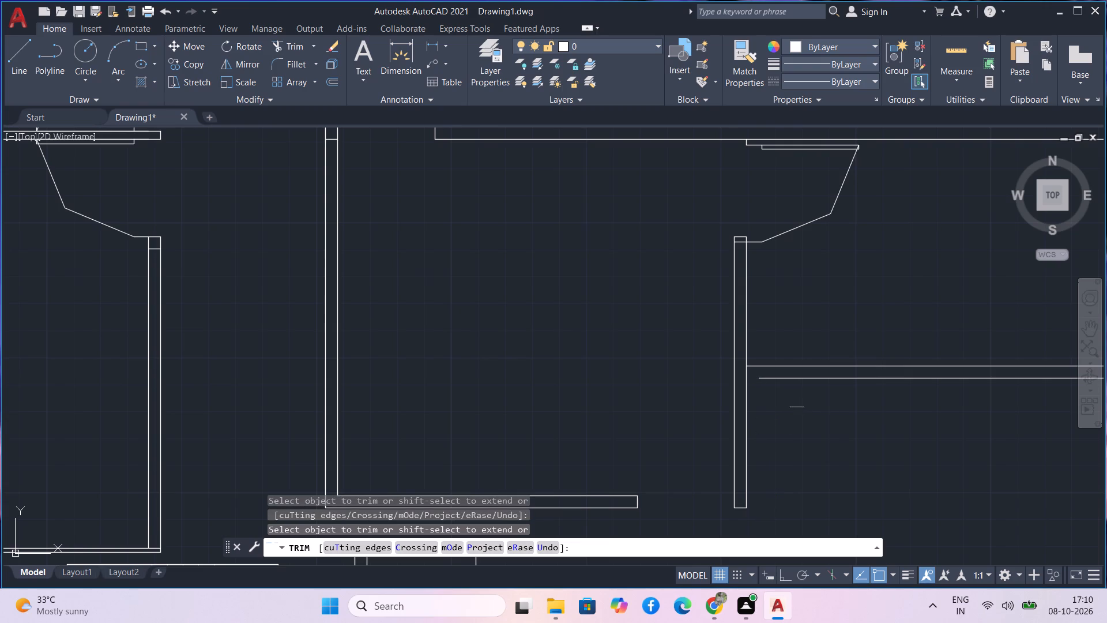
Extend the right-hand partition's lower line to the vertical wall and trim the vertical segment crossing their junction.
shift+click(797, 381)
scroll(748, 370, up, 3)
click(746, 388)
Trim the short horizontal segment crossing the wall corner just above the staircase, at the left room's lower-right corner.
scroll(746, 388, down, 2)
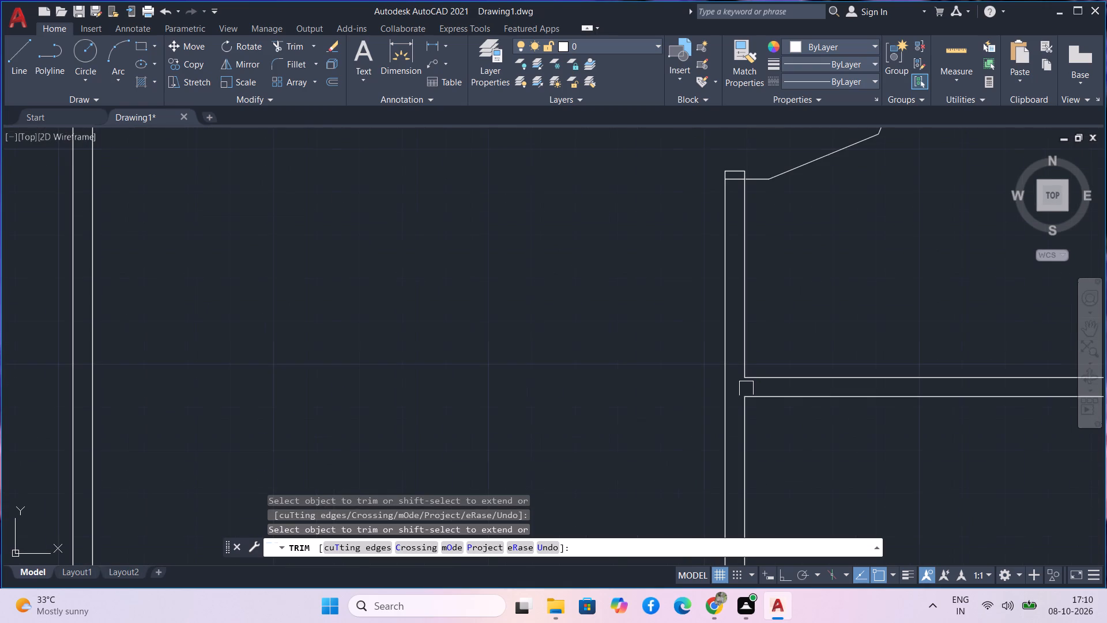
scroll(798, 450, down, 3)
middle_drag(798, 458, 709, 358)
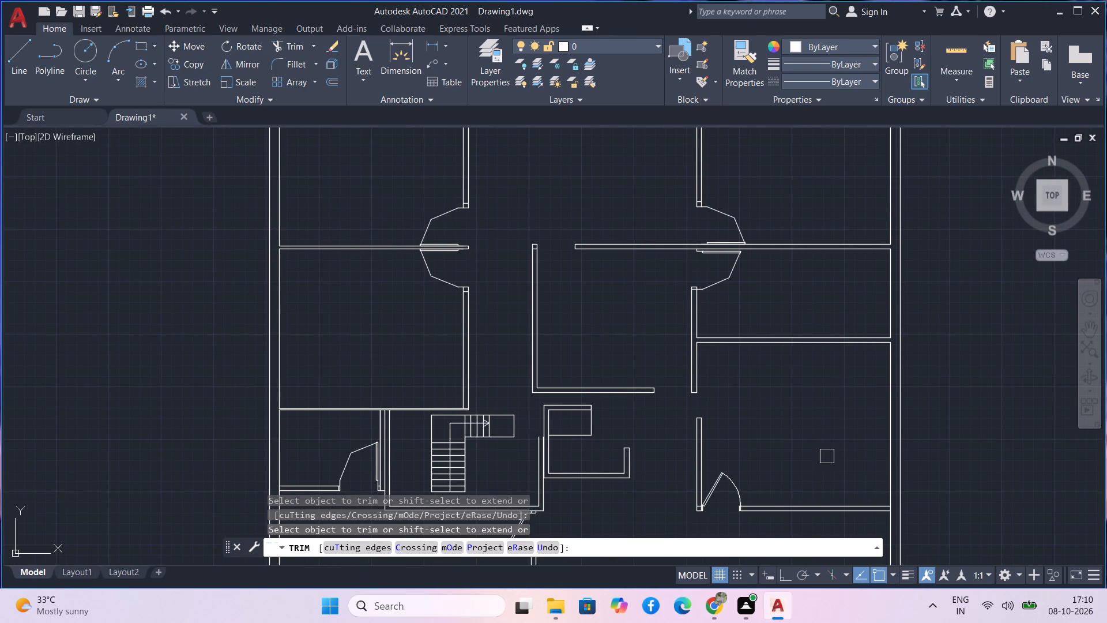
middle_drag(827, 457, 790, 371)
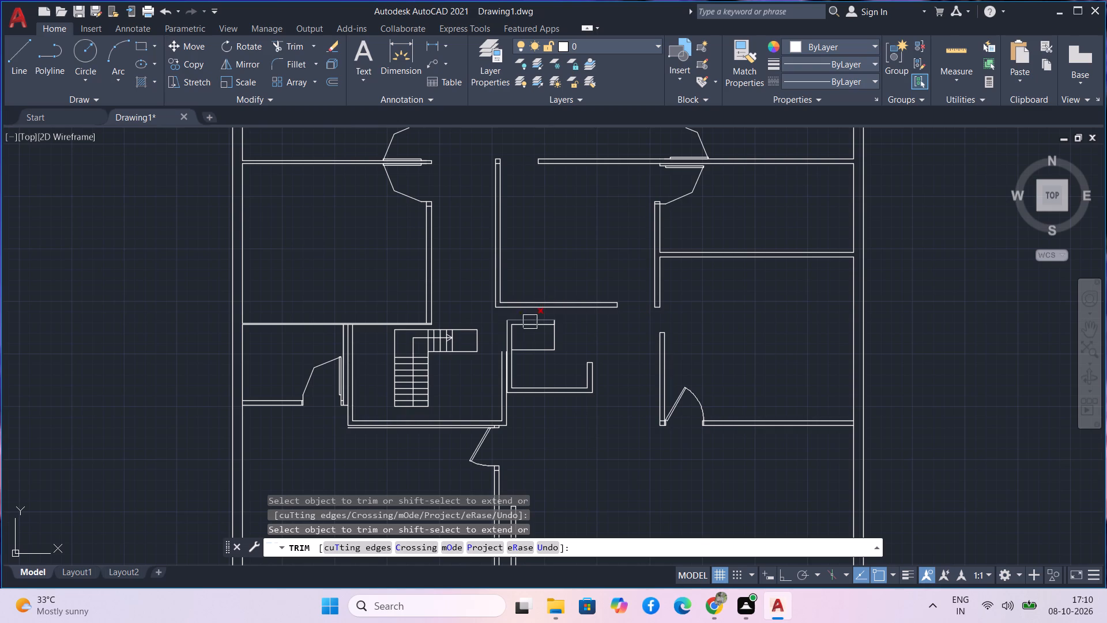
scroll(412, 317, up, 3)
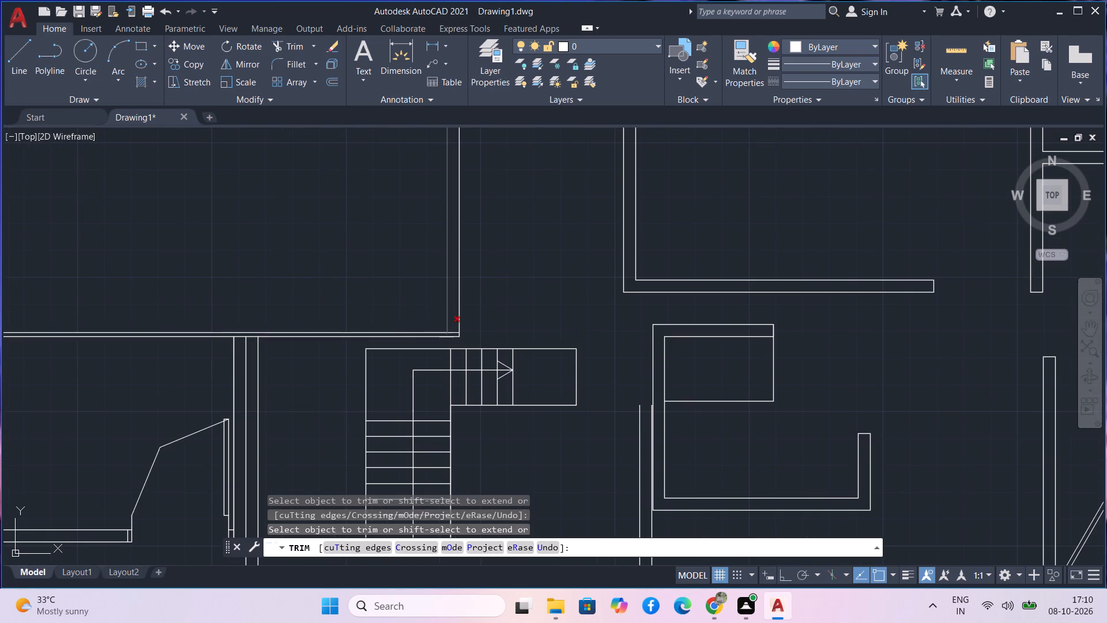
scroll(446, 331, up, 3)
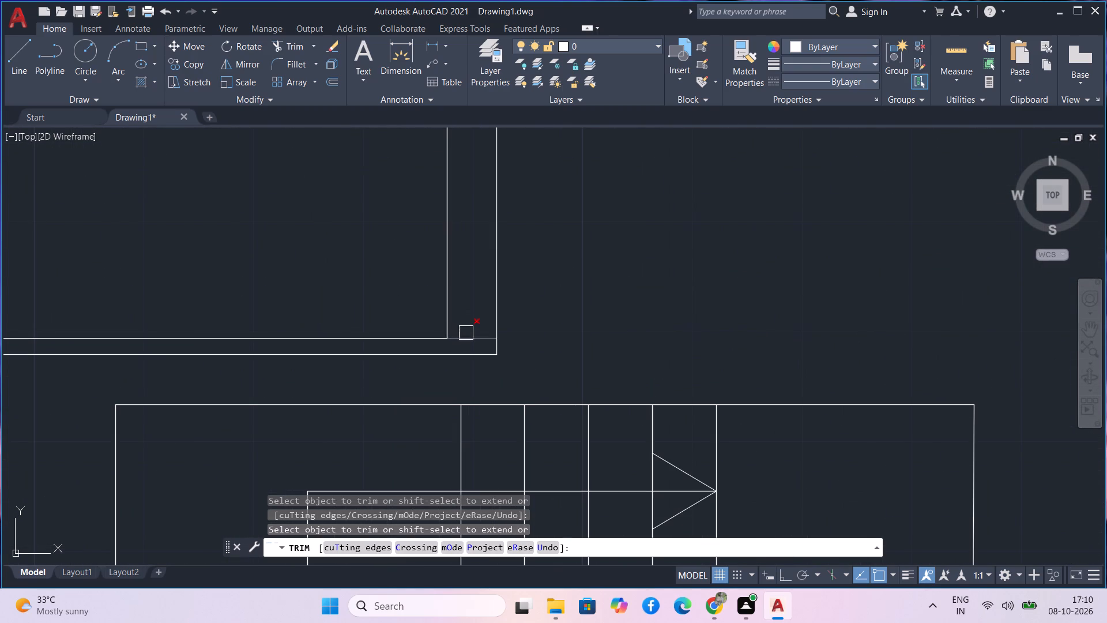
click(465, 333)
scroll(465, 333, down, 3)
scroll(570, 333, down, 3)
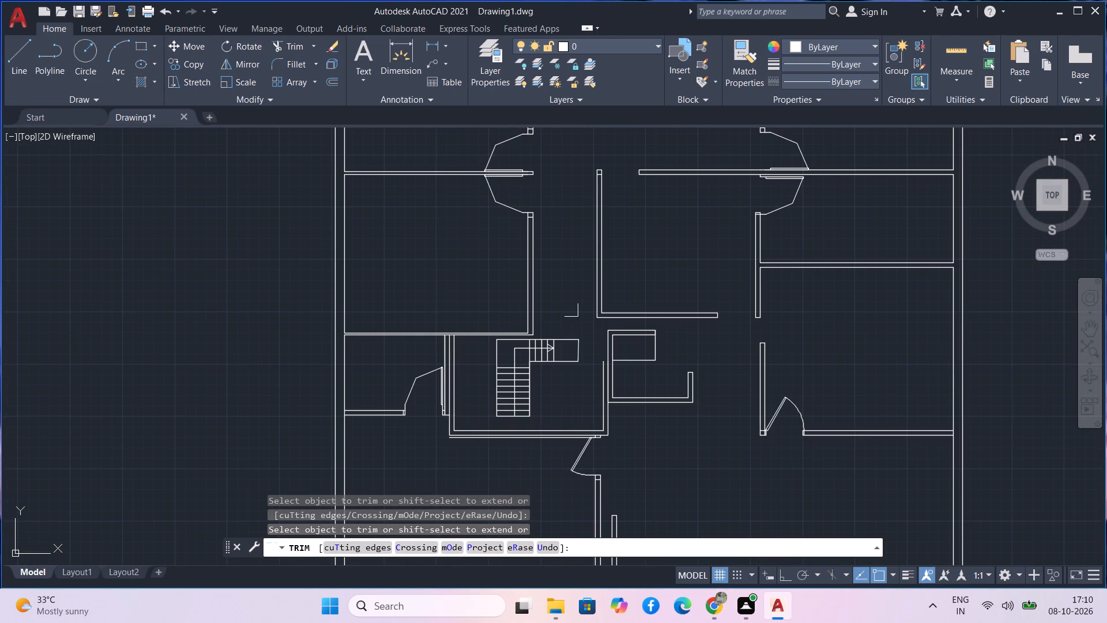
Trim away the surplus outermost vertical line, on the door side, of the wall between the small left room and the staircase.
scroll(443, 383, up, 2)
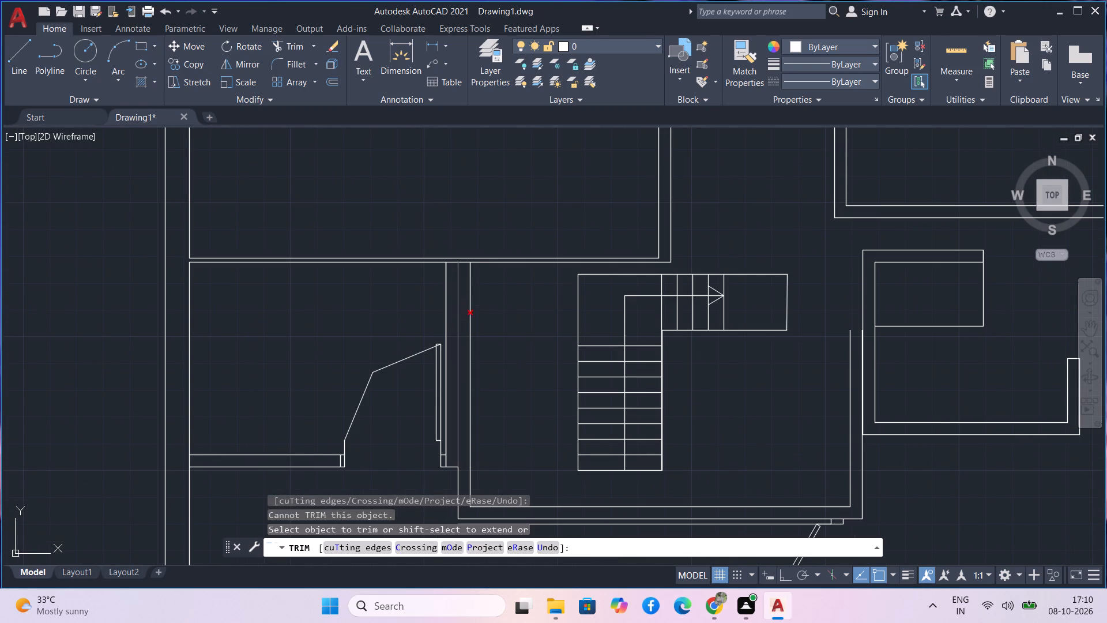
scroll(460, 332, down, 1)
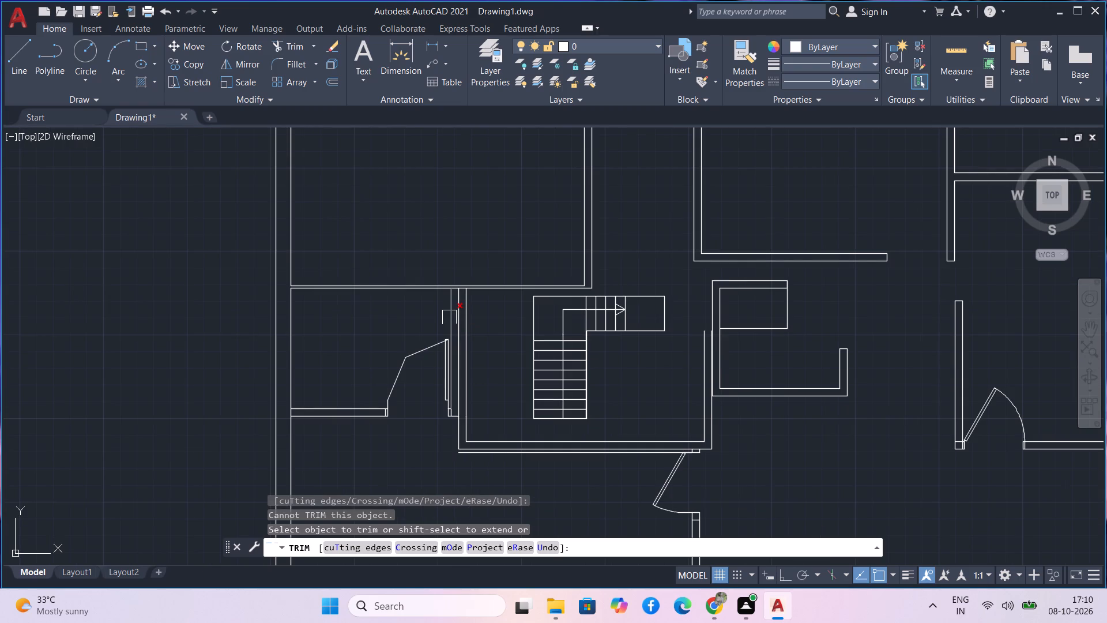
click(449, 317)
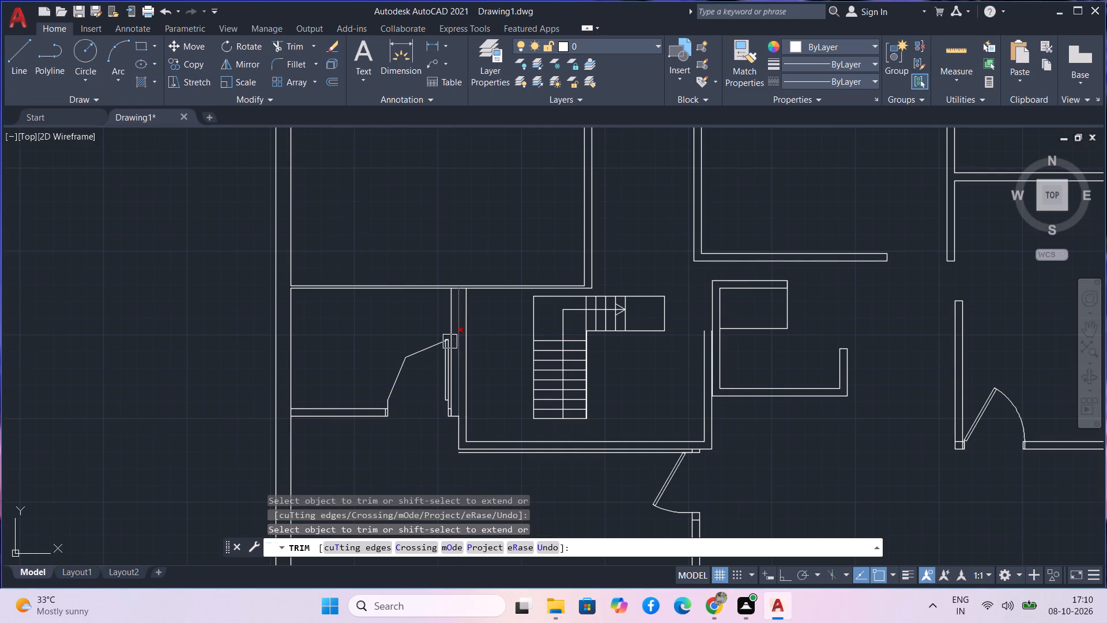
scroll(443, 342, up, 3)
click(476, 299)
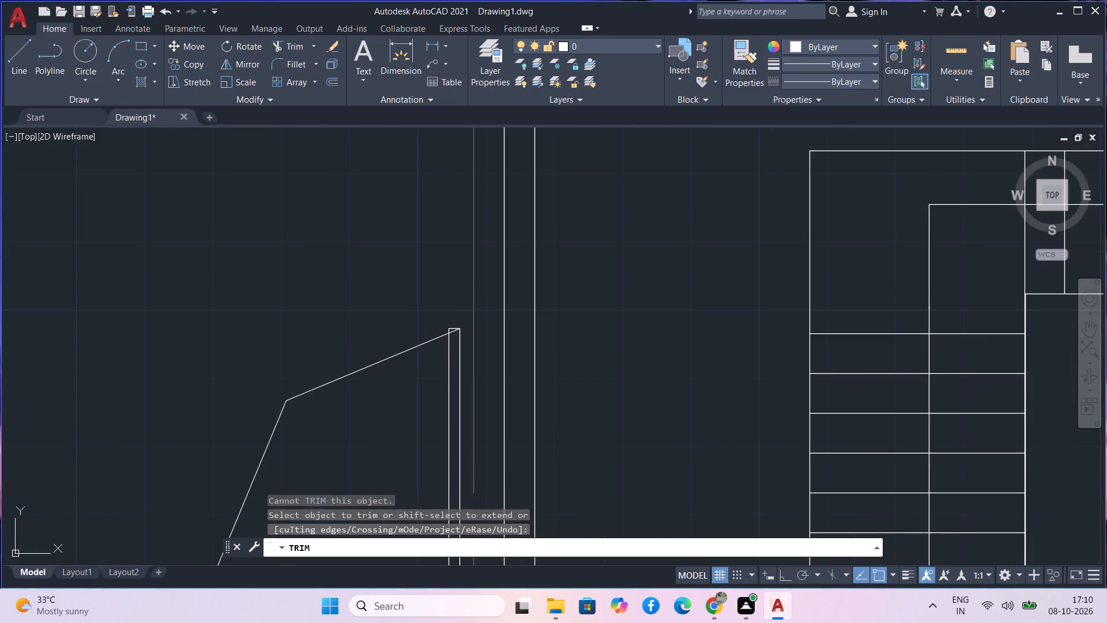
scroll(434, 331, down, 3)
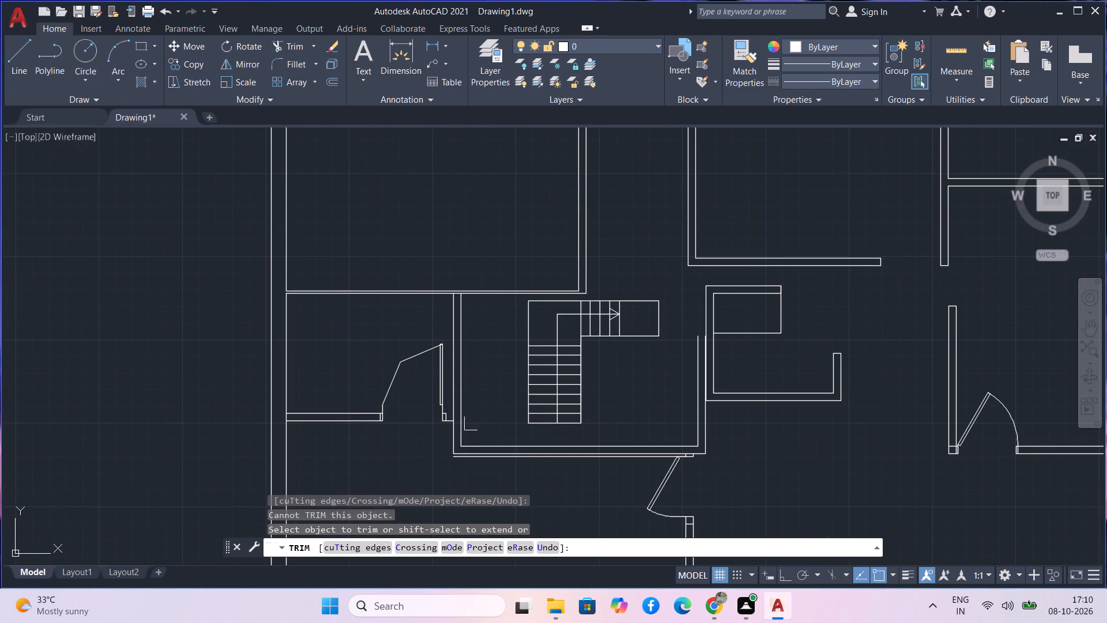
middle_drag(510, 401, 475, 369)
scroll(463, 334, down, 3)
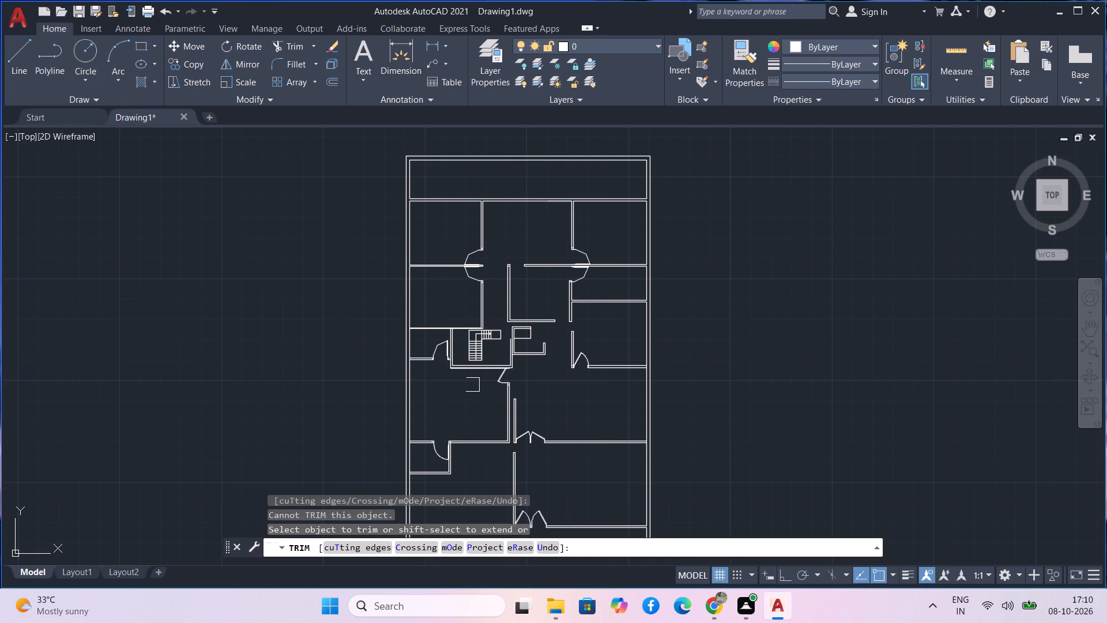
middle_drag(471, 371, 469, 329)
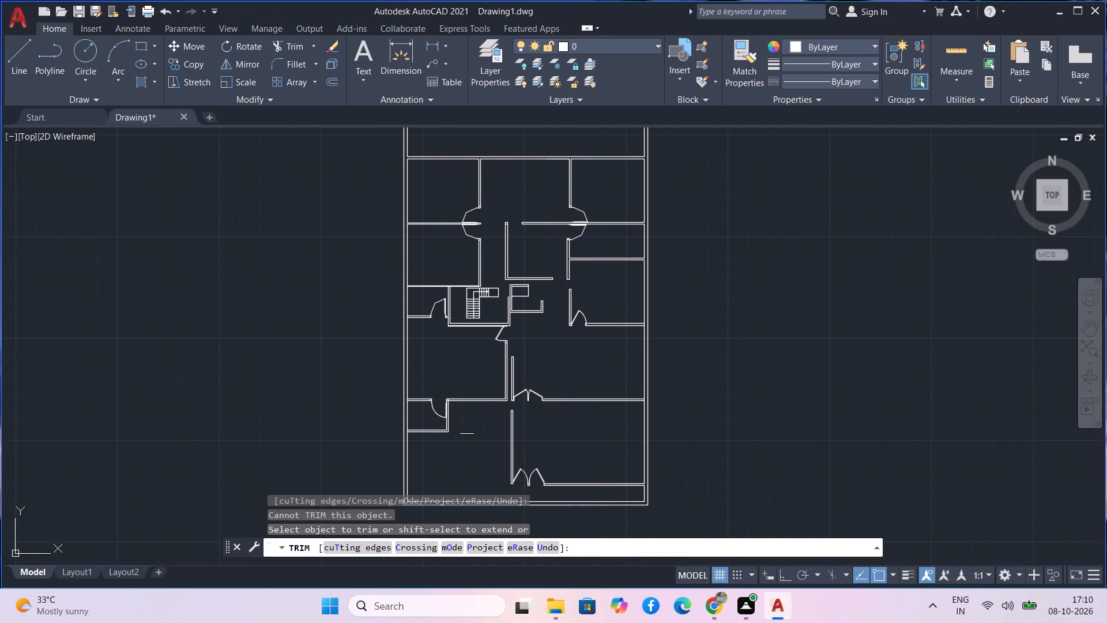
middle_drag(466, 436, 467, 366)
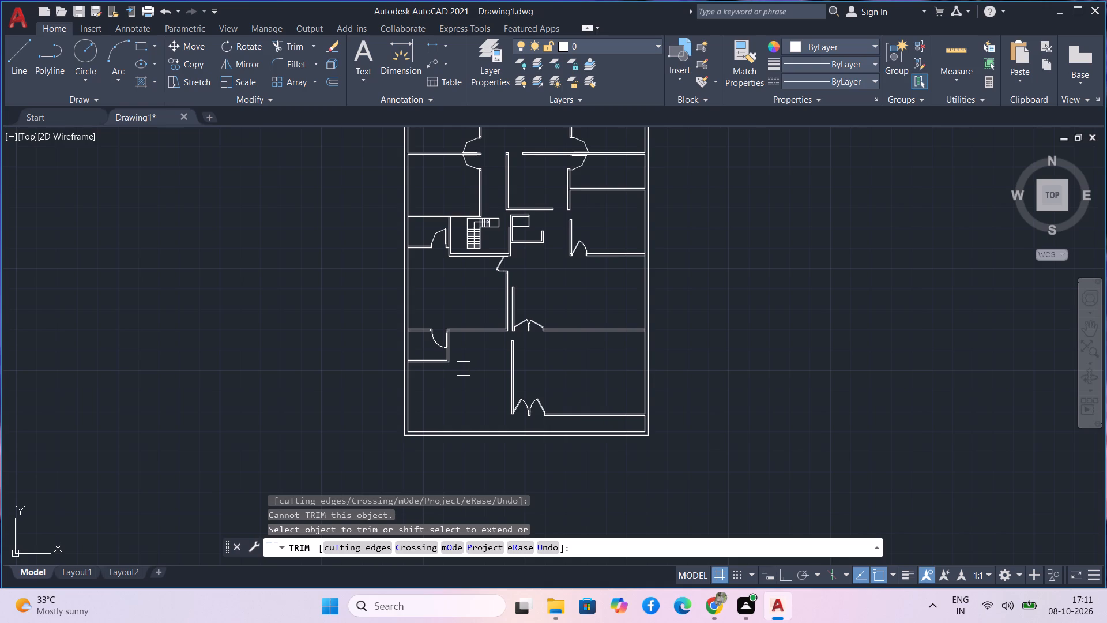
key(Escape)
Open the tool palettes and insert two Vehicles - Imperial car blocks in the empty space right of the floor plan.
middle_drag(923, 279, 753, 387)
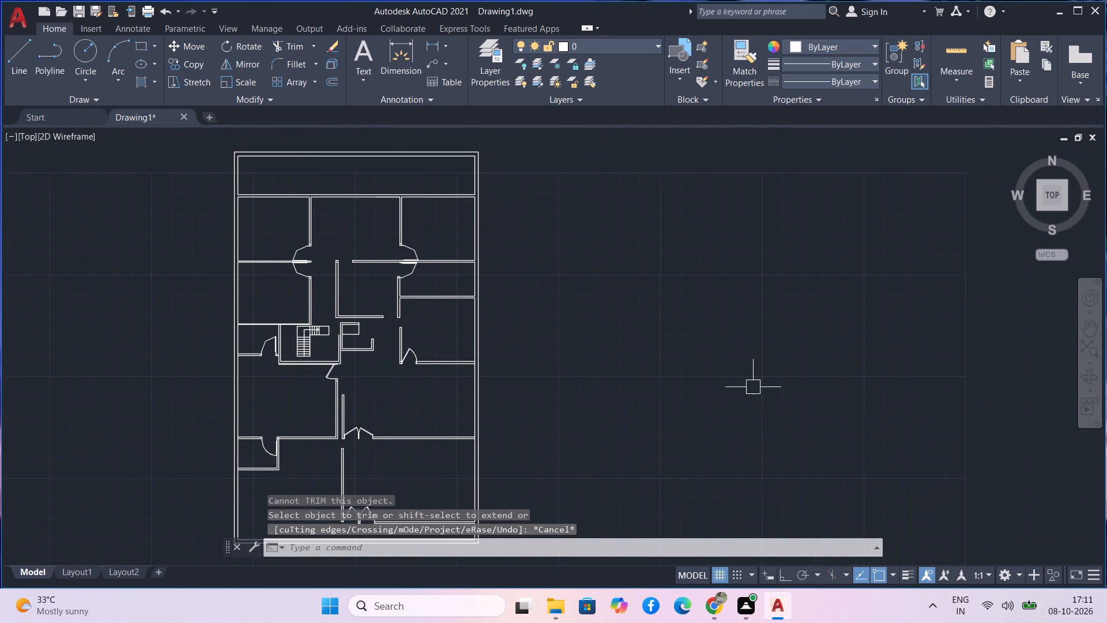
scroll(760, 369, down, 1)
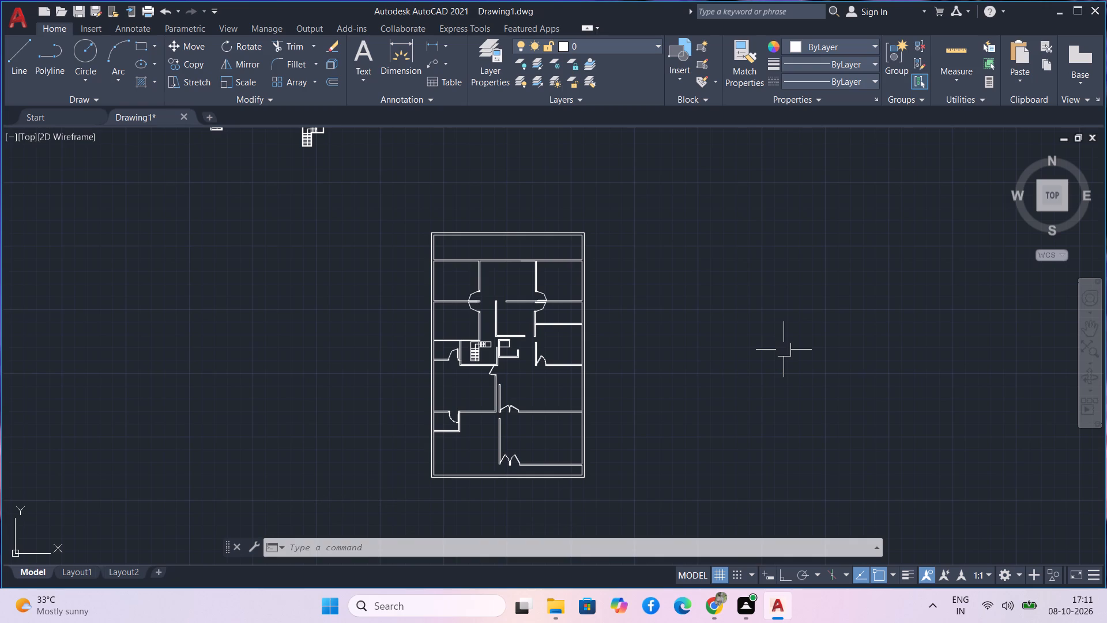
text(tp)
key(space)
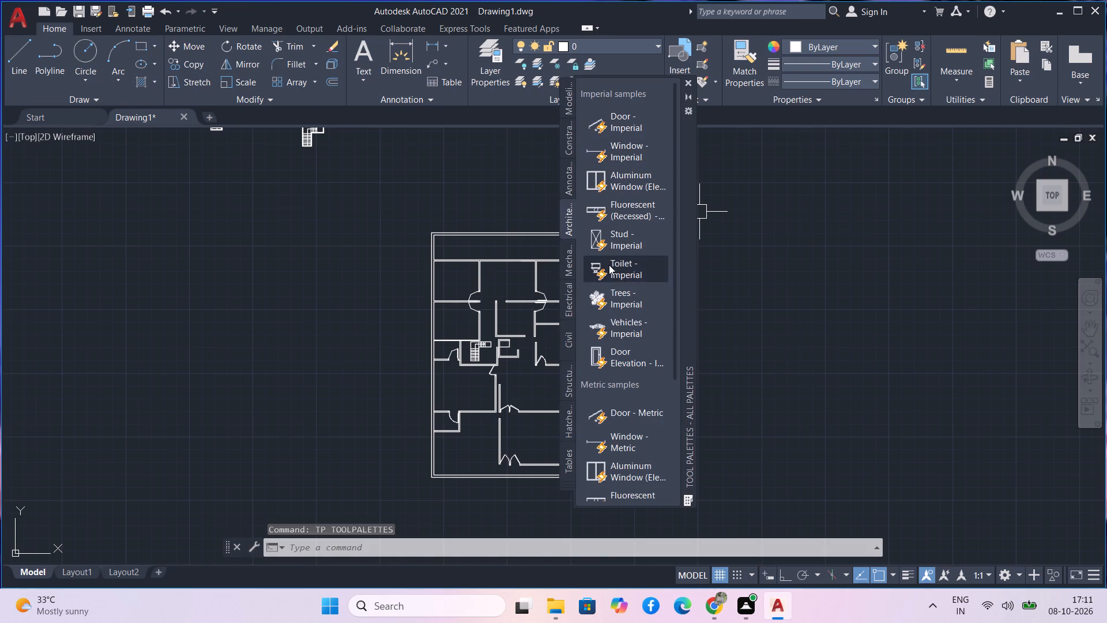
click(628, 324)
drag(629, 323, 839, 325)
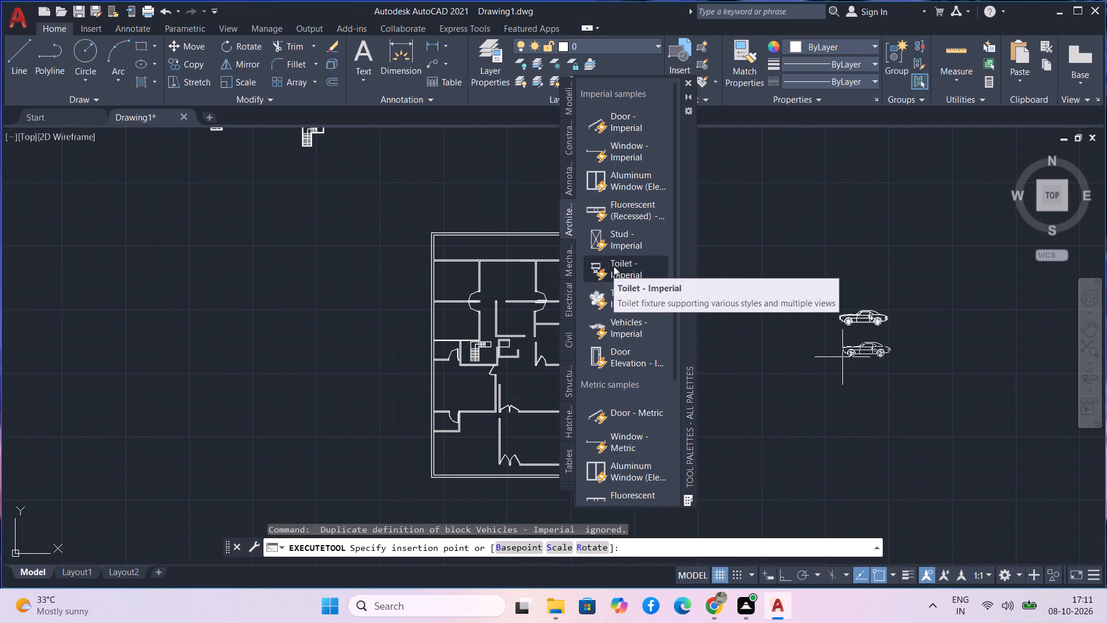
drag(613, 266, 796, 257)
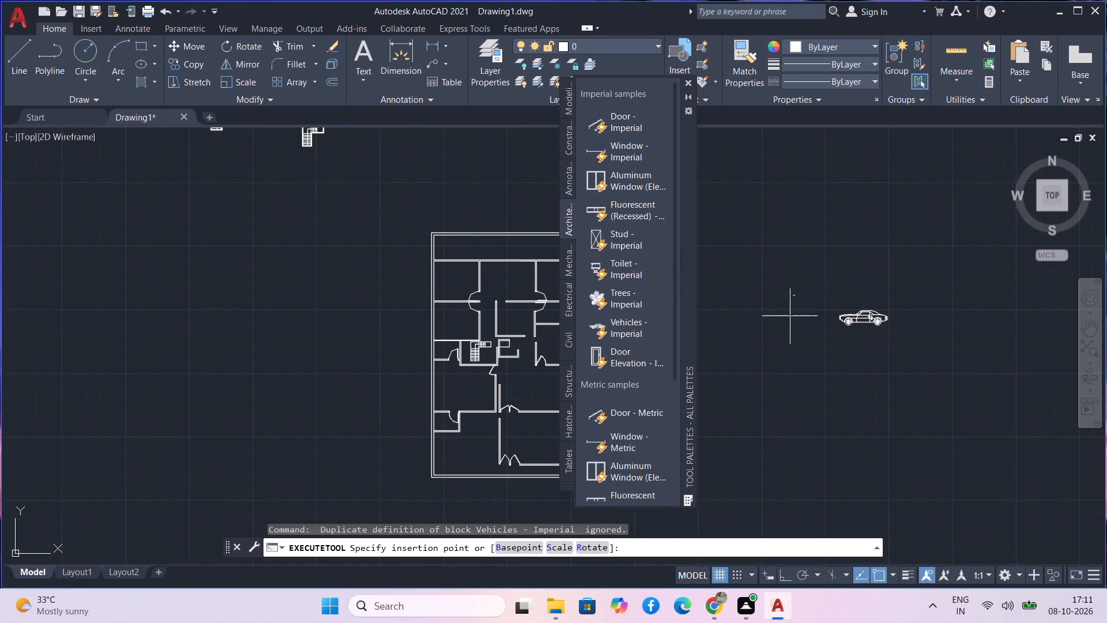
click(790, 348)
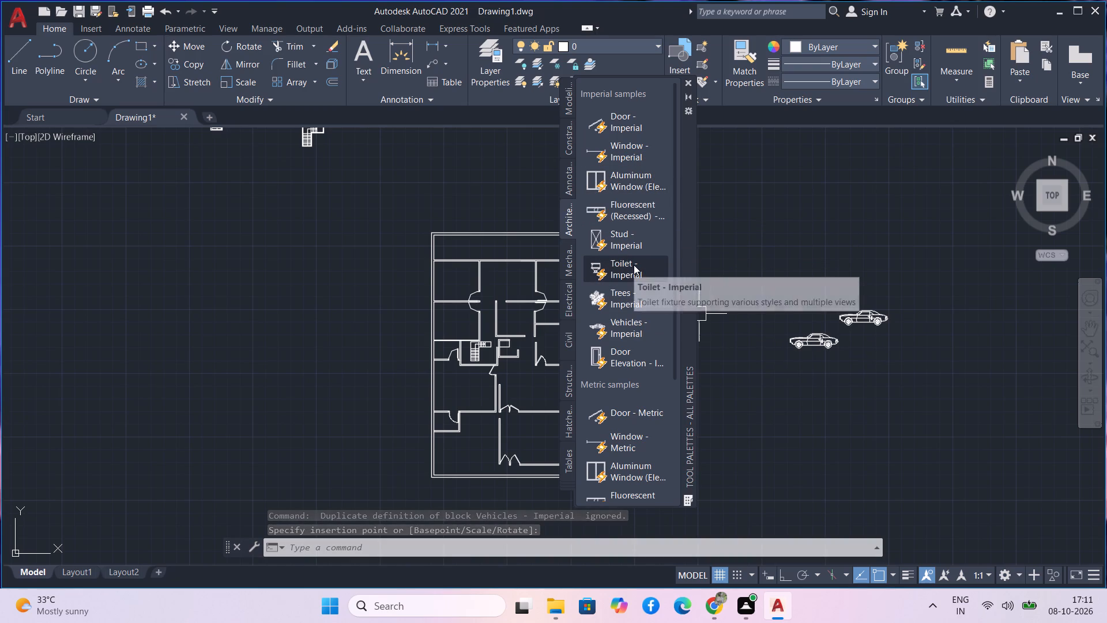
Insert a Toilet - Imperial block in the empty space just above the two cars.
drag(634, 265, 671, 265)
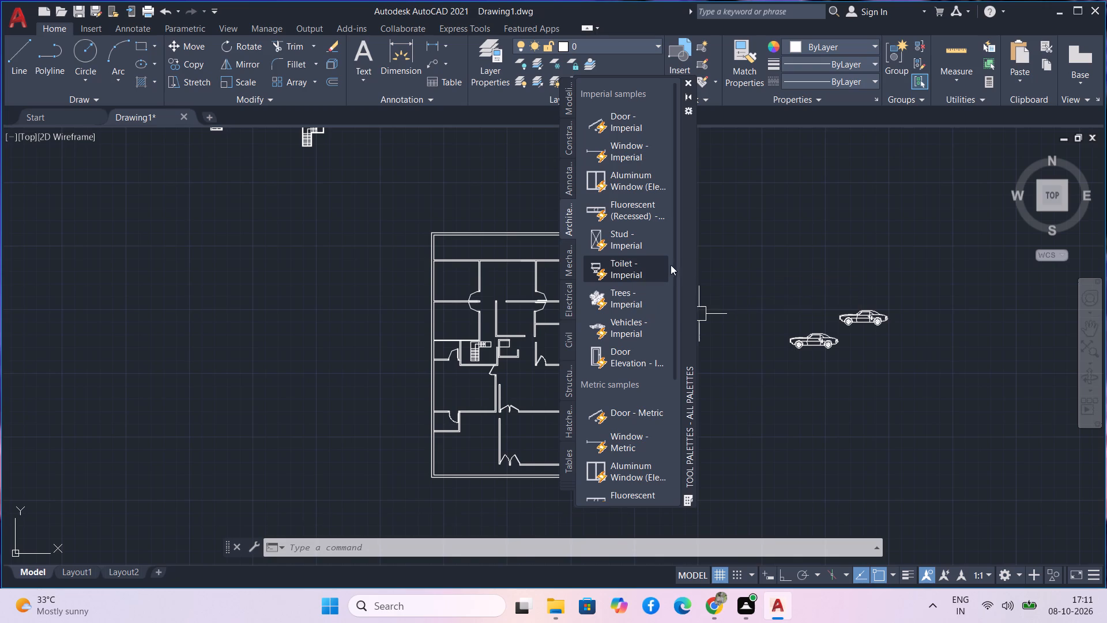
drag(671, 265, 869, 256)
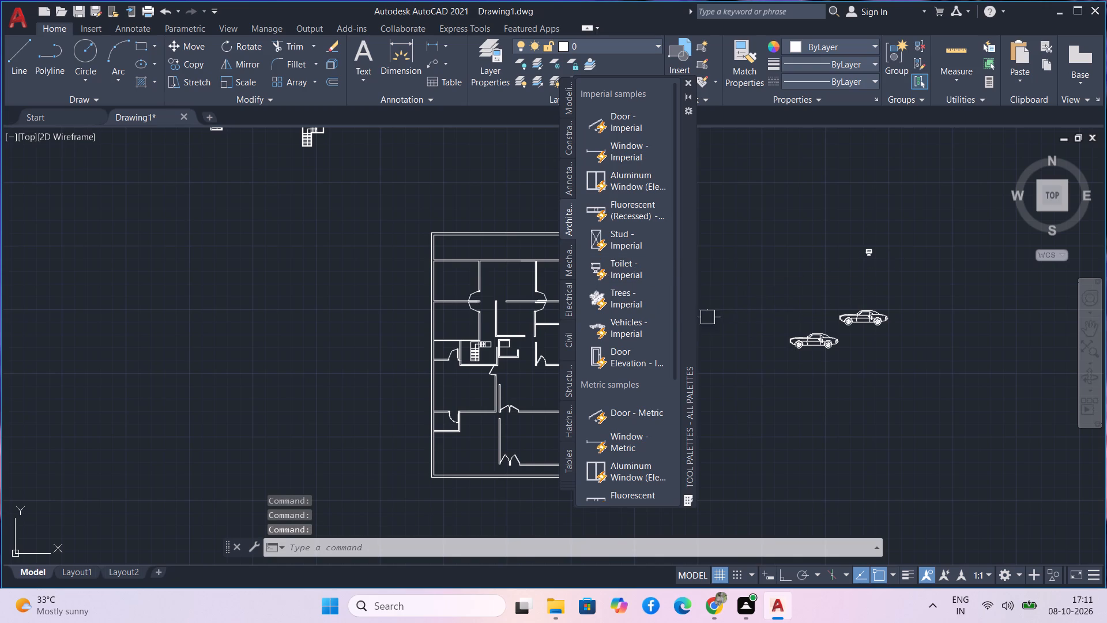
scroll(618, 358, down, 1)
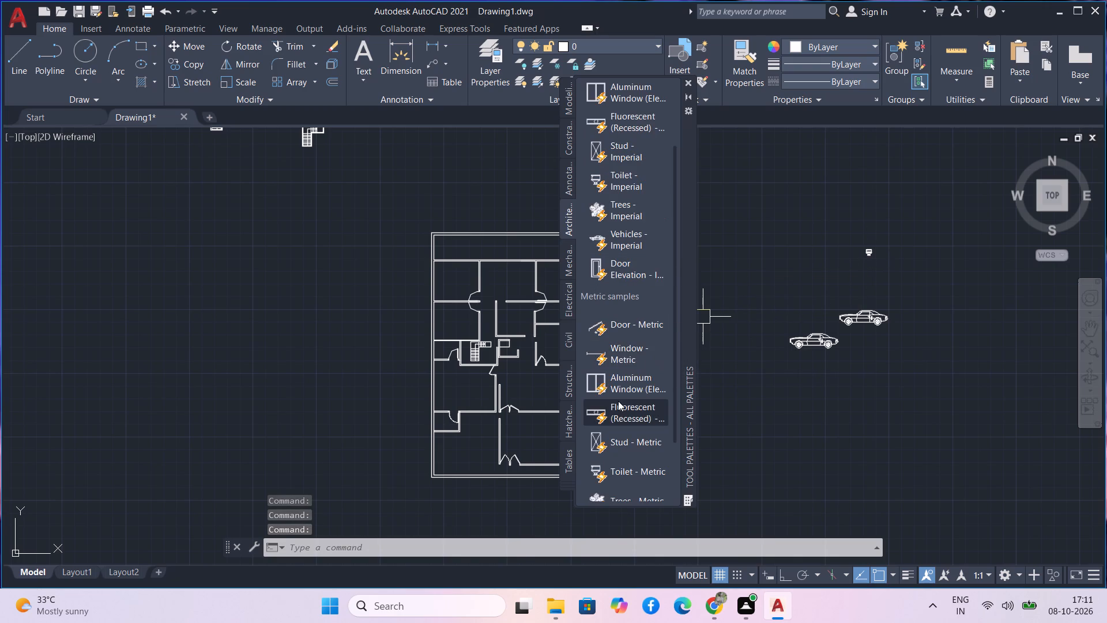
scroll(629, 427, down, 1)
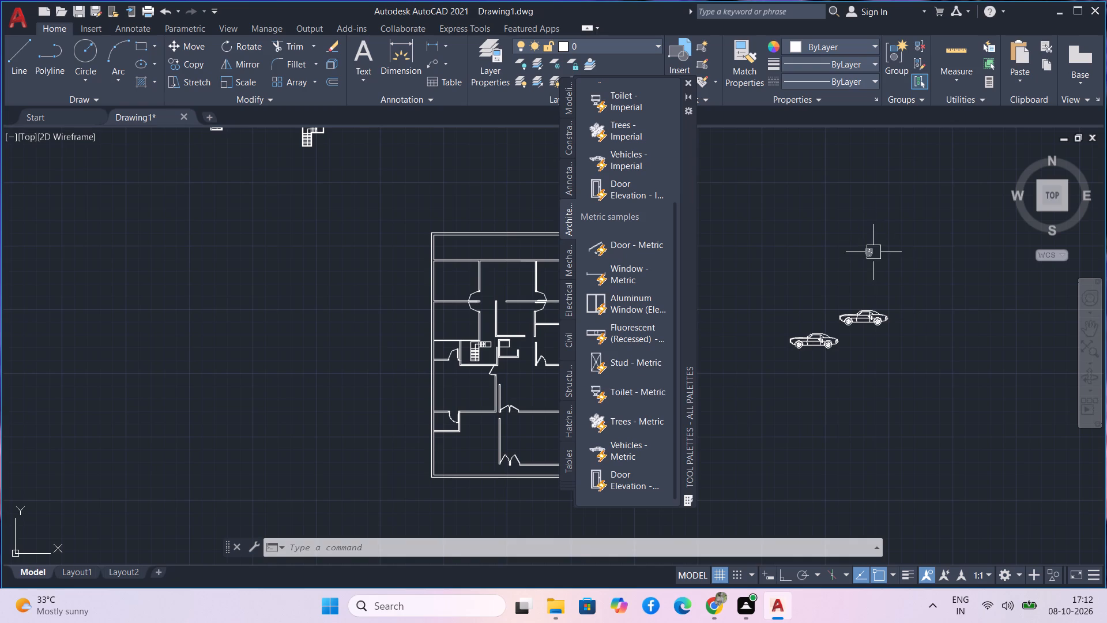
scroll(873, 253, up, 7)
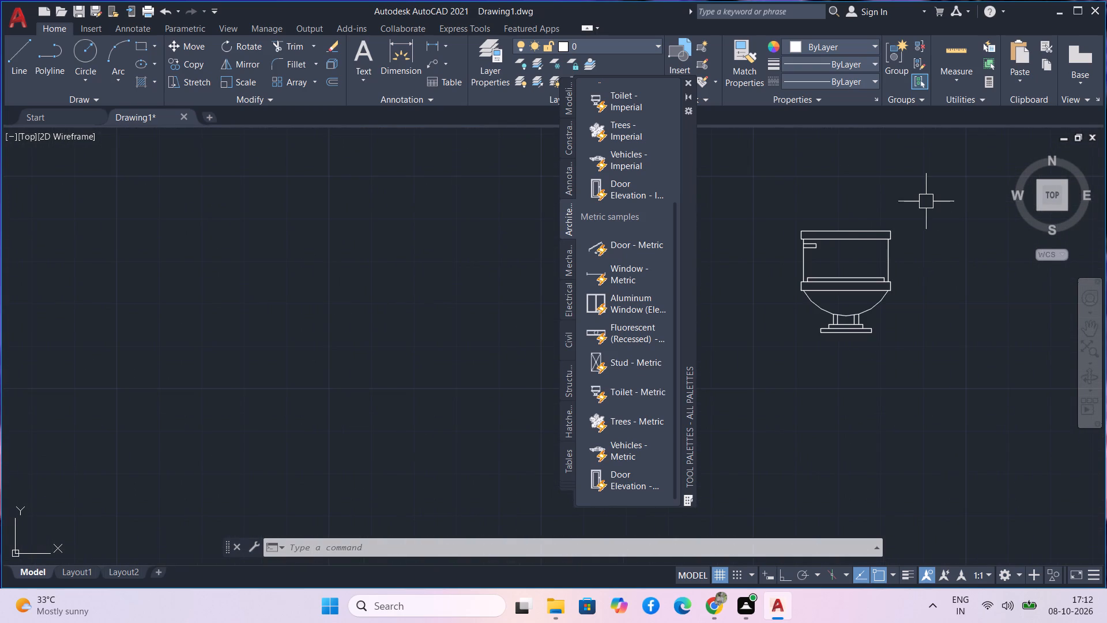
scroll(921, 205, down, 1)
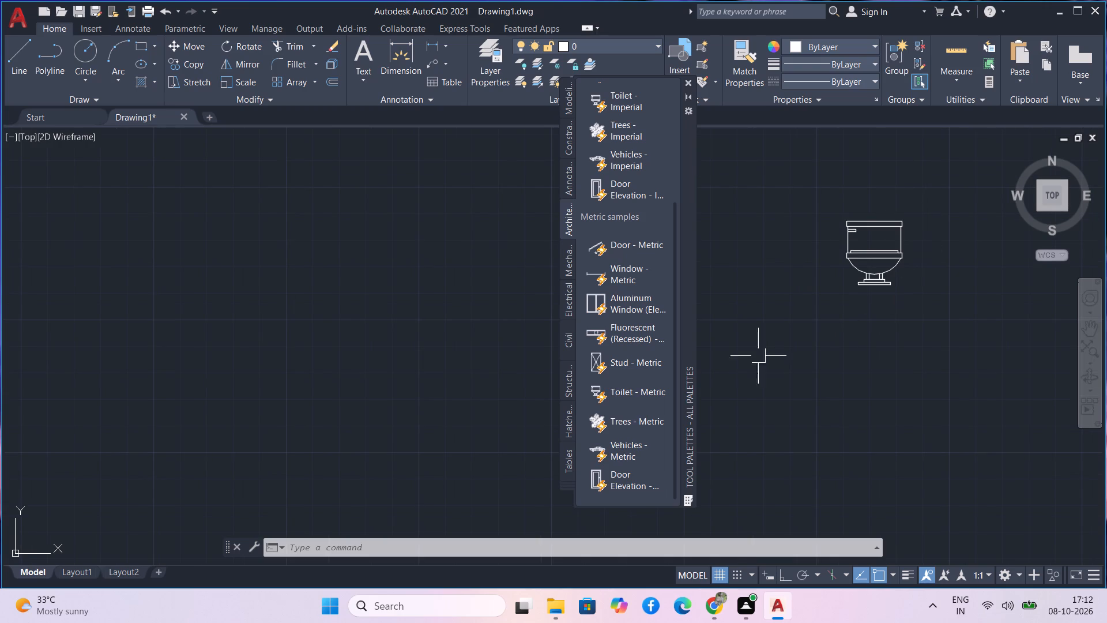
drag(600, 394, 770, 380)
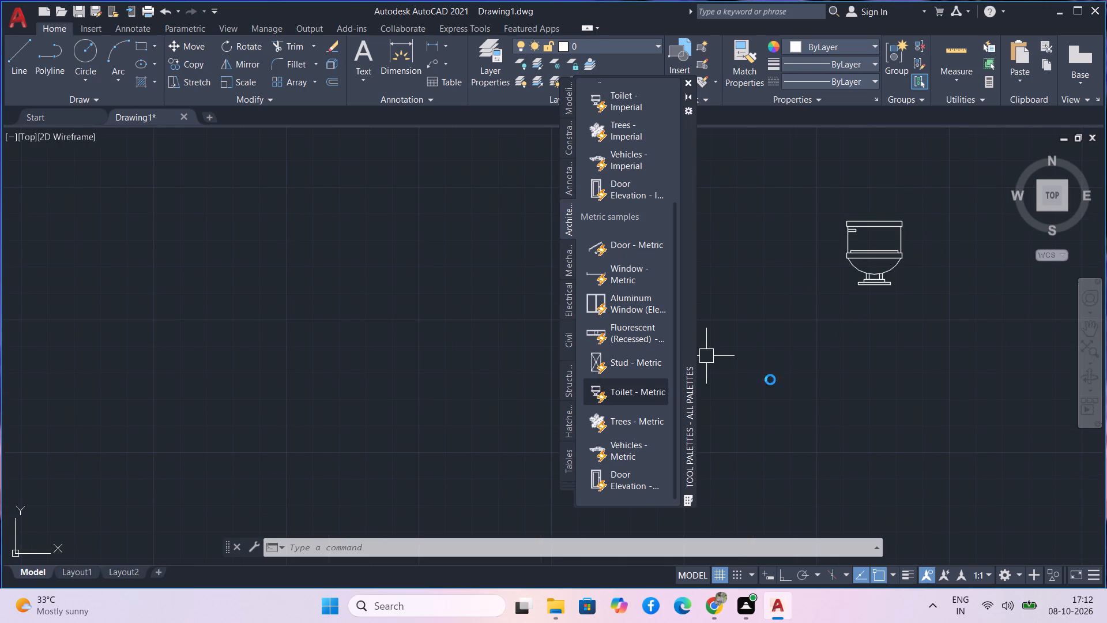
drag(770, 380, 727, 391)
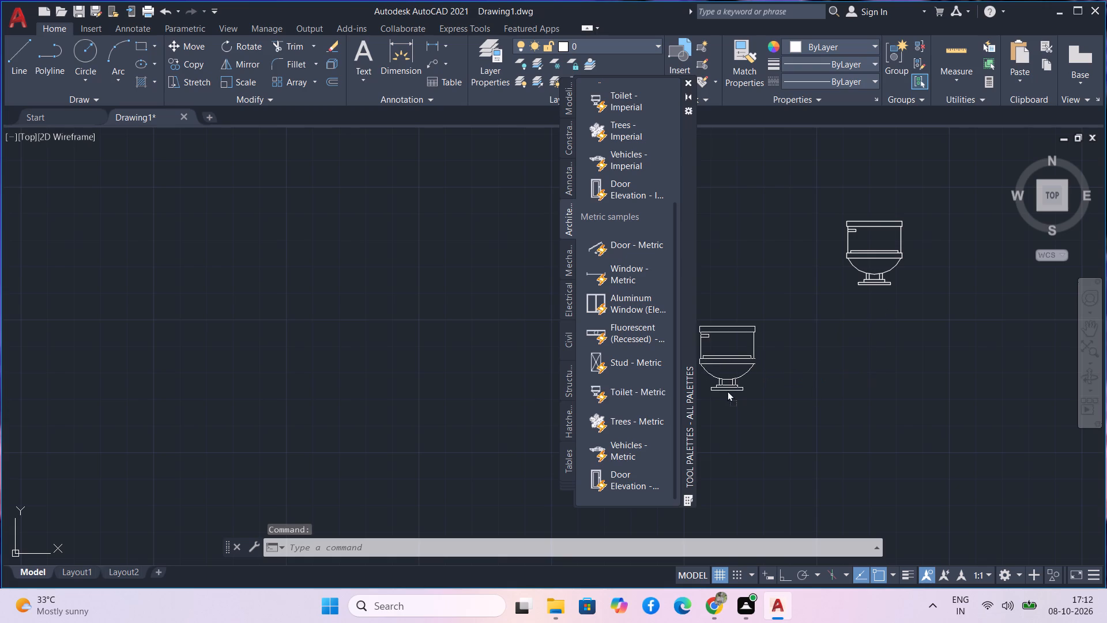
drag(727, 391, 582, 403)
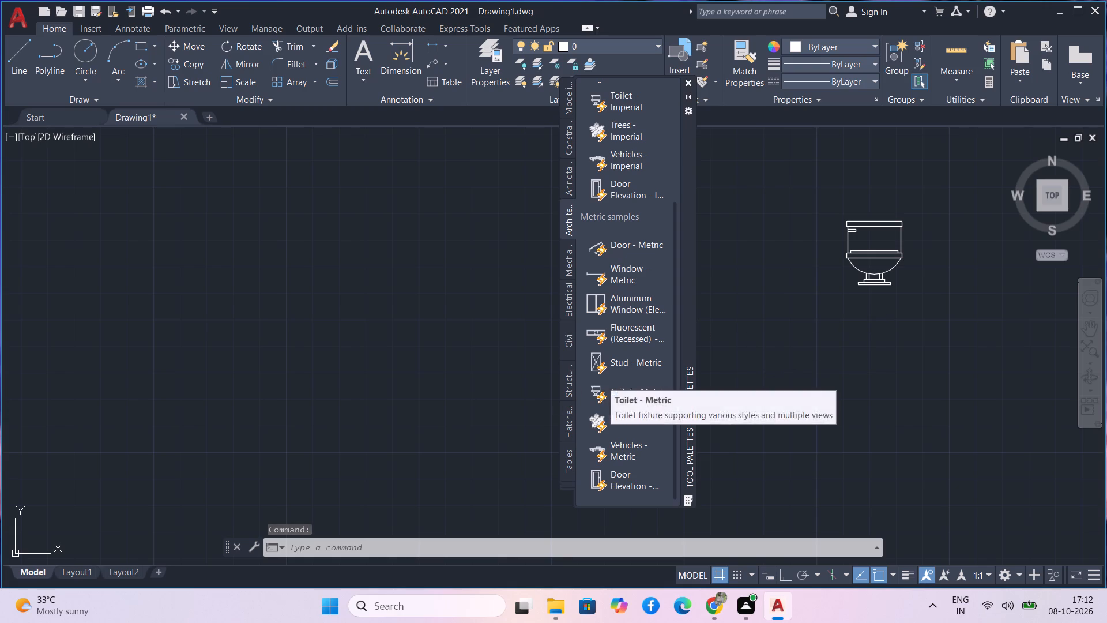
Insert a Trees - Metric block in the empty space well to the left of the toilet block.
scroll(616, 418, down, 1)
drag(617, 424, 624, 421)
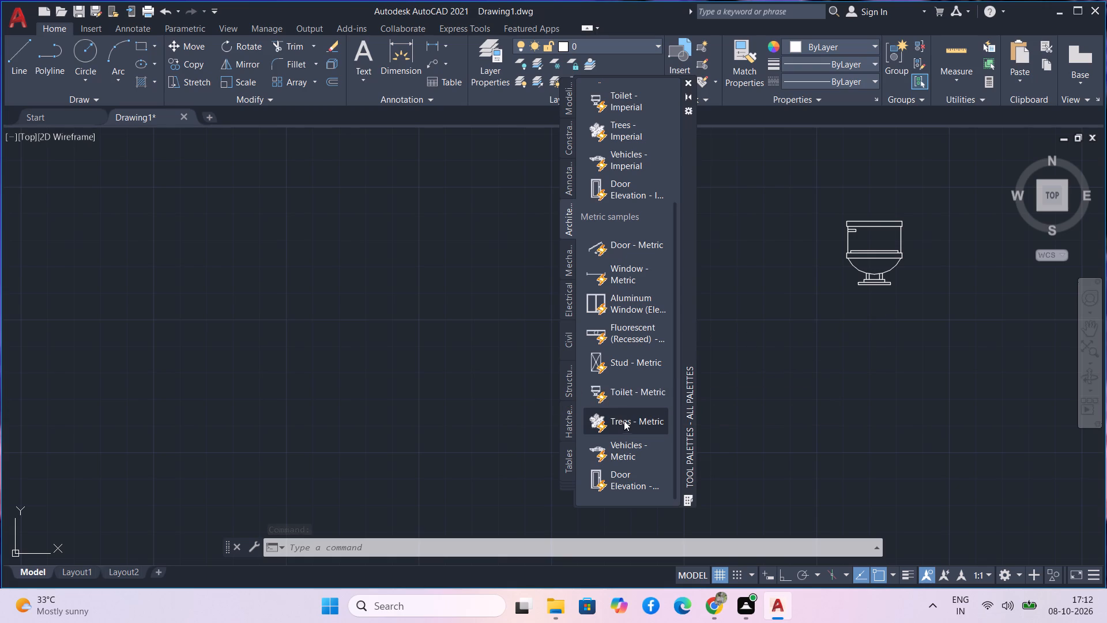
drag(624, 421, 861, 410)
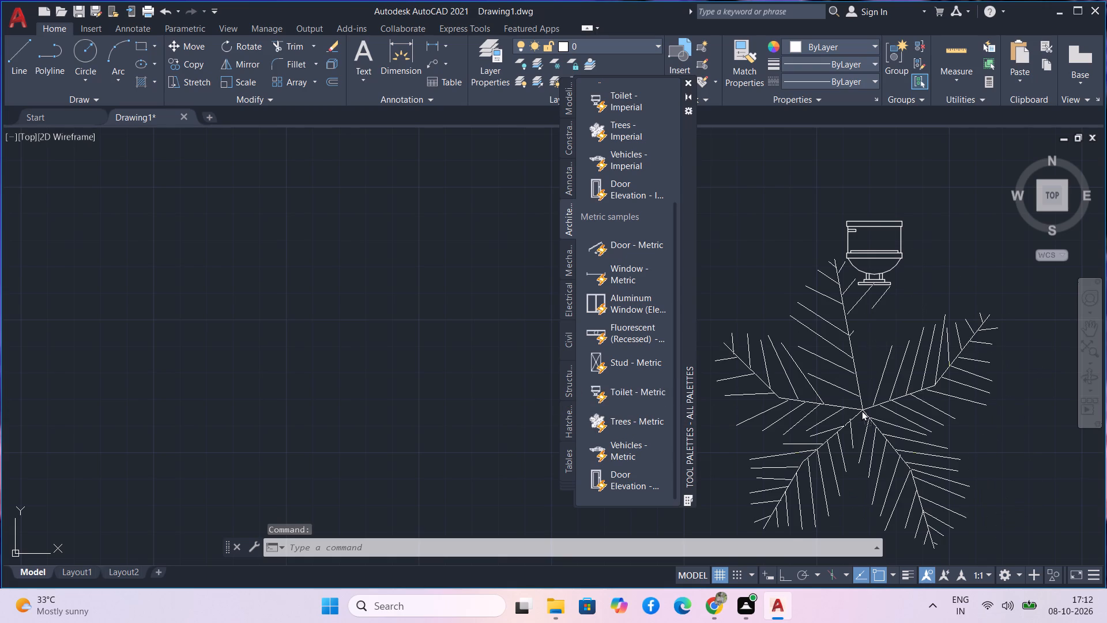
drag(861, 410, 839, 383)
scroll(854, 404, down, 3)
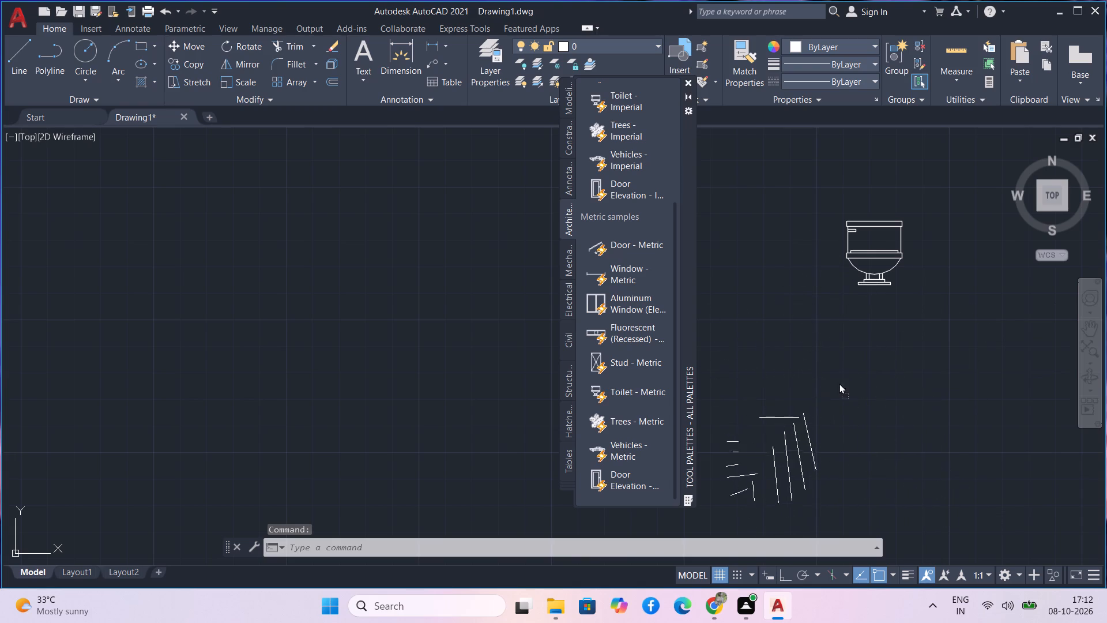
drag(839, 383, 314, 276)
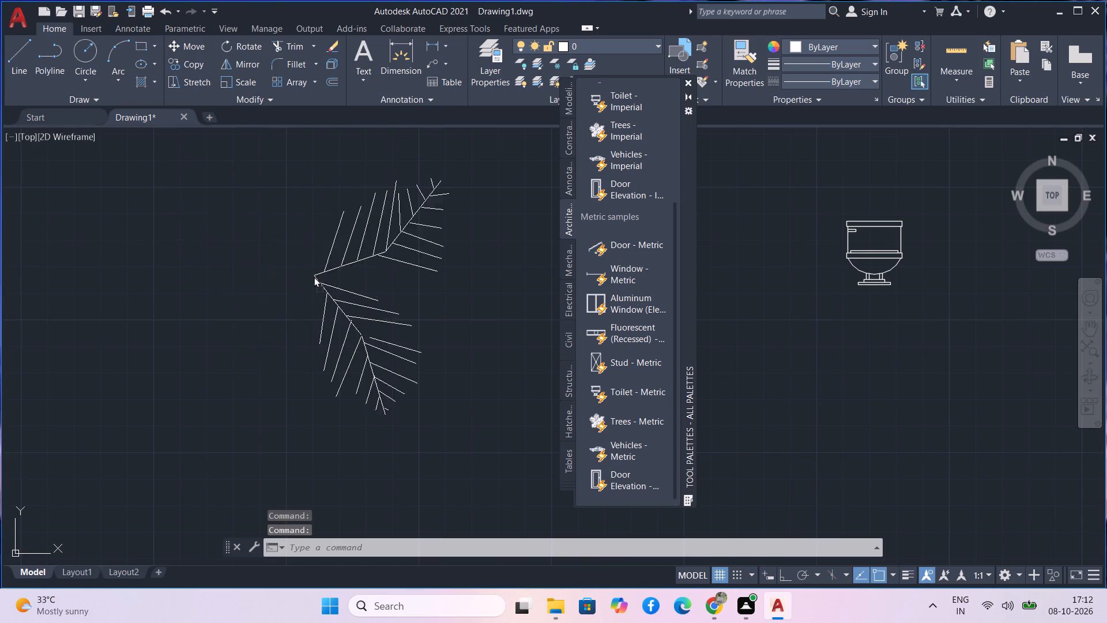
drag(314, 276, 319, 290)
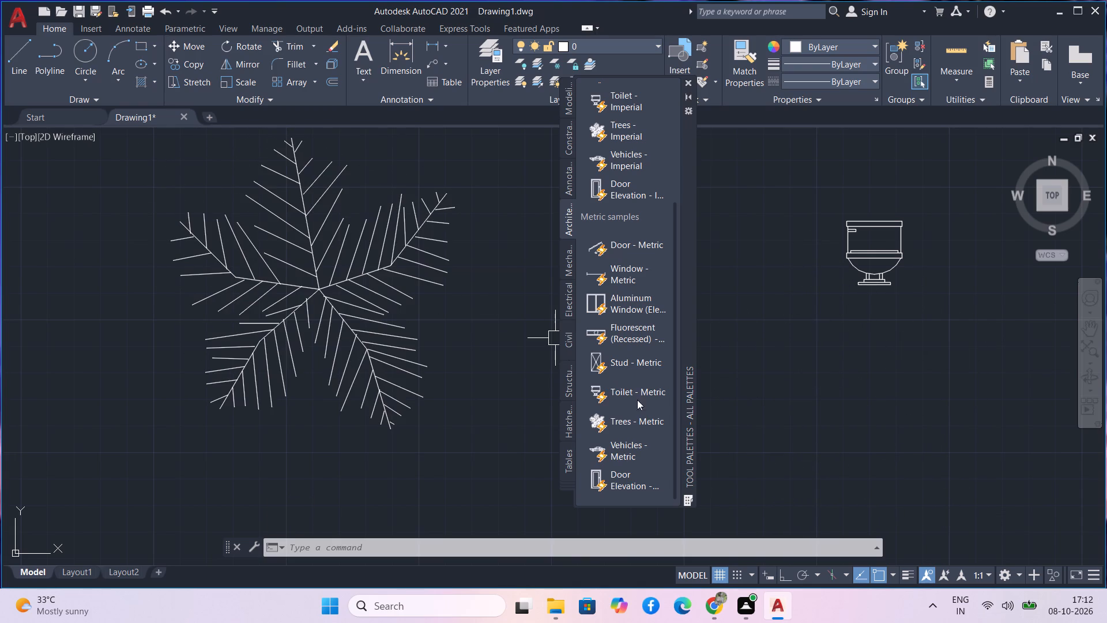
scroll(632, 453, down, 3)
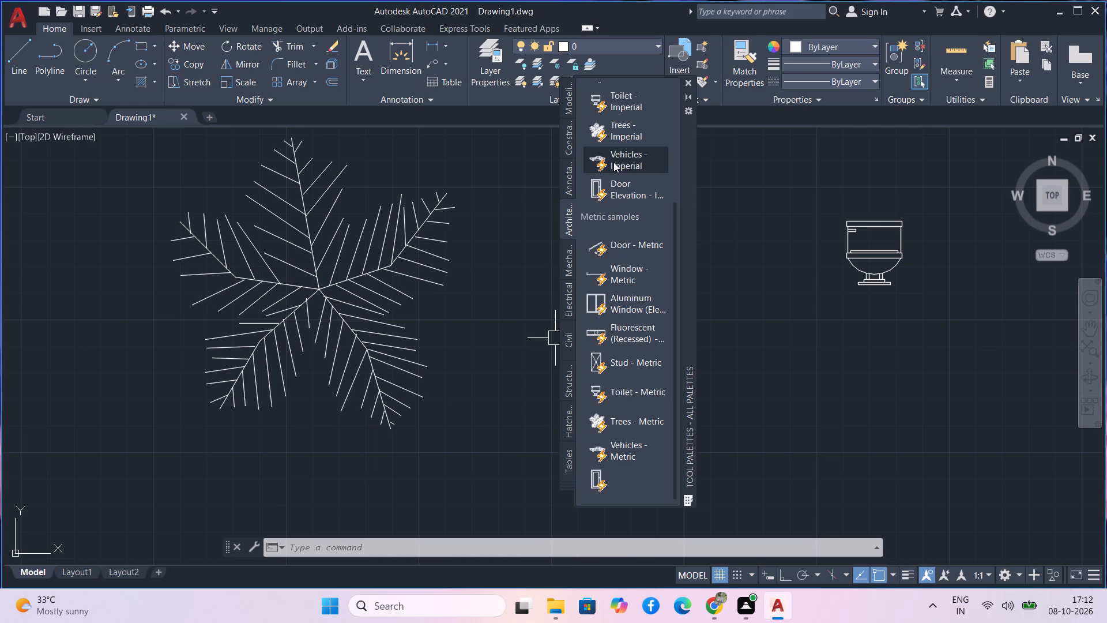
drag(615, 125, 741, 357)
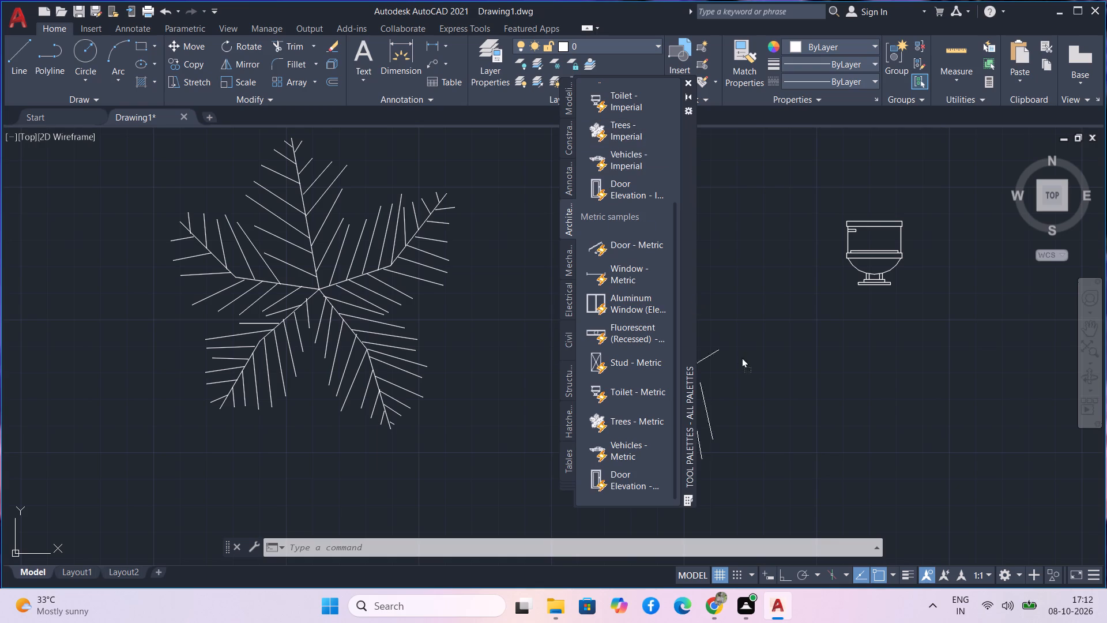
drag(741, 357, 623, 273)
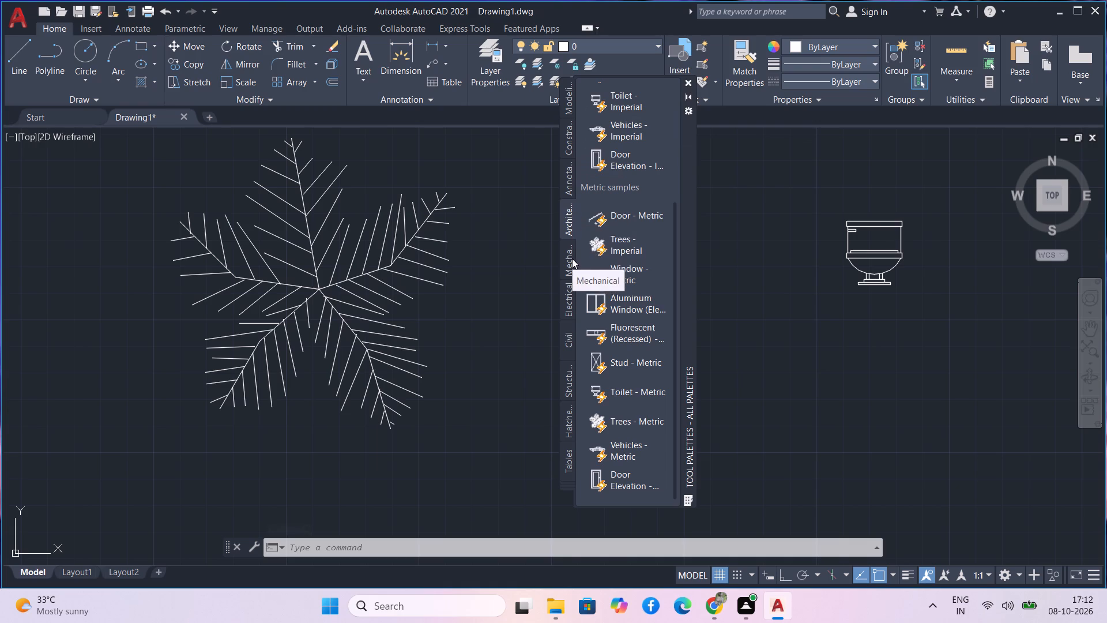
Look through the Civil, Structural, Constraints and Architectural tool palettes for further usable blocks, and close the tool palettes.
click(572, 344)
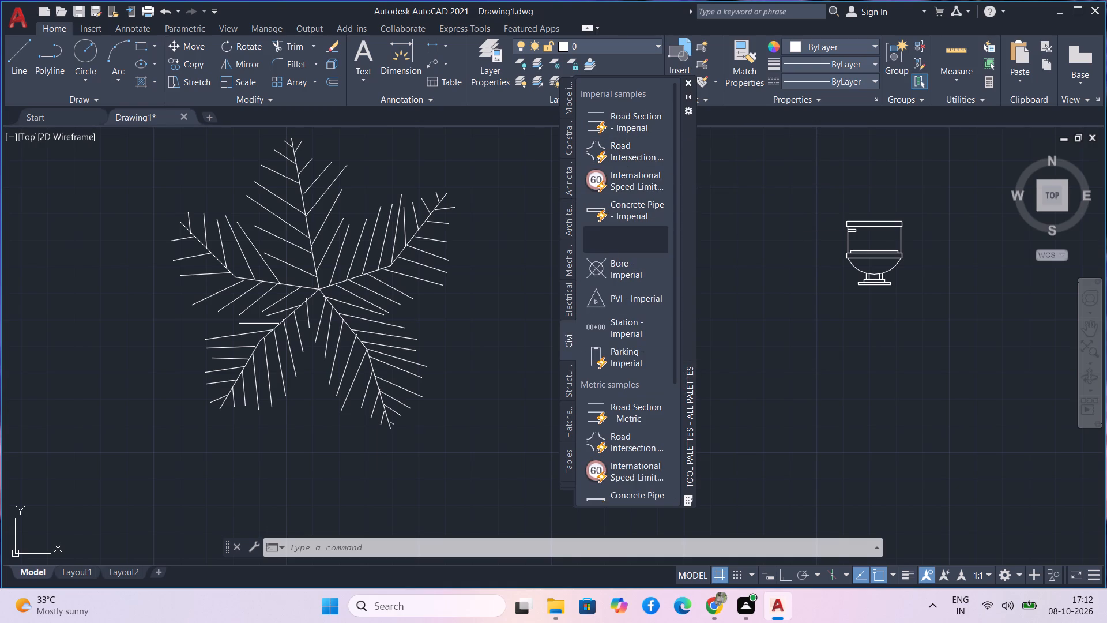
scroll(624, 372, down, 1)
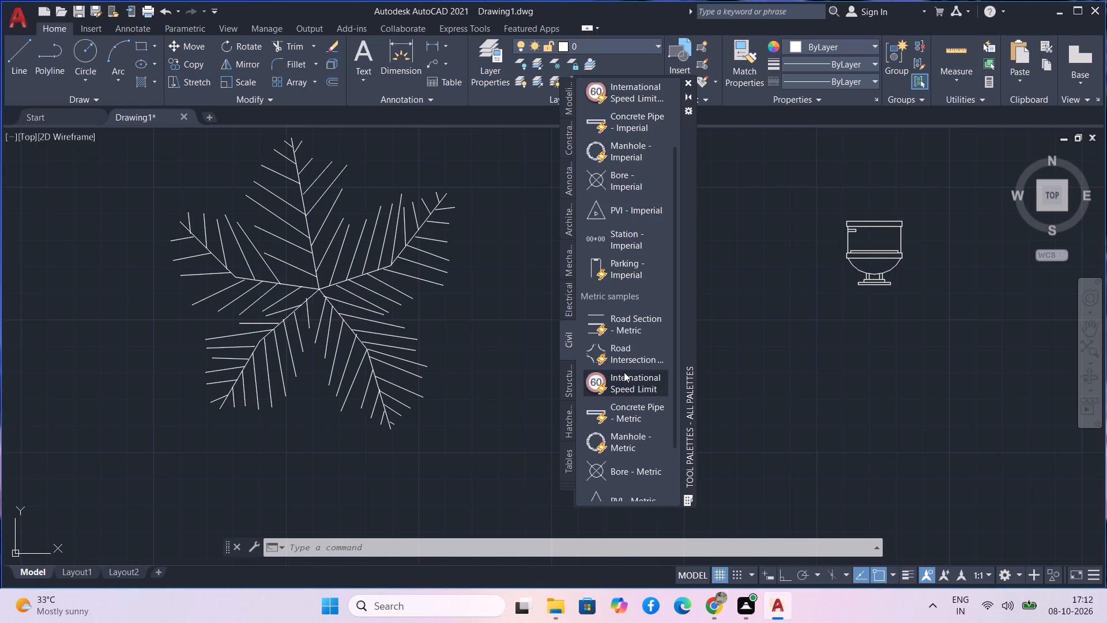
scroll(624, 401, down, 3)
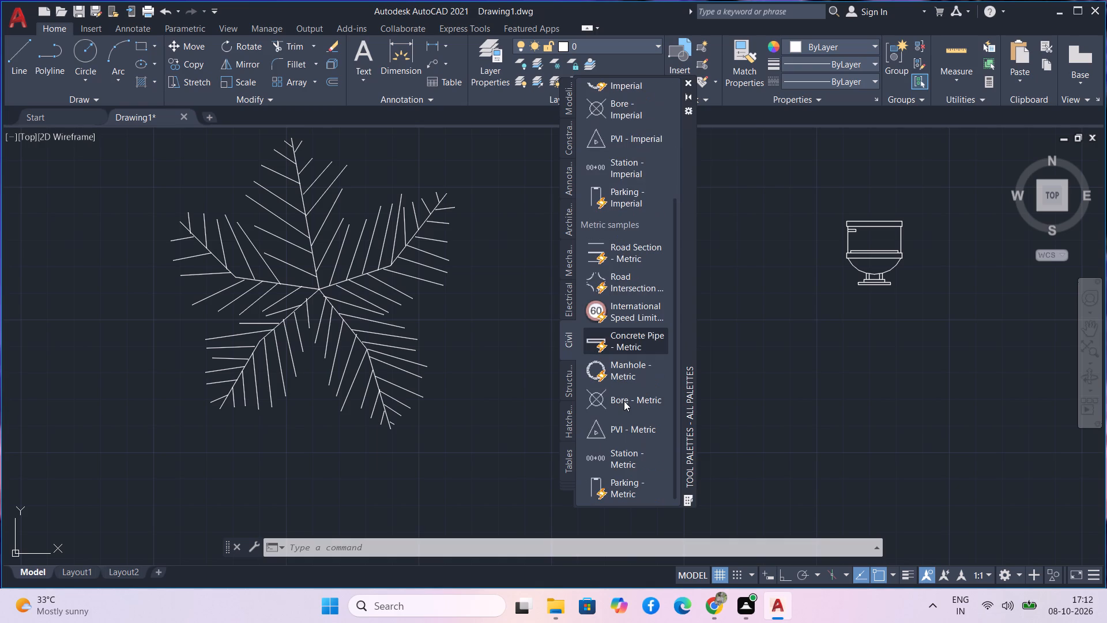
scroll(624, 401, down, 4)
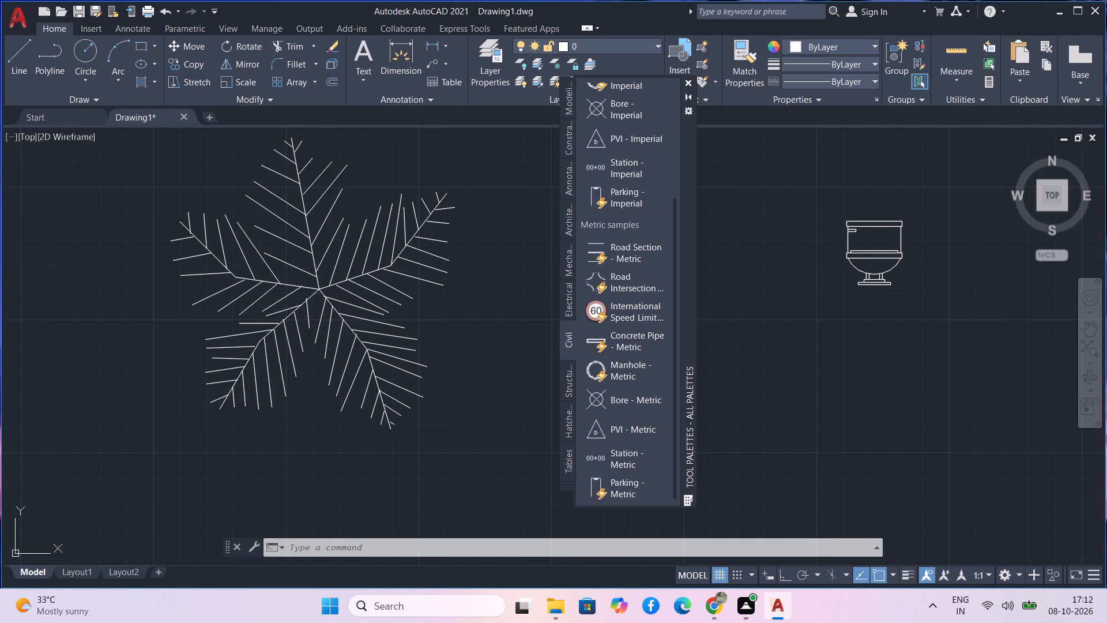
click(572, 388)
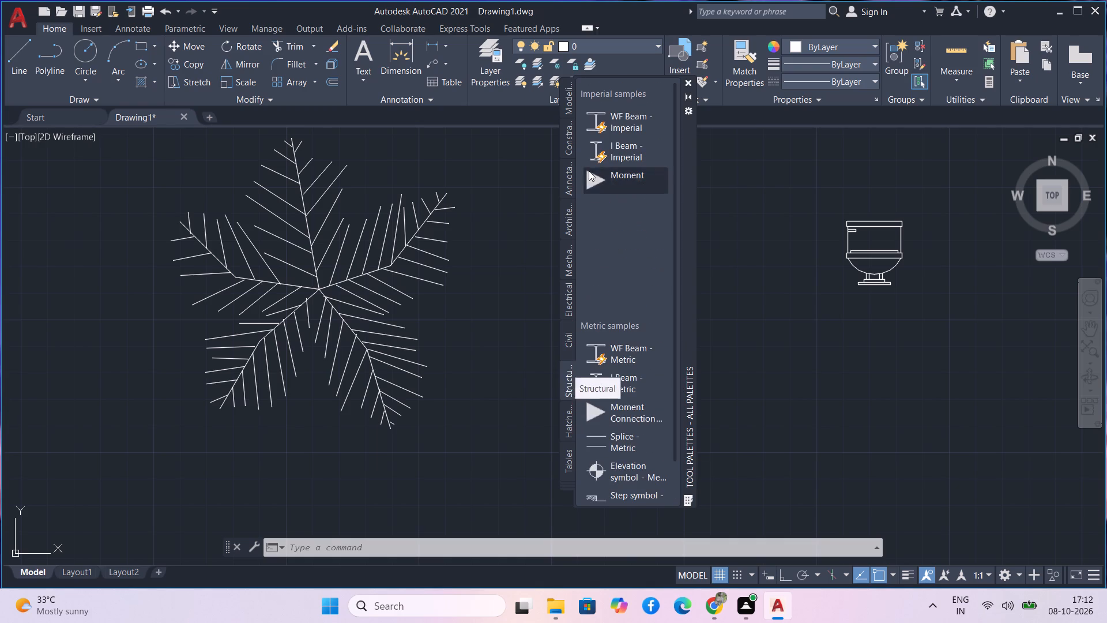
click(570, 146)
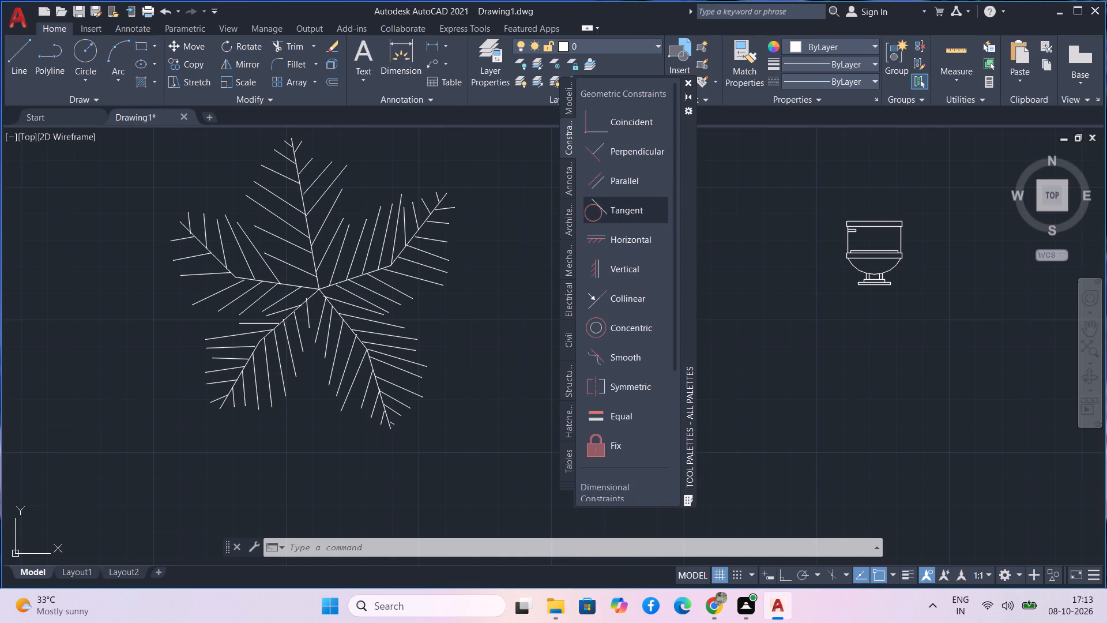
click(566, 215)
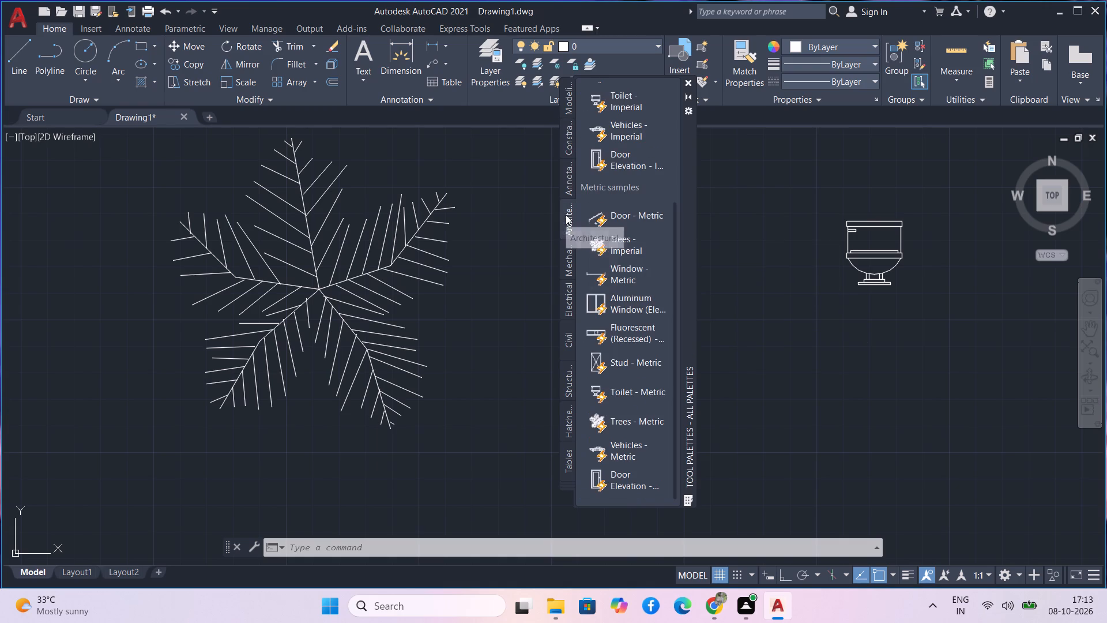
click(688, 85)
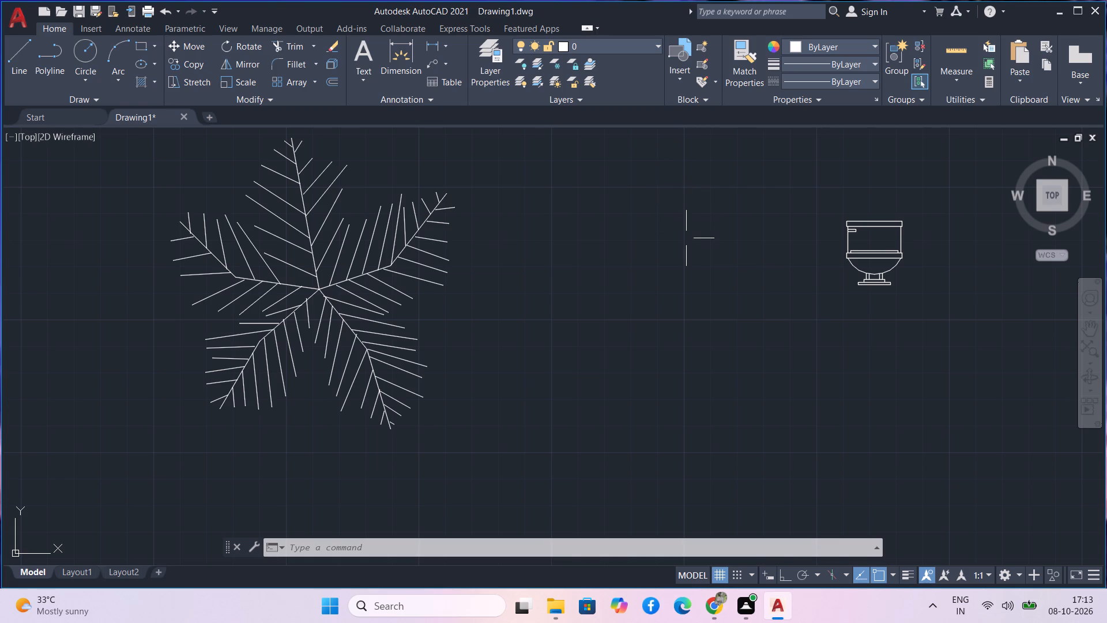
Open DesignCenter and insert the Sink - Pedestal elevation block from House Designer.dwg just below and right of the toilet.
key(ctrl+2)
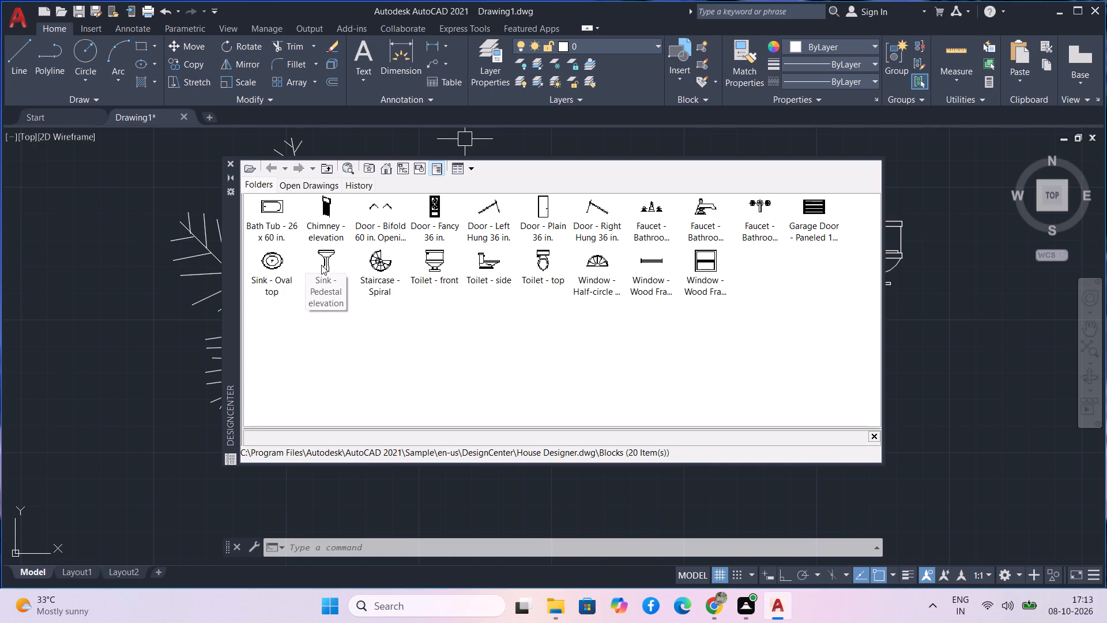
scroll(321, 265, up, 3)
drag(326, 260, 736, 499)
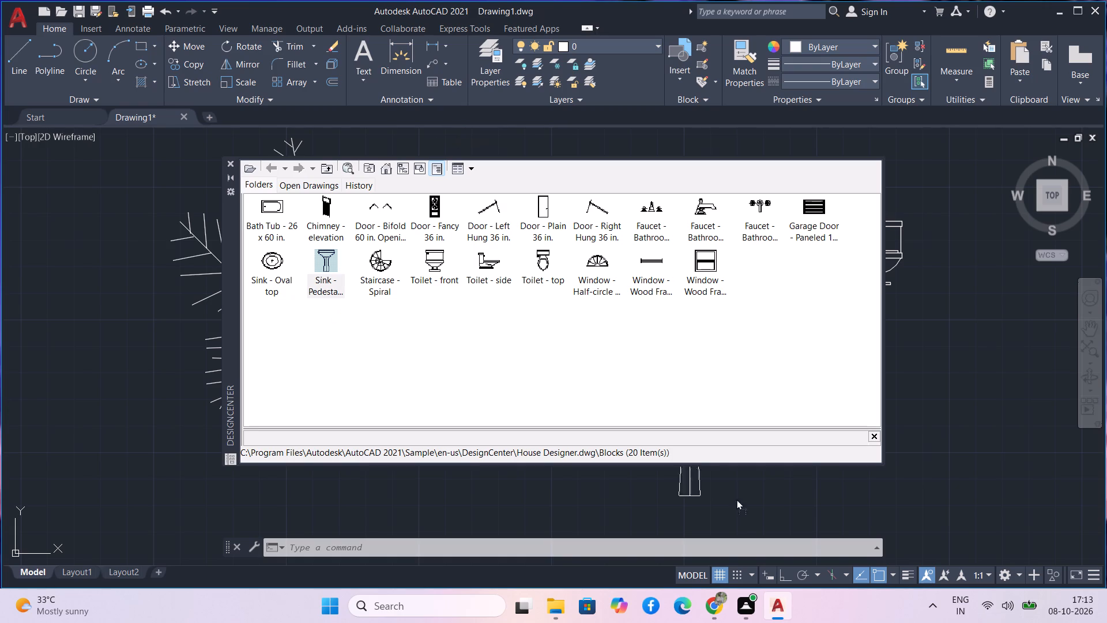
drag(736, 499, 959, 419)
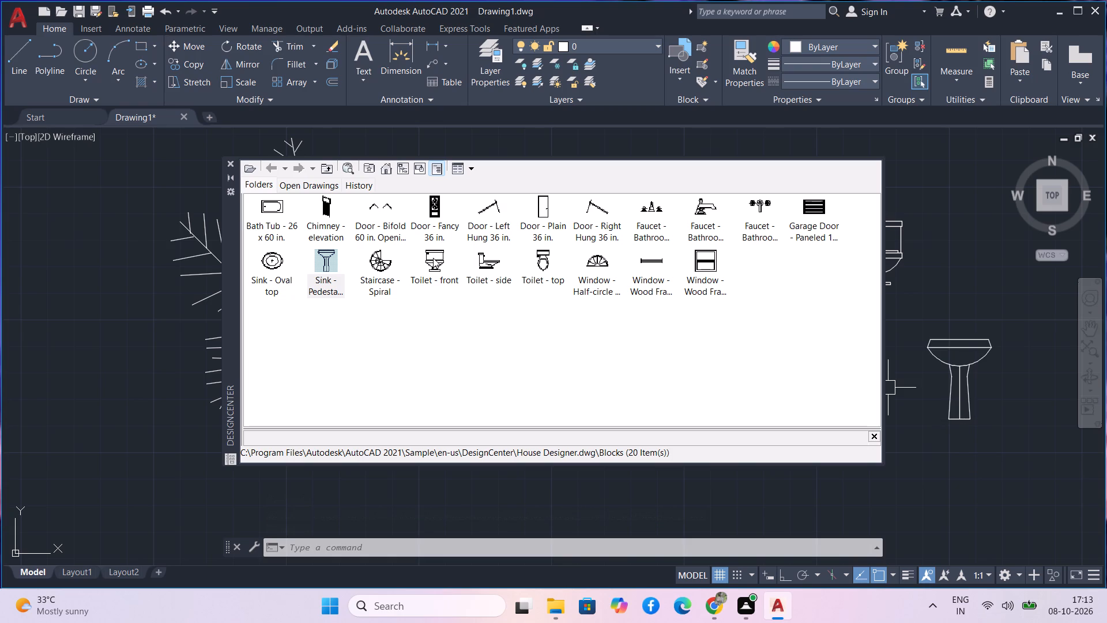
Browse DesignCenter's sample folders through en-us and DesignCenter to show the blocks of Home - Space Planner.dwg.
click(272, 167)
click(272, 167)
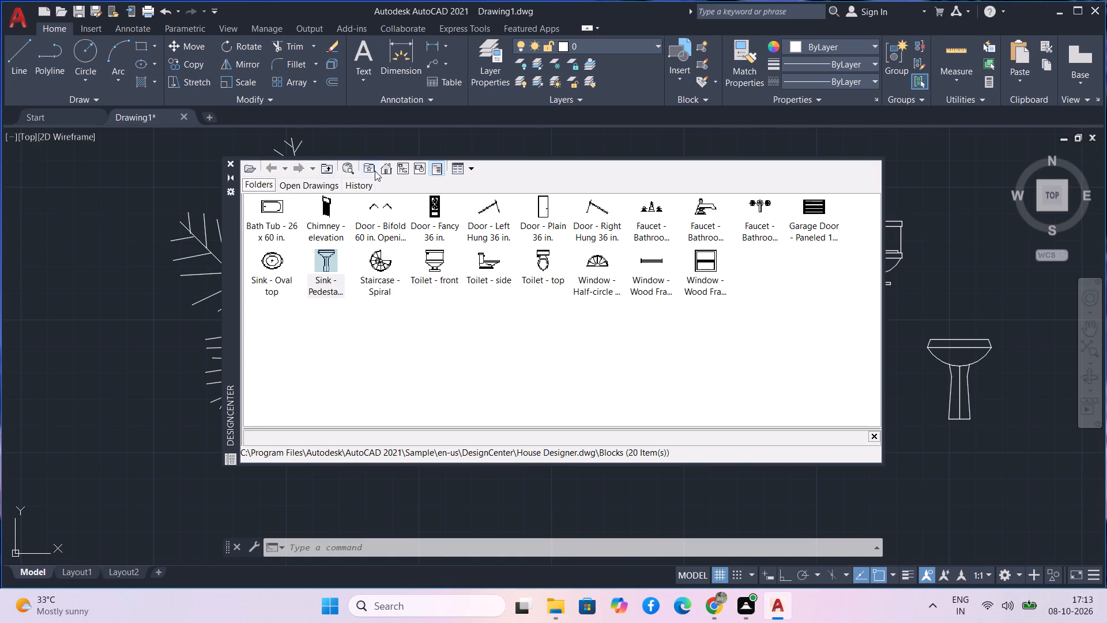
click(380, 167)
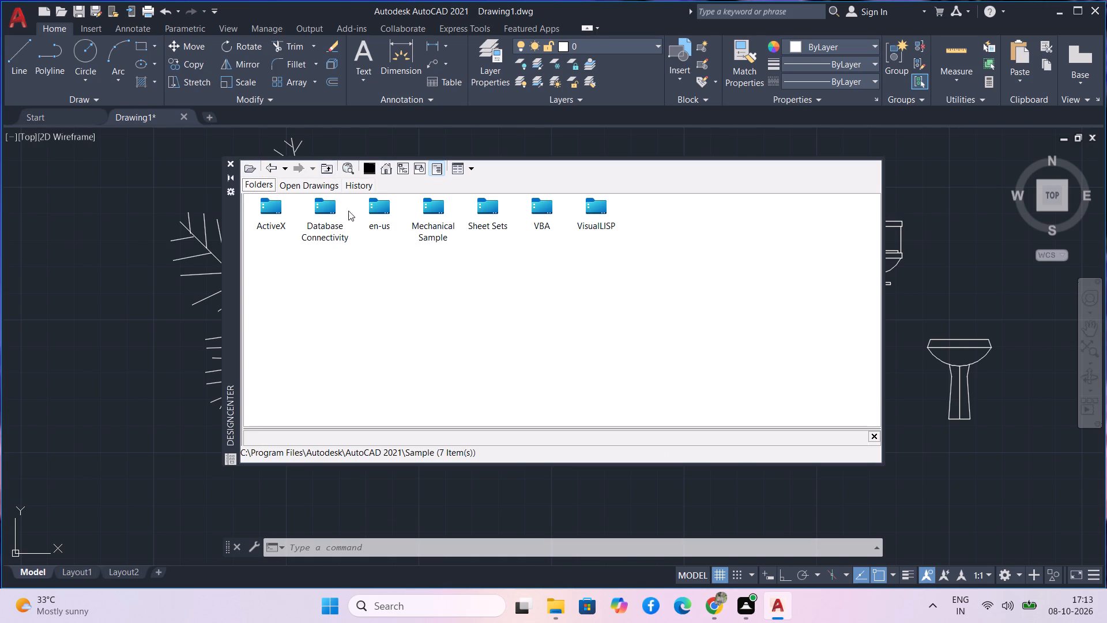
double_click(370, 214)
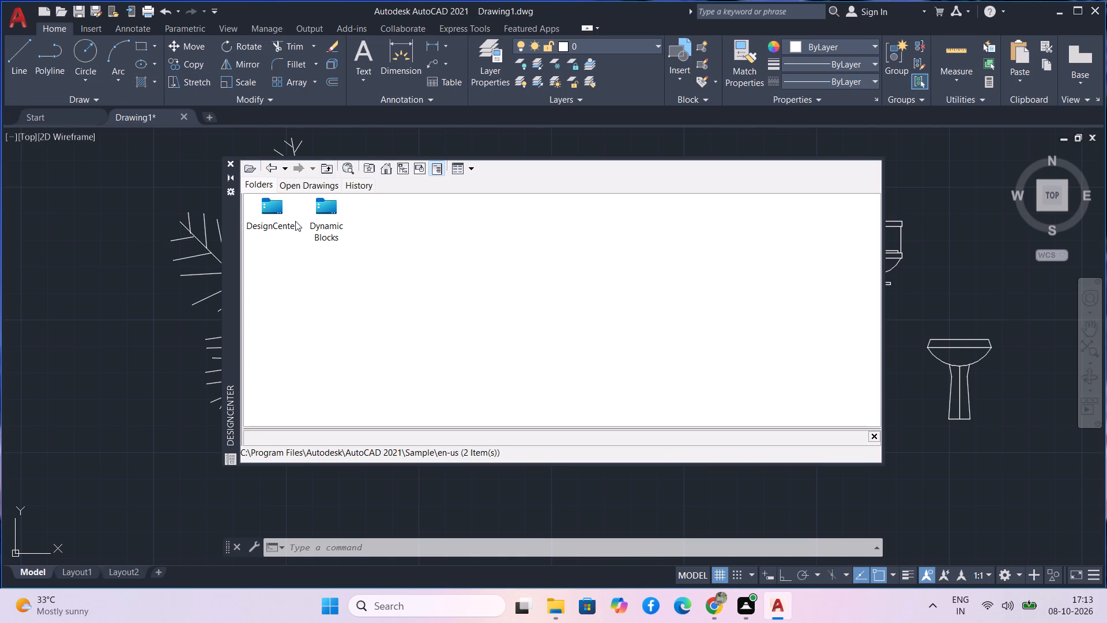
double_click(273, 215)
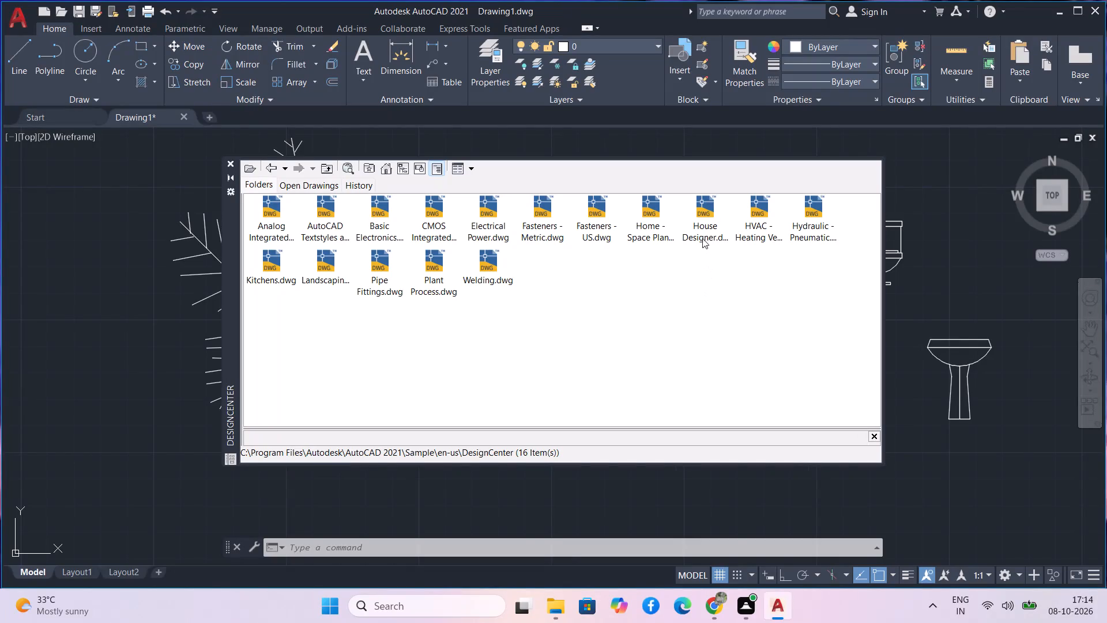
click(702, 209)
click(702, 209)
double_click(702, 209)
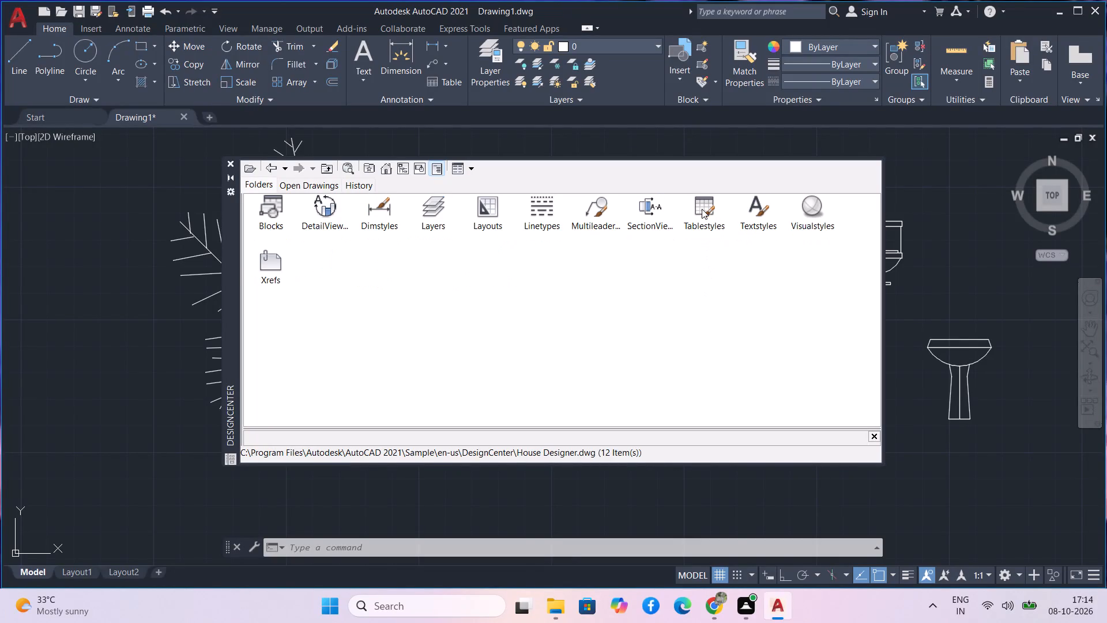
double_click(272, 213)
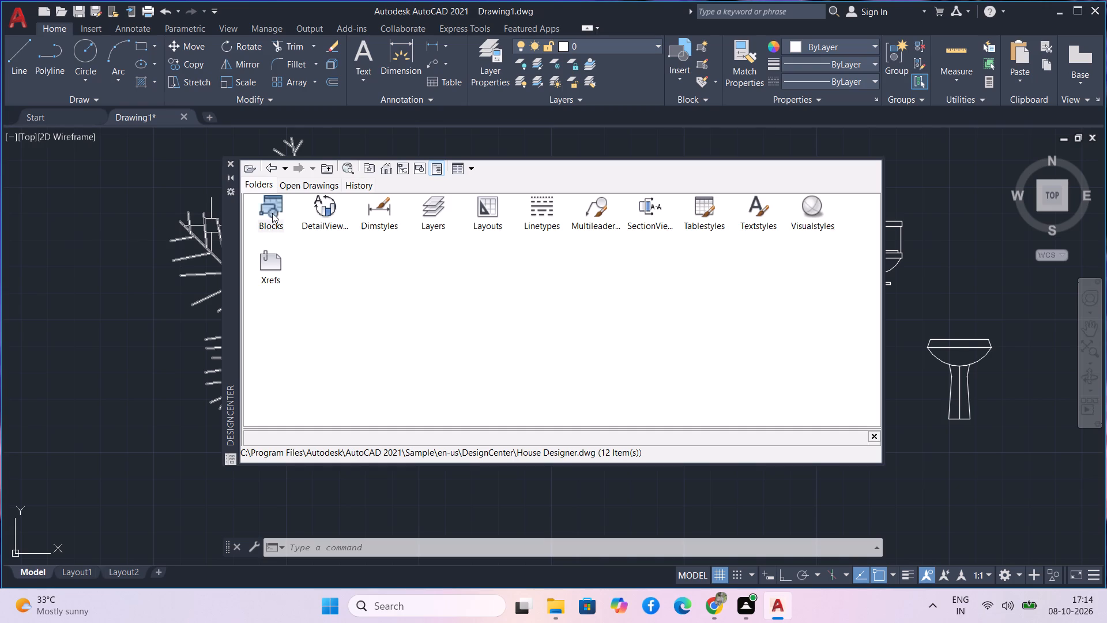
click(270, 173)
click(270, 173)
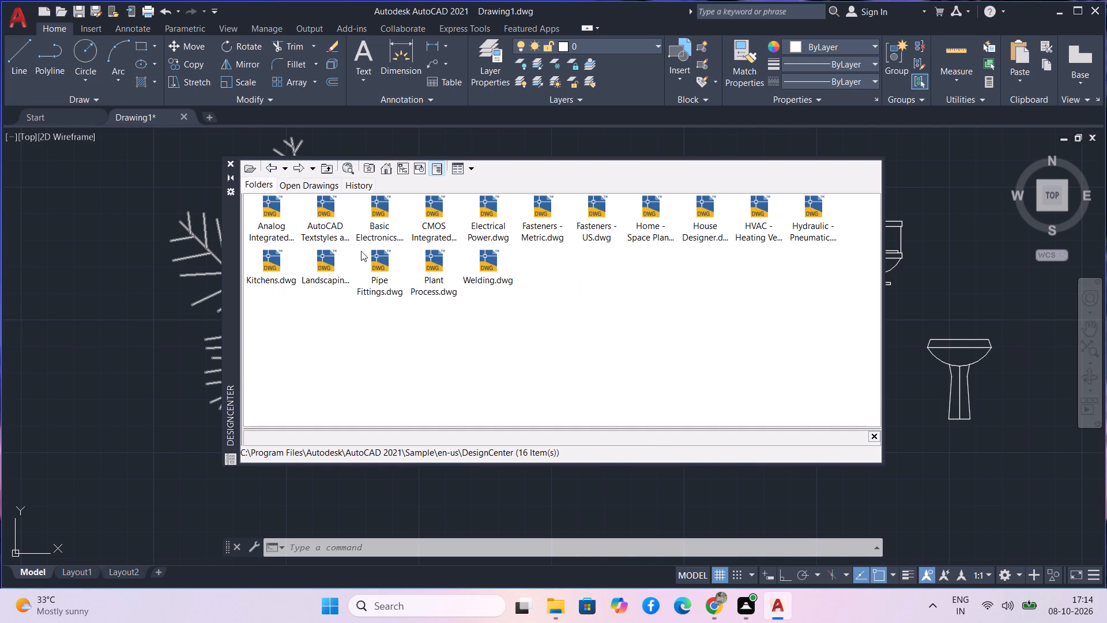
double_click(650, 208)
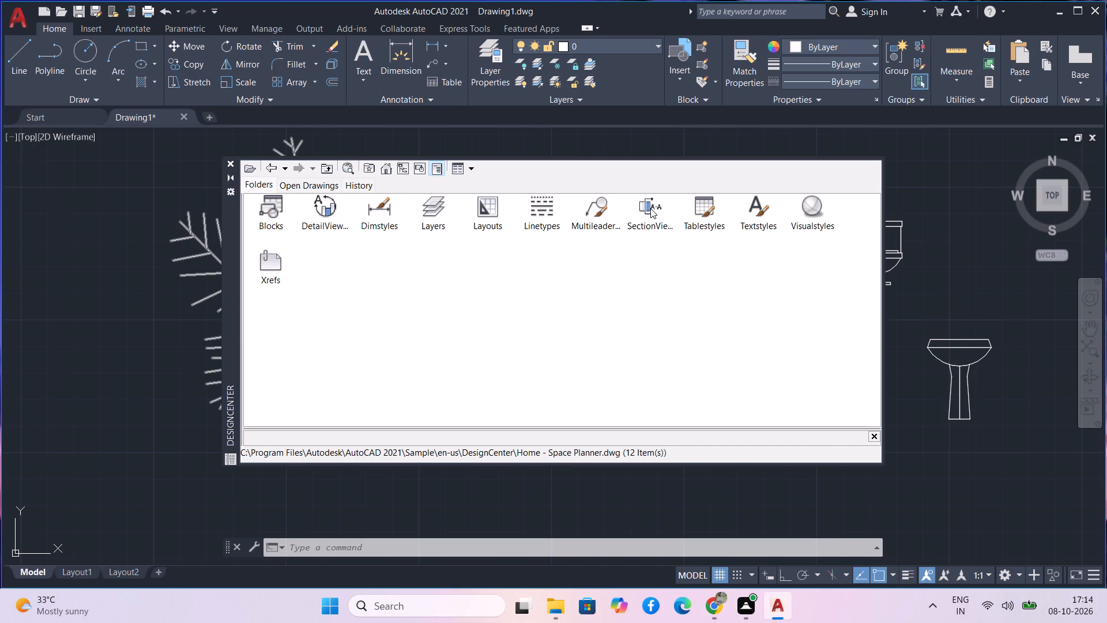
double_click(276, 212)
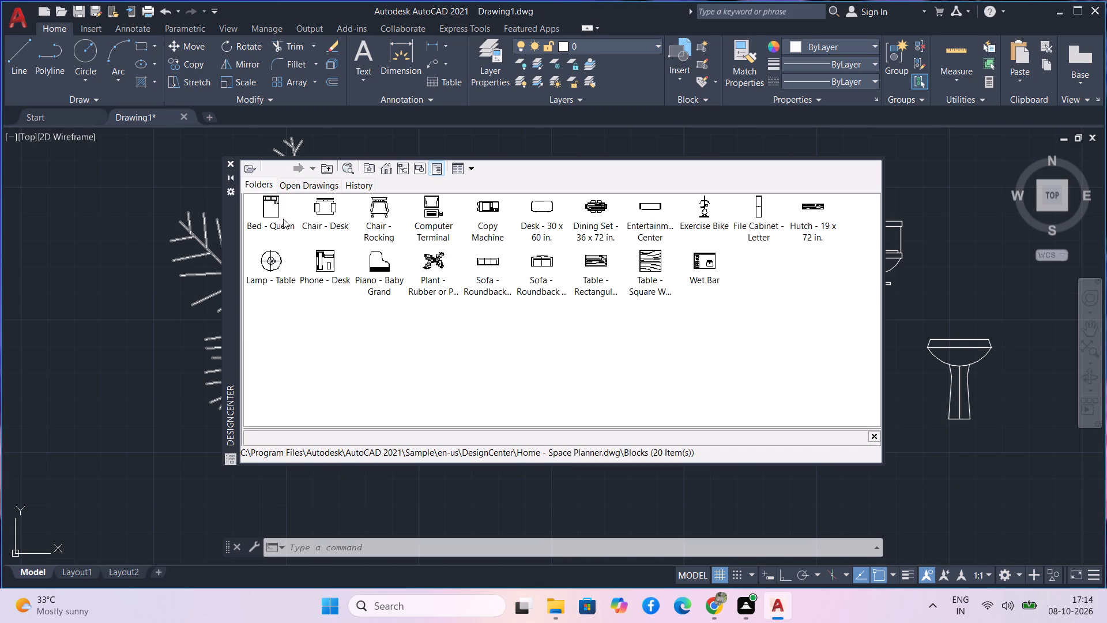
Insert the Bed - Queen block in the empty space below and right of the pedestal sink.
drag(271, 211, 826, 343)
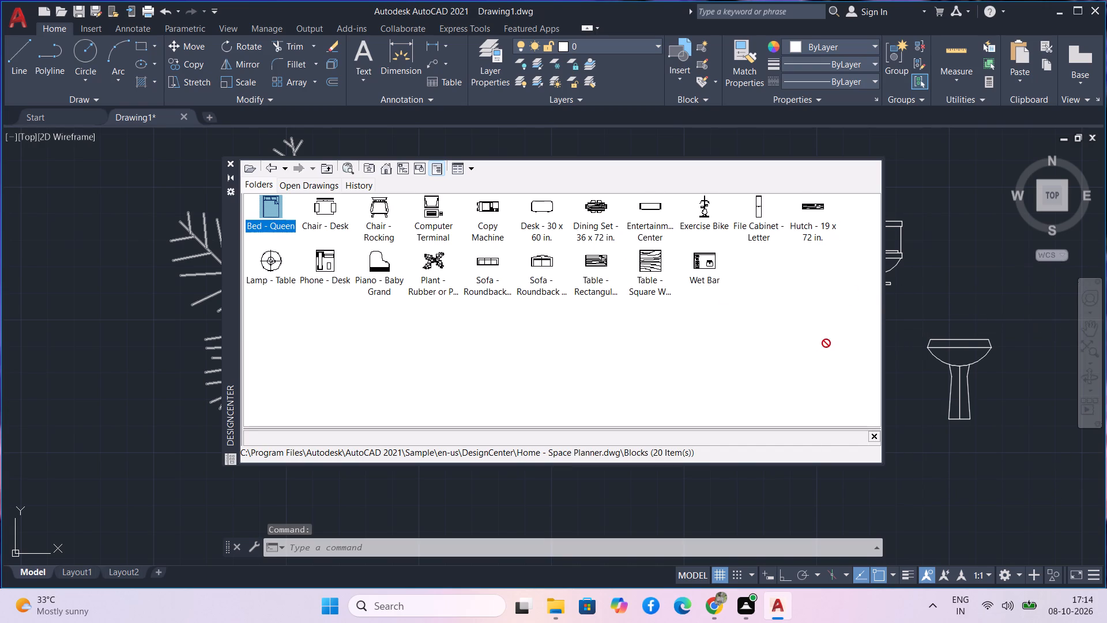
drag(826, 343, 908, 232)
scroll(908, 232, down, 5)
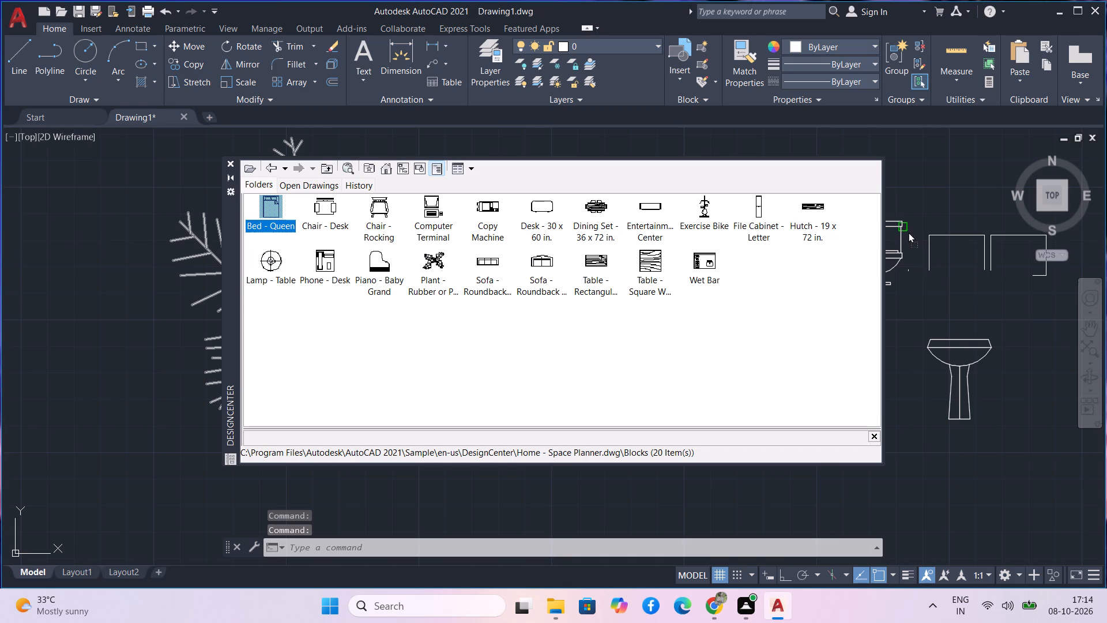
drag(908, 232, 560, 320)
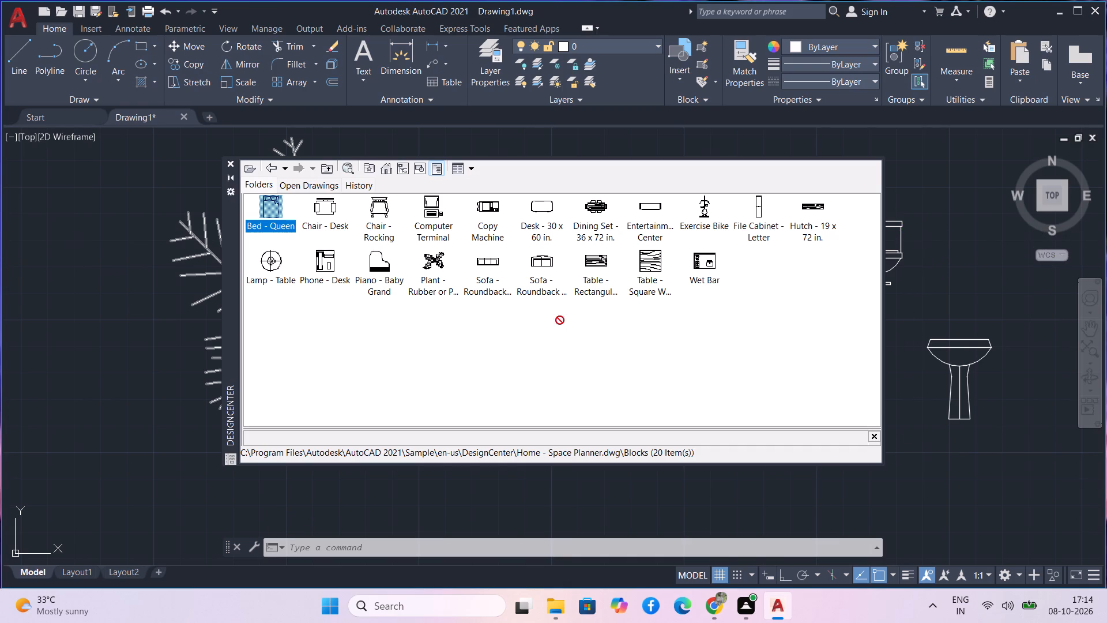
drag(560, 320, 992, 413)
Insert the three-seat Sofa - Roundback block above the pedestal sink and the two-seat one below and left of the sink.
drag(487, 267, 513, 258)
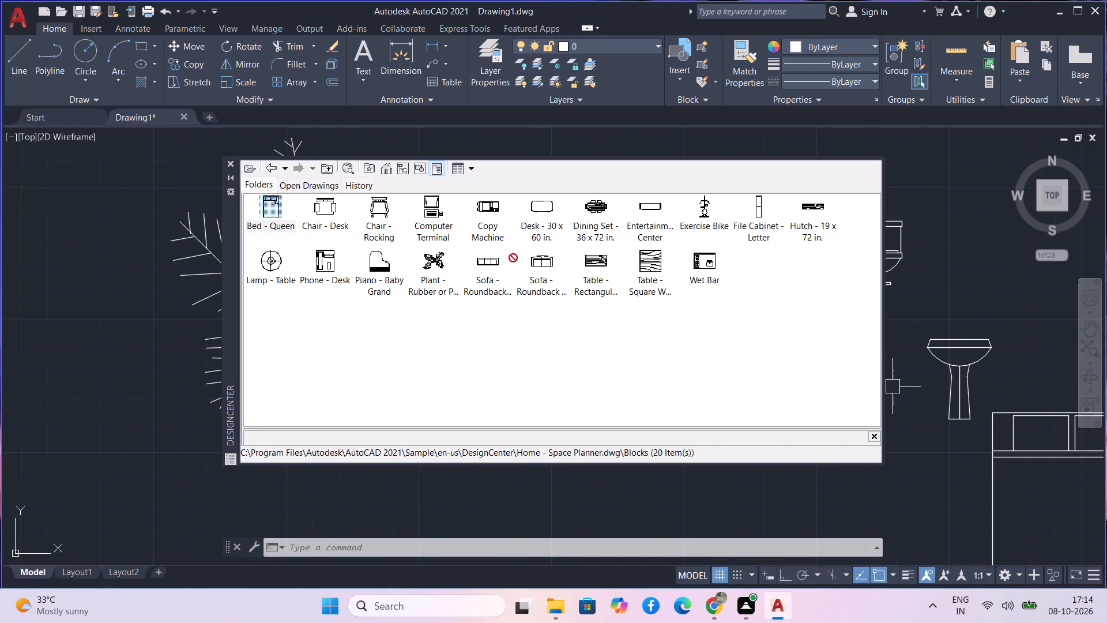
drag(513, 258, 1011, 226)
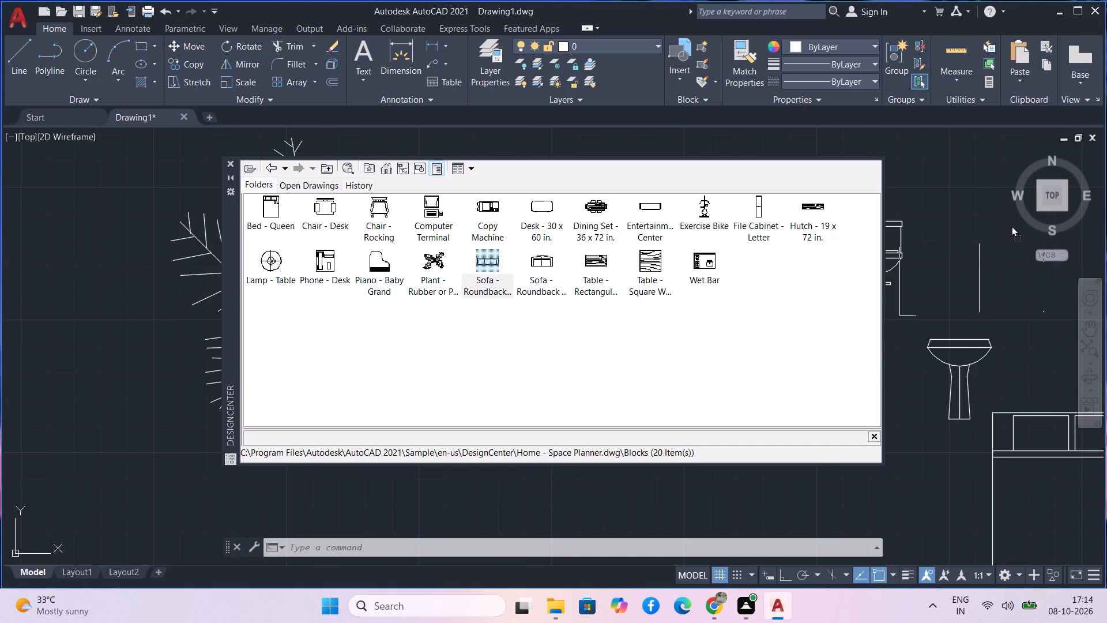
drag(1011, 226, 1034, 227)
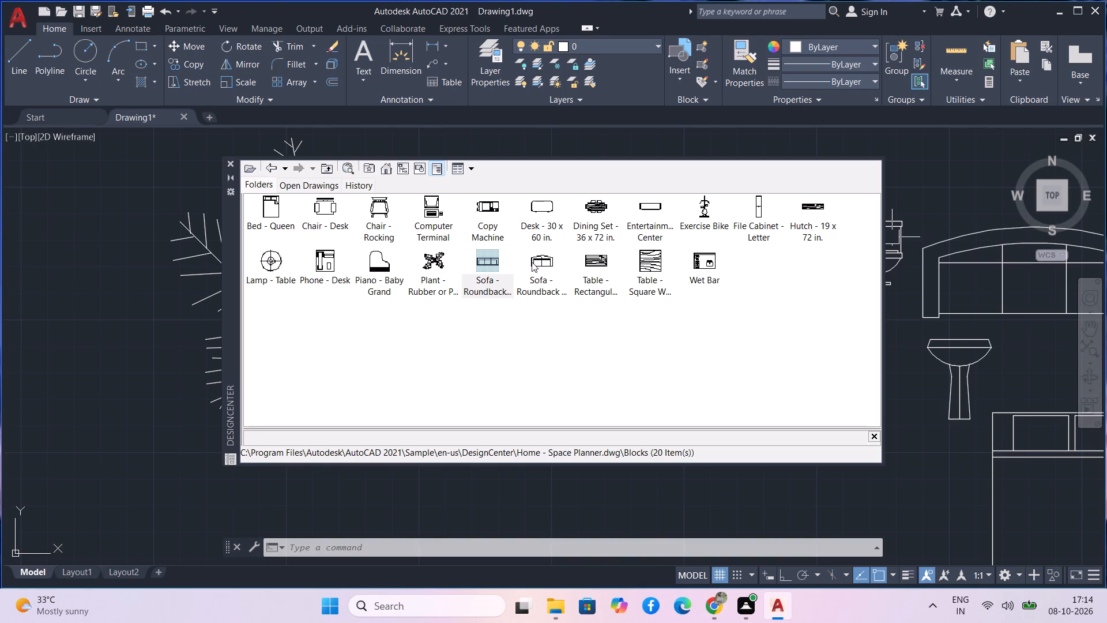
drag(539, 254, 567, 335)
drag(567, 335, 731, 472)
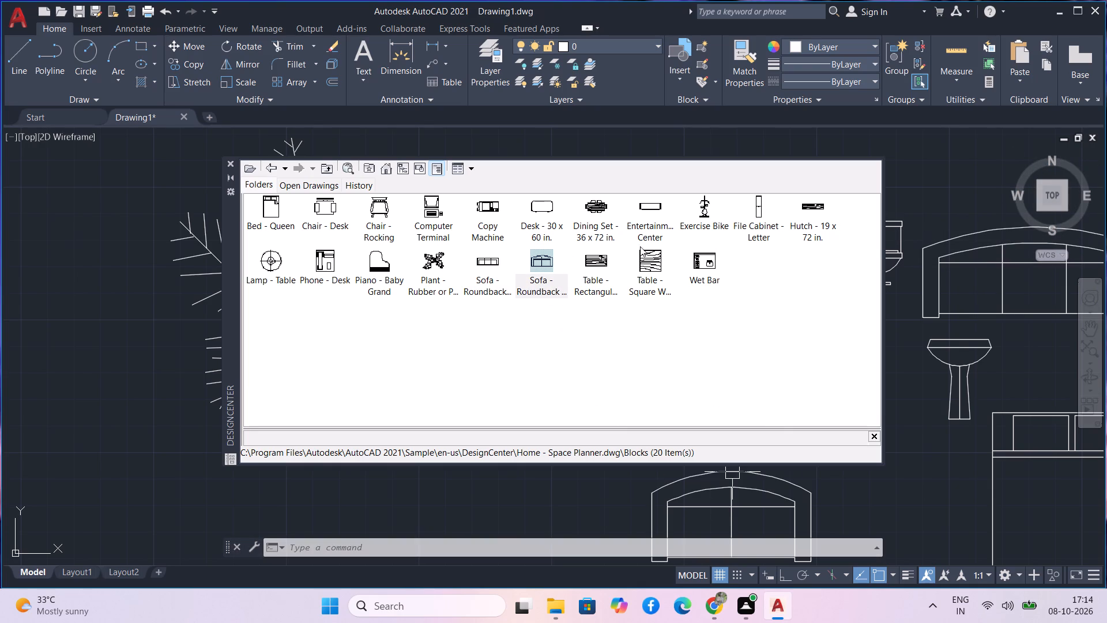
Insert the Desk - 30 x 60 in. block in the empty space left of the two-seat sofa.
drag(547, 207, 457, 493)
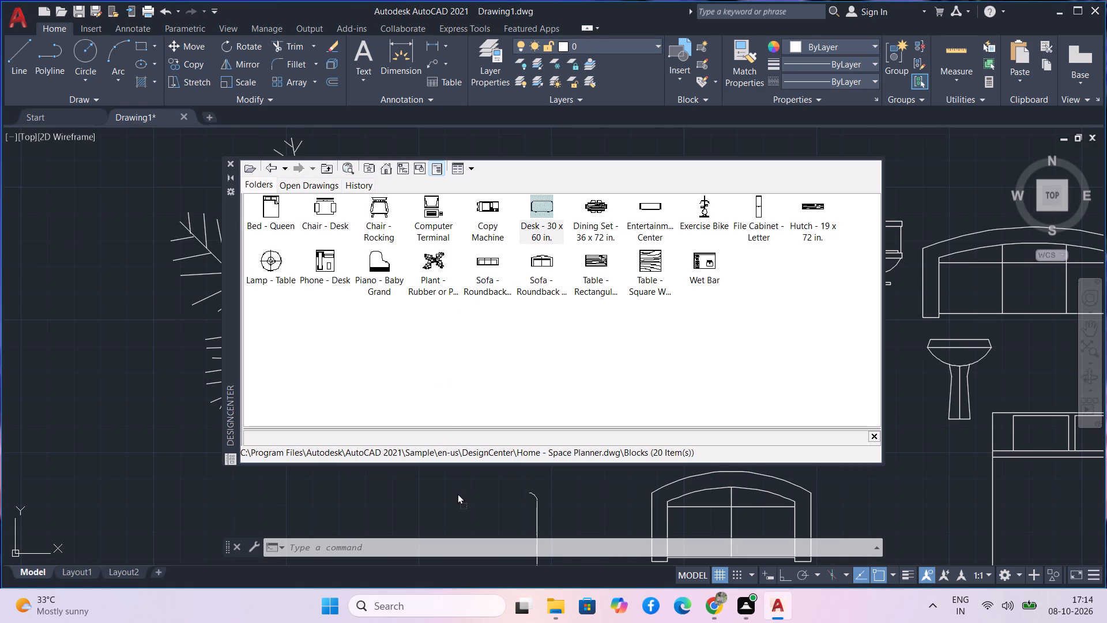
drag(457, 493, 464, 489)
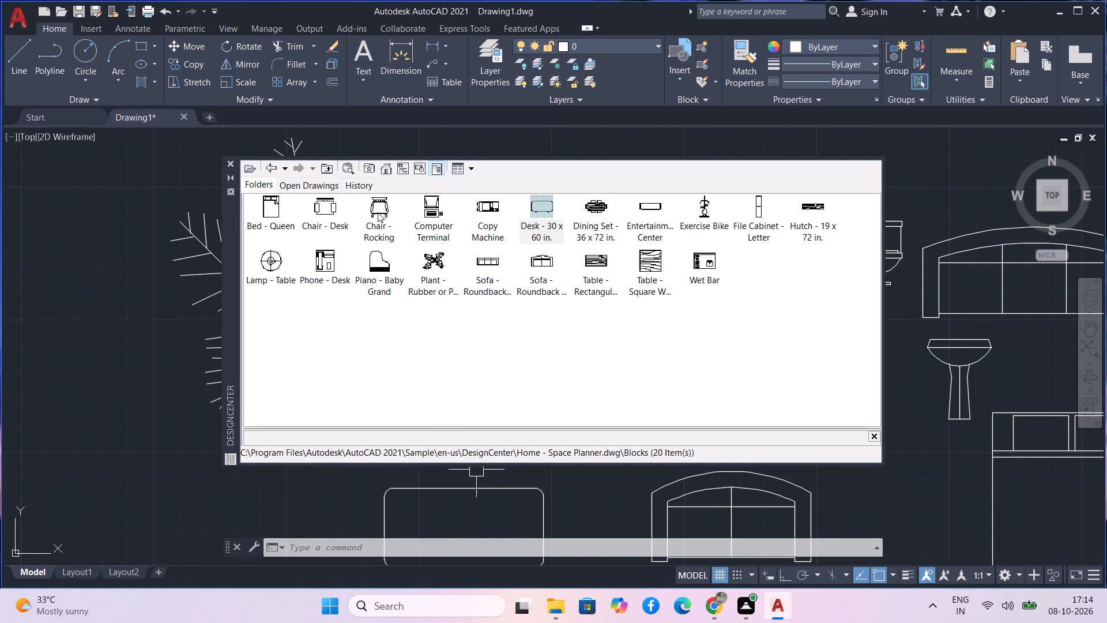
Insert the Chair - Rocking block below left of the tree and the Chair - Desk block above it, left of the tree.
drag(381, 209, 108, 440)
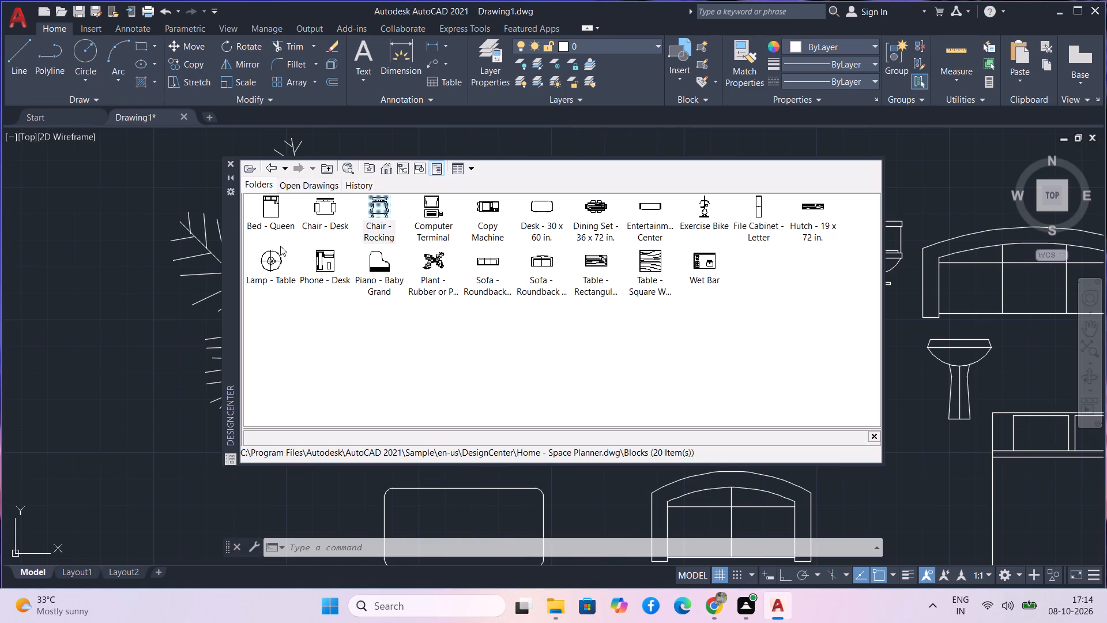
drag(317, 211, 40, 273)
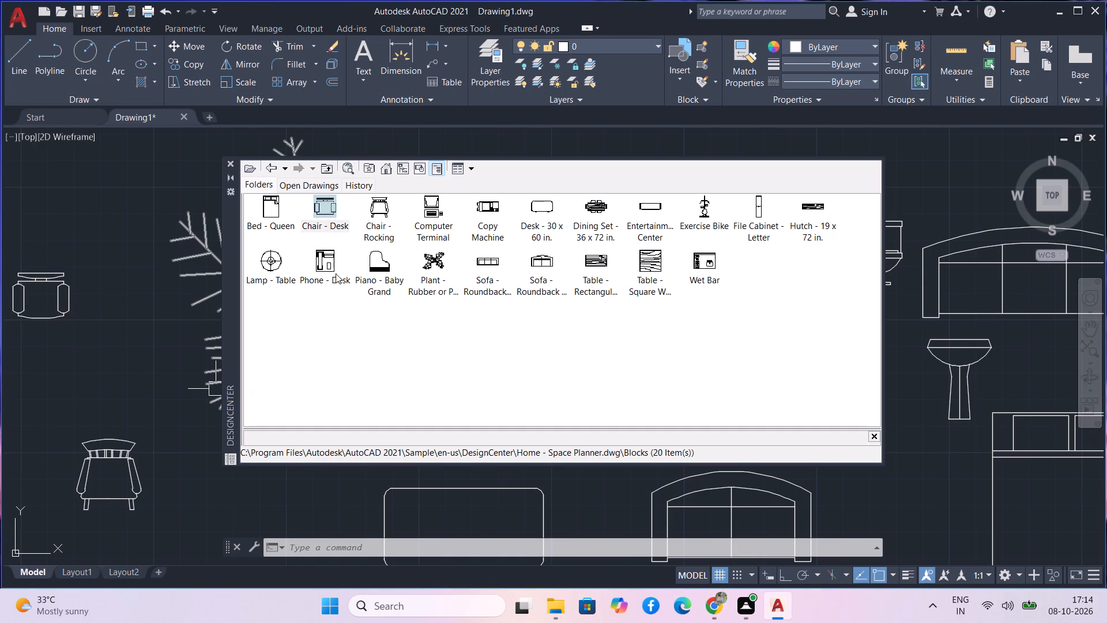
Insert the Lamp - Table block between the desk chair and the rocking chair, left of the tree.
drag(269, 258, 109, 346)
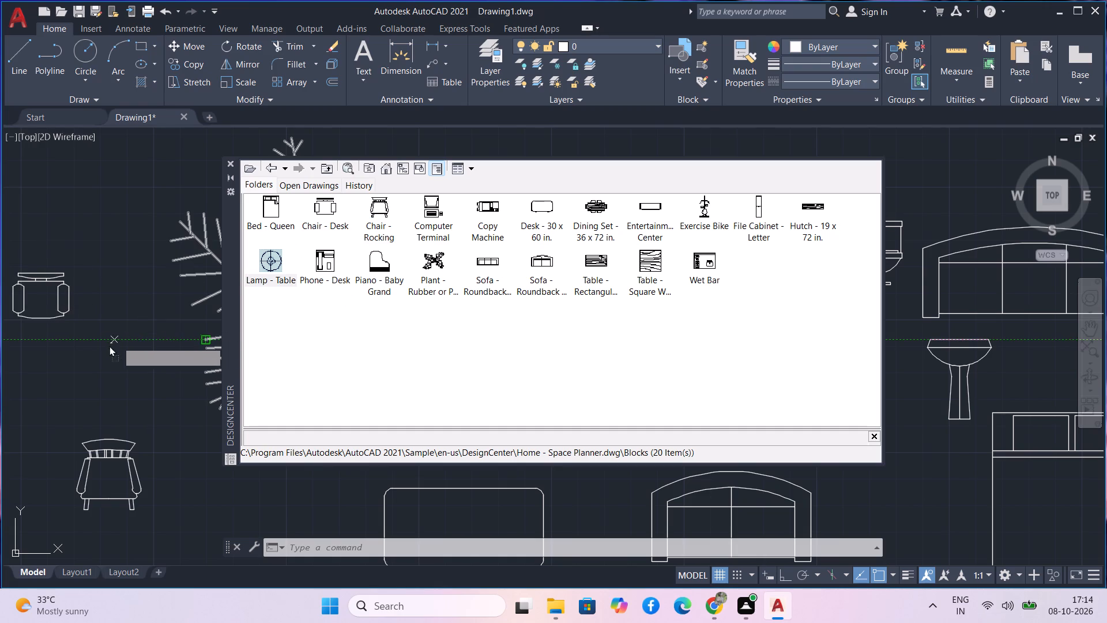
drag(109, 346, 99, 350)
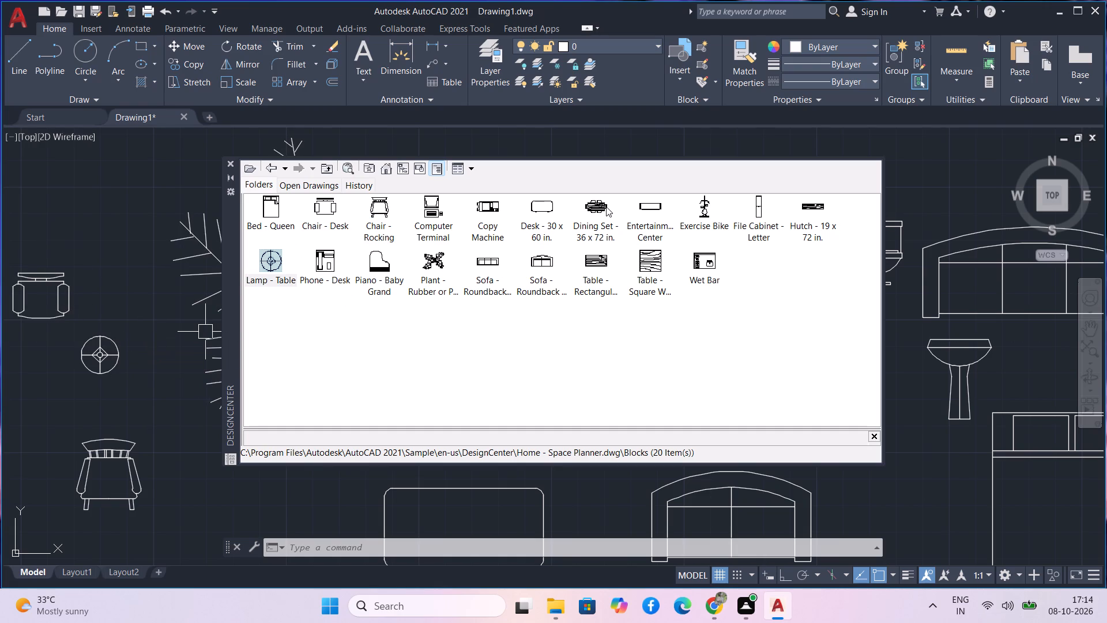
Insert the Plant - Rubber block just above the three-seat sofa.
drag(432, 262, 916, 187)
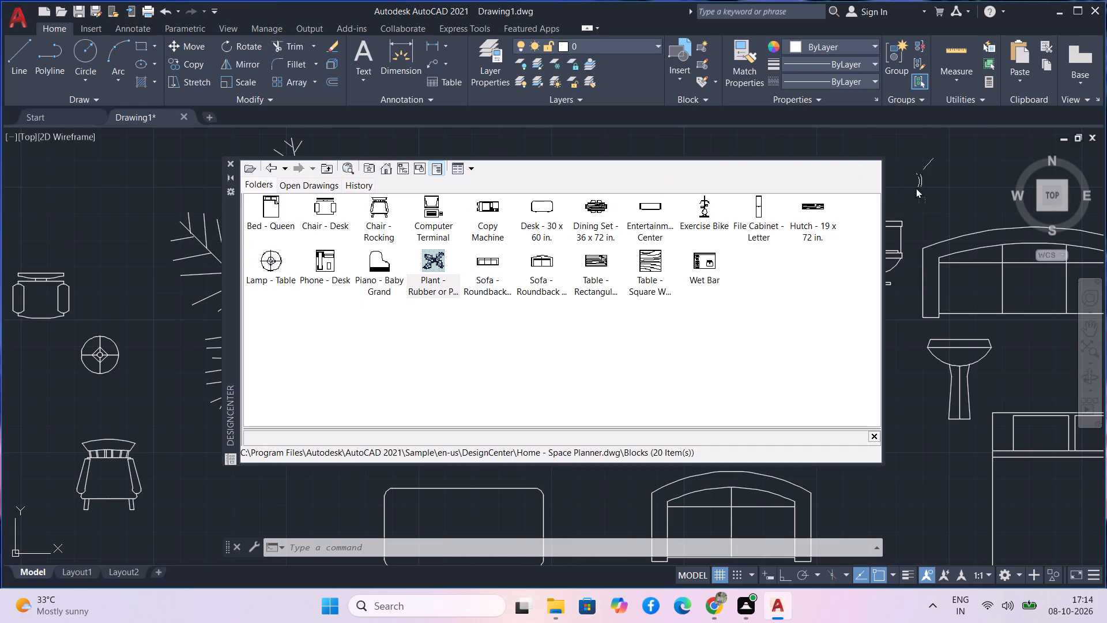
drag(916, 187, 952, 168)
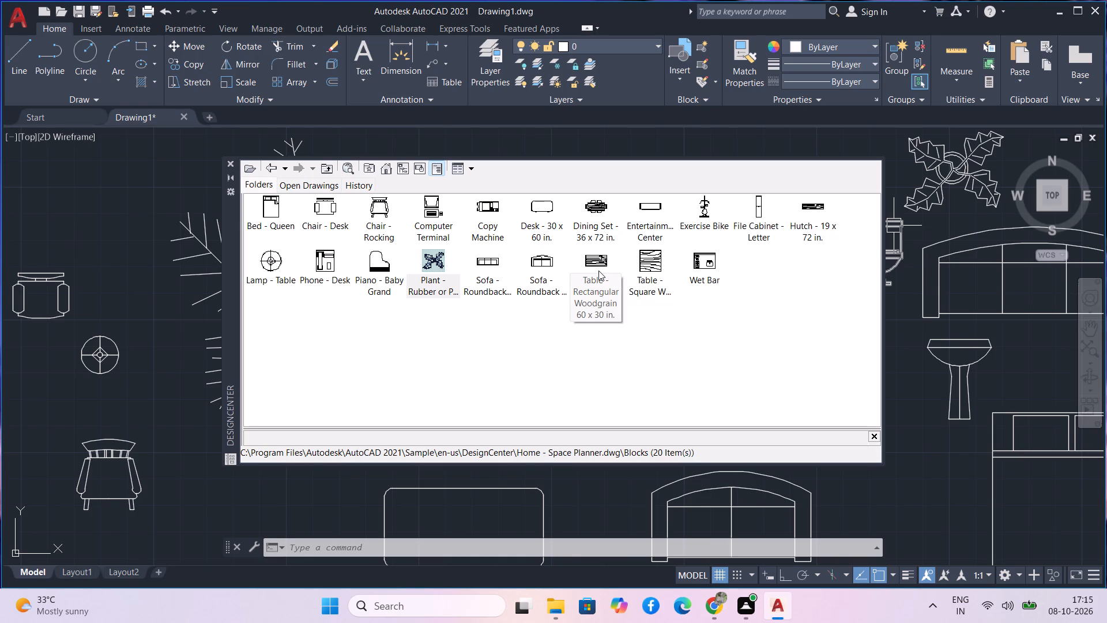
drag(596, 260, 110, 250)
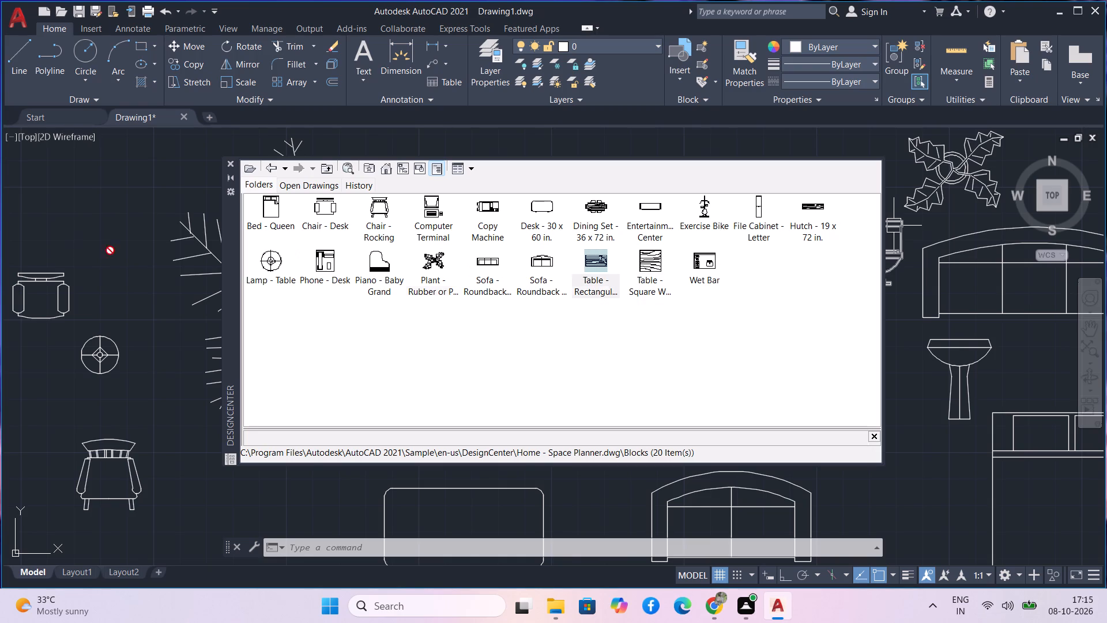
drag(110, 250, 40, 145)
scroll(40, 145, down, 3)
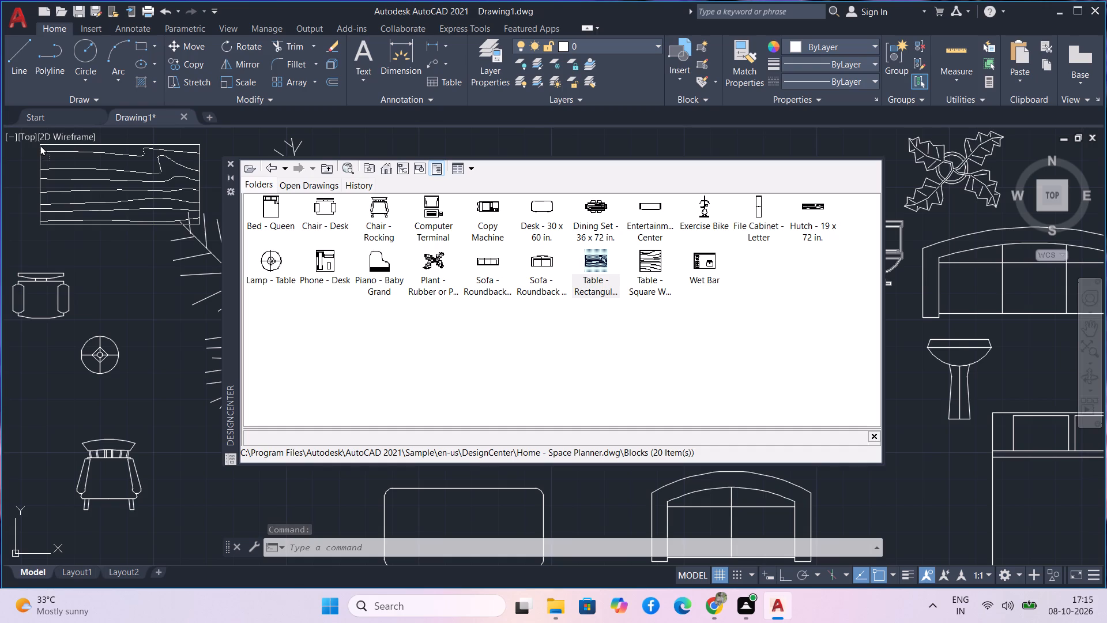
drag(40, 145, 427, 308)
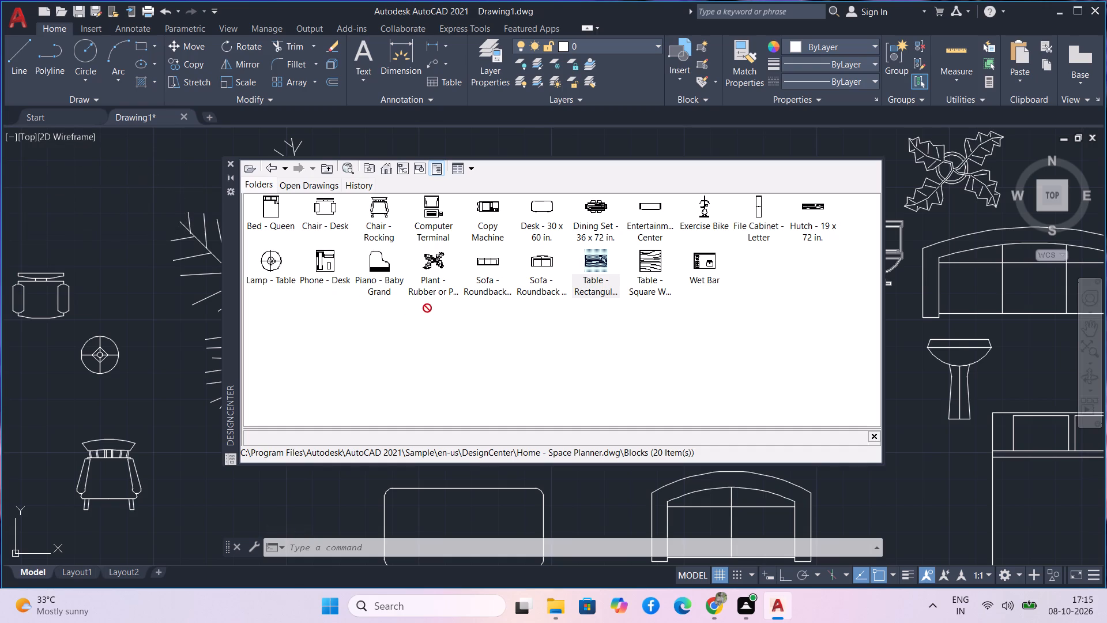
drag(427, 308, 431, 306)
Insert the Dining Set - 36 x 72 in. block above the desk chair, beside the tree.
drag(598, 207, 101, 193)
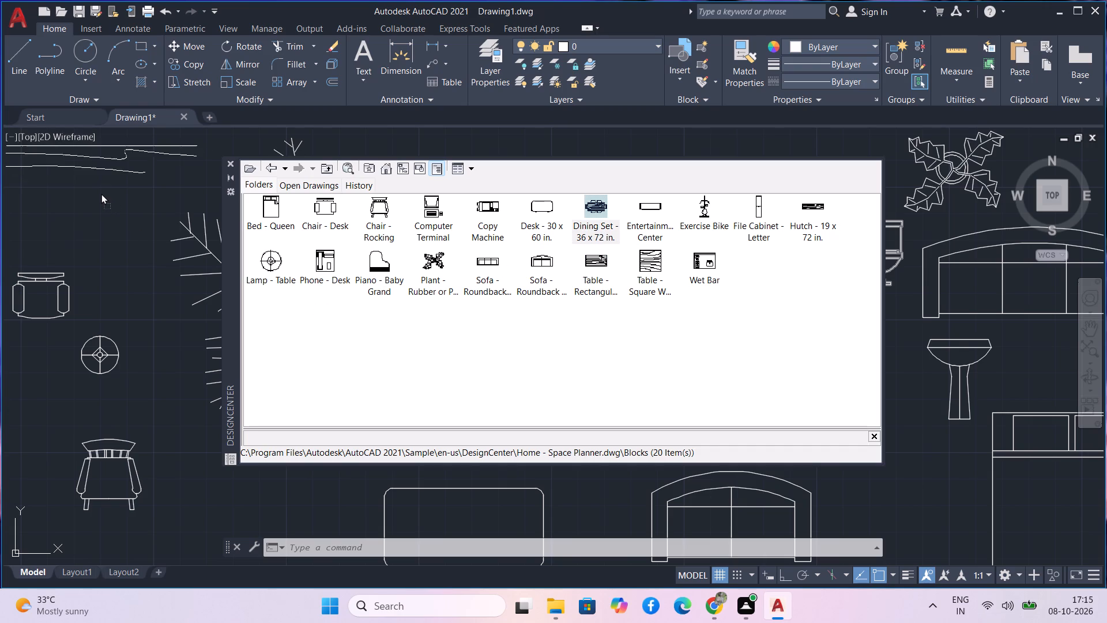
drag(101, 193, 104, 190)
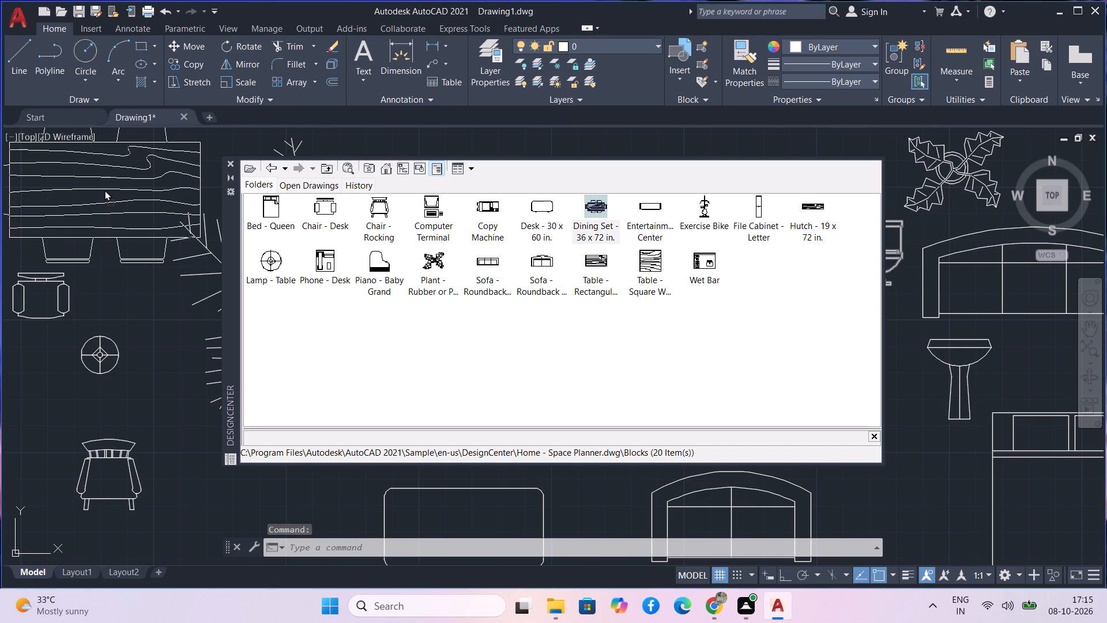
drag(104, 190, 108, 186)
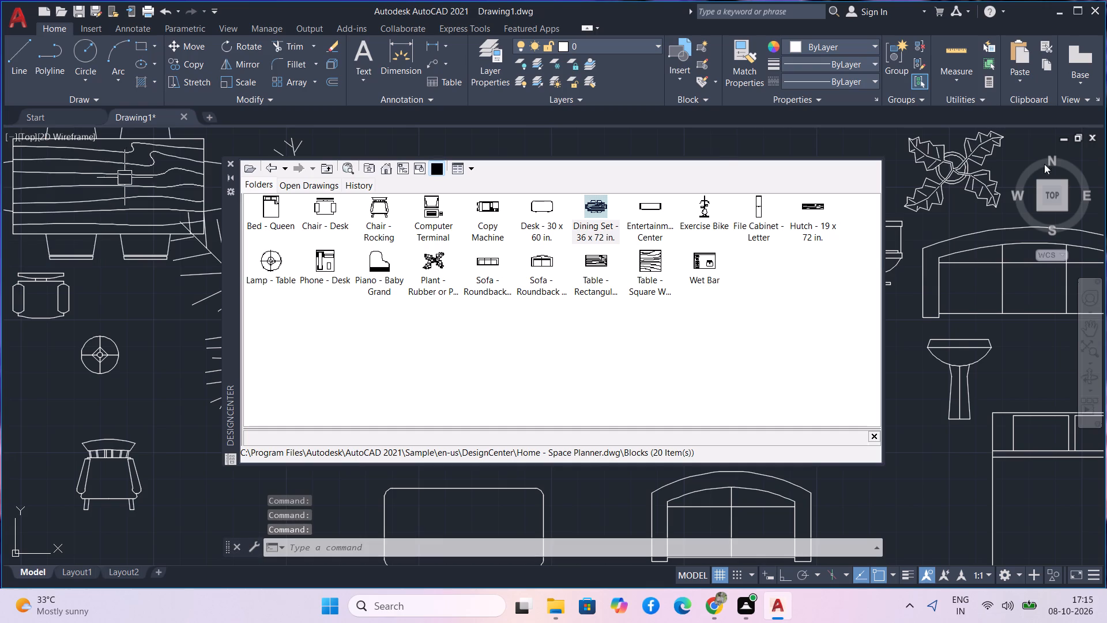
Insert the Entertainment Center block between the two-seat sofa and the queen bed, and close DesignCenter.
drag(642, 203, 653, 238)
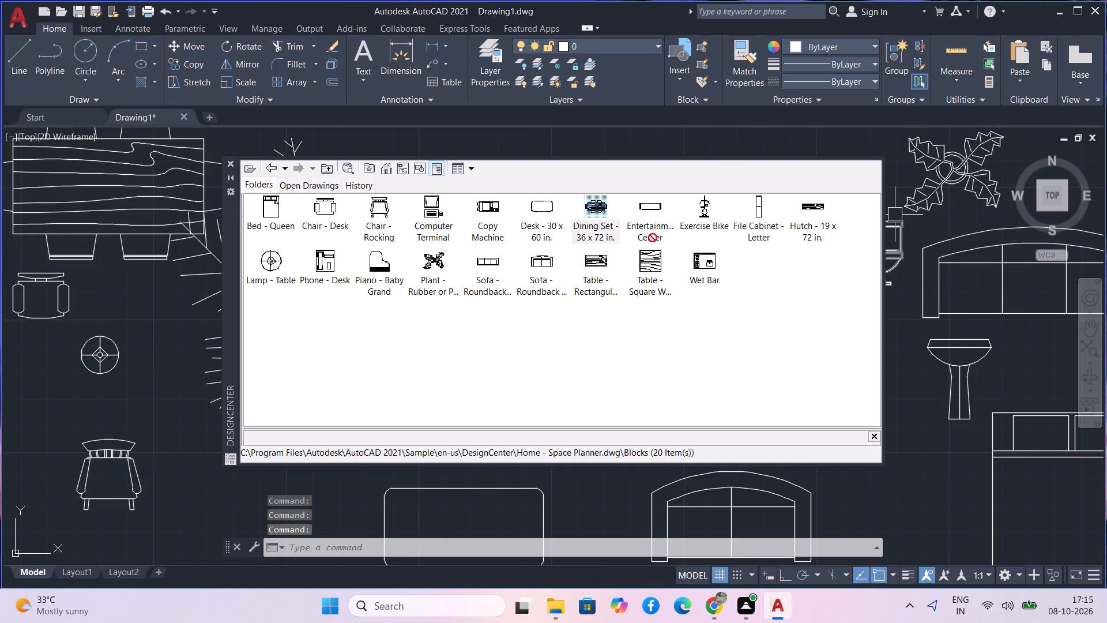
drag(653, 238, 883, 479)
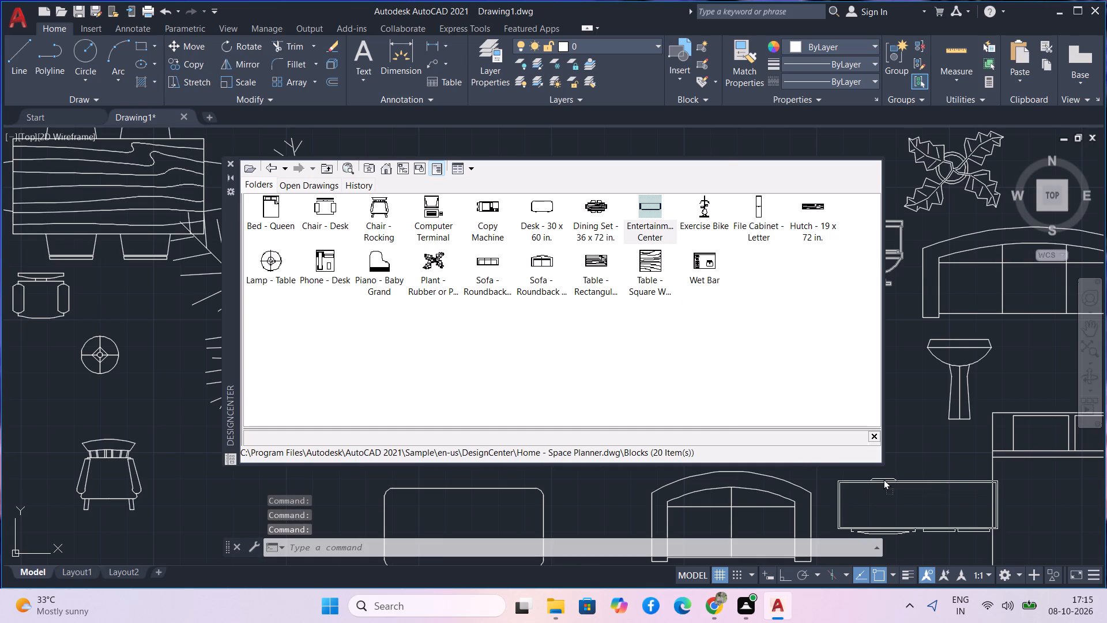
drag(883, 479, 868, 458)
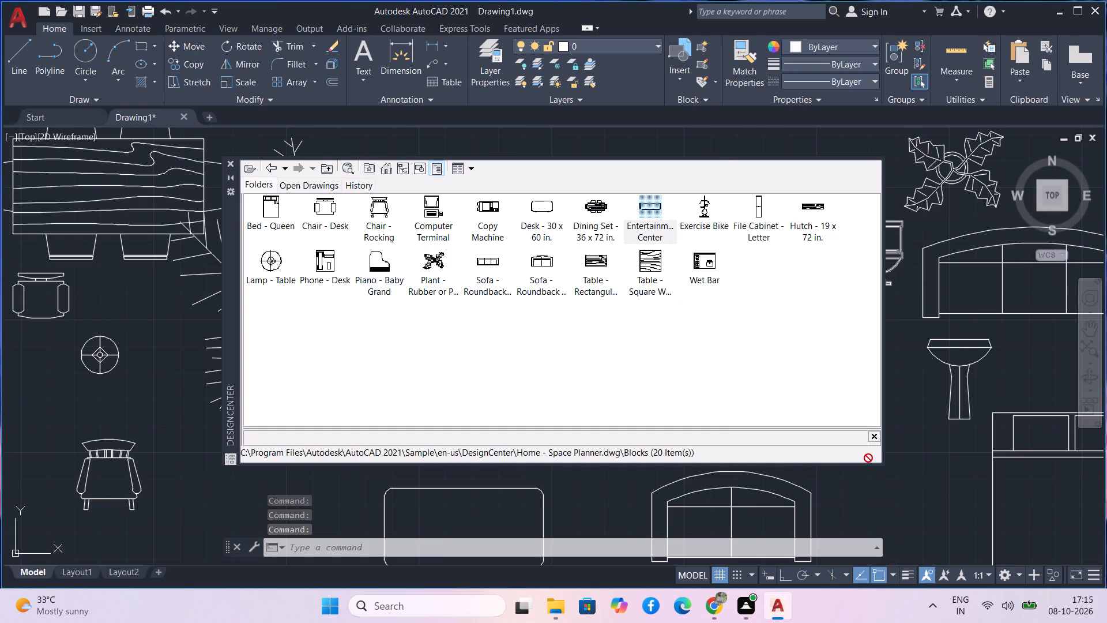
drag(868, 458, 863, 470)
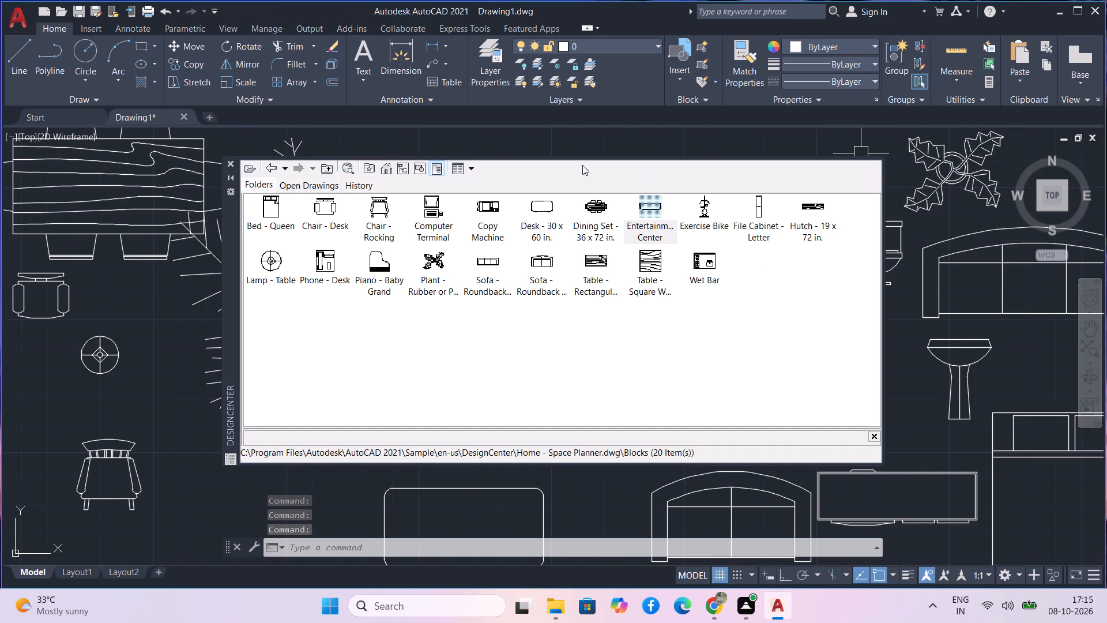
click(232, 166)
Copy the queen bed once into the empty space to its right, level with the original.
scroll(232, 167, down, 2)
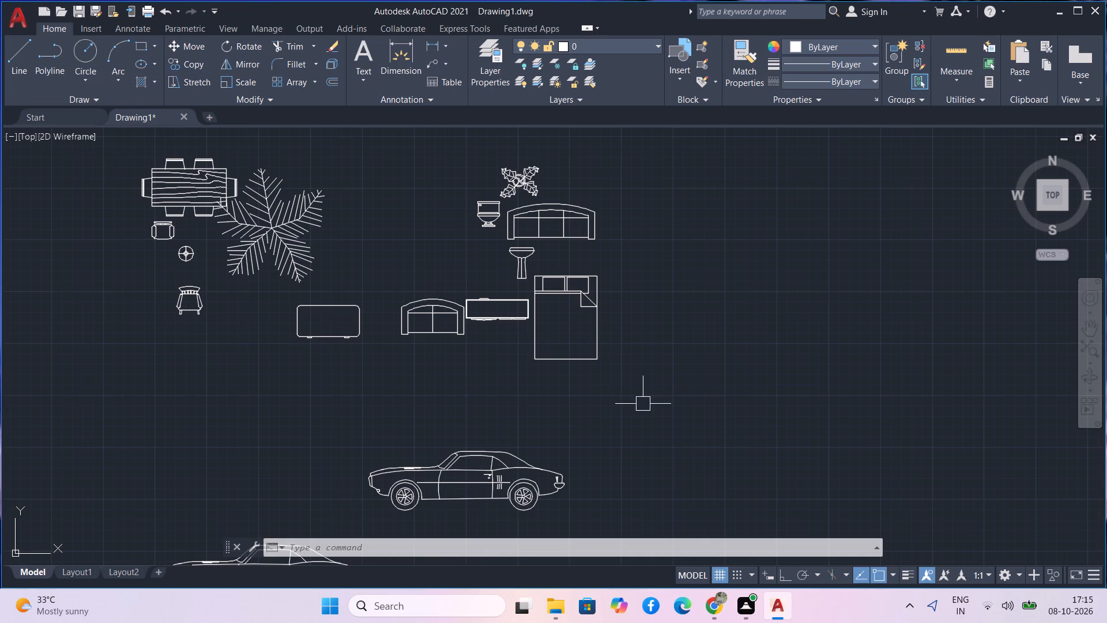
drag(641, 397, 635, 384)
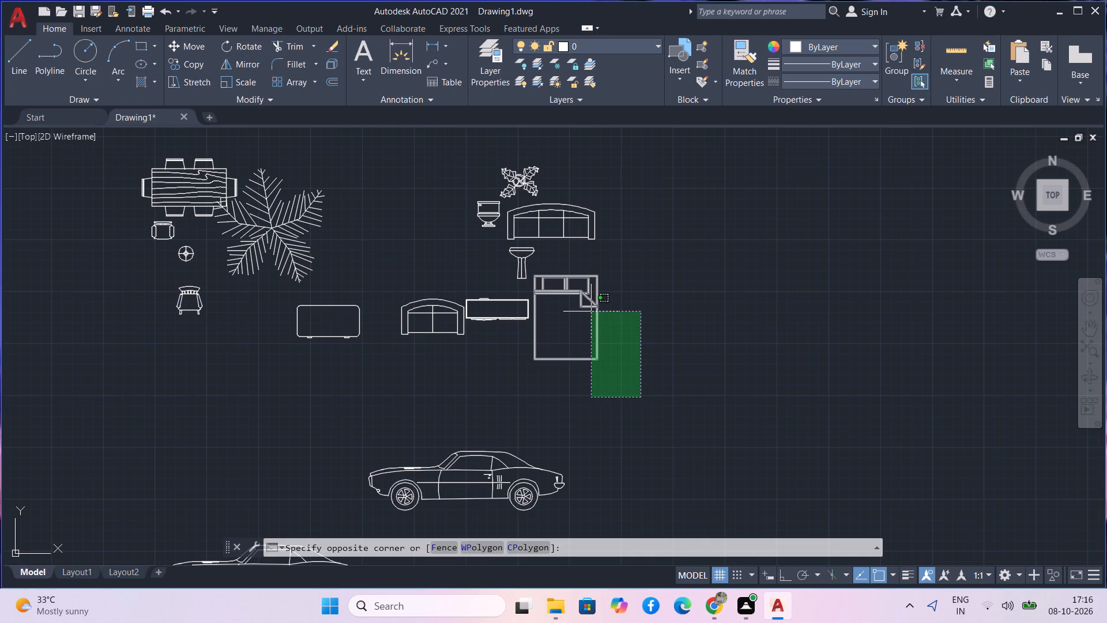
click(583, 291)
text(co)
key(space)
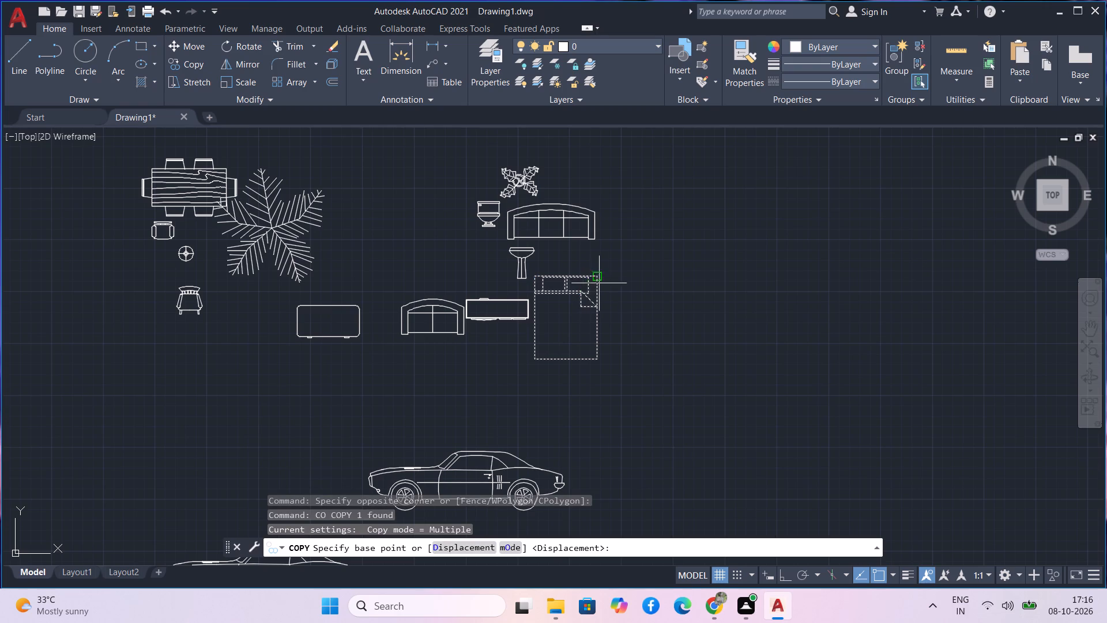
click(604, 277)
click(735, 275)
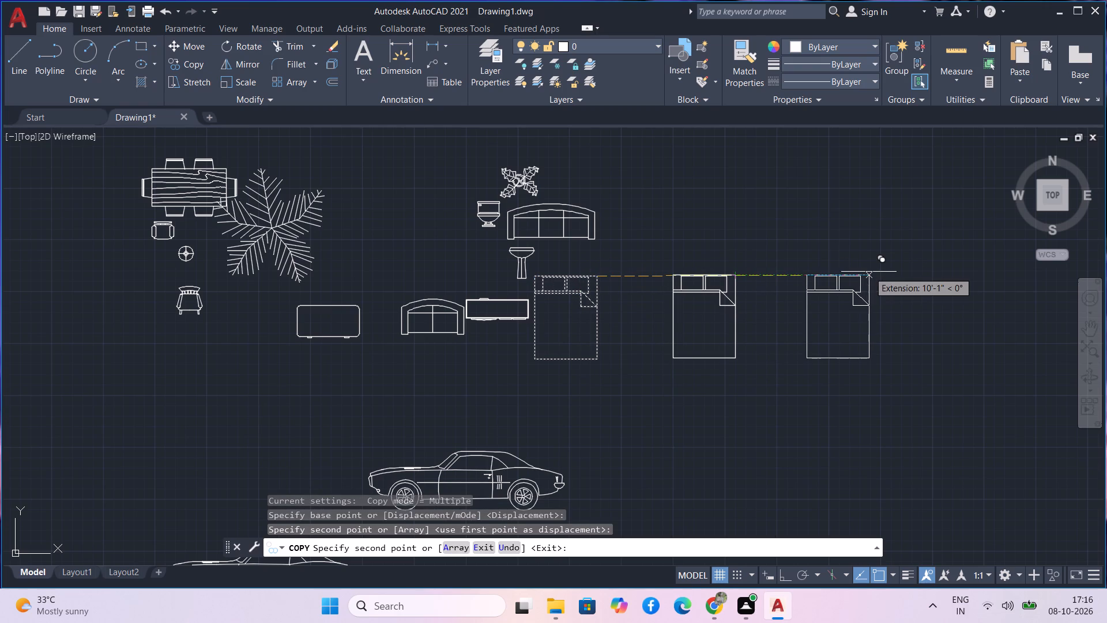
key(Escape)
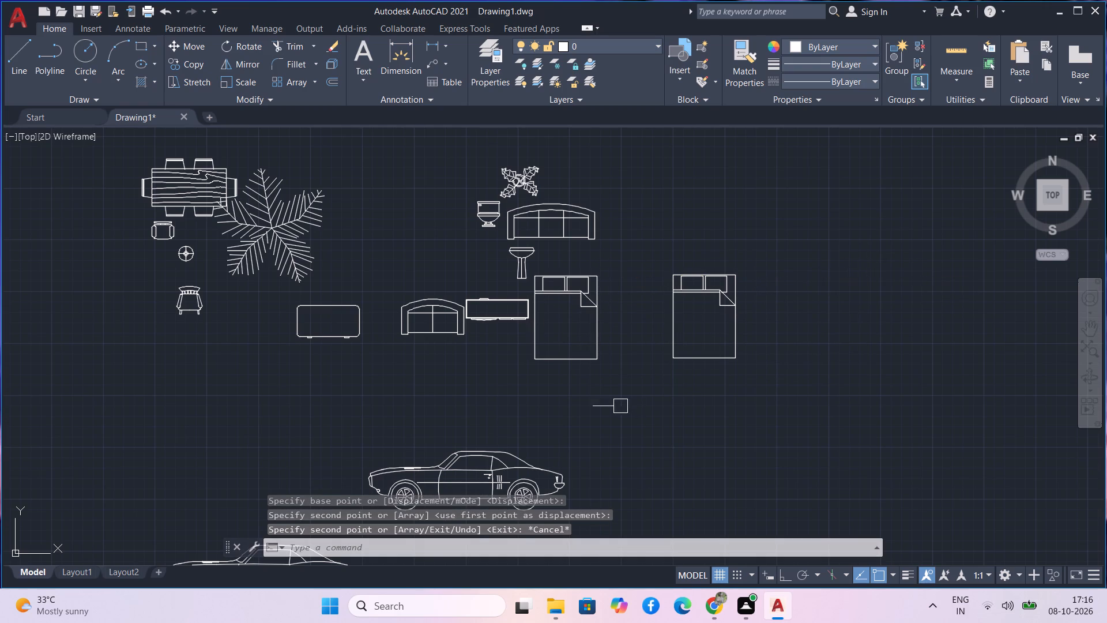
Delete the original queen bed beside the entertainment center.
drag(620, 390, 613, 359)
click(576, 294)
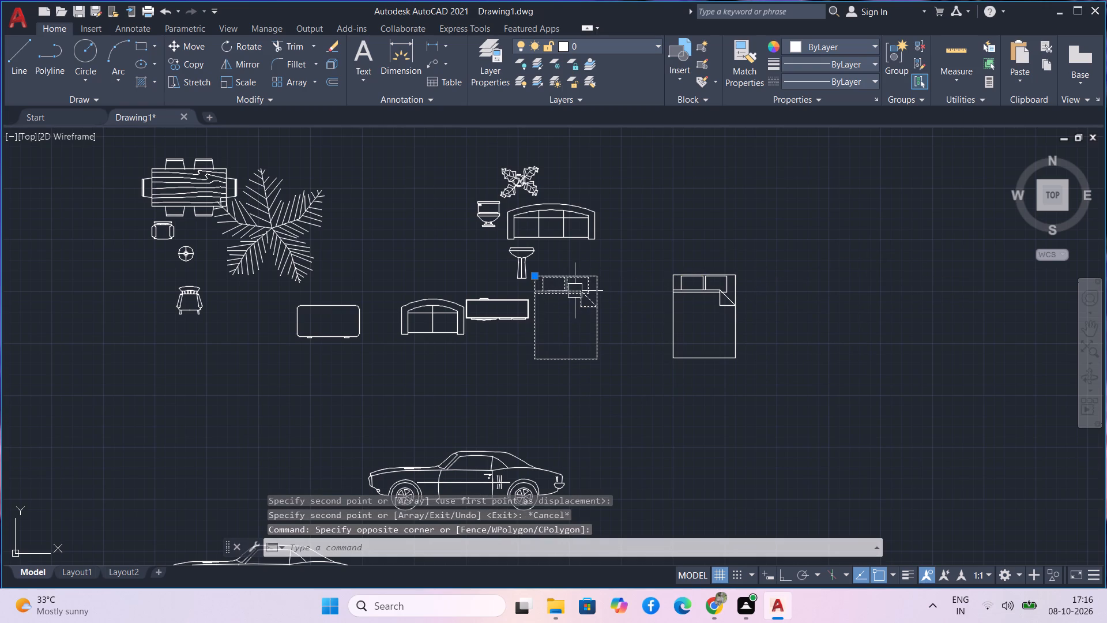
key(Delete)
Copy the remaining queen bed once into the empty space above and to its right.
drag(763, 367, 754, 351)
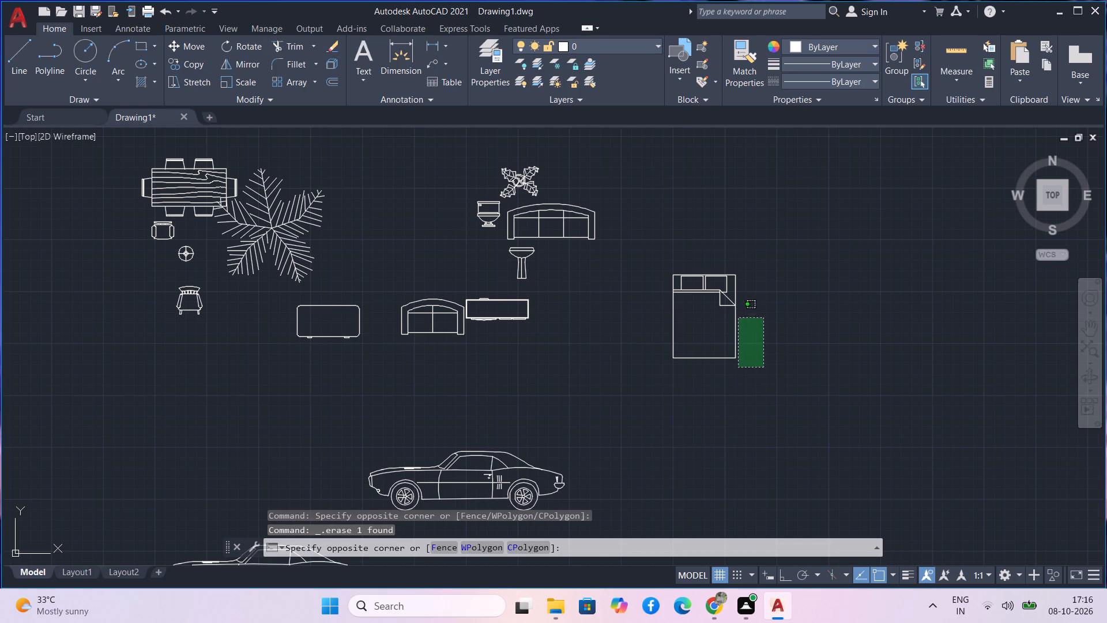
click(701, 258)
text(co)
key(space)
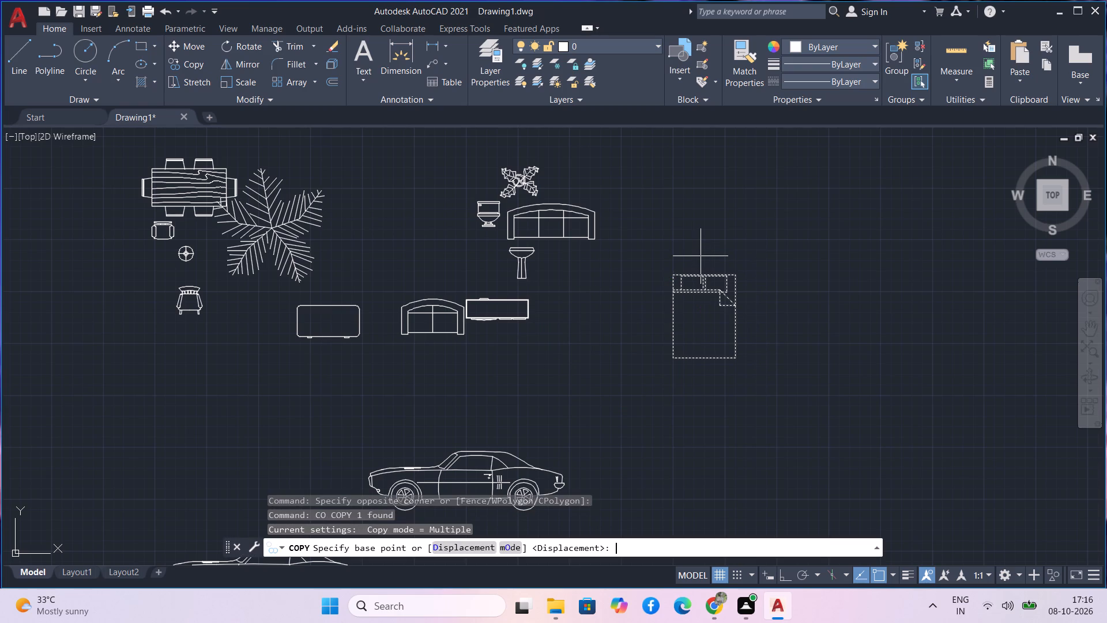
drag(706, 284, 709, 276)
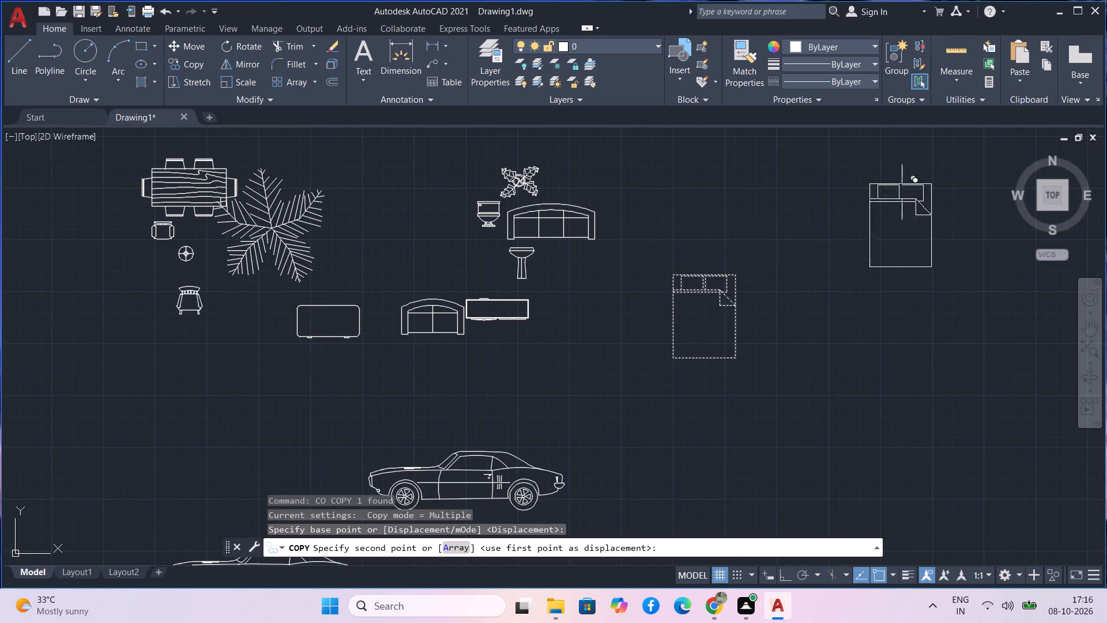
click(942, 186)
key(Escape)
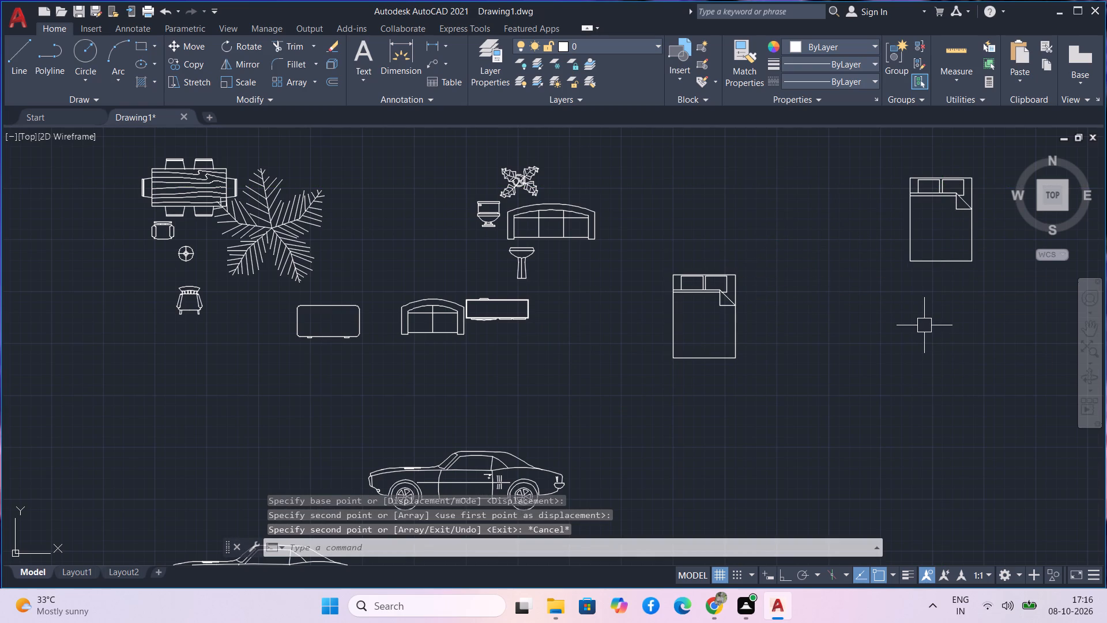
Rotate the new bed copy 90° counterclockwise about its lower-right corner with Ortho on, so its pillows face left.
middle_drag(924, 325, 714, 366)
drag(797, 340, 757, 283)
click(710, 217)
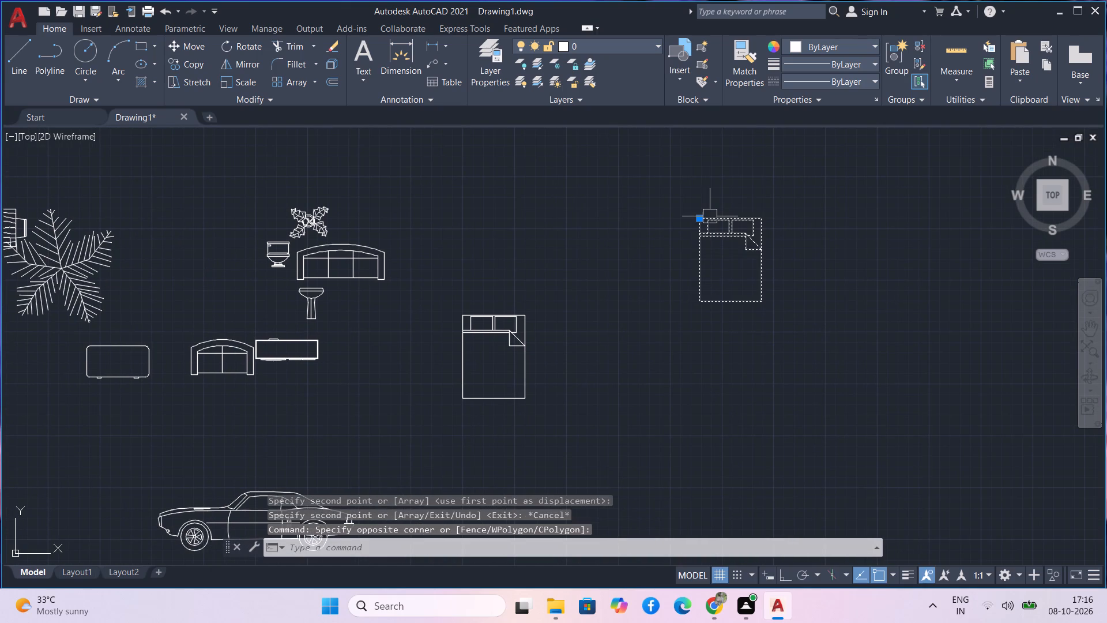
text(ro)
key(space)
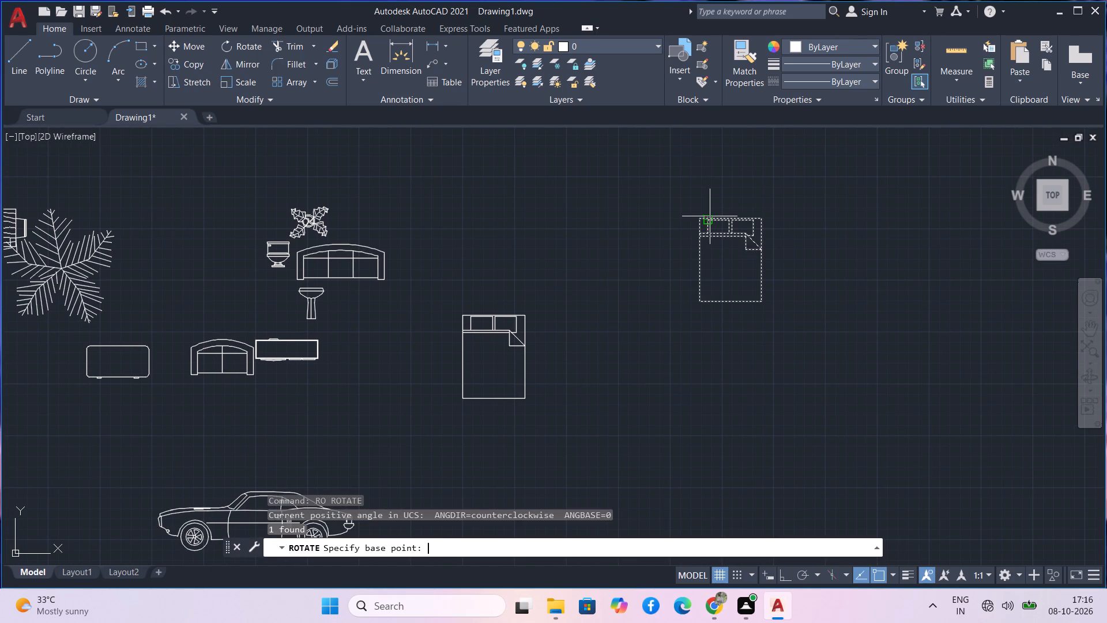
scroll(758, 297, up, 1)
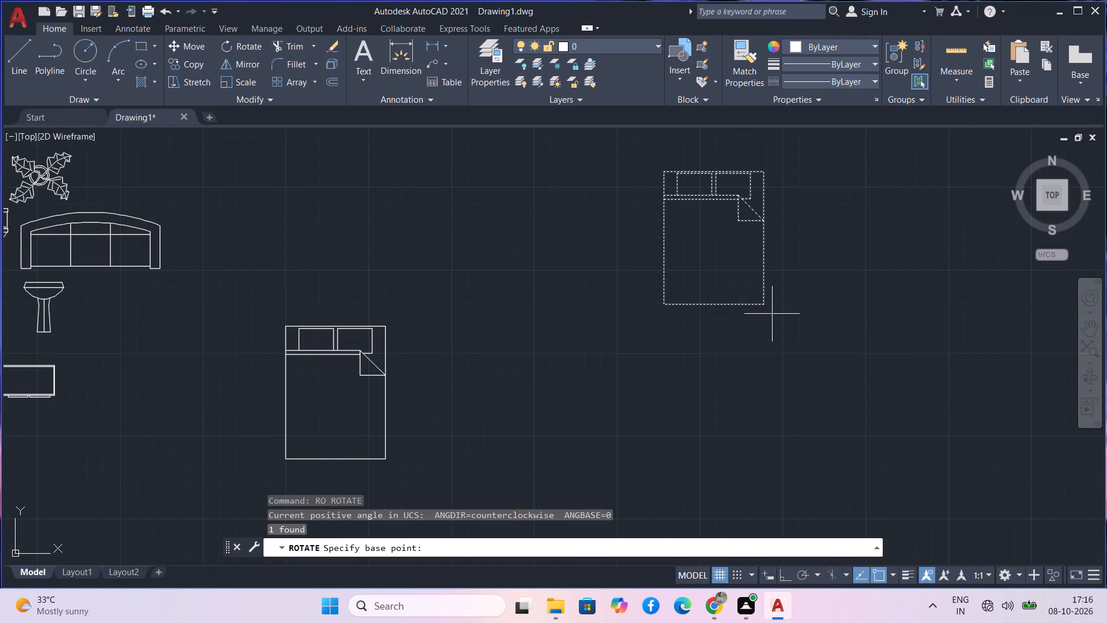
click(771, 309)
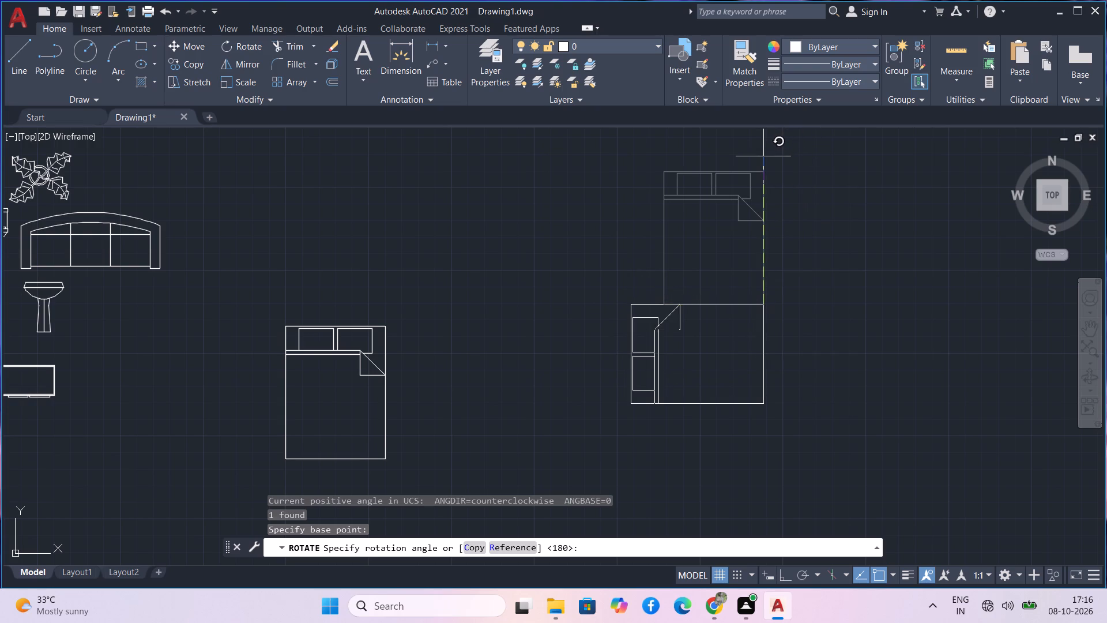
key(F8)
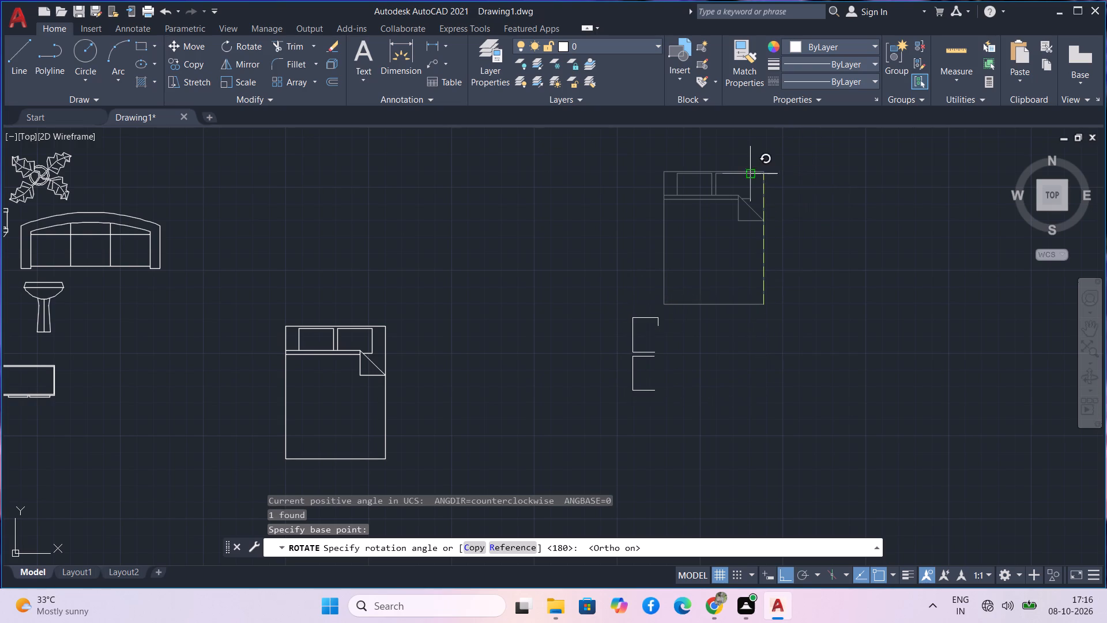
click(751, 144)
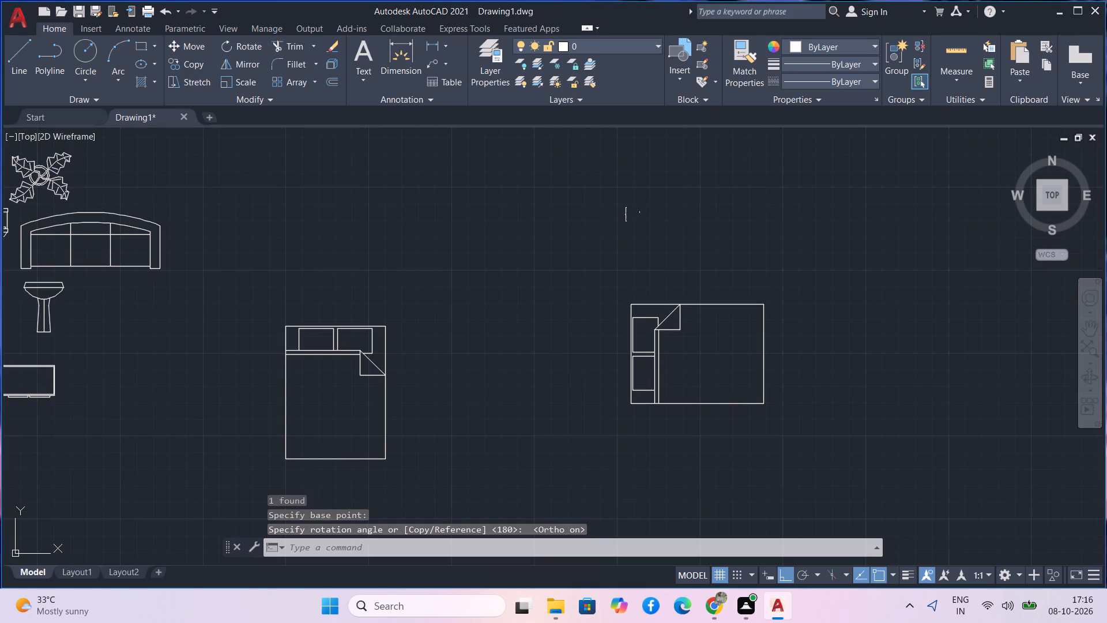
Copy the rotated bed about 23'-2" horizontally to its right.
scroll(586, 234, down, 2)
middle_drag(555, 295, 601, 228)
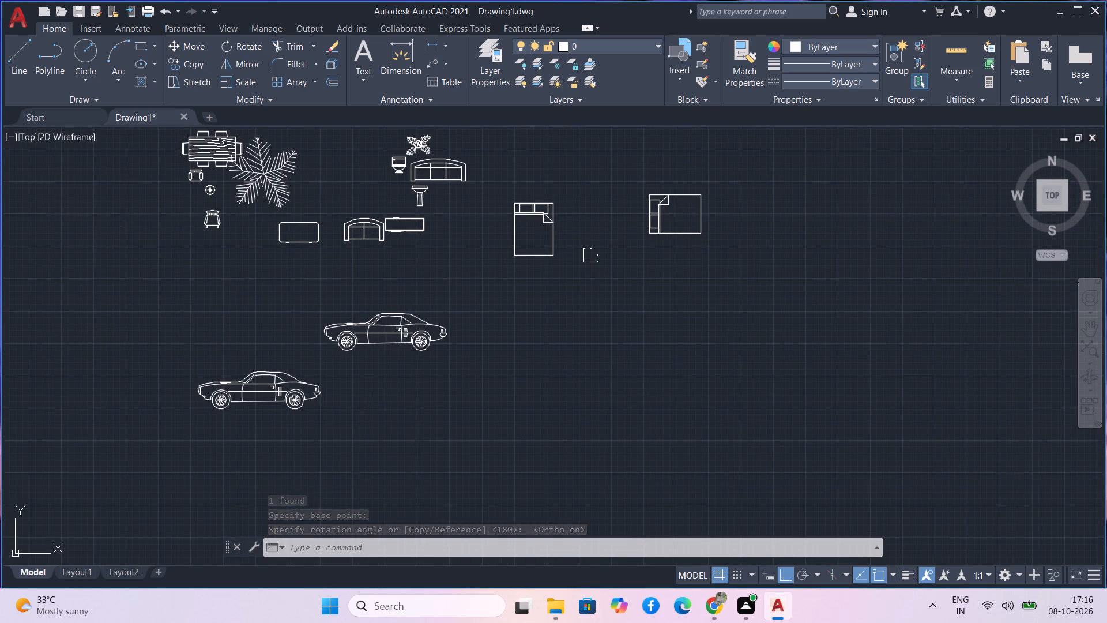
drag(707, 252, 701, 216)
click(659, 171)
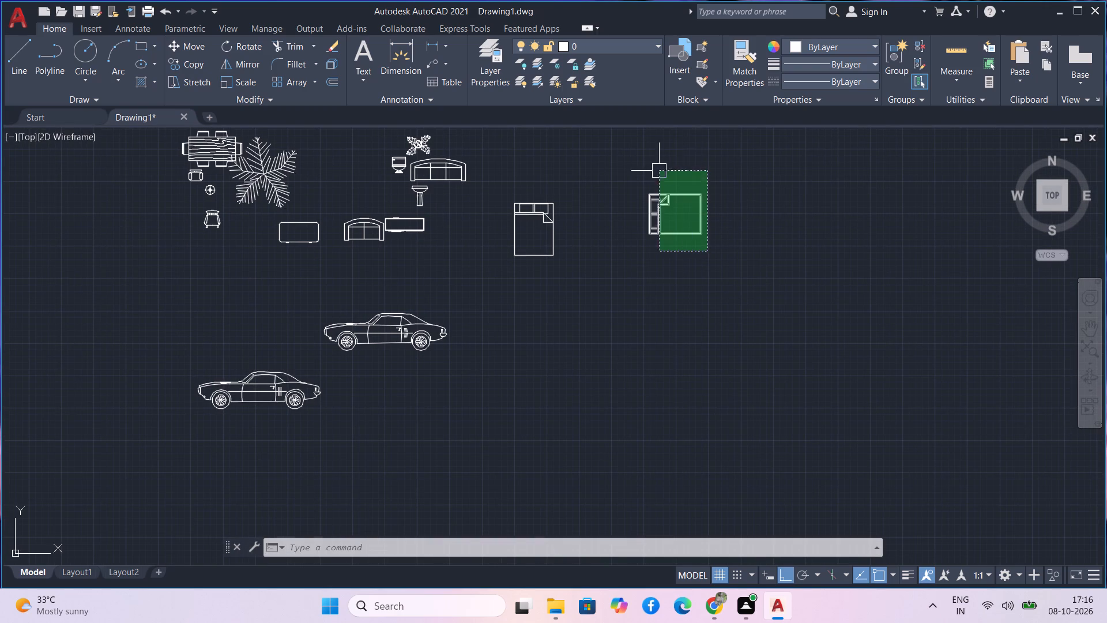
text(co)
key(space)
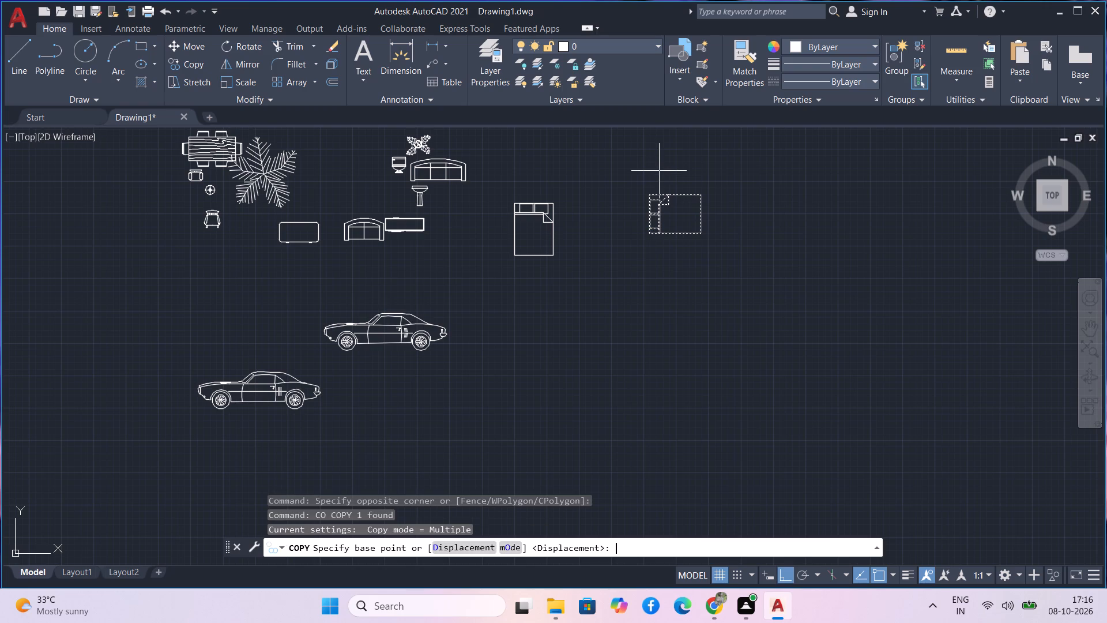
drag(695, 238, 699, 263)
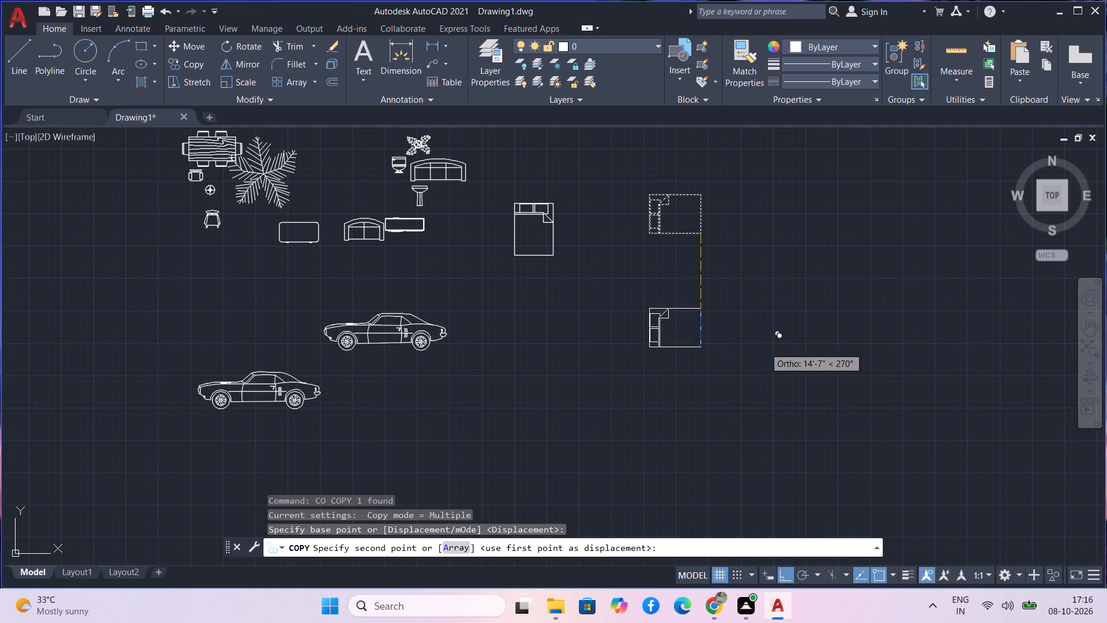
click(881, 379)
key(space)
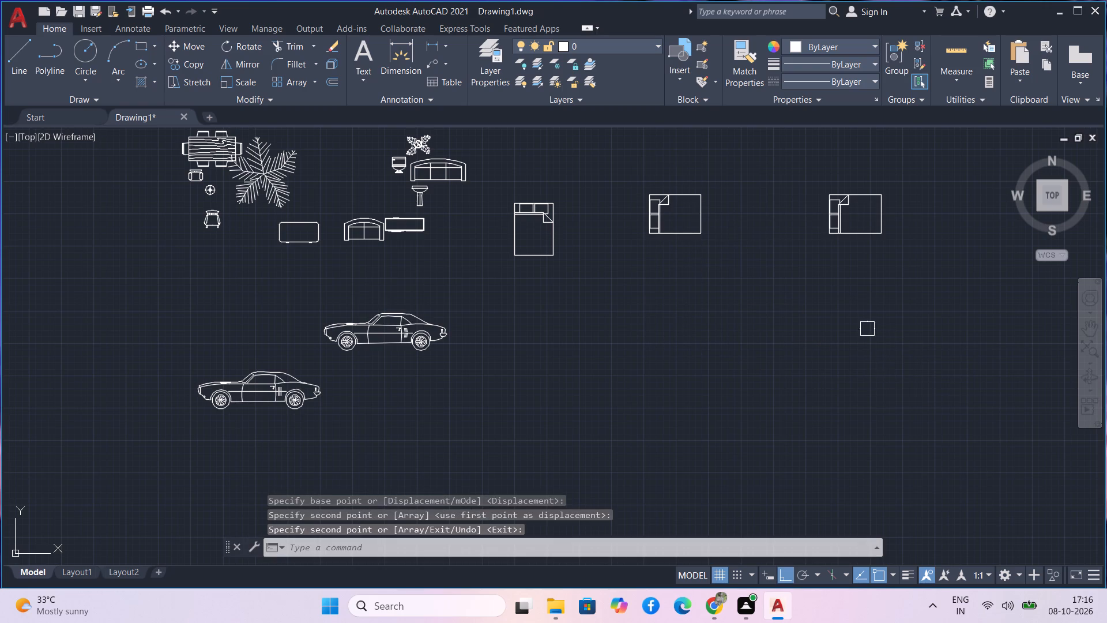
Rotate the farthest-right queen bed copy 180° about its lower-right corner so its pillows face right.
drag(890, 232, 839, 156)
click(829, 148)
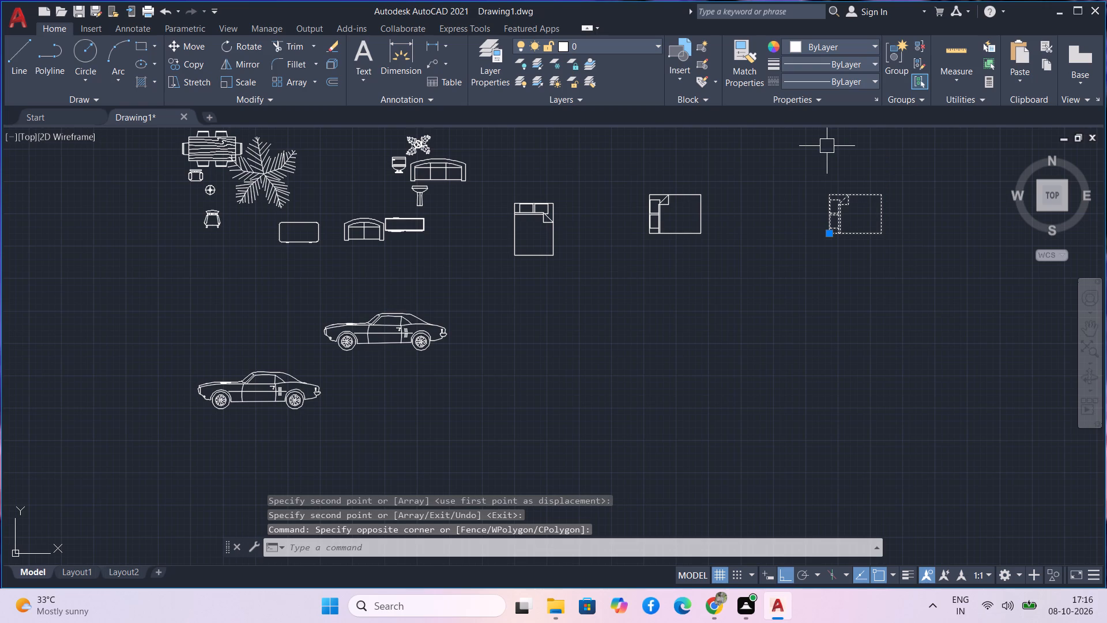
text(ro)
key(space)
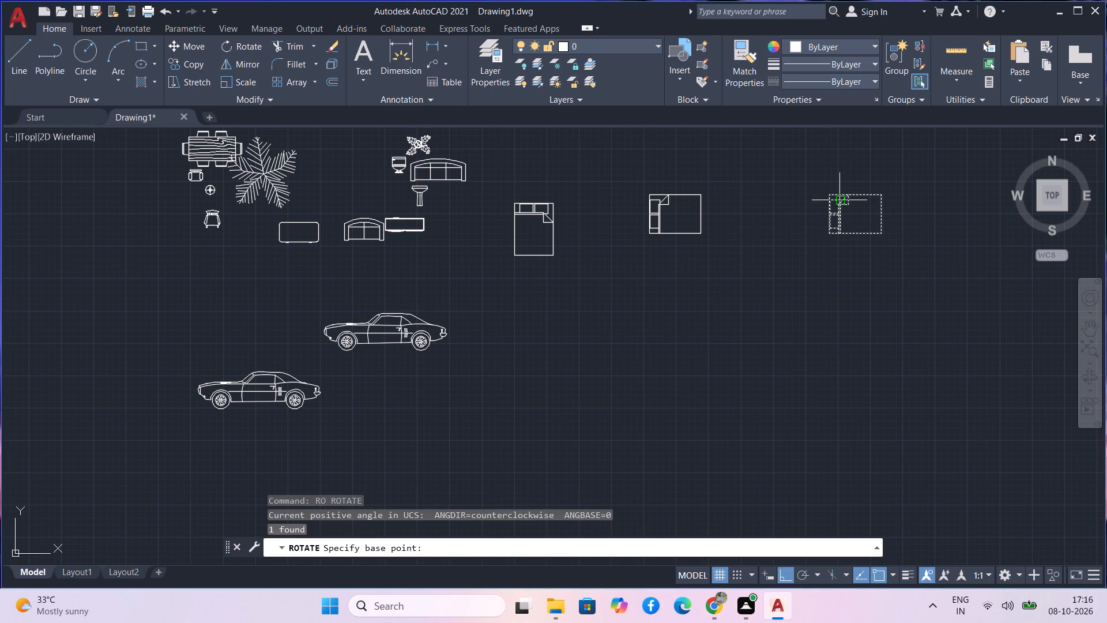
click(883, 230)
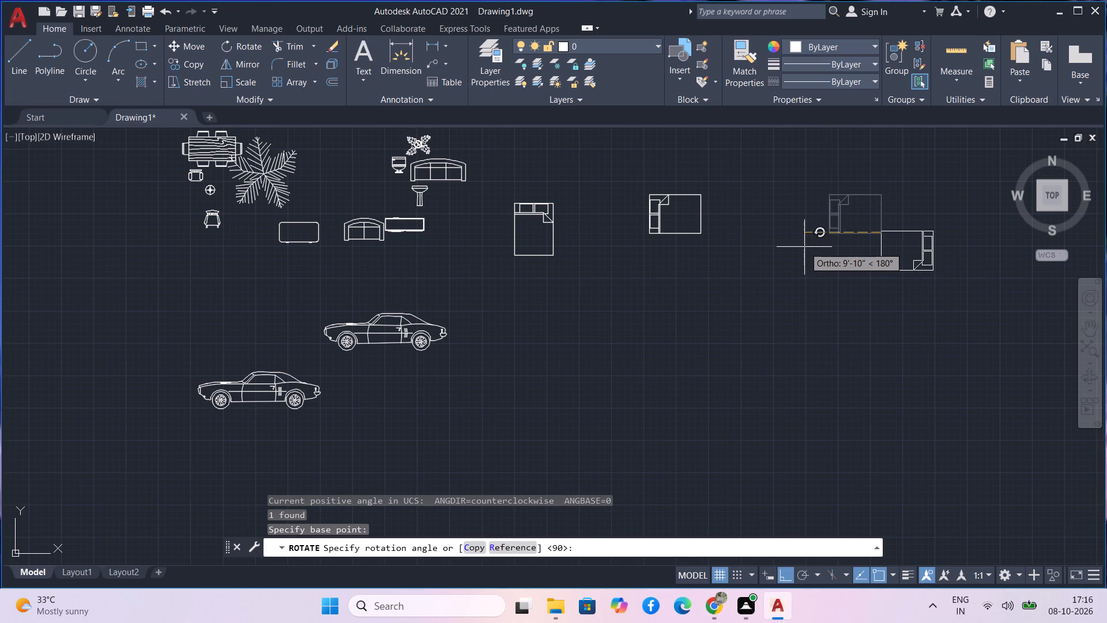
click(804, 247)
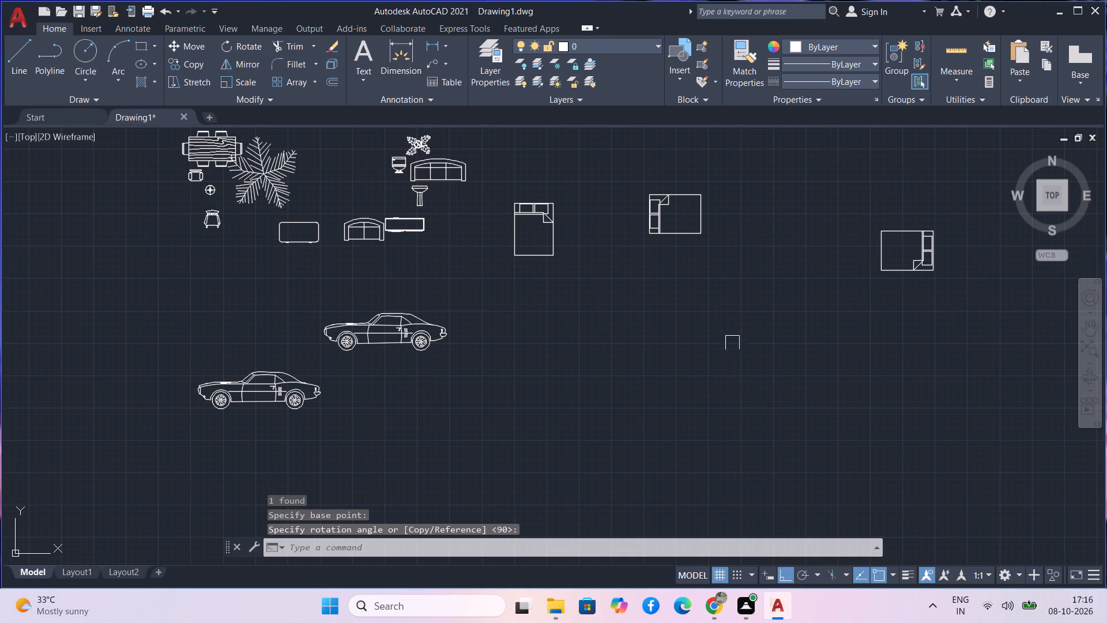
Delete the upright queen bed, the one with its pillows at the top.
middle_drag(623, 330, 702, 267)
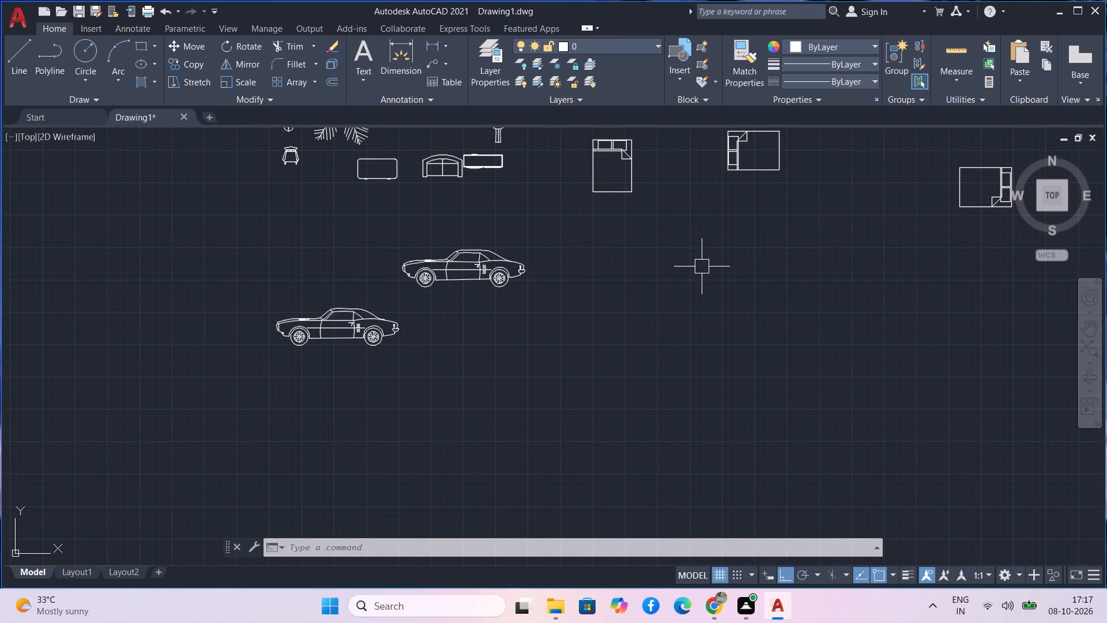
middle_drag(702, 267, 612, 353)
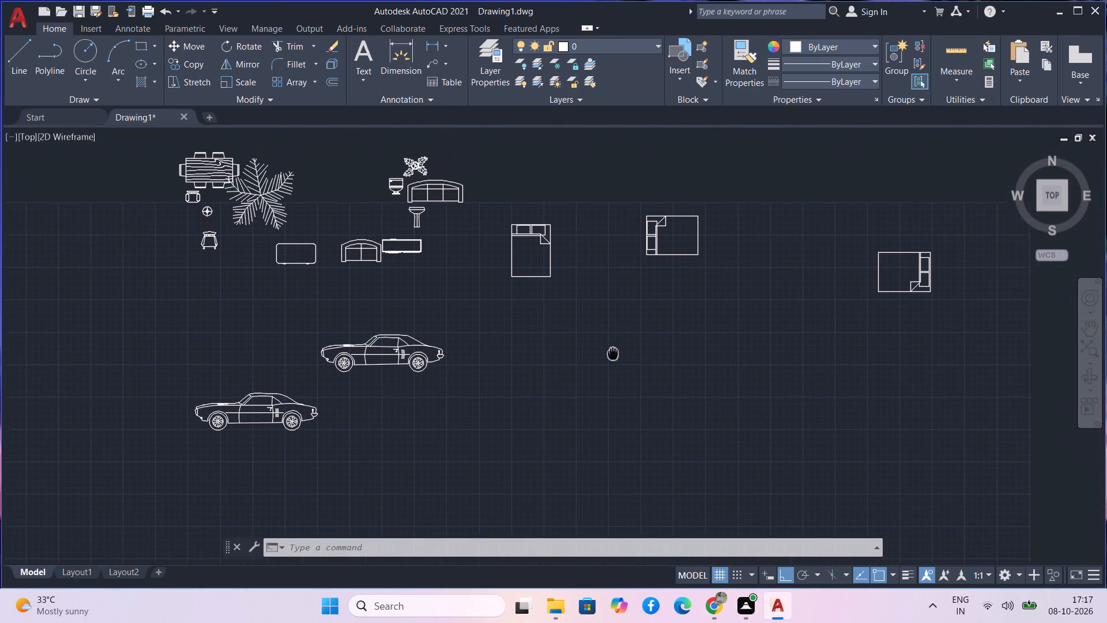
middle_drag(612, 353, 612, 354)
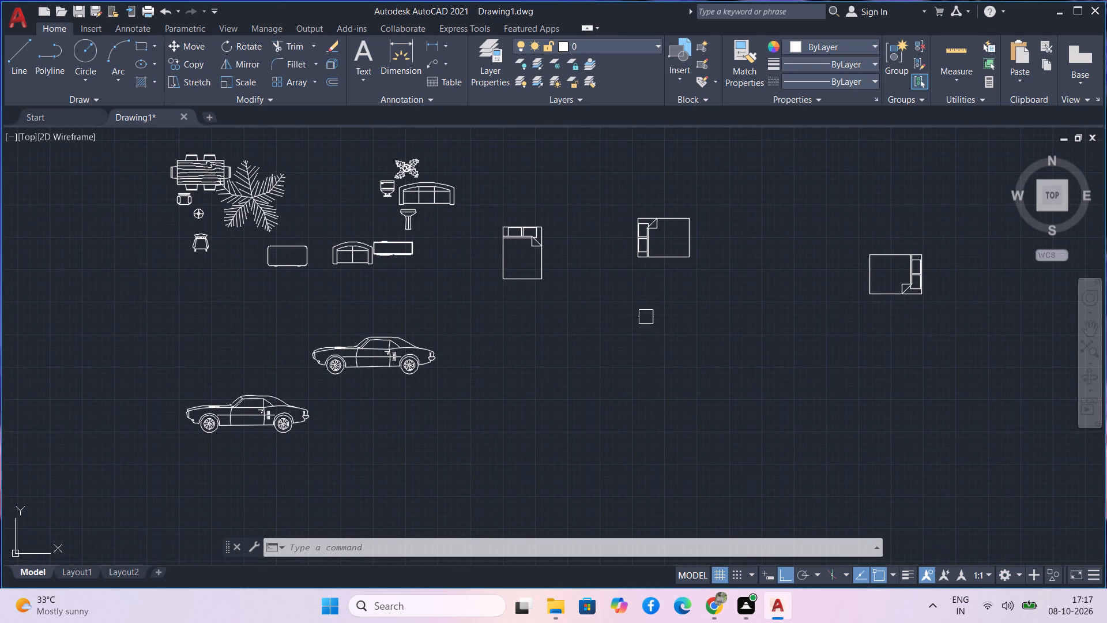
drag(604, 317, 586, 307)
click(507, 186)
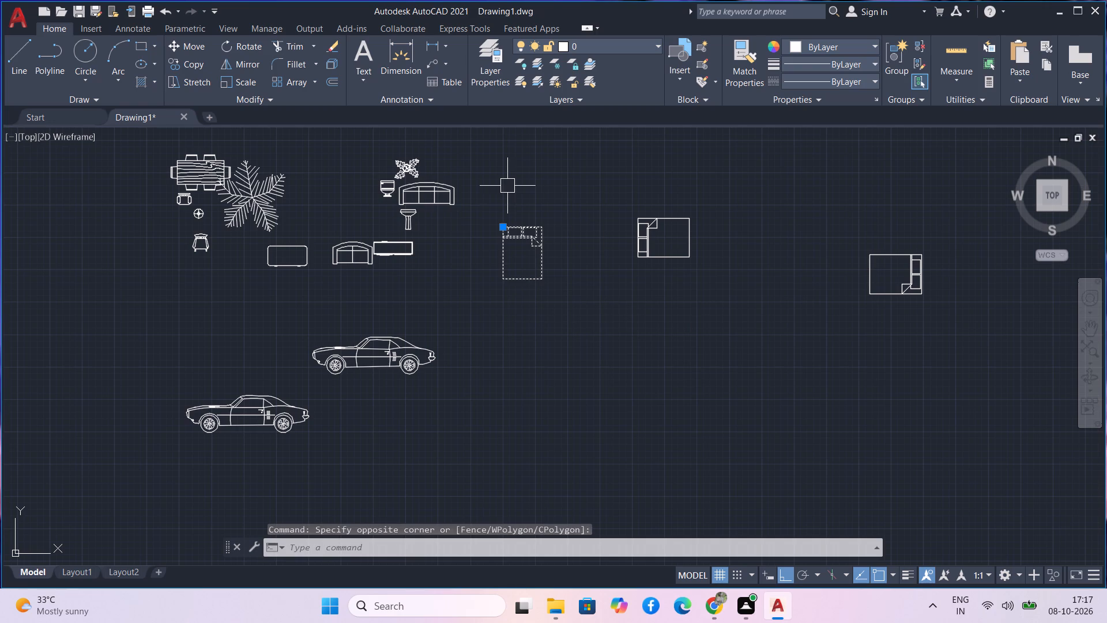
key(Delete)
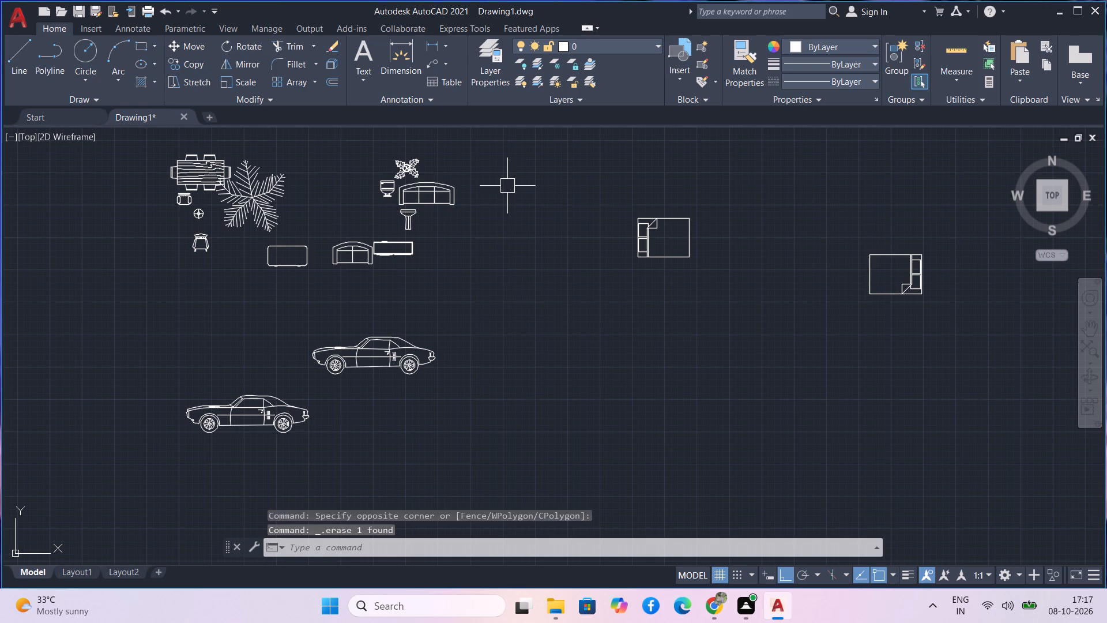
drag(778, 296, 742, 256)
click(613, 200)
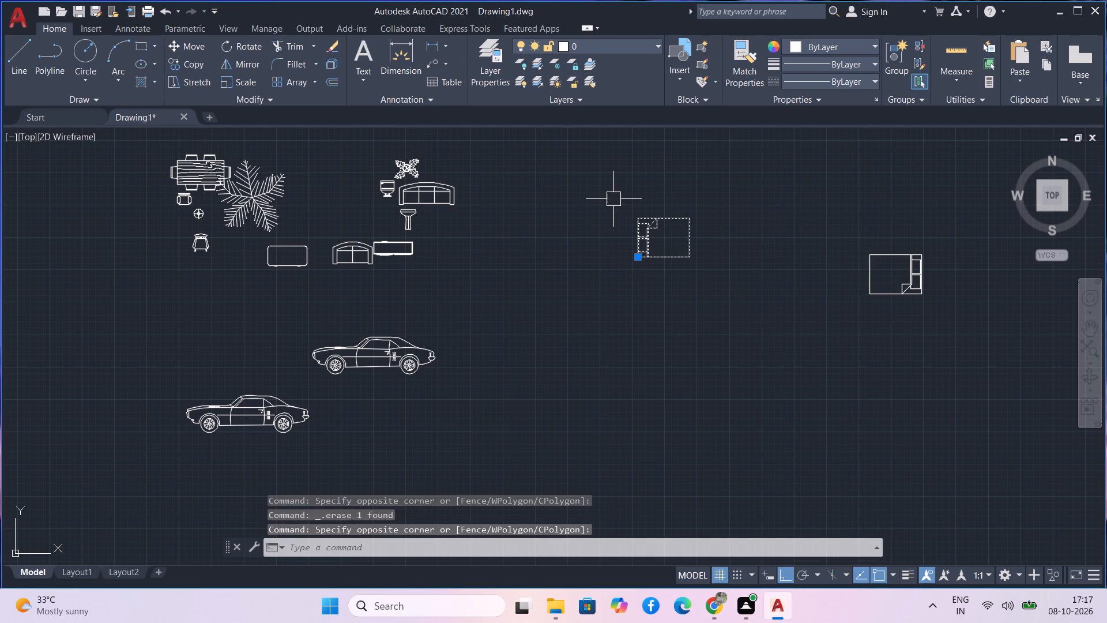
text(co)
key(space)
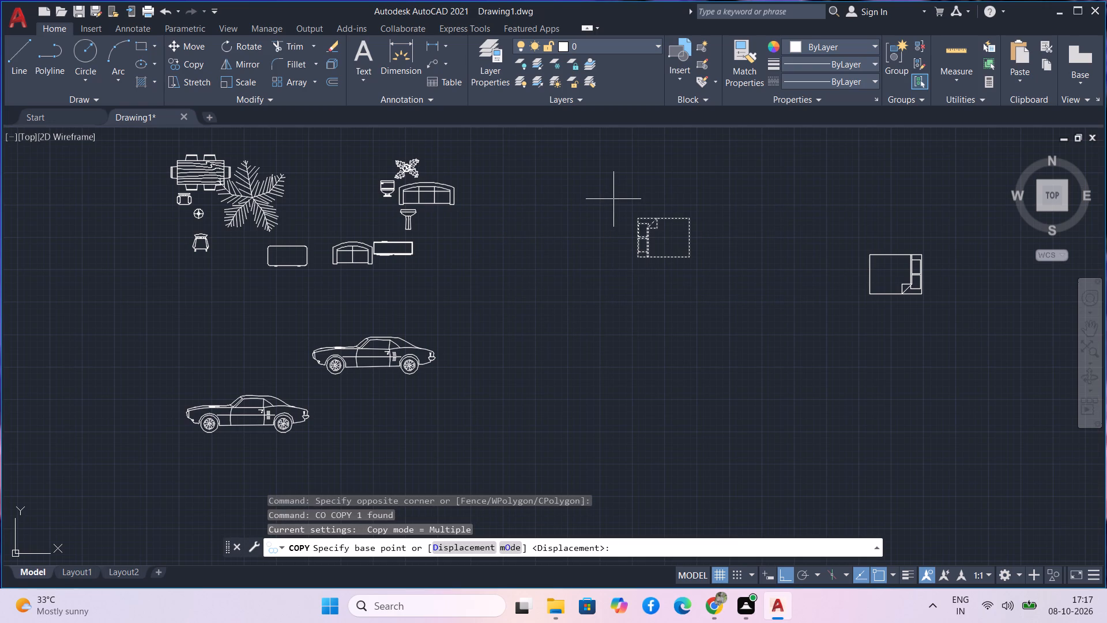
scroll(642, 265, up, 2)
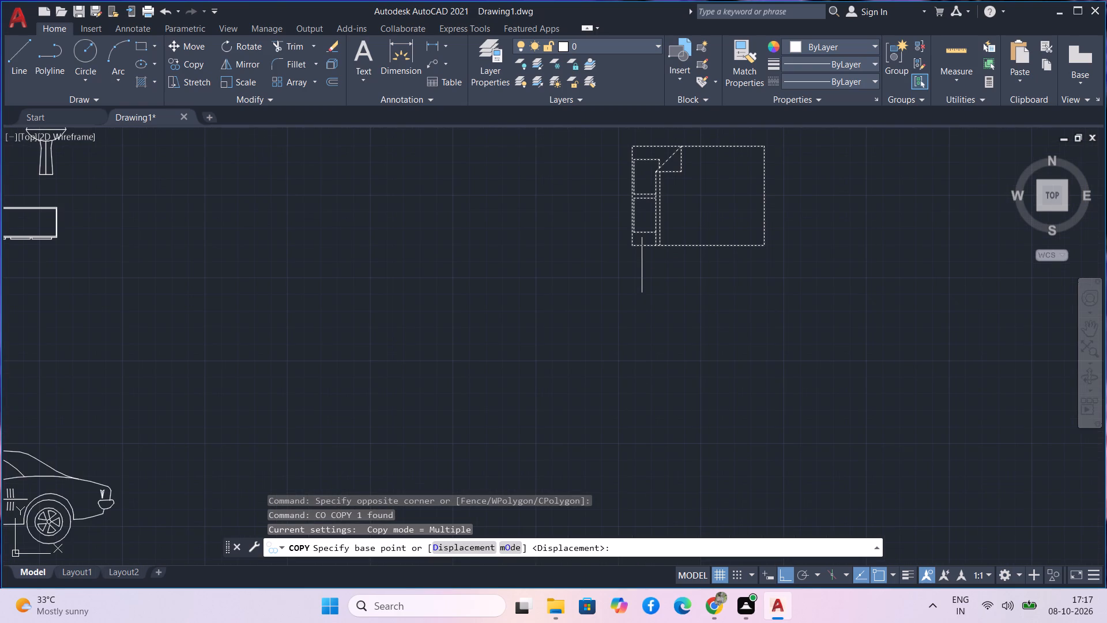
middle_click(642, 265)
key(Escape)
Draw a 6' horizontal reference line below the queen bed whose pillows face left.
key(grave)
middle_drag(783, 271, 742, 335)
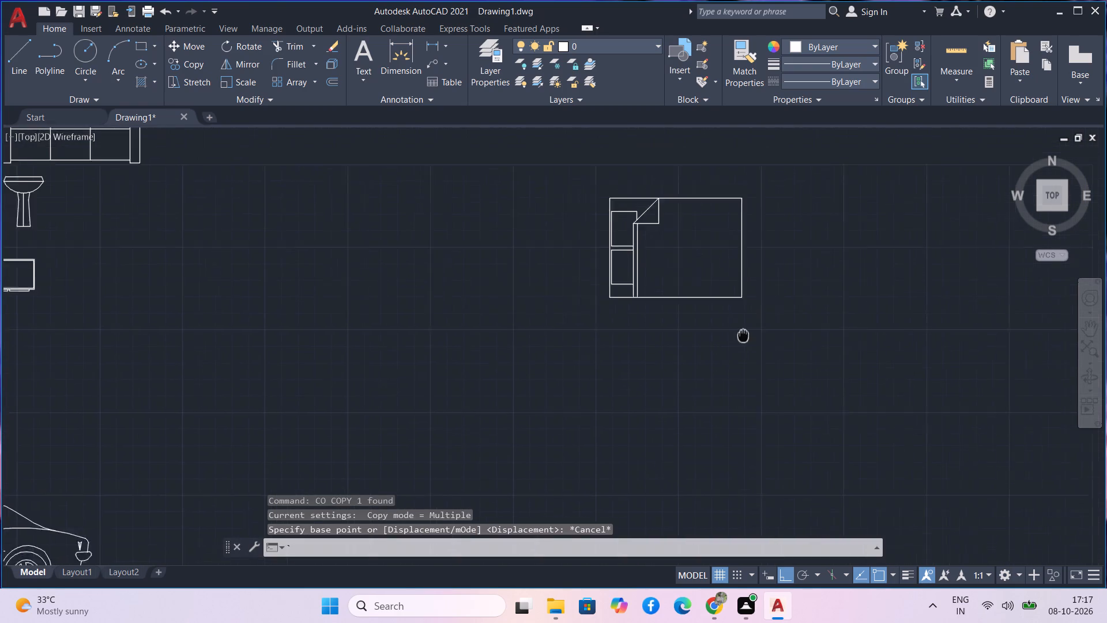
middle_drag(742, 335, 740, 339)
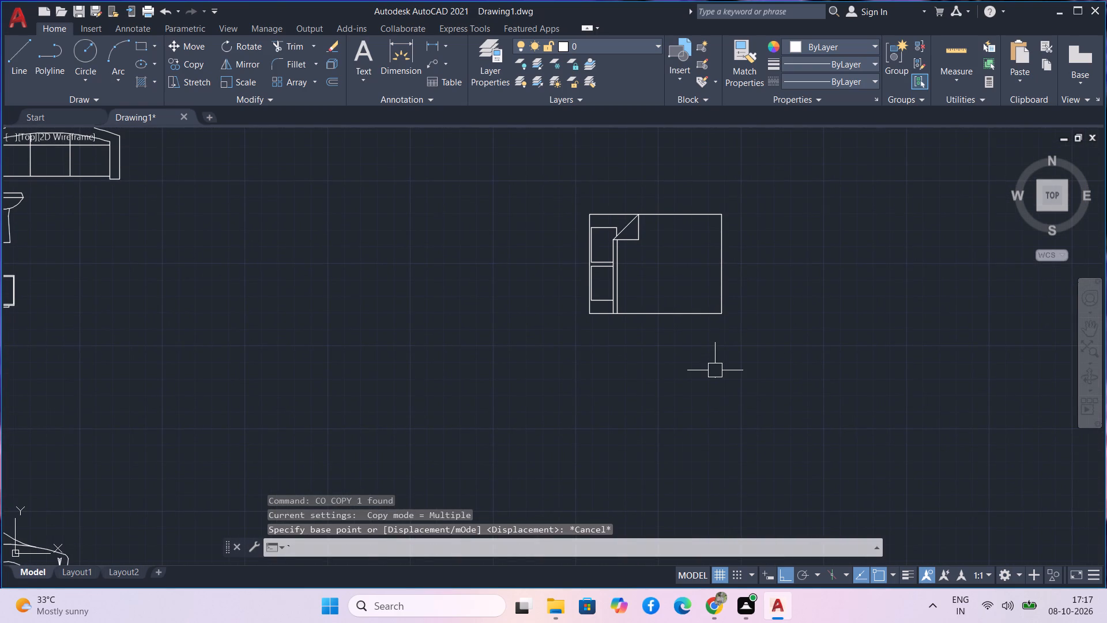
text(l)
key(space)
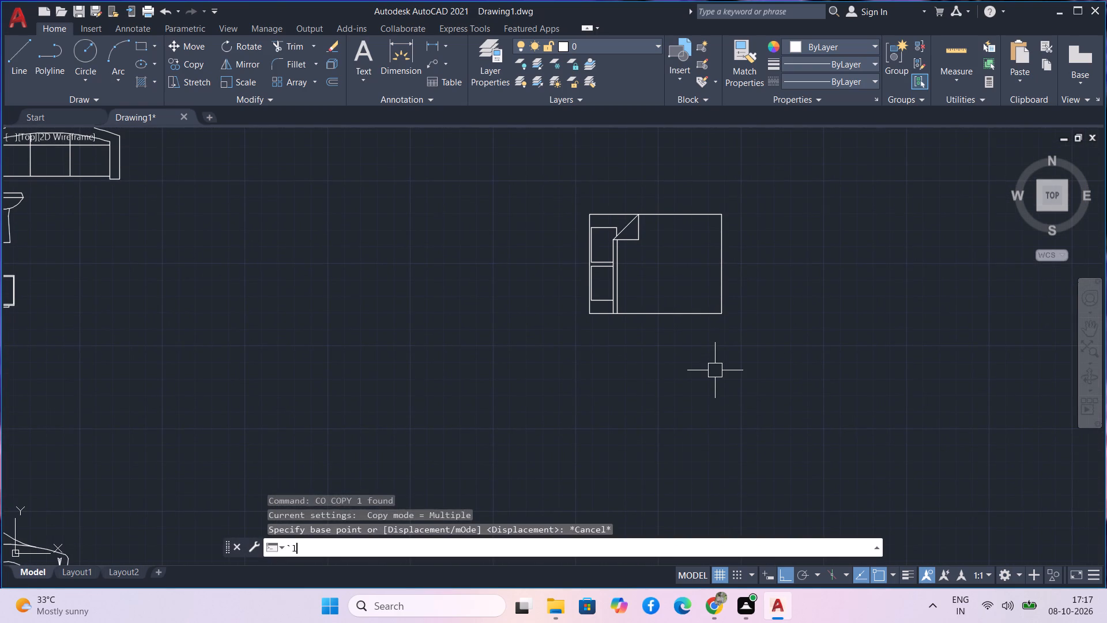
click(590, 402)
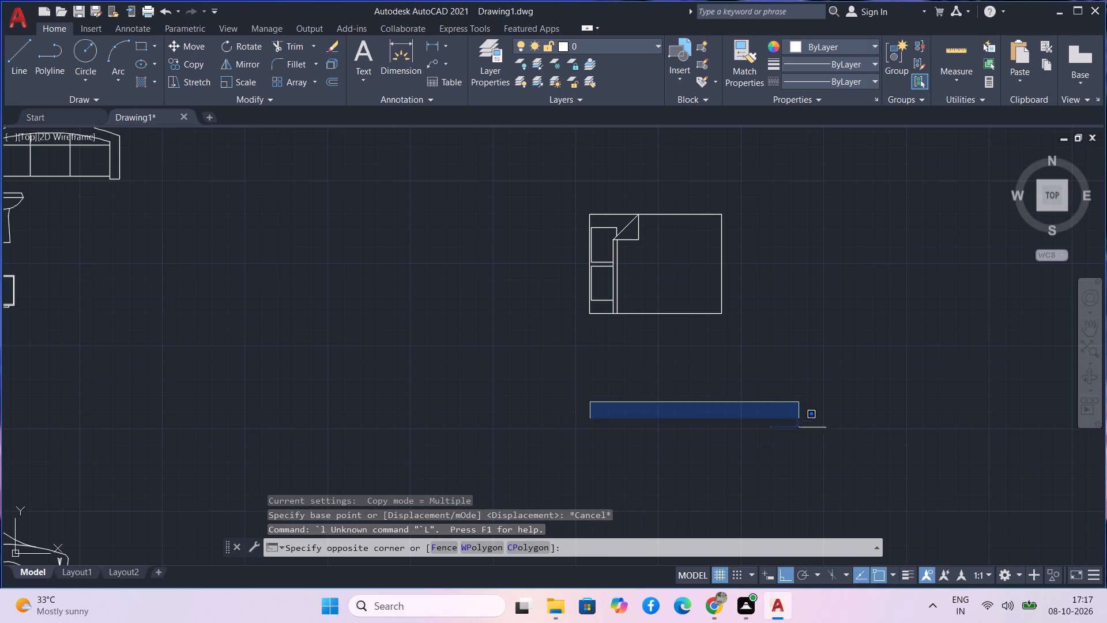
key(Escape)
text(l)
key(space)
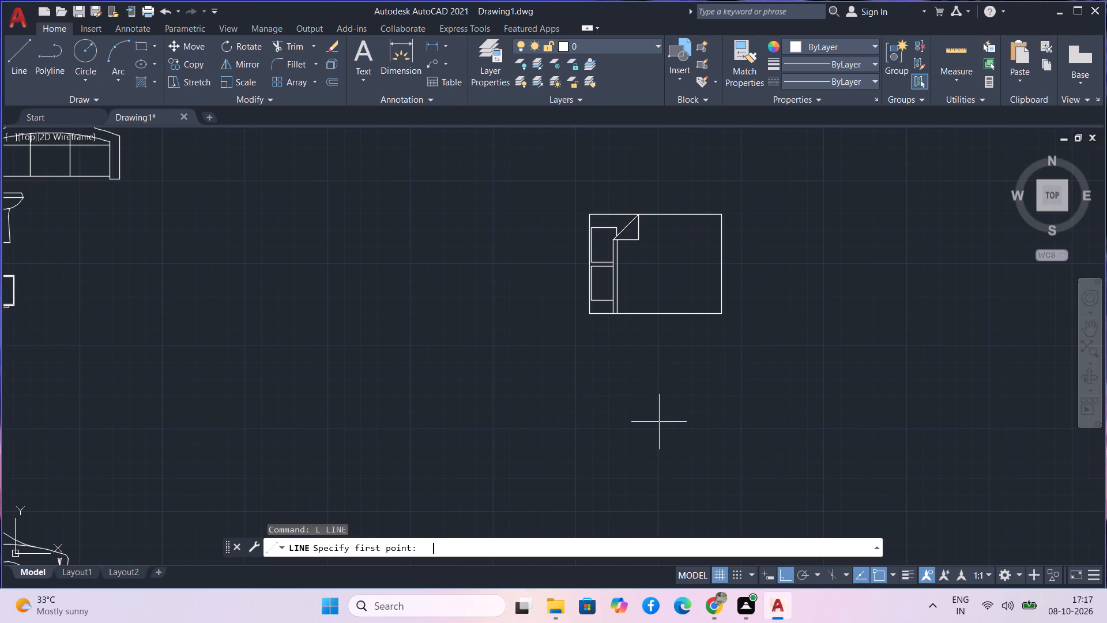
drag(586, 405, 609, 403)
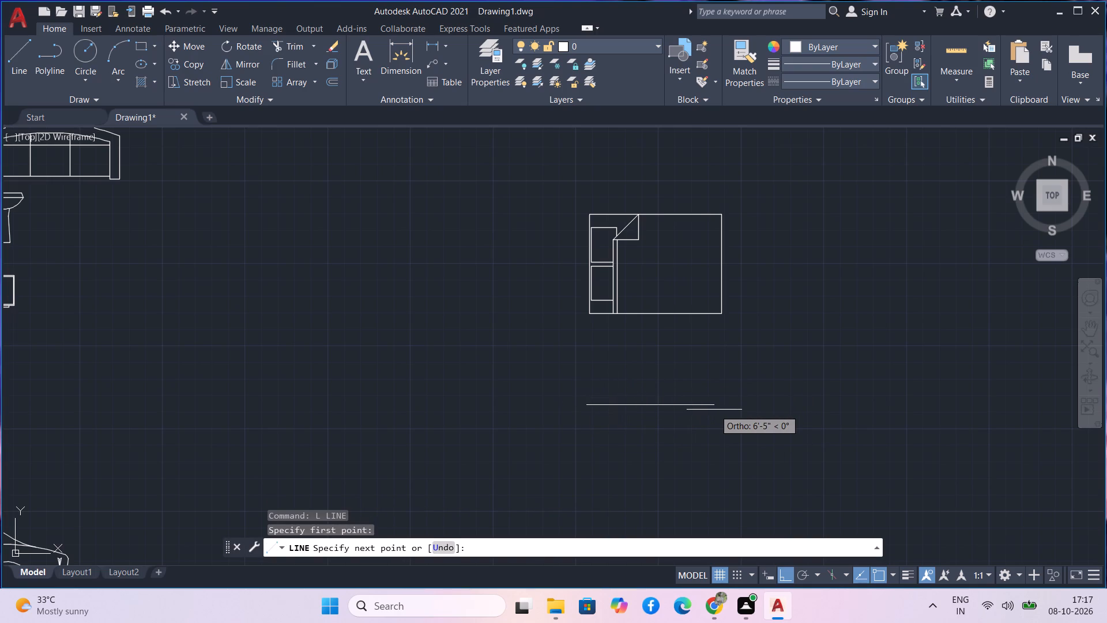
text(6')
key(Return)
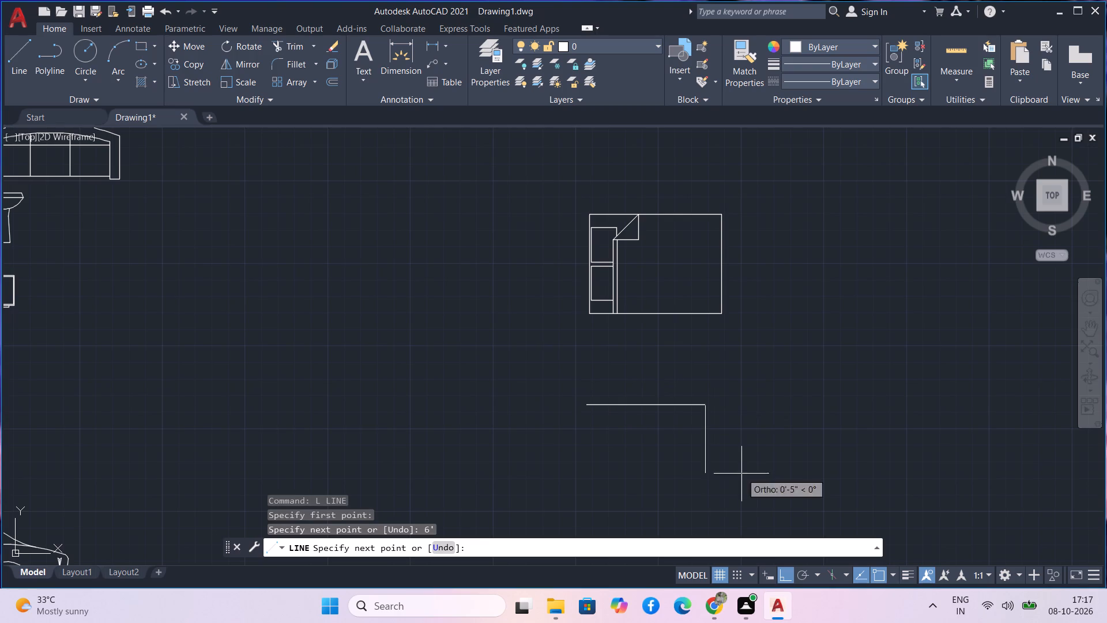
key(Escape)
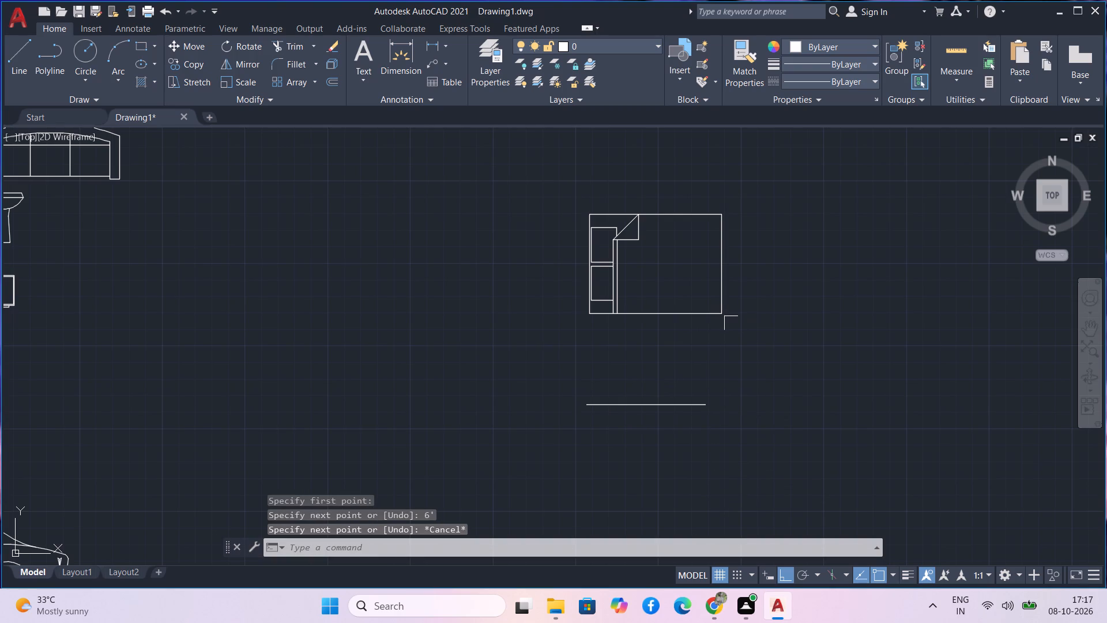
Scale the left-facing queen bed about the reference line's left end, picking the scale factor near the line's right end.
drag(732, 317, 702, 268)
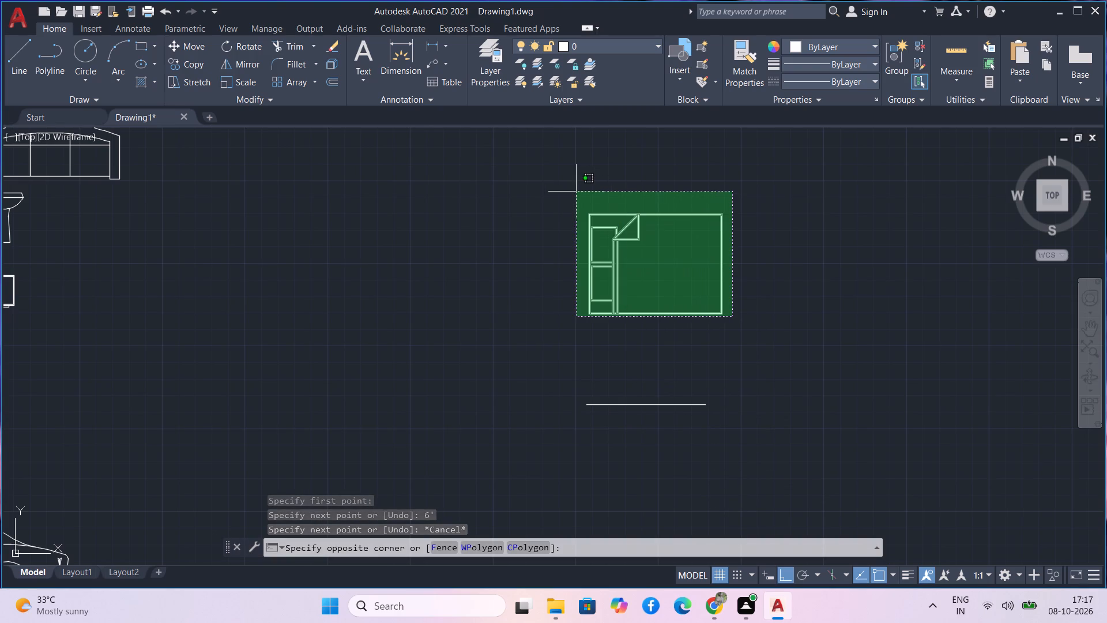
click(576, 192)
text(sc)
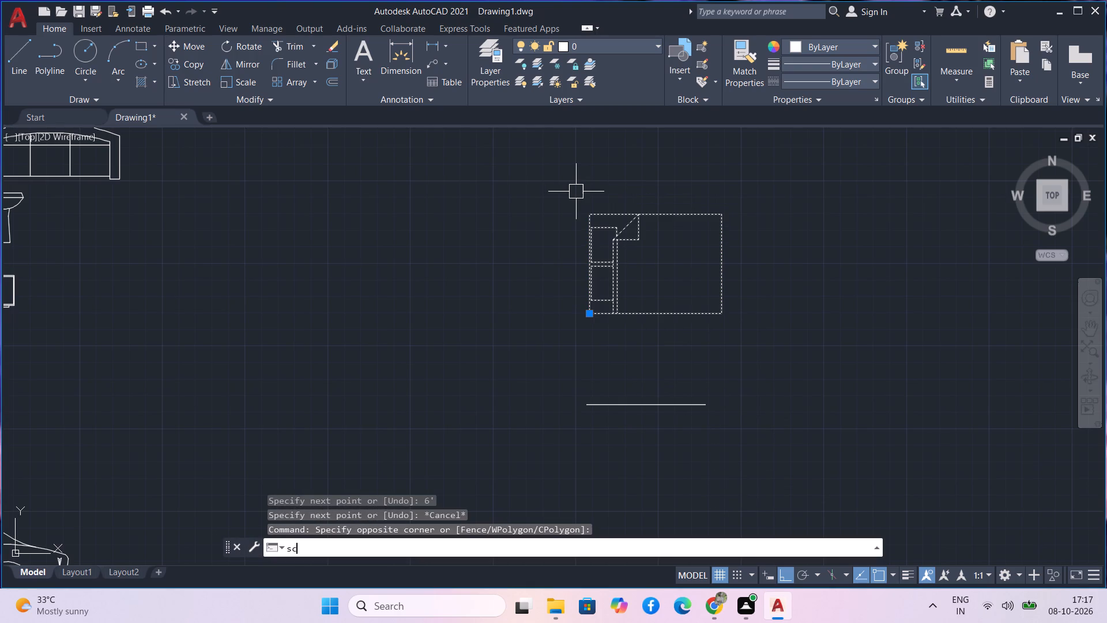
key(space)
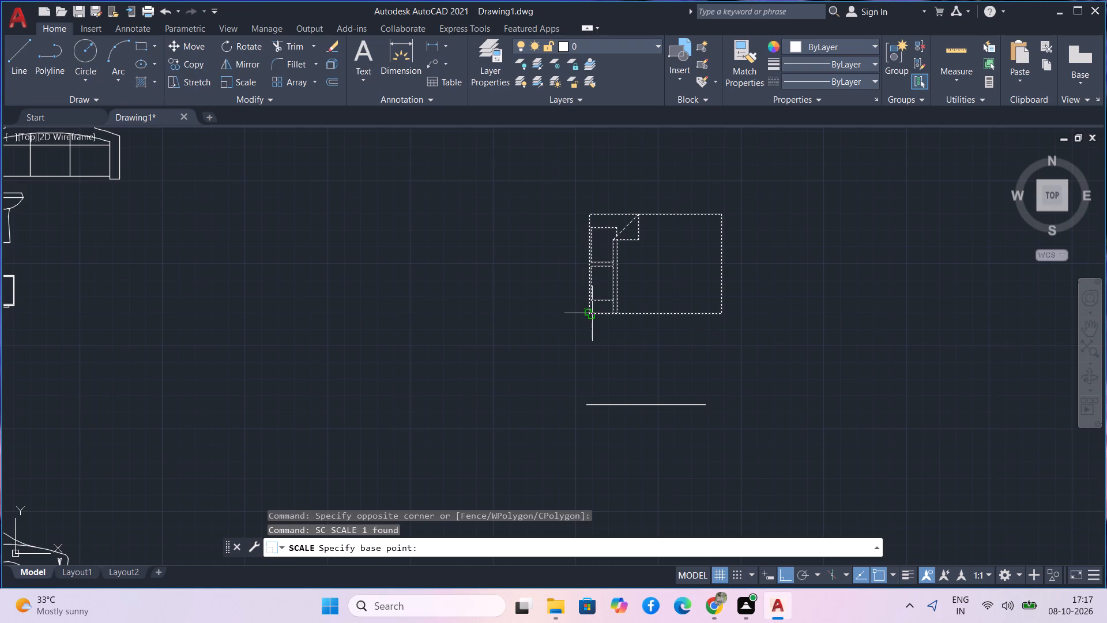
click(586, 404)
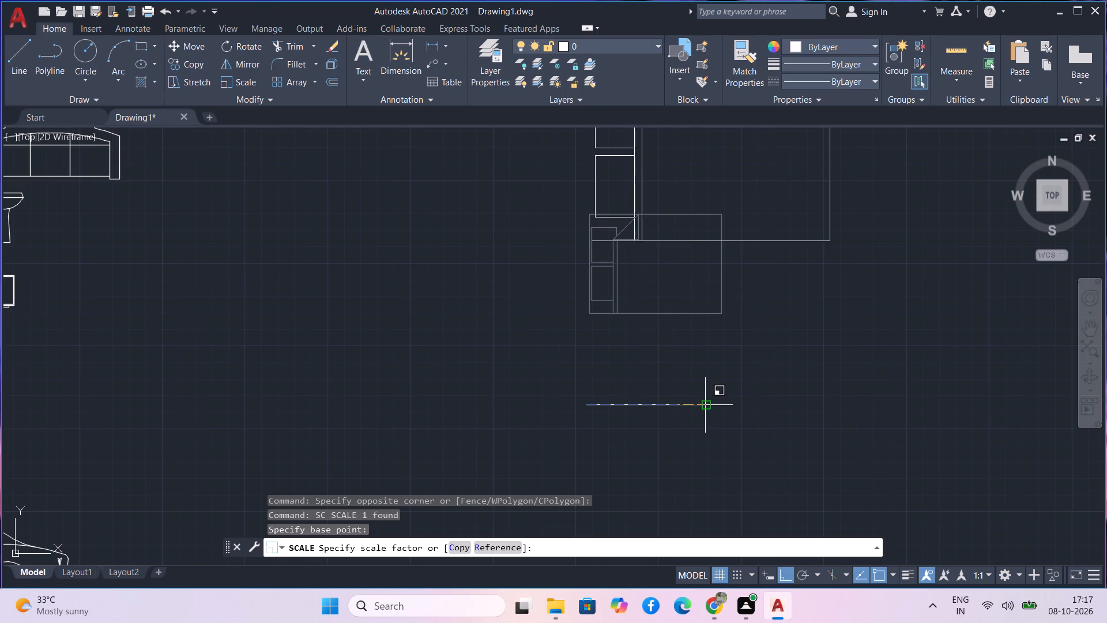
scroll(703, 404, down, 1)
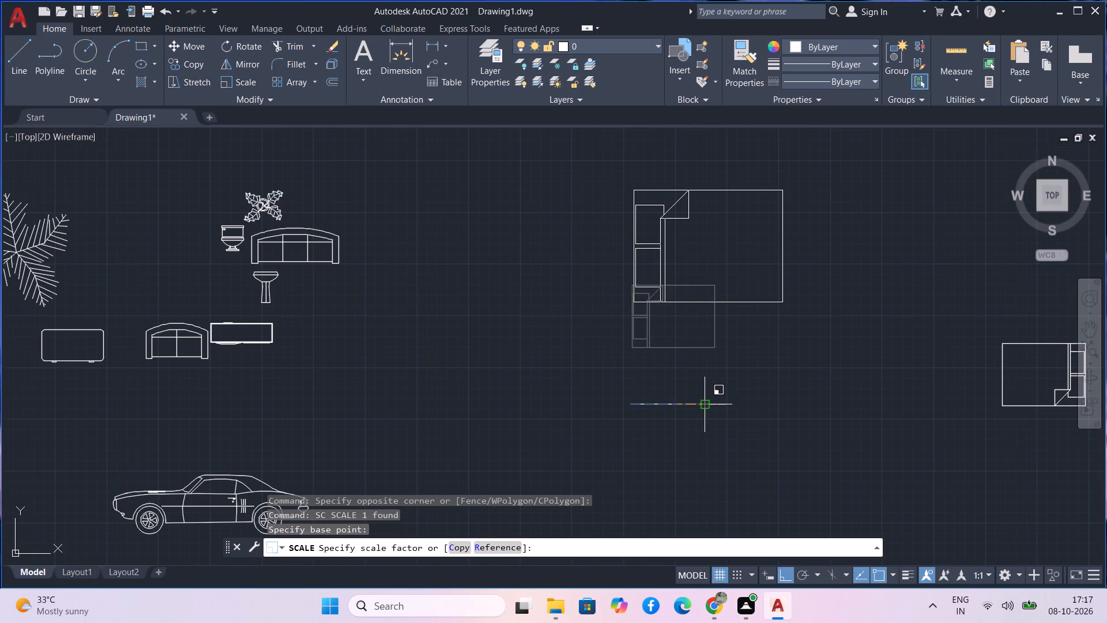
scroll(703, 404, down, 1)
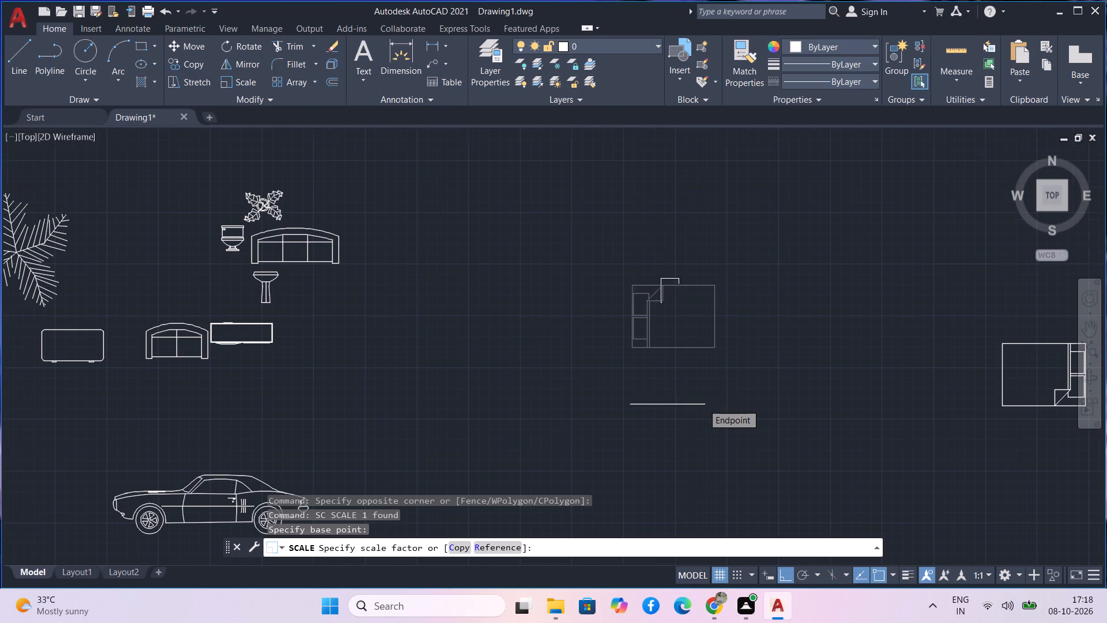
scroll(703, 404, down, 1)
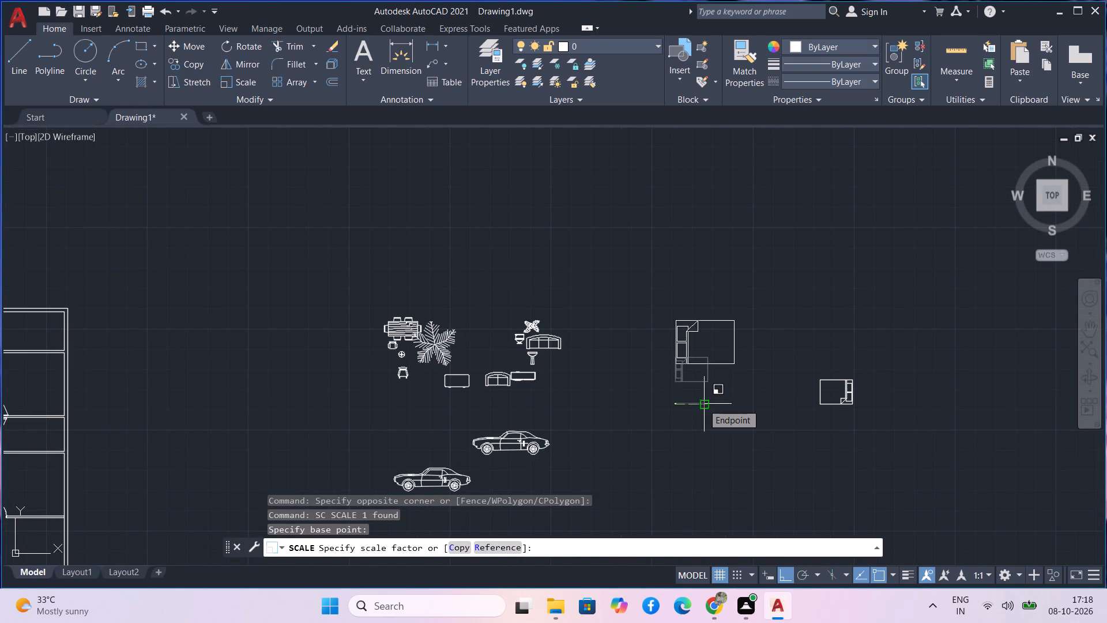
scroll(703, 404, up, 3)
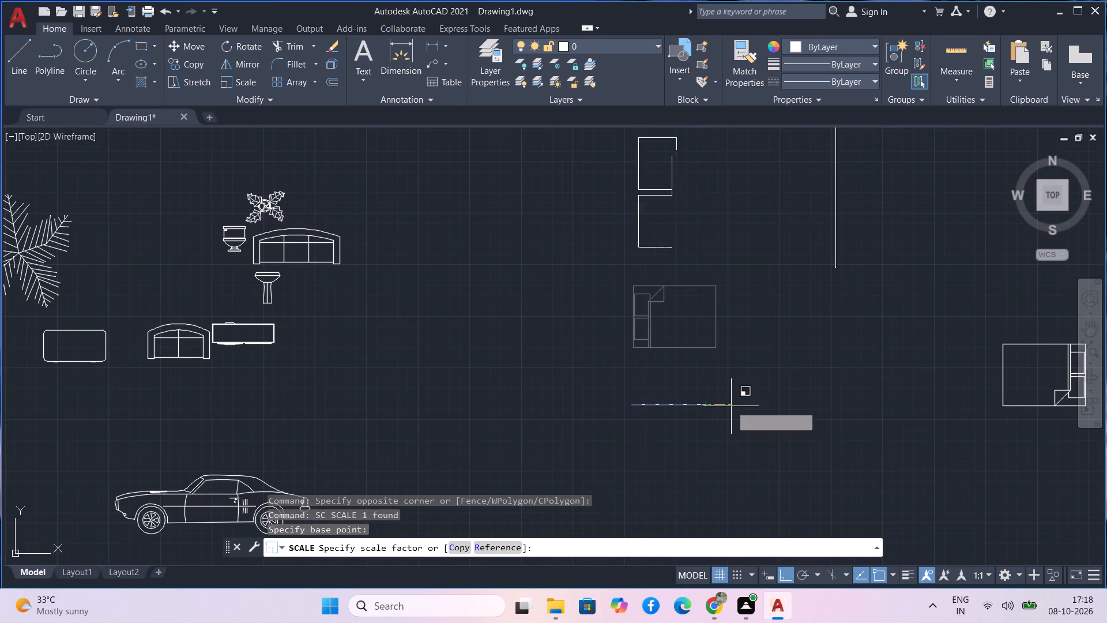
scroll(742, 425, up, 4)
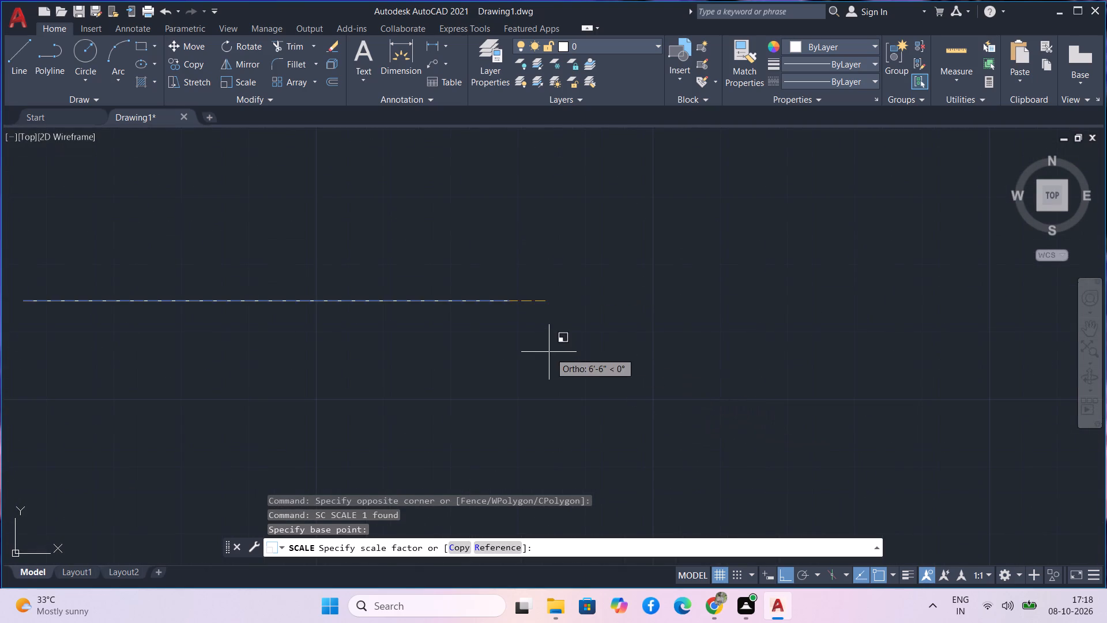
click(504, 350)
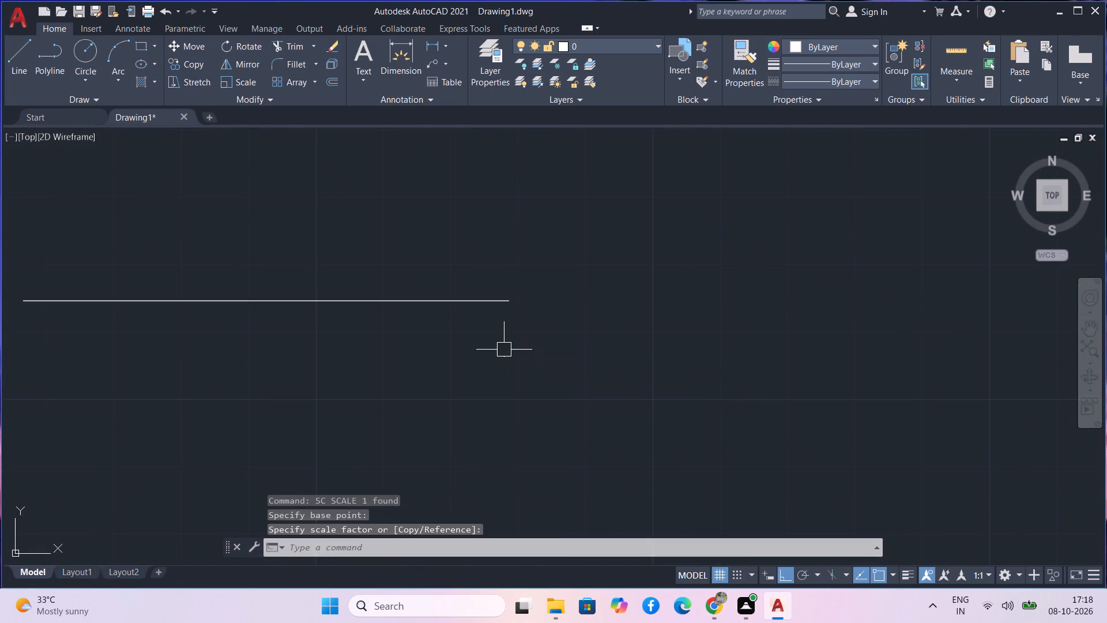
Measure the scaled left-facing queen bed with the quick measure option.
scroll(504, 350, down, 9)
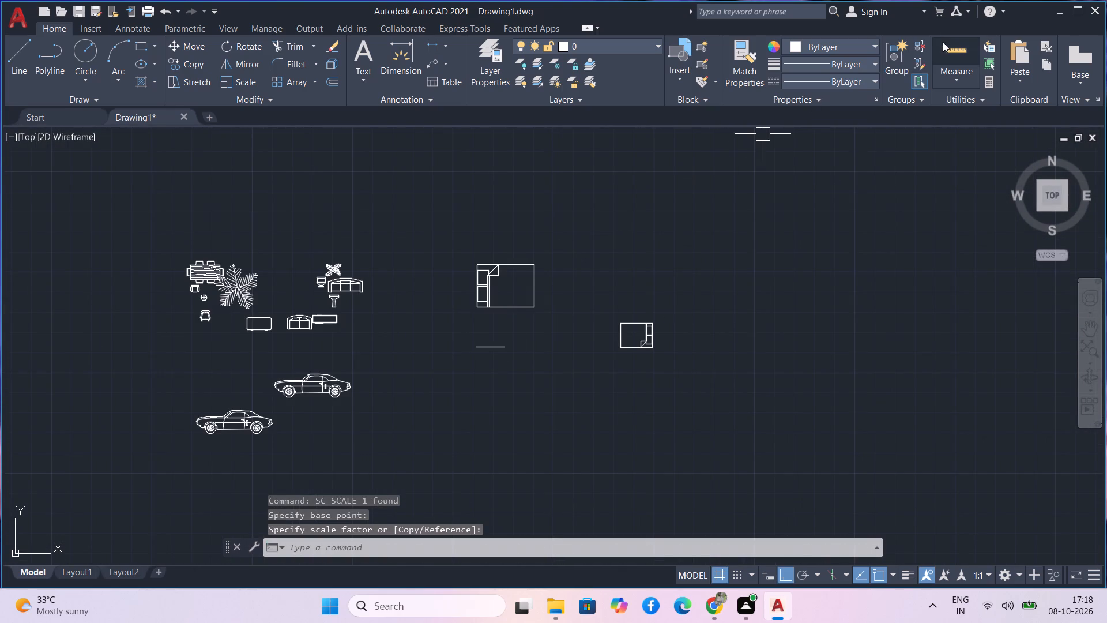
click(943, 42)
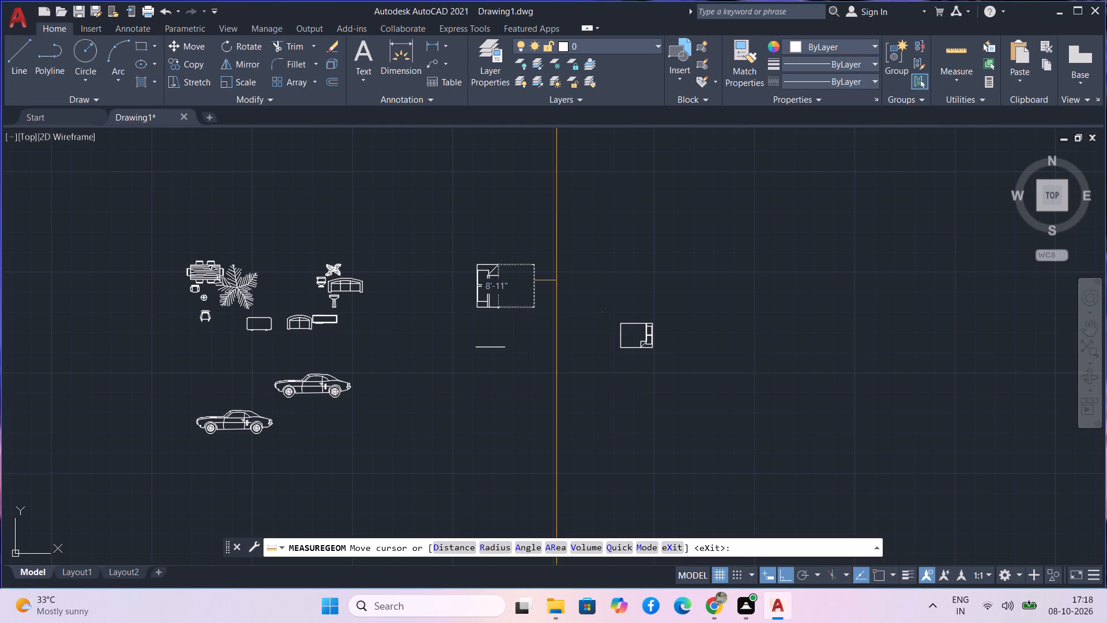
key(Escape)
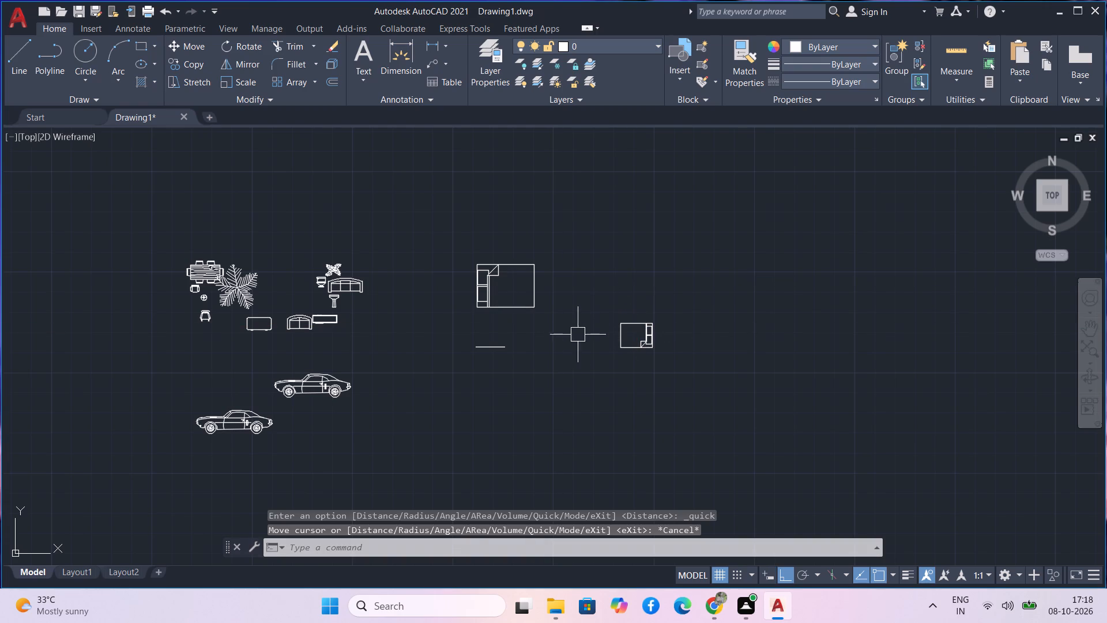
Scale the left-facing queen bed about its lower-left corner, picking the scale factor near the reference line's left end.
drag(560, 324, 548, 311)
drag(459, 226, 458, 220)
text(sc)
key(space)
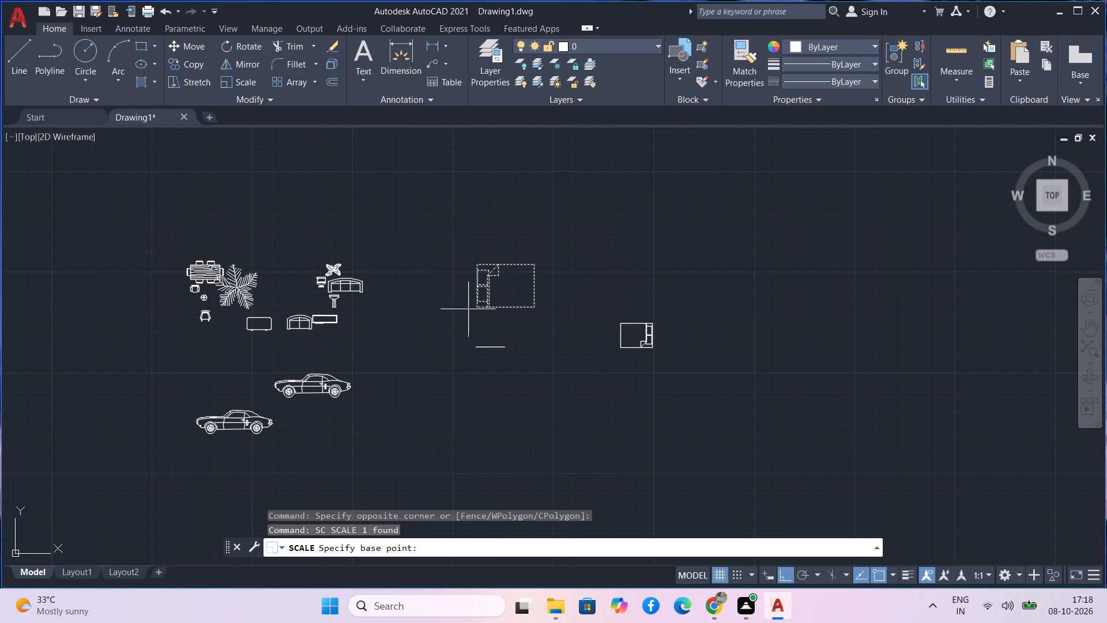
click(476, 306)
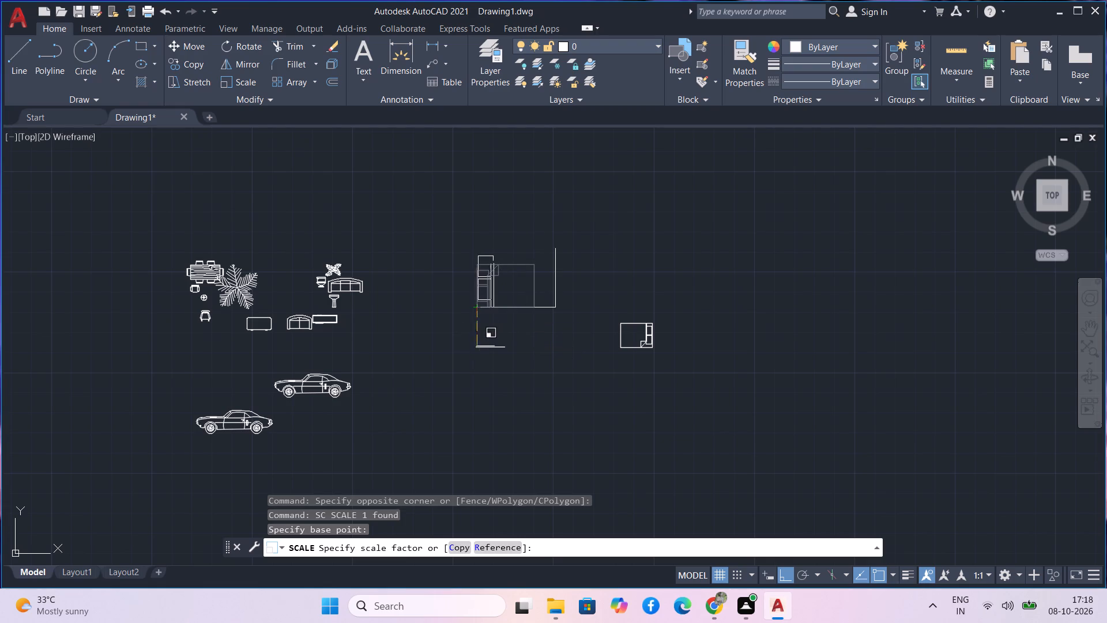
scroll(479, 346, up, 3)
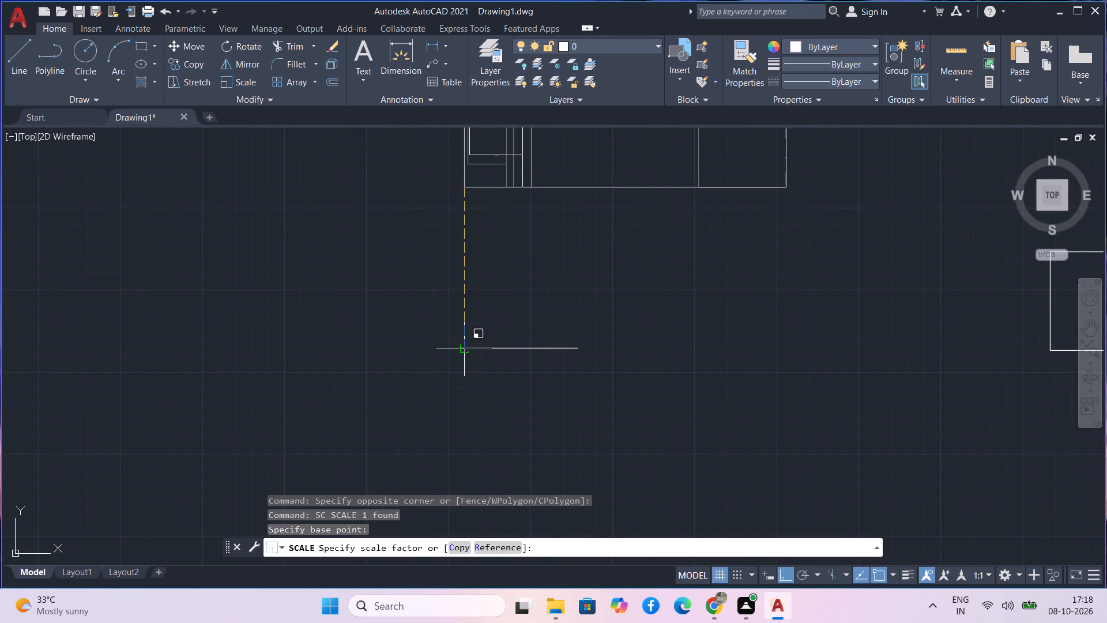
scroll(454, 351, up, 3)
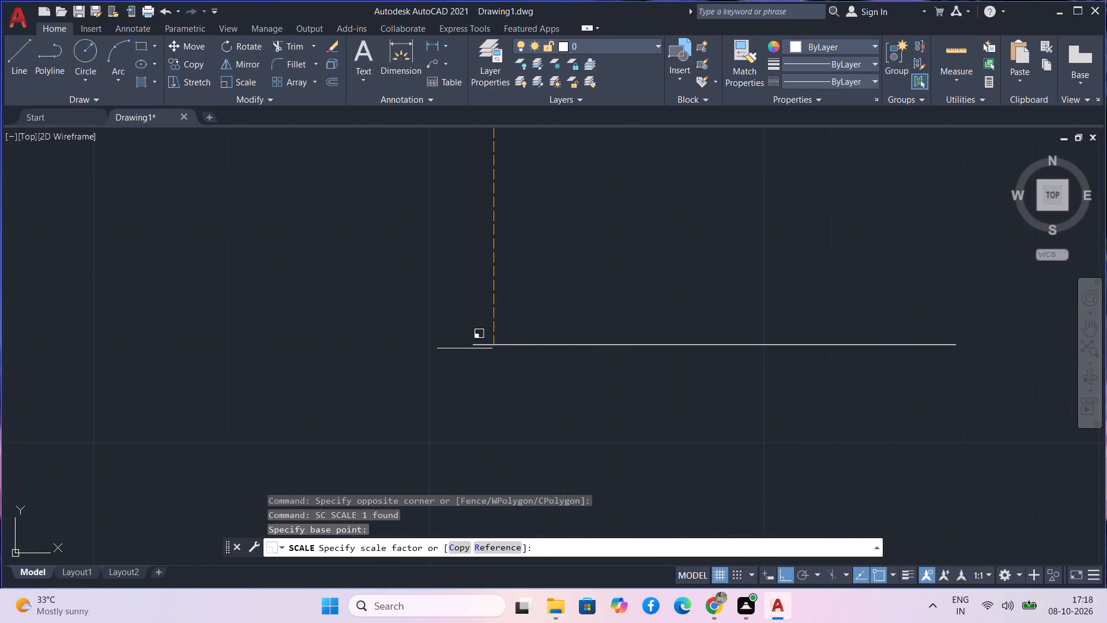
click(466, 345)
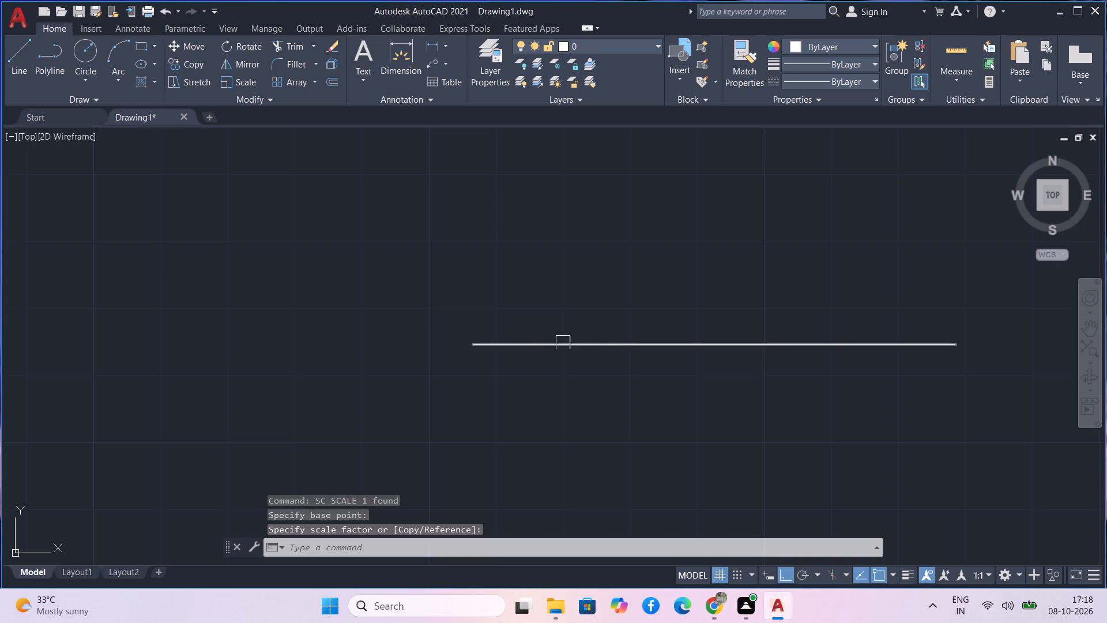
Scale the left-facing queen bed about the reference line's left end, picking a factor of about 2'-6" straight above it.
scroll(578, 342, down, 6)
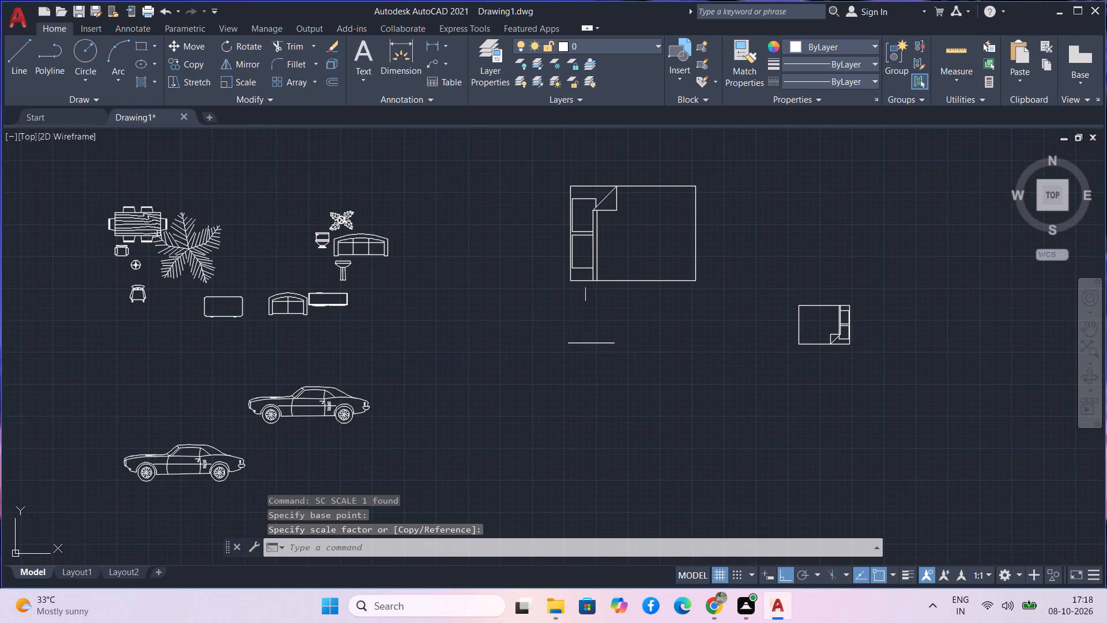
drag(721, 303, 691, 244)
click(608, 182)
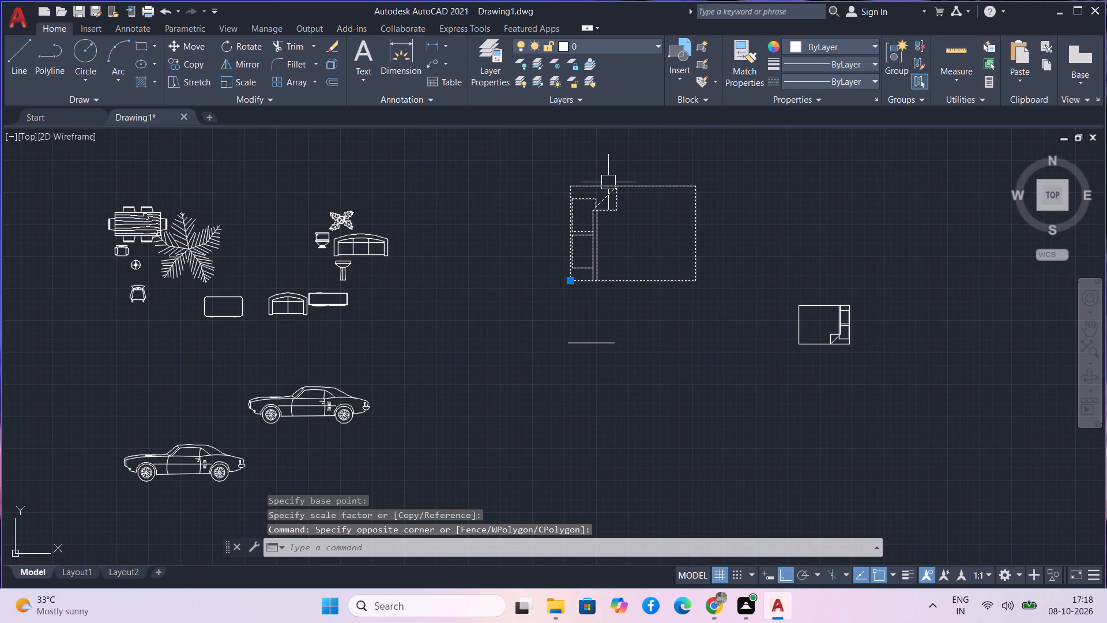
text(sc)
key(space)
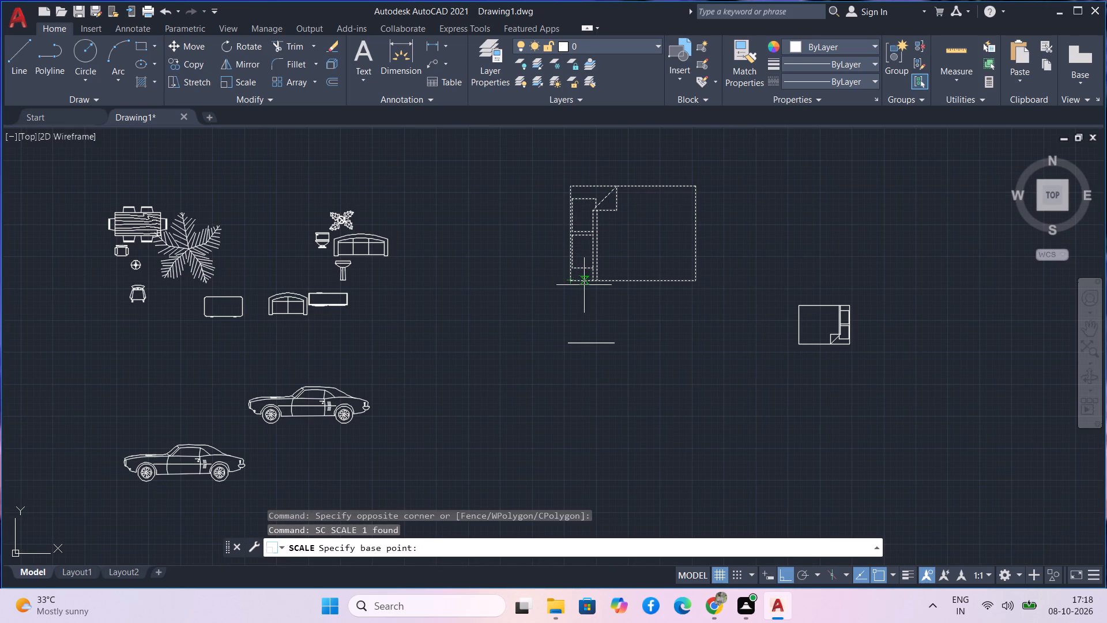
click(566, 345)
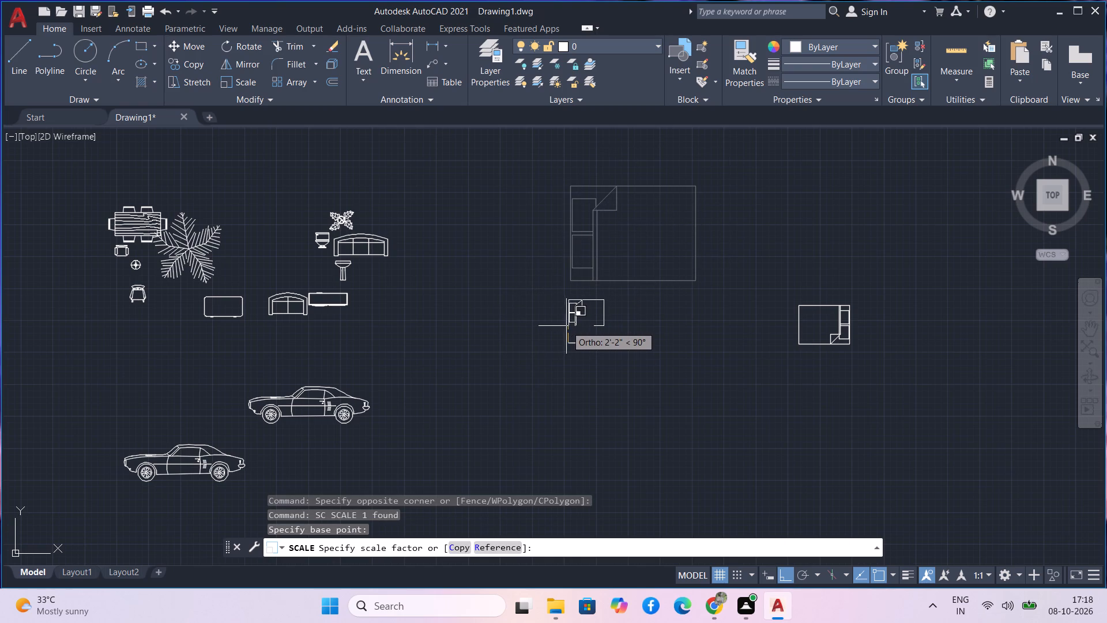
scroll(566, 326, up, 4)
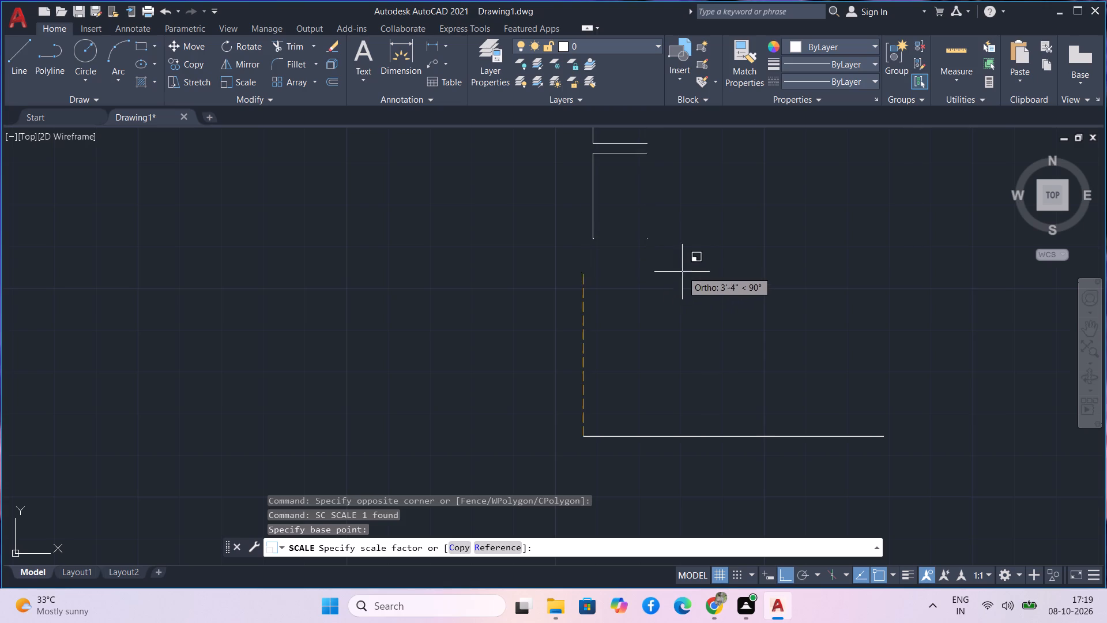
click(698, 309)
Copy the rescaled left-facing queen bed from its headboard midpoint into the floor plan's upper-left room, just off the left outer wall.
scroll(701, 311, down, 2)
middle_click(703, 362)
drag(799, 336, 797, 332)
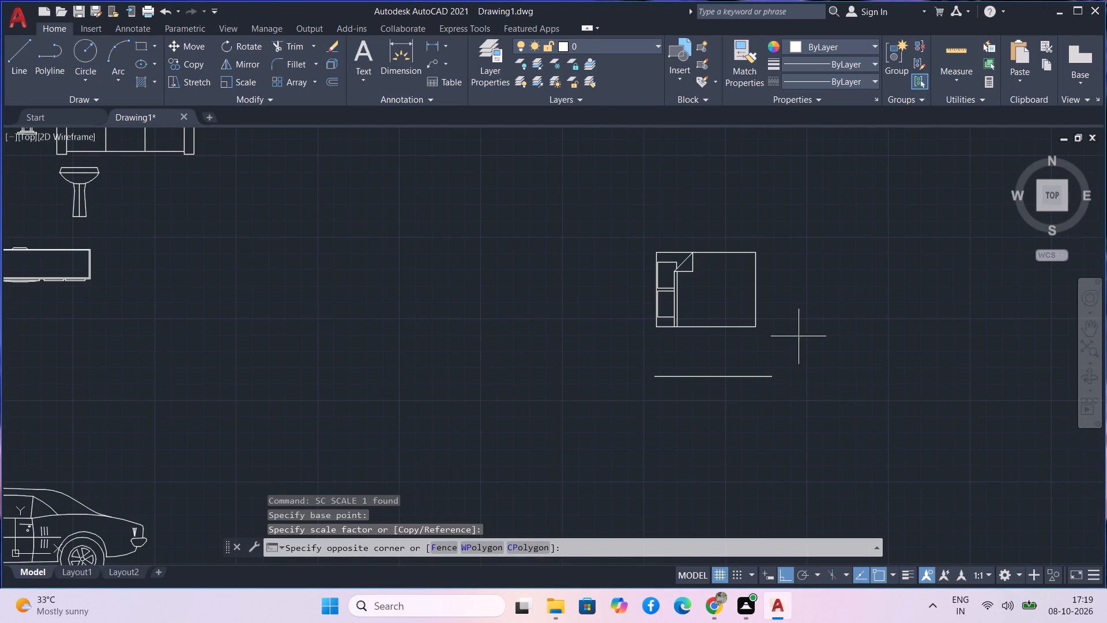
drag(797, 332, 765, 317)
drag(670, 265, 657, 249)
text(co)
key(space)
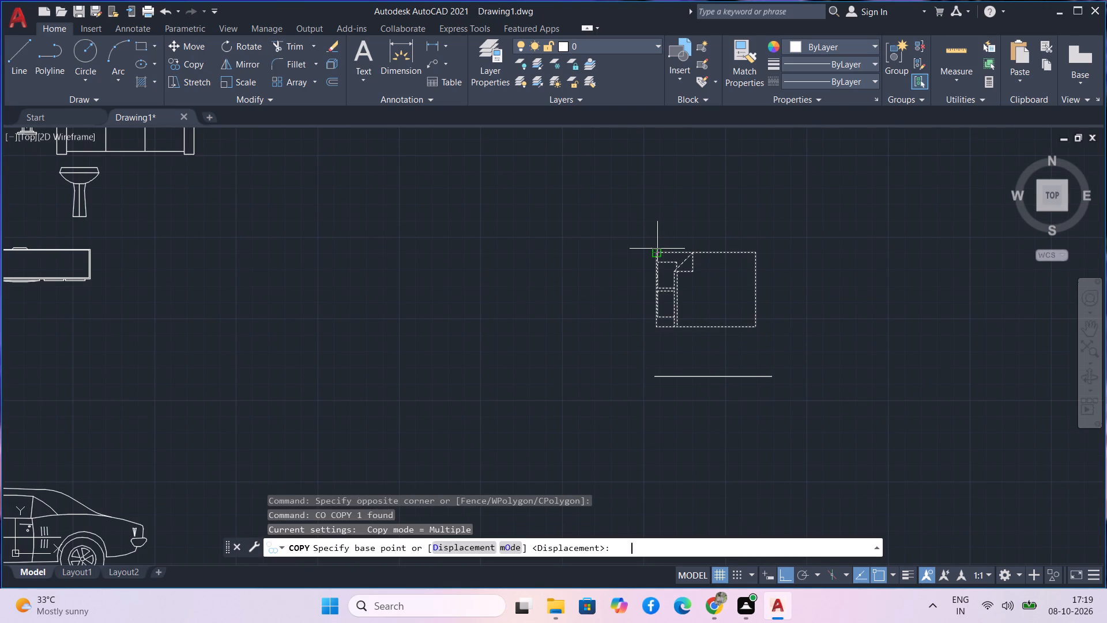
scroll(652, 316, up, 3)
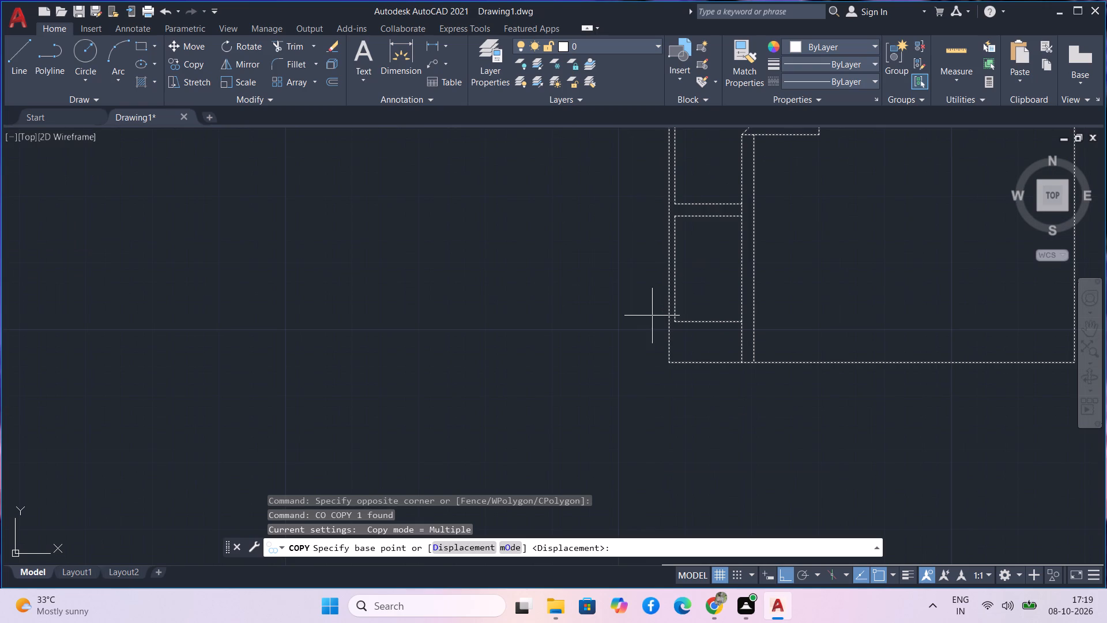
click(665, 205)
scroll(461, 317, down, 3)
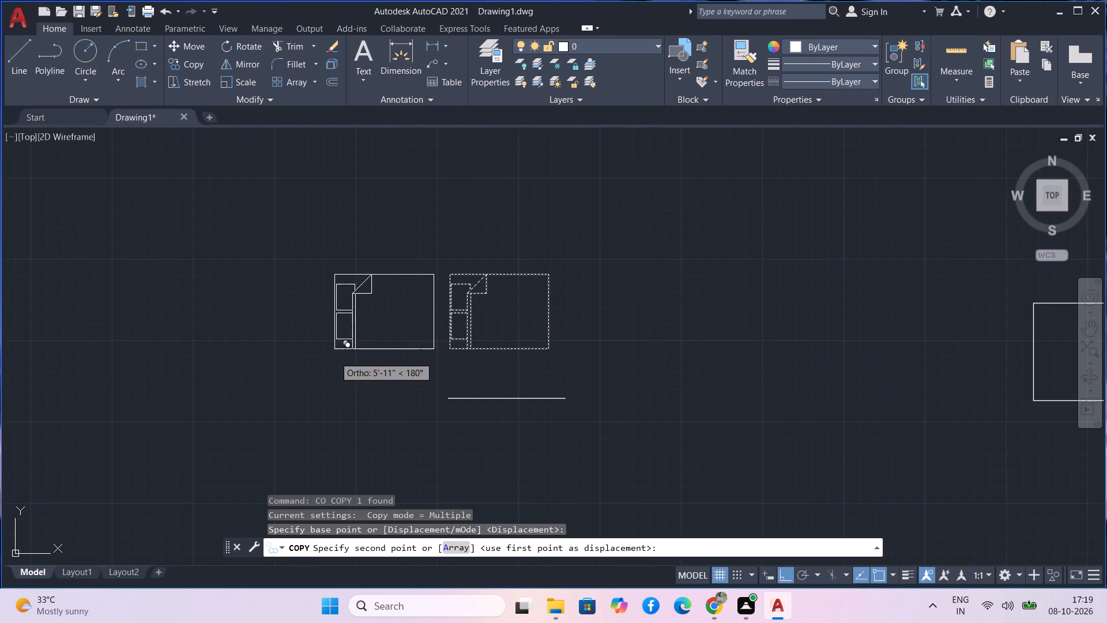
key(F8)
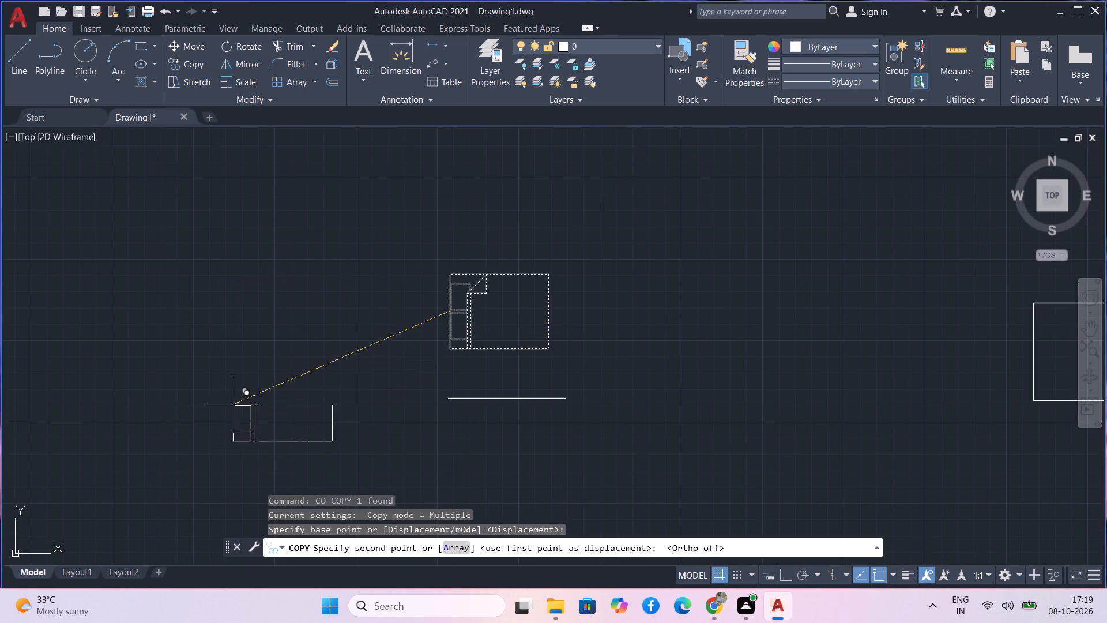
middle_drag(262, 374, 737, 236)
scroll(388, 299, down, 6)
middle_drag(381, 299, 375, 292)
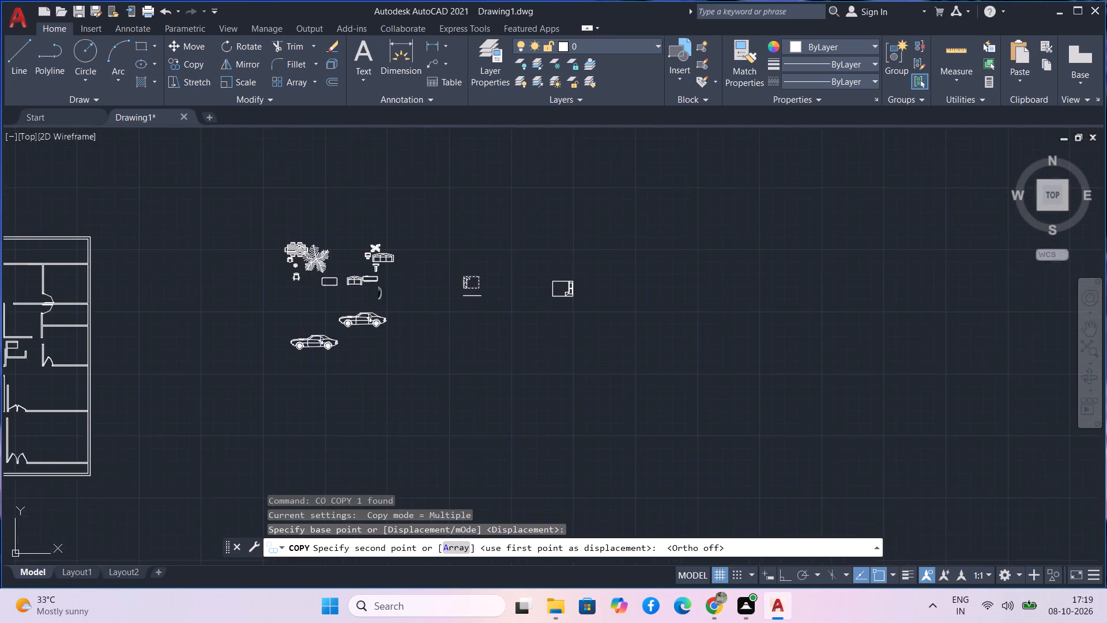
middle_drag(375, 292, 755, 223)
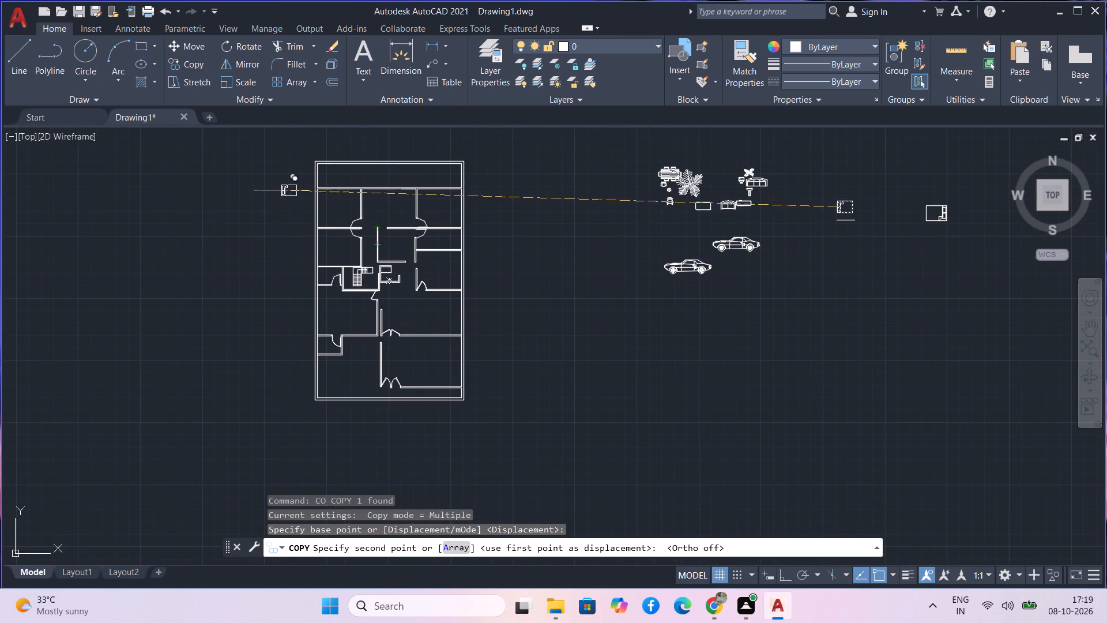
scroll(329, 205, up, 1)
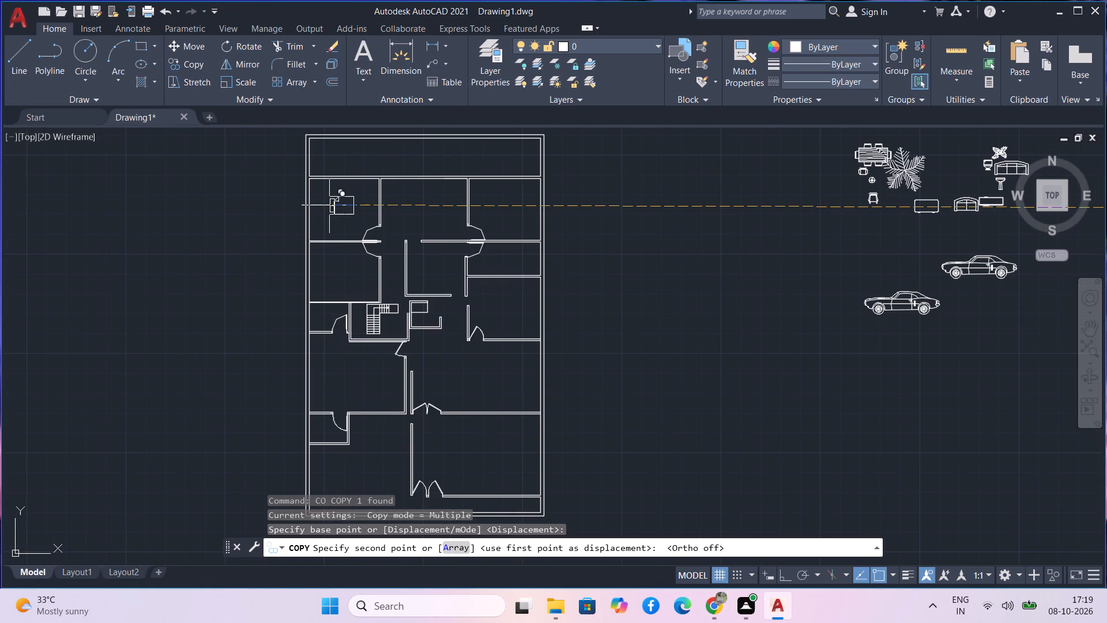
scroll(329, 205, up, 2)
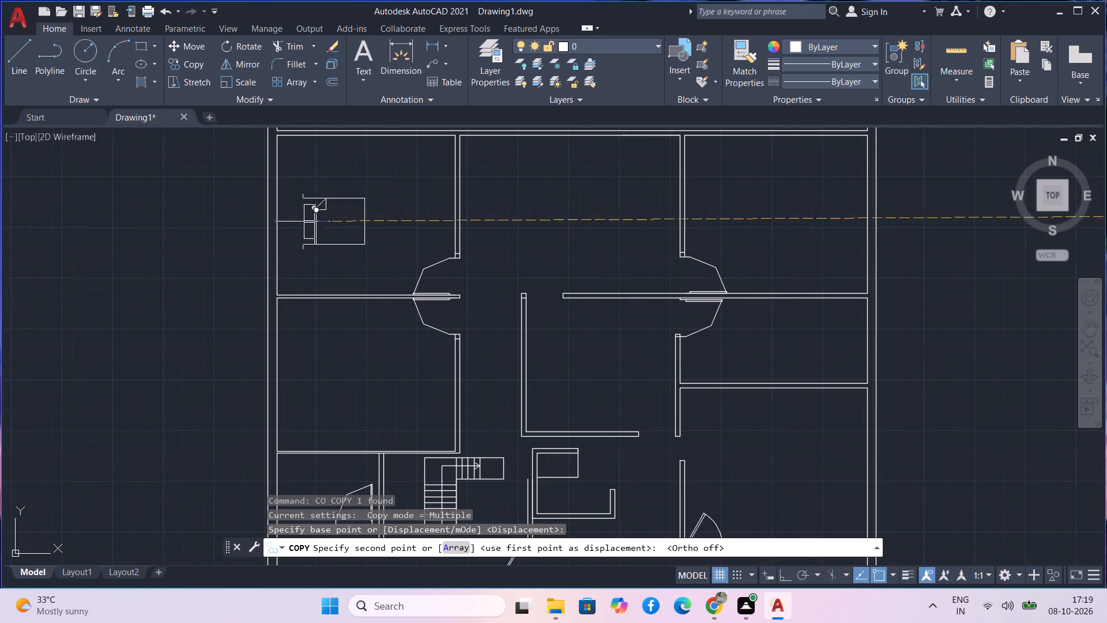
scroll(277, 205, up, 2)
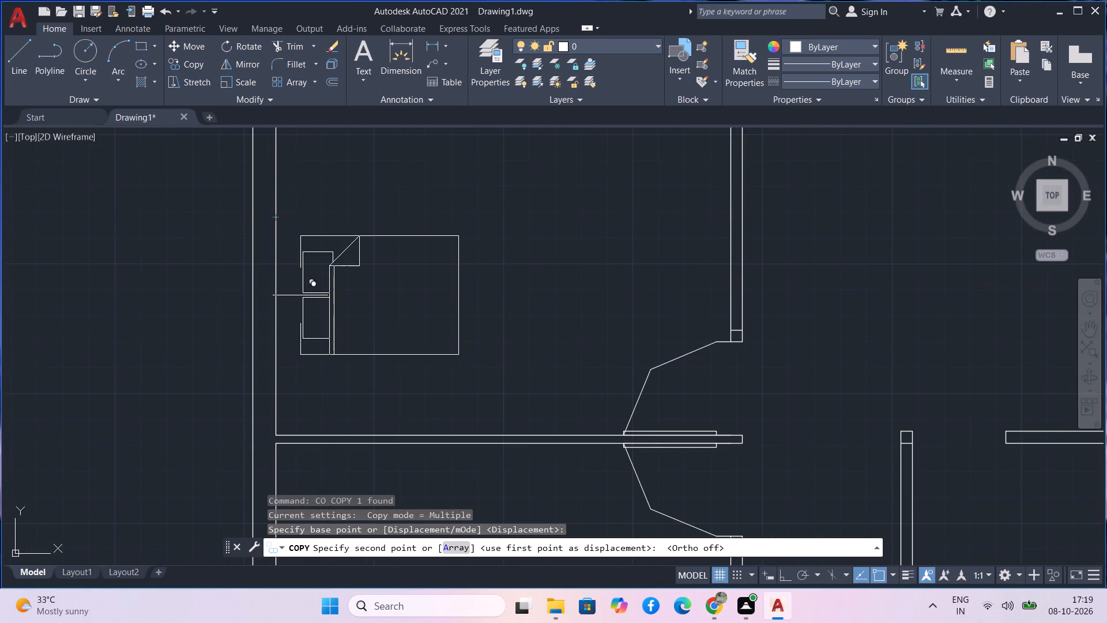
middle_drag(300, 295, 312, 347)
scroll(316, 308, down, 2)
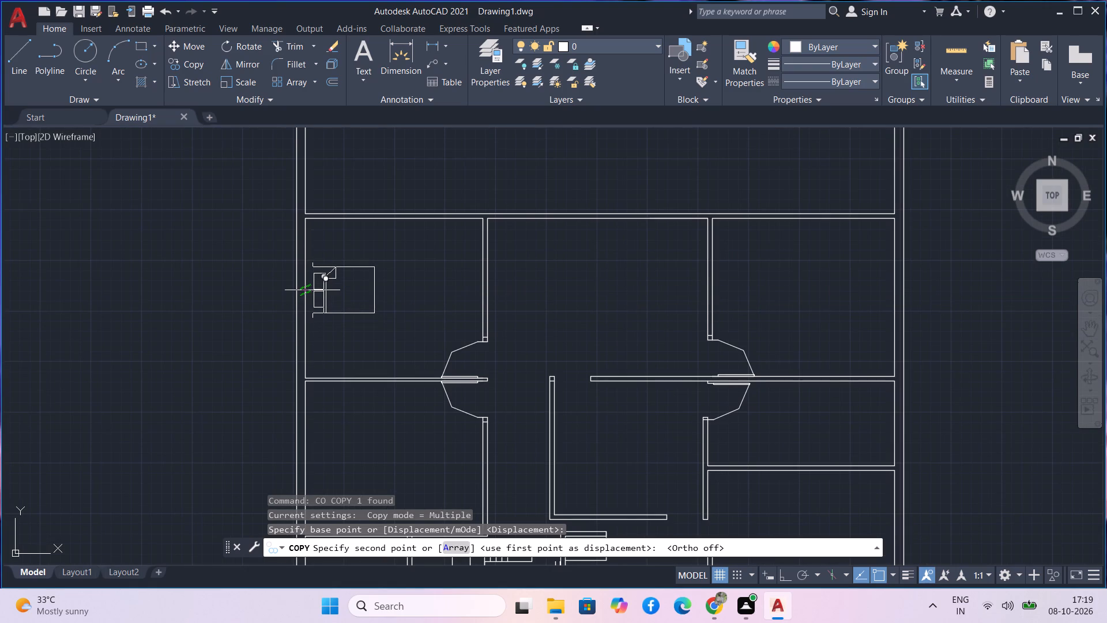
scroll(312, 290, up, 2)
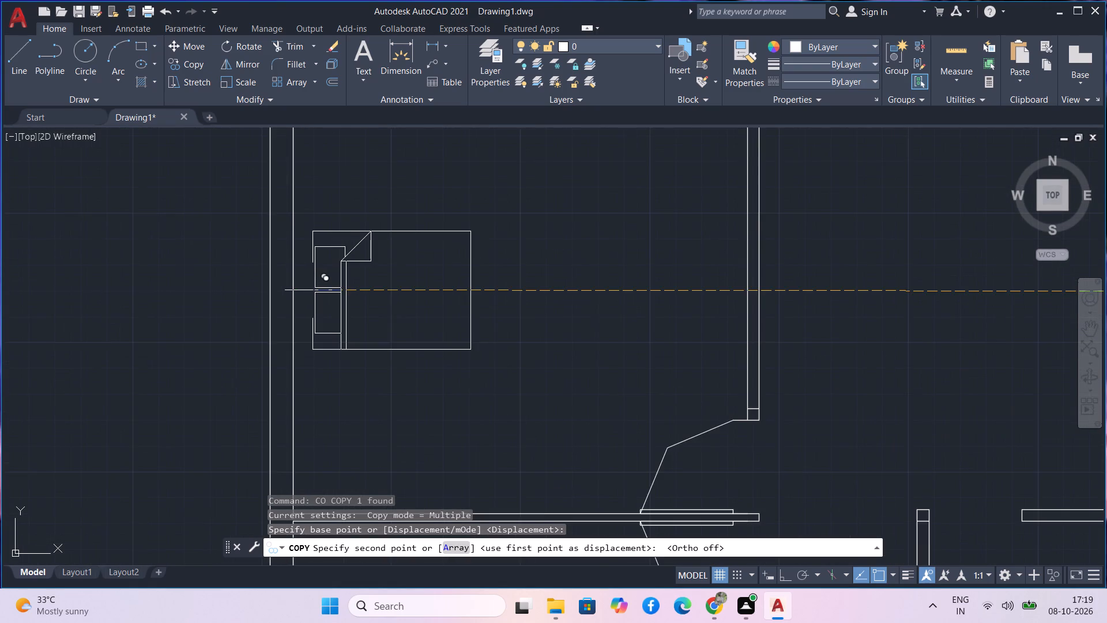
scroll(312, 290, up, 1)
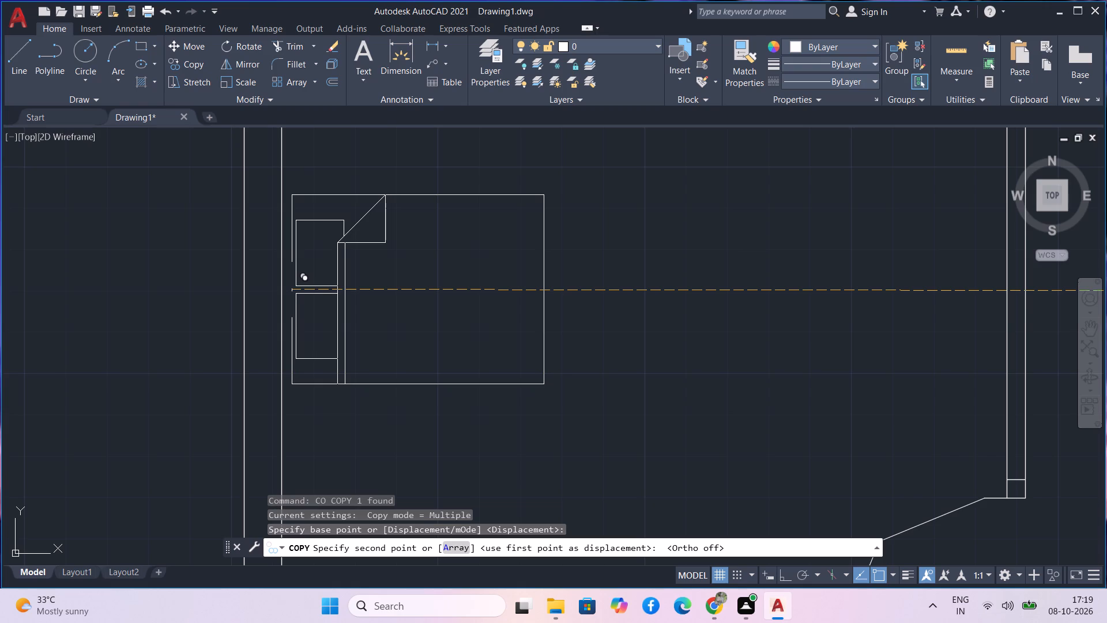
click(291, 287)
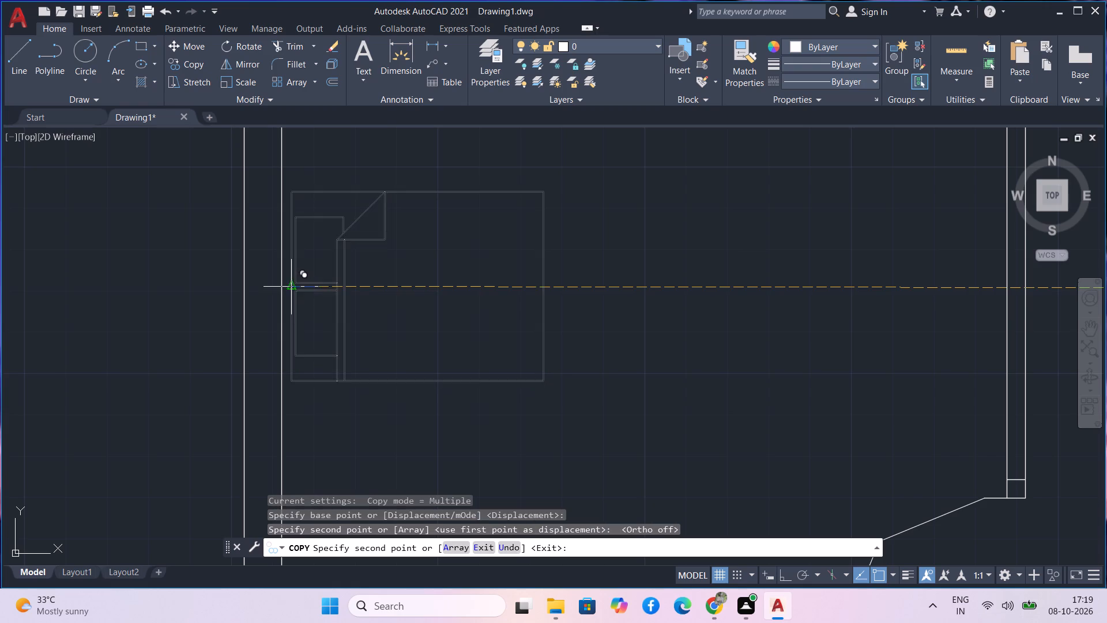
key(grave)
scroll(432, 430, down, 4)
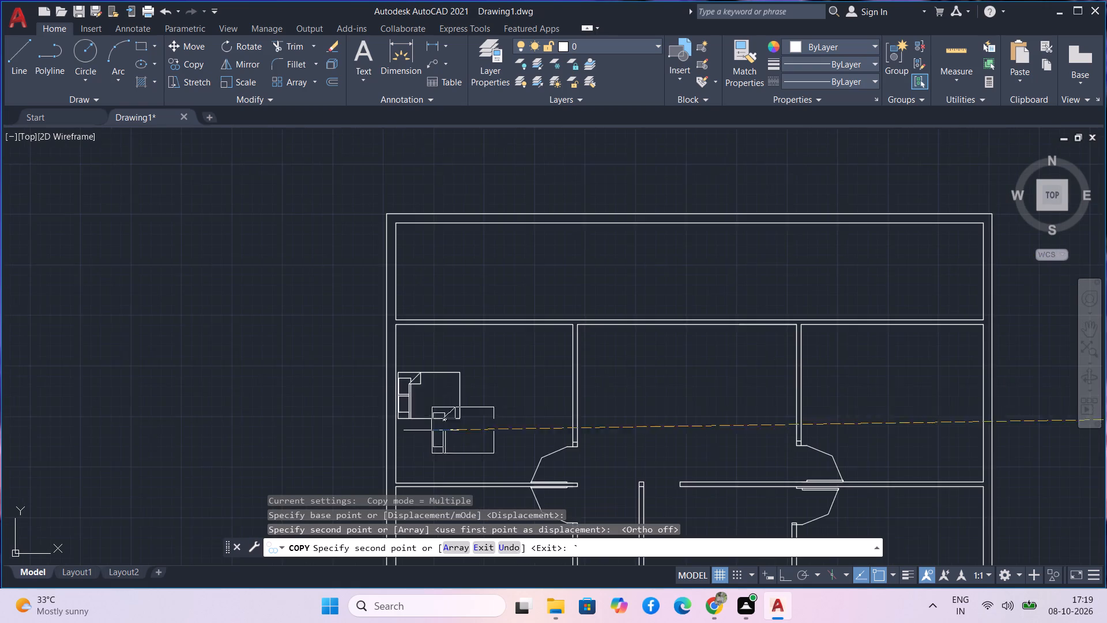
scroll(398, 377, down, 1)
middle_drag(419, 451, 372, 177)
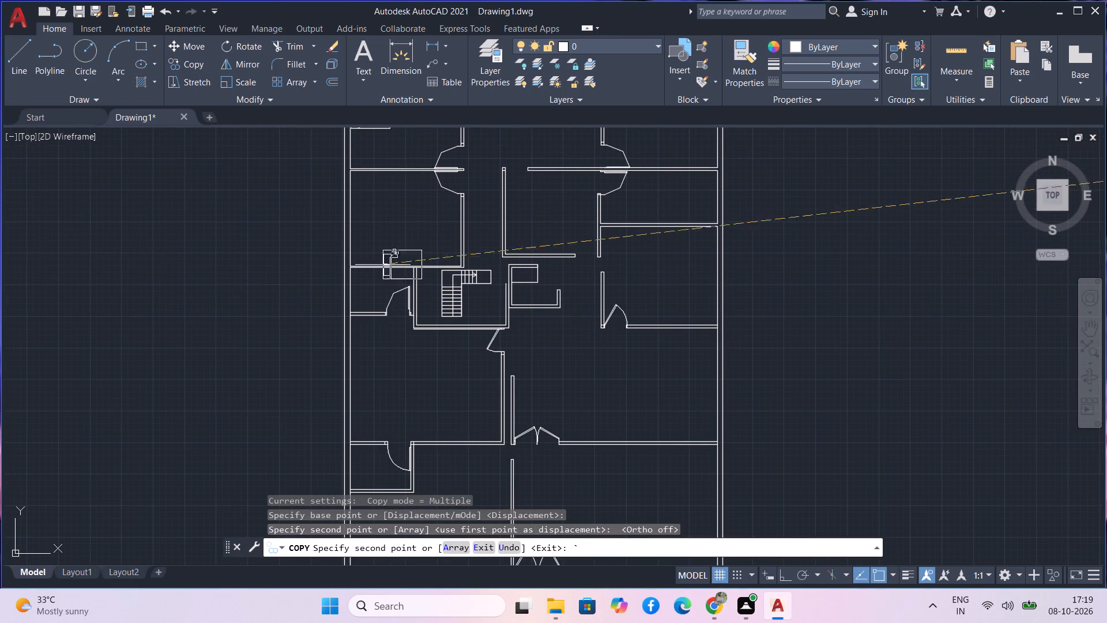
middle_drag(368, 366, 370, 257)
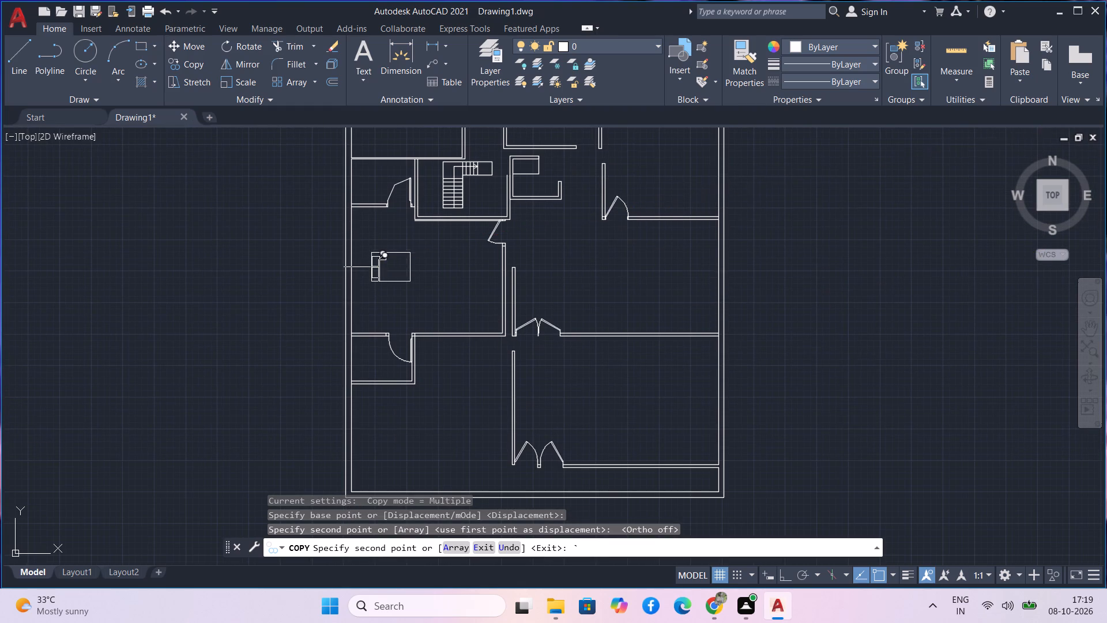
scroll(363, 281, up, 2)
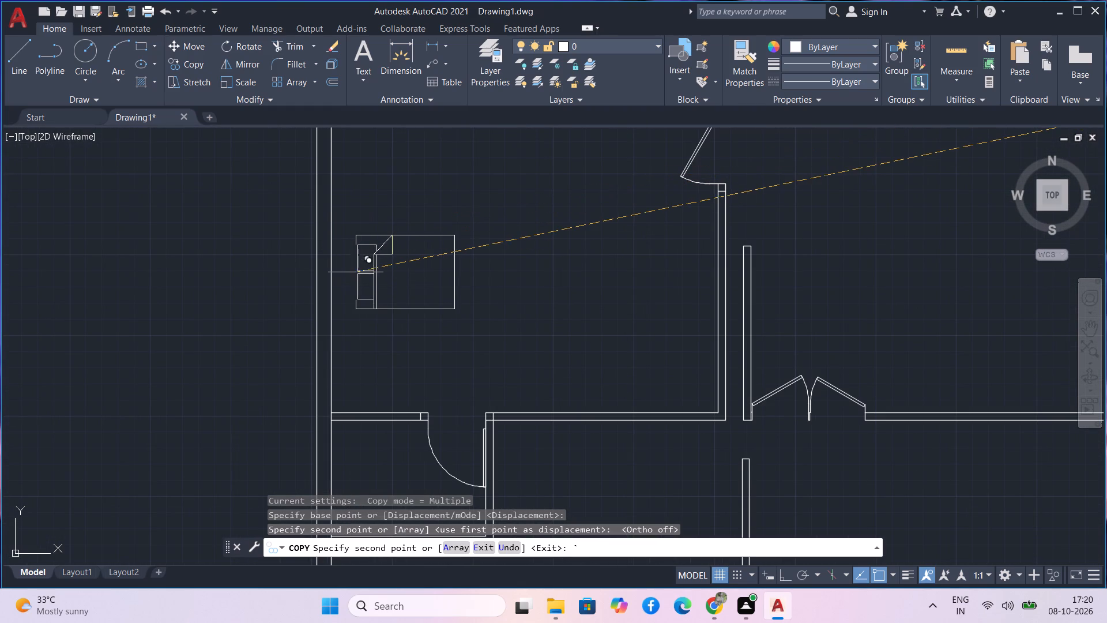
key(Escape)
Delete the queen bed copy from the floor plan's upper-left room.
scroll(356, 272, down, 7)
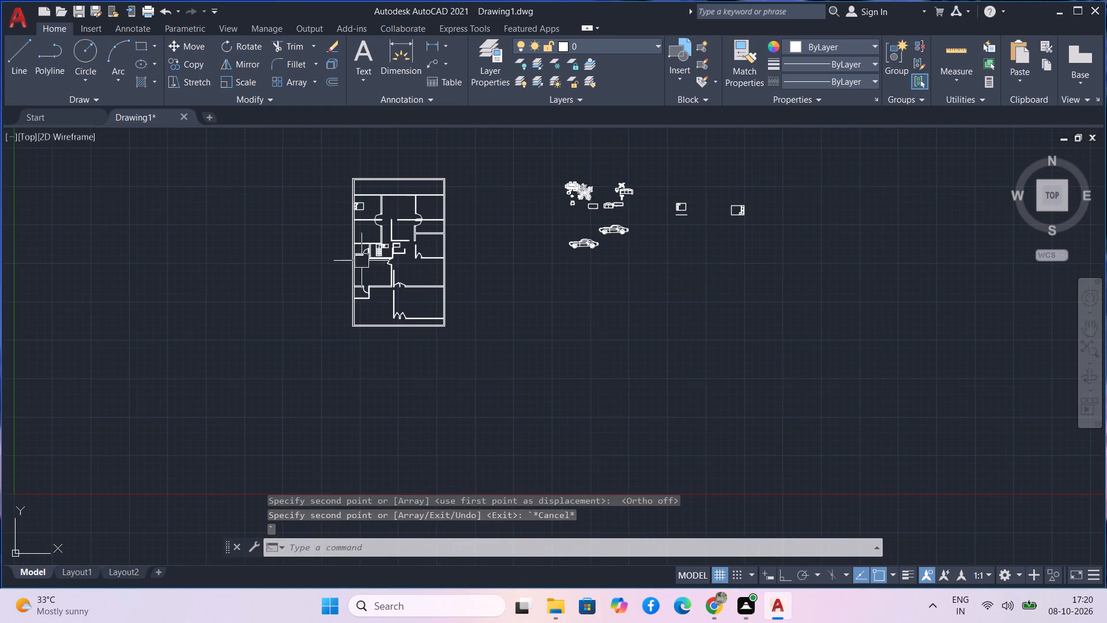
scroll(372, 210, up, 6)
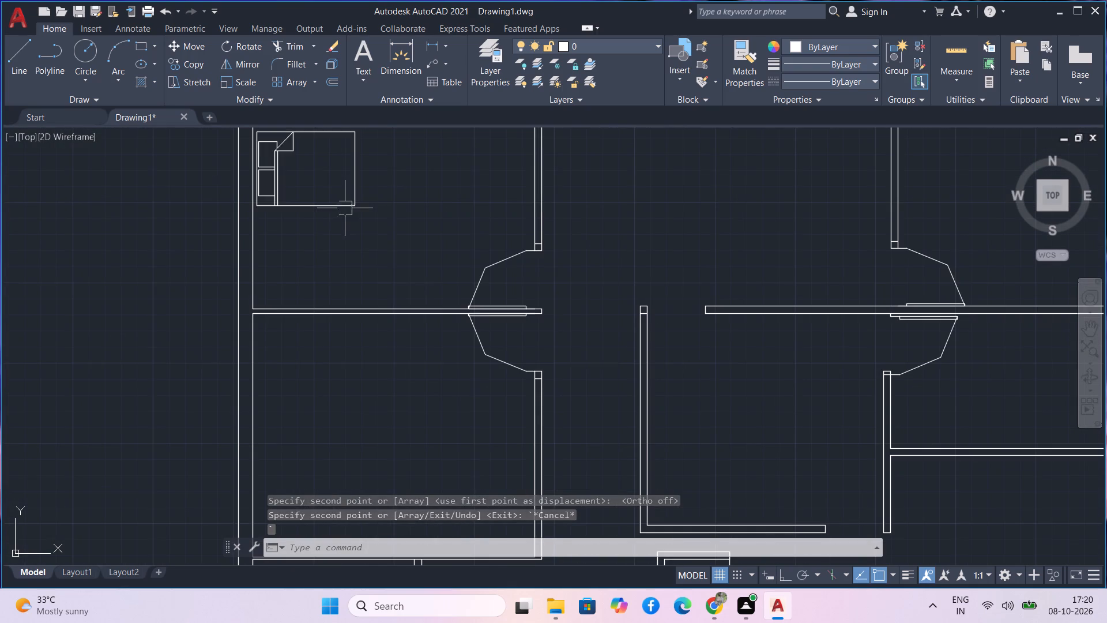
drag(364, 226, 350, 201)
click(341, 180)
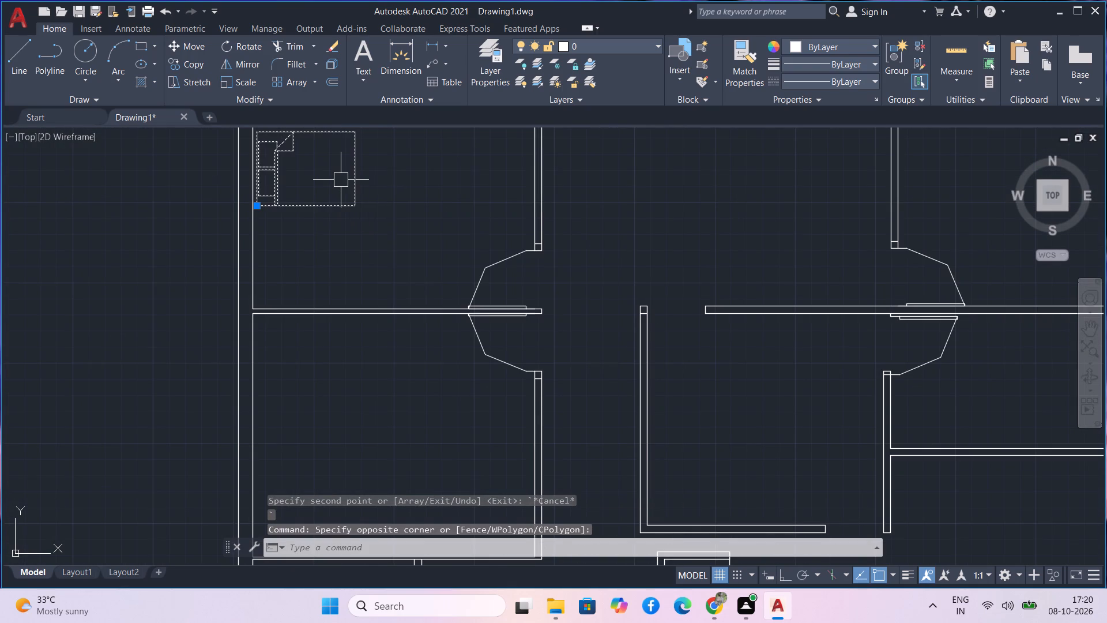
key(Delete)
Copy the queen bed with the right-side headboard from its headboard midpoint into the floor plan's upper-right room, just off the right outer wall.
scroll(355, 201, down, 4)
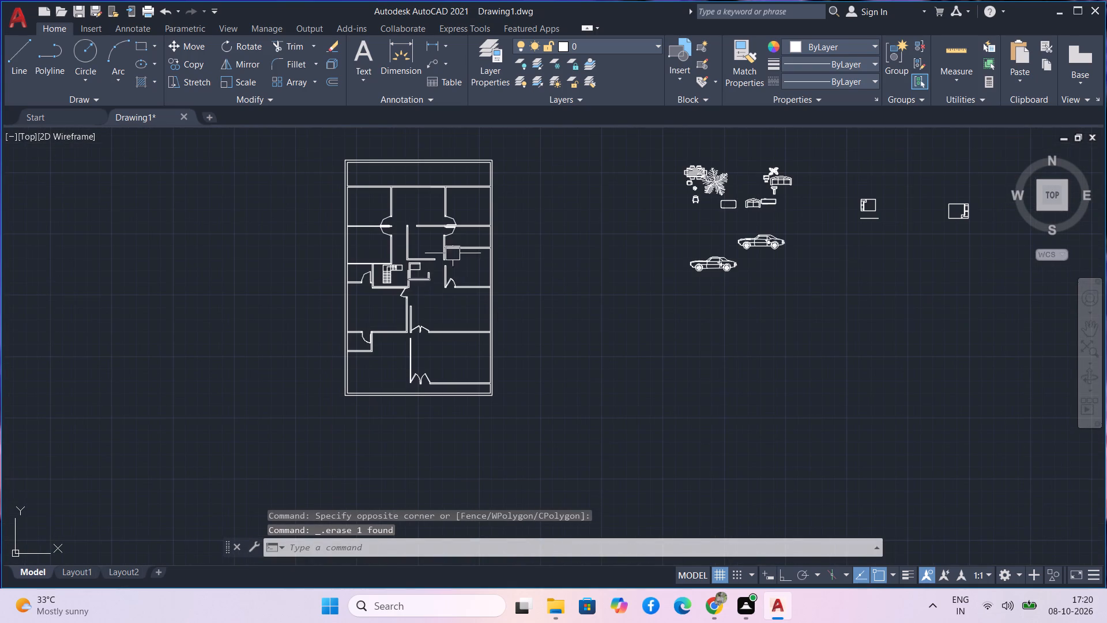
middle_drag(514, 283, 176, 289)
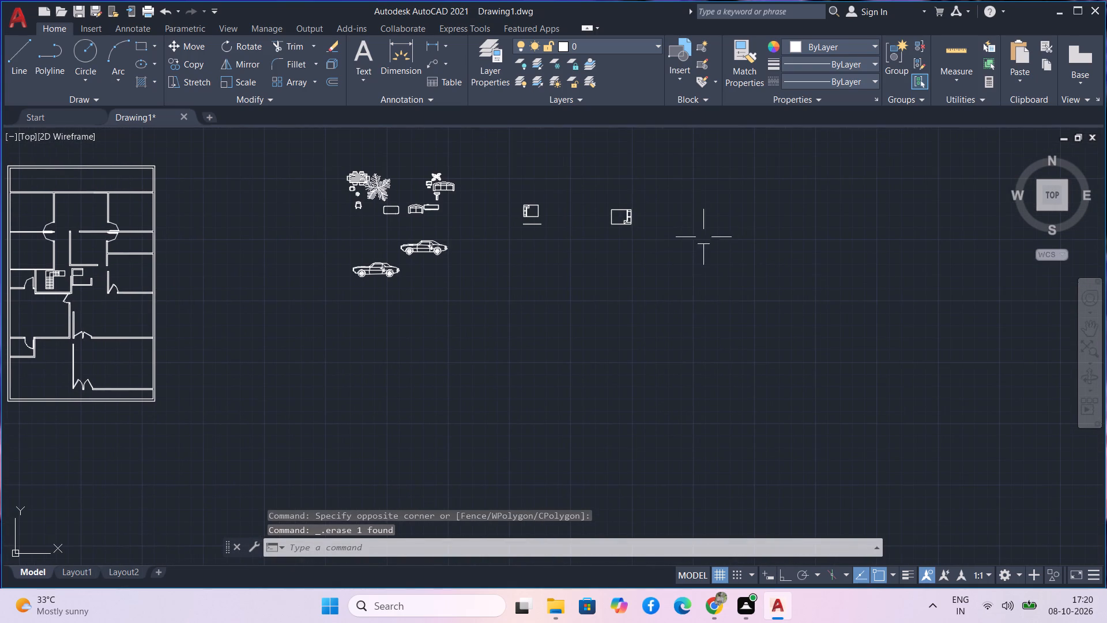
scroll(581, 228, up, 4)
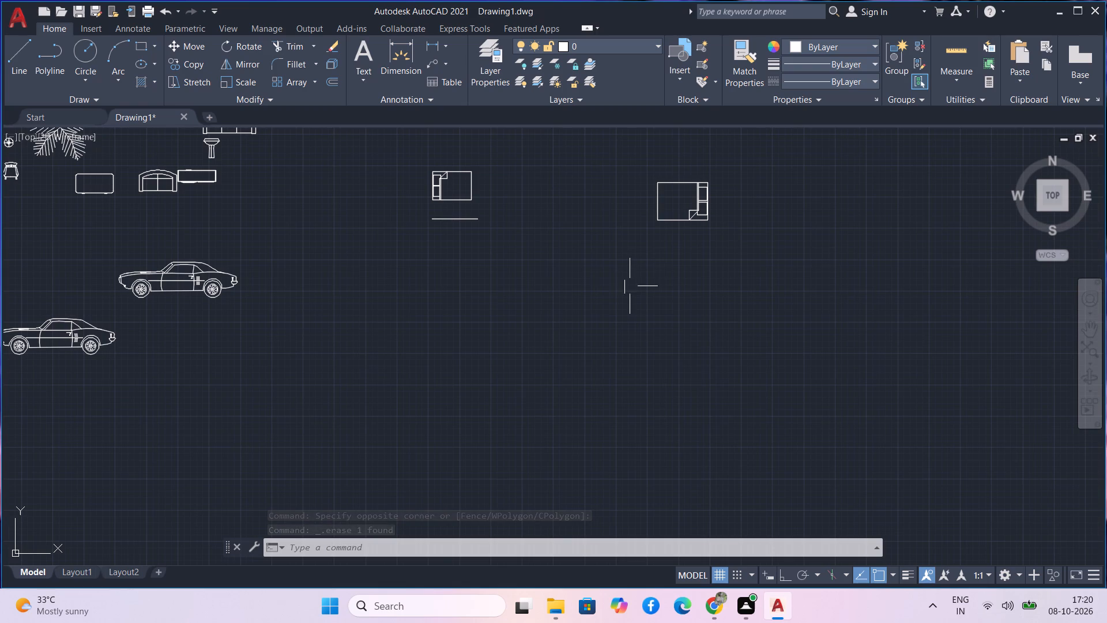
scroll(723, 244, up, 1)
drag(719, 235, 711, 219)
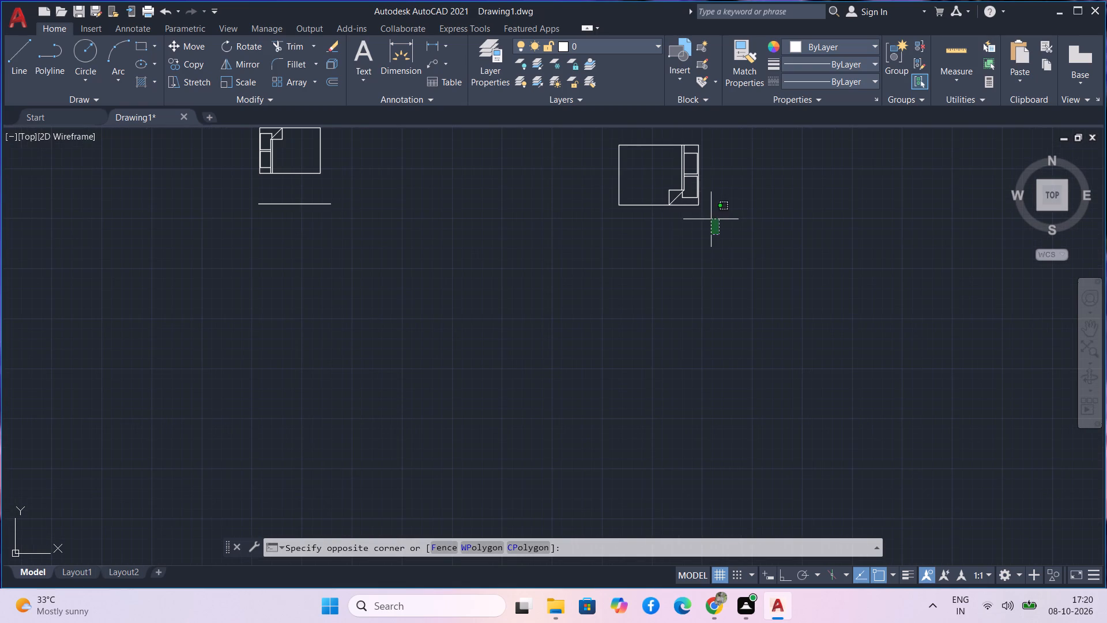
click(586, 138)
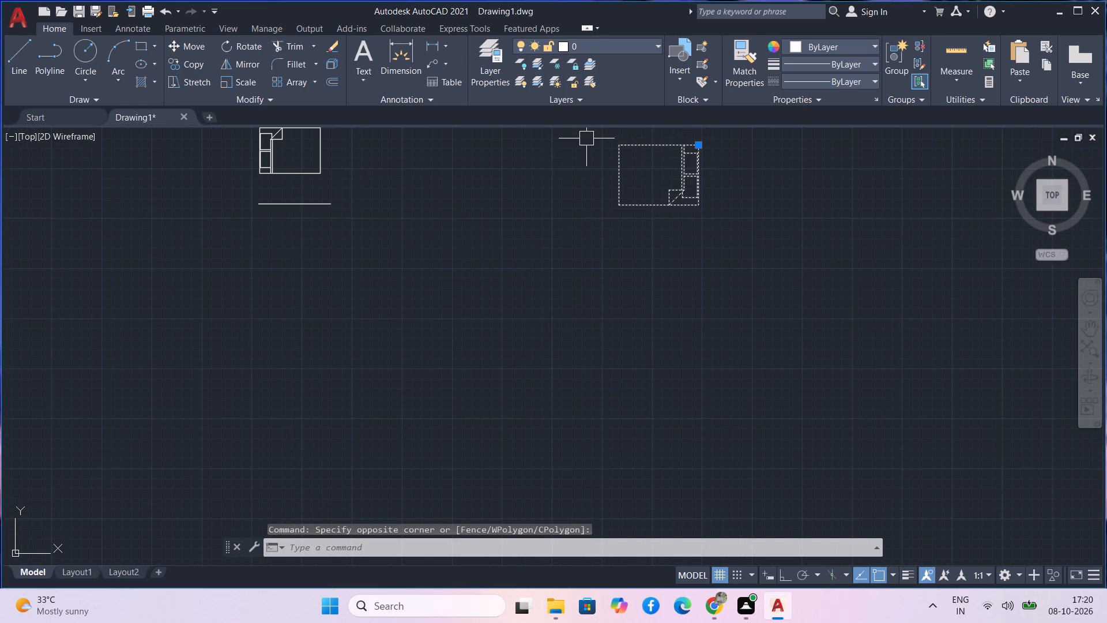
text(co)
key(space)
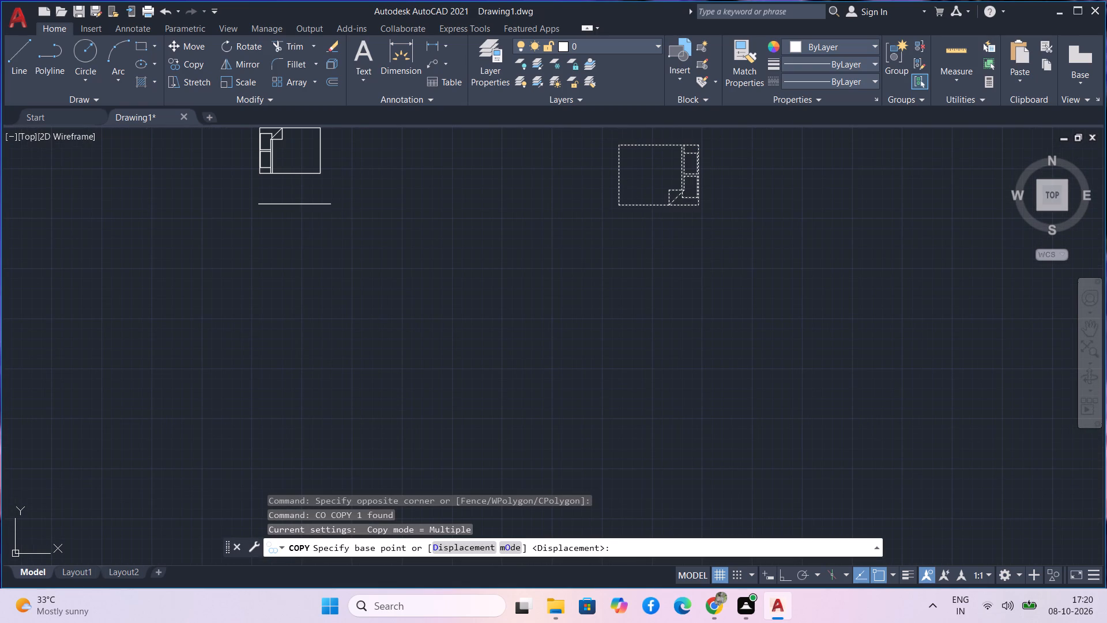
click(698, 181)
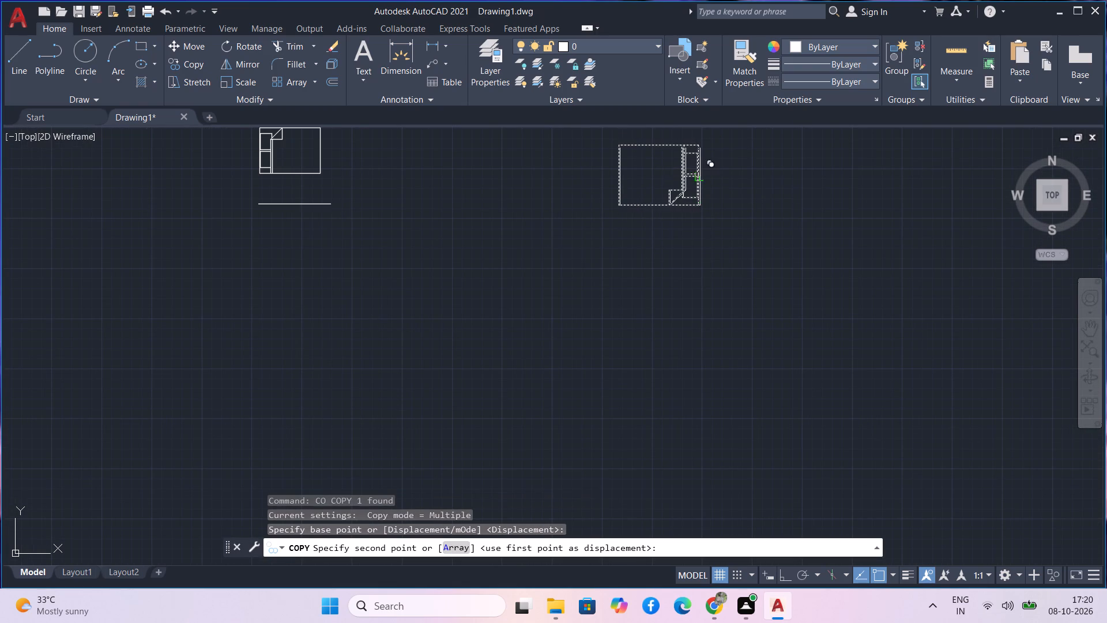
scroll(231, 241, down, 3)
middle_drag(231, 242, 551, 255)
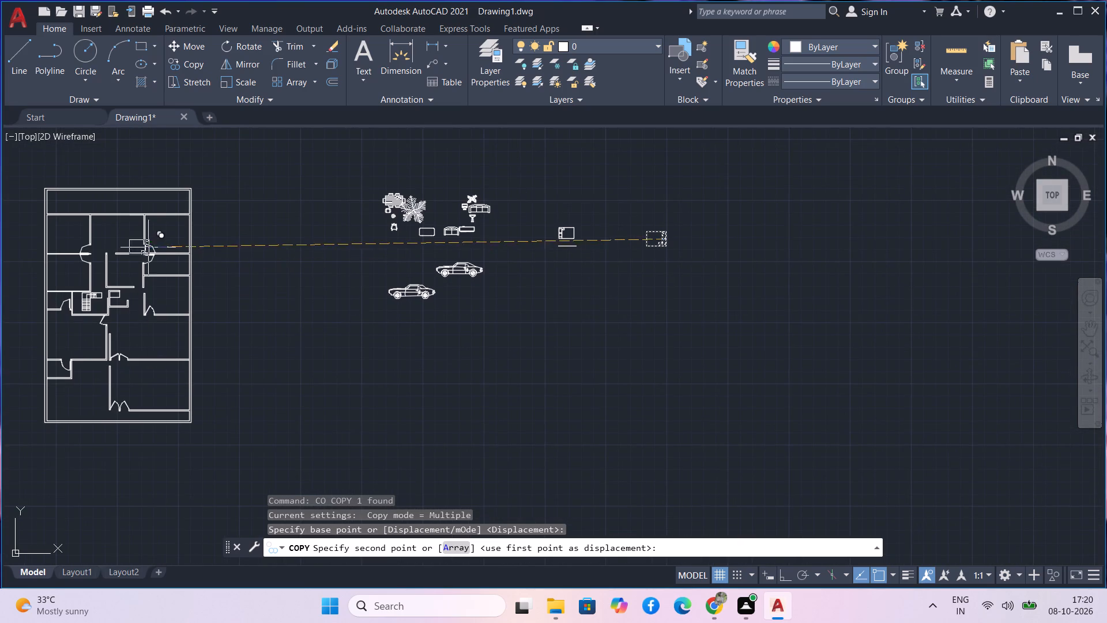
scroll(155, 242, up, 3)
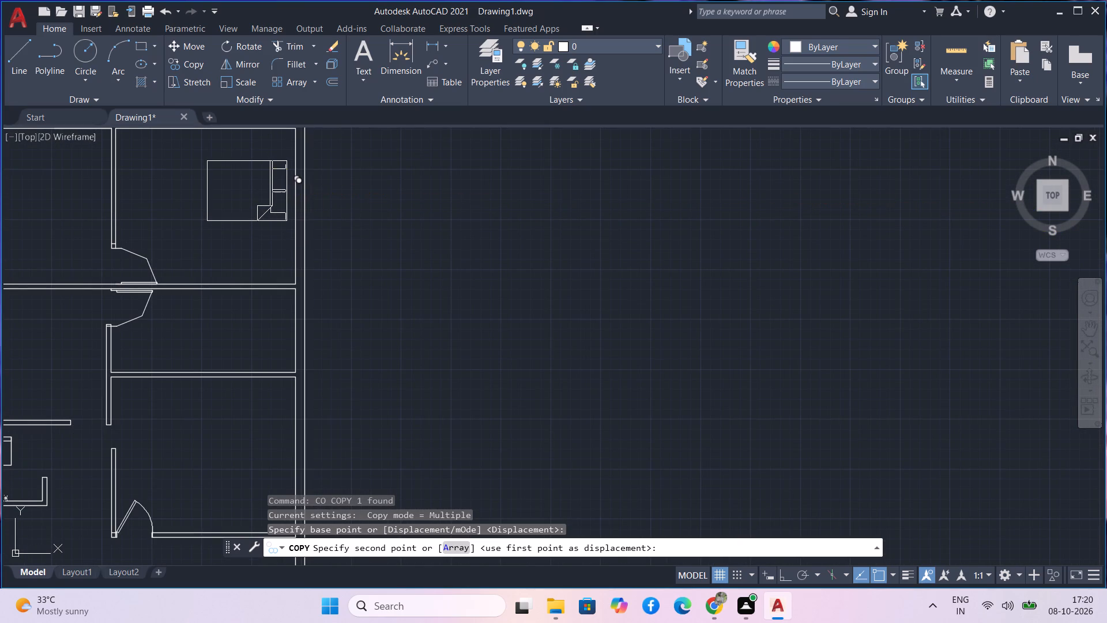
click(285, 192)
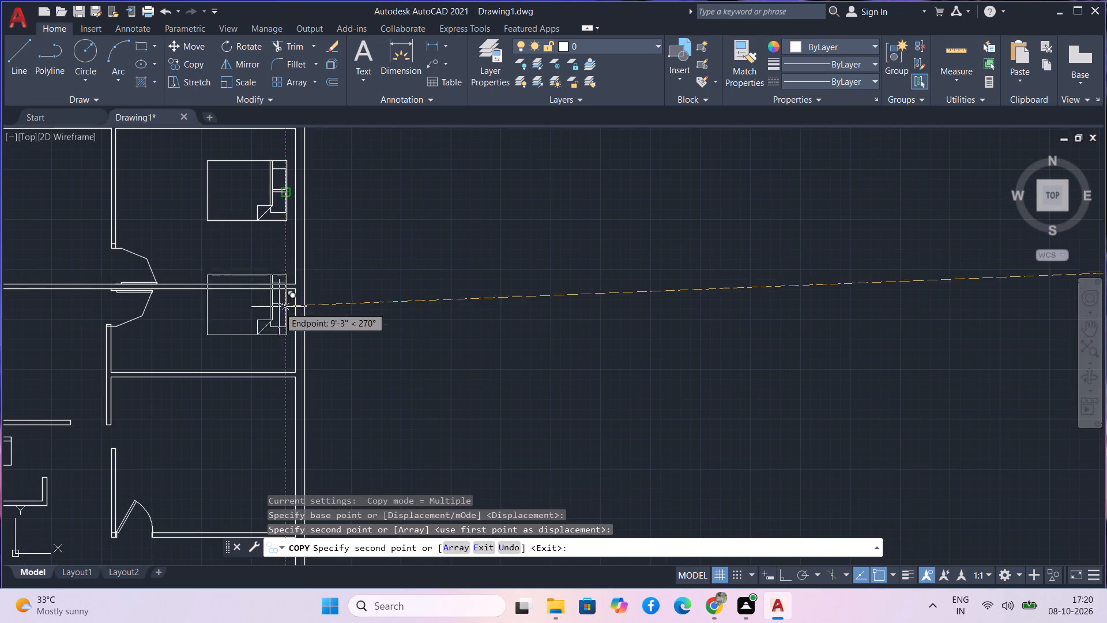
Place another copy of the queen bed in the empty area to the right of the floor plan, below the cars.
scroll(279, 320, down, 1)
middle_drag(279, 320, 336, 104)
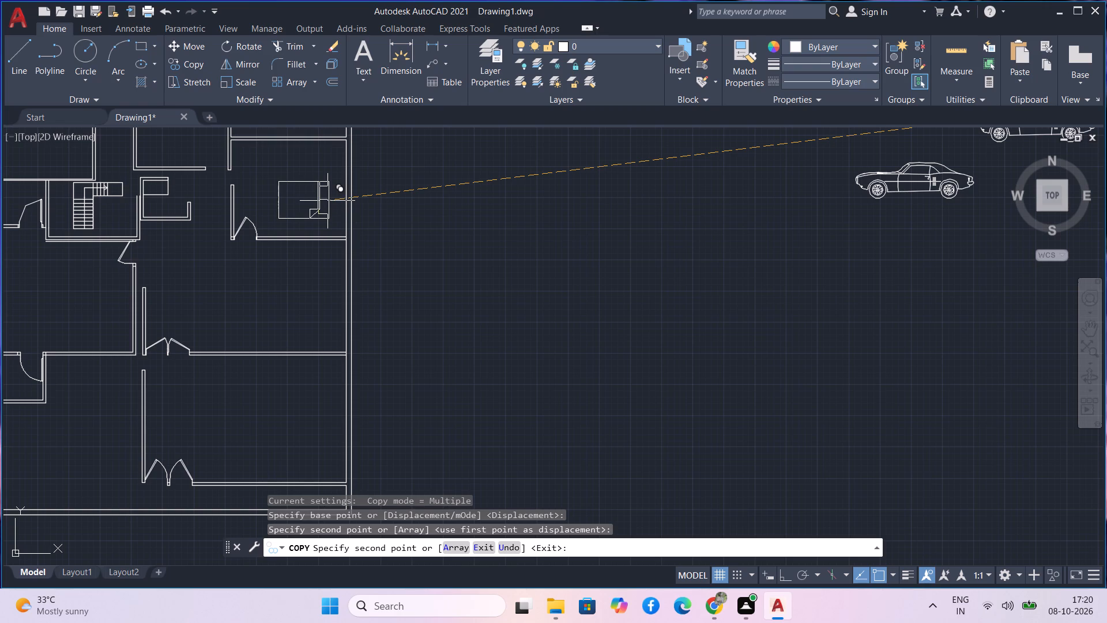
click(624, 290)
key(Escape)
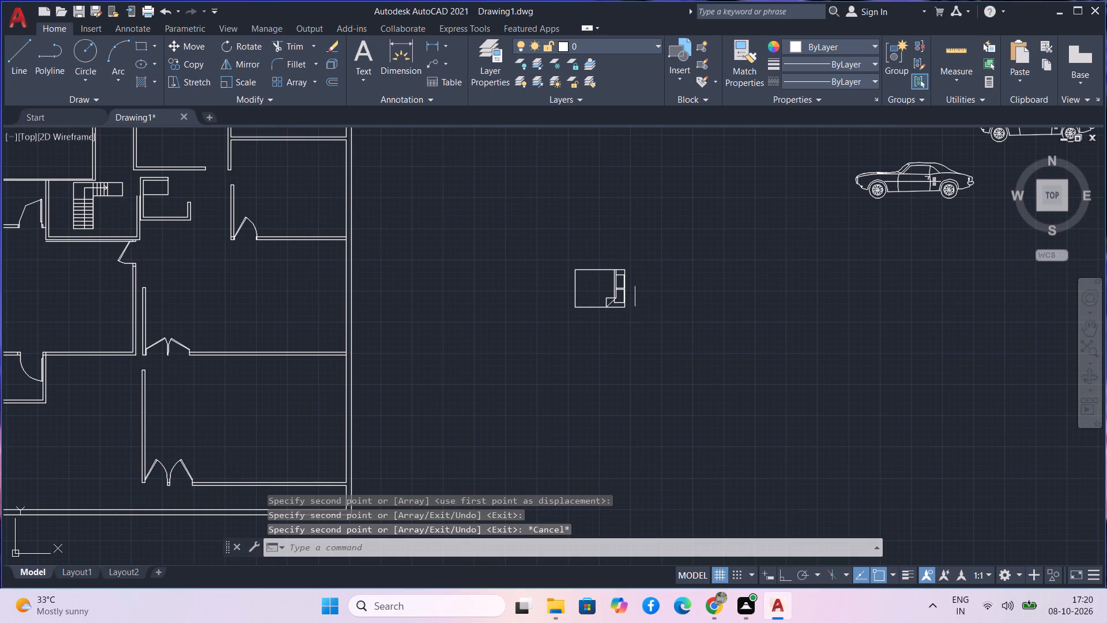
Rotate the queen bed copy outside the floor plan by 180° about its lower-left corner, so its headboard faces left.
drag(641, 340, 620, 297)
click(582, 243)
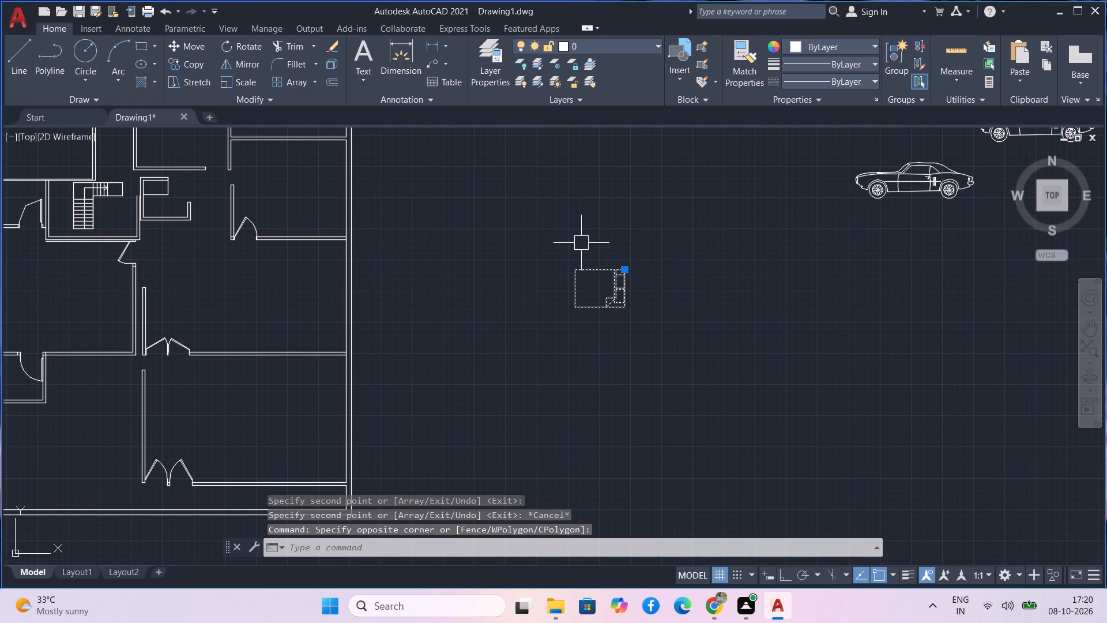
text(ro)
key(space)
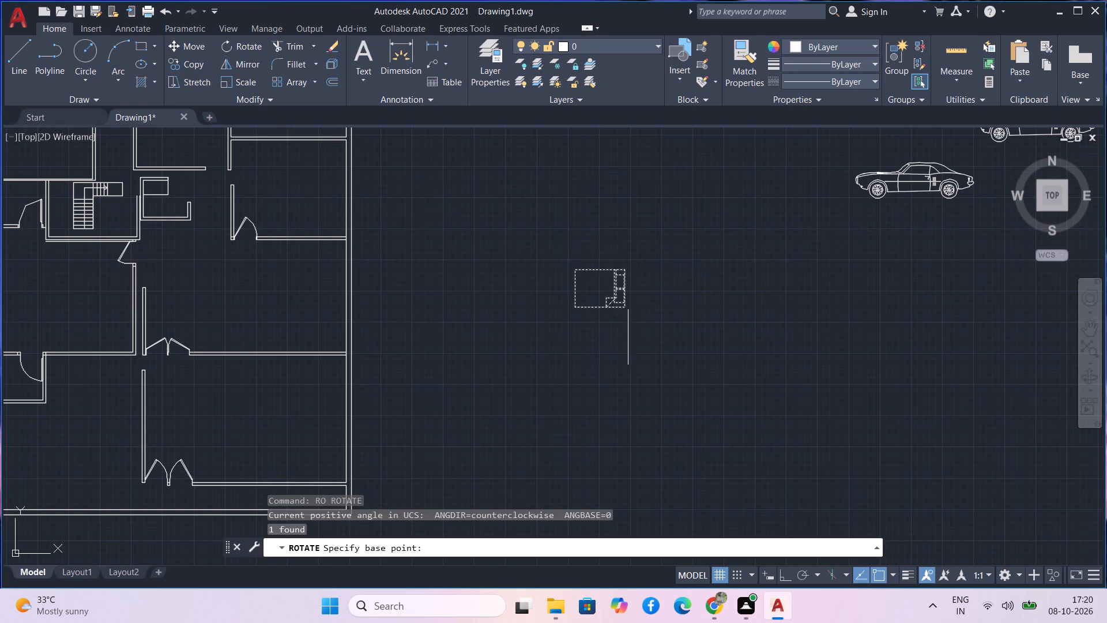
scroll(579, 308, up, 4)
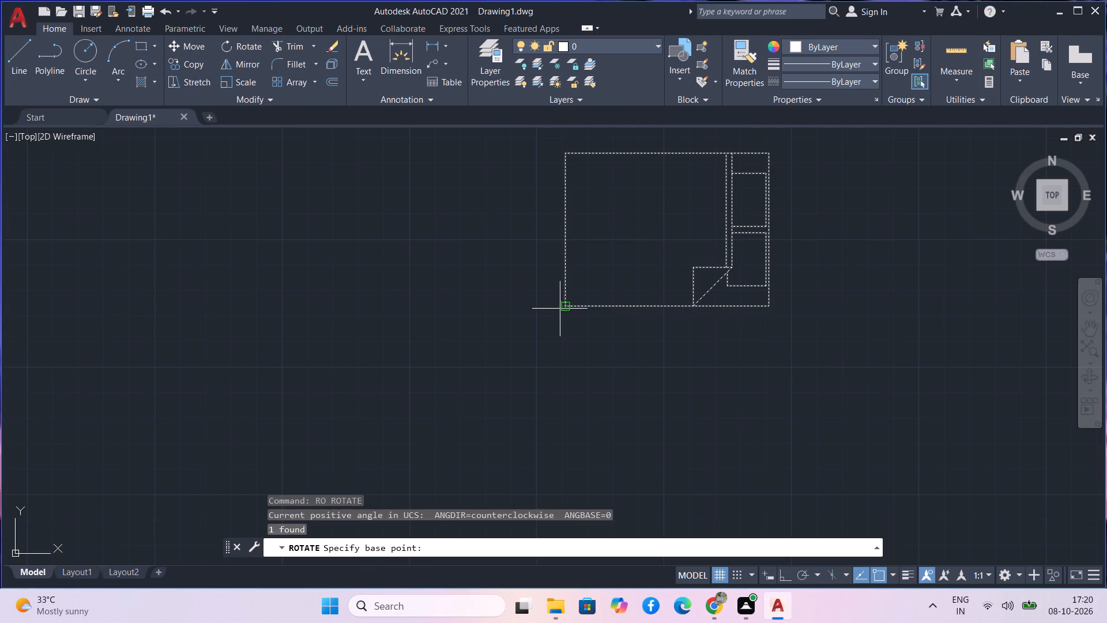
click(561, 309)
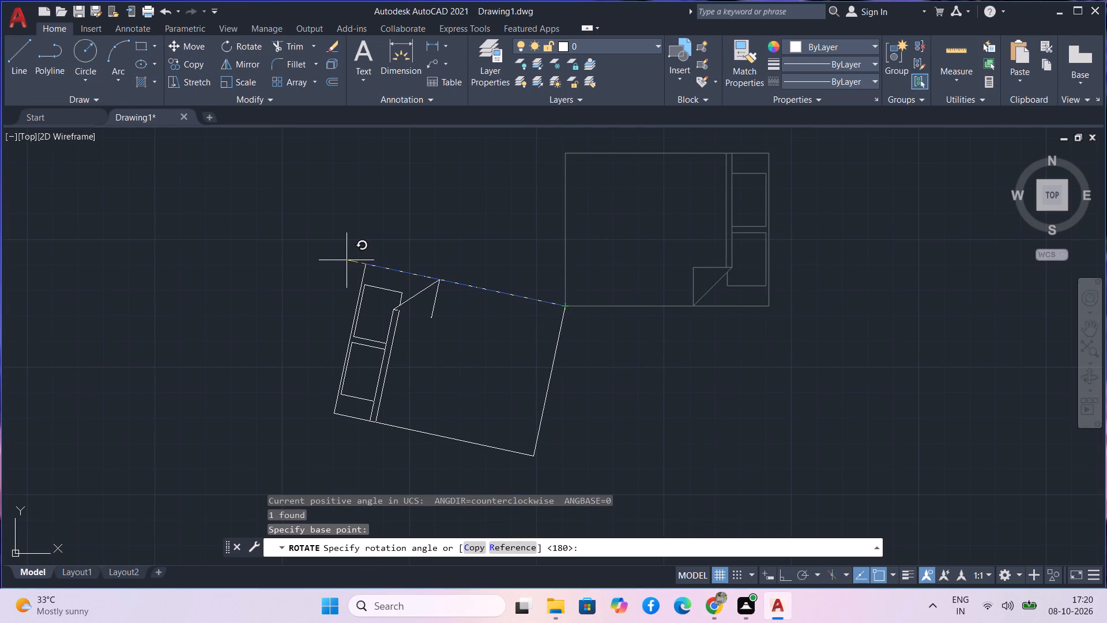
key(F8)
click(347, 260)
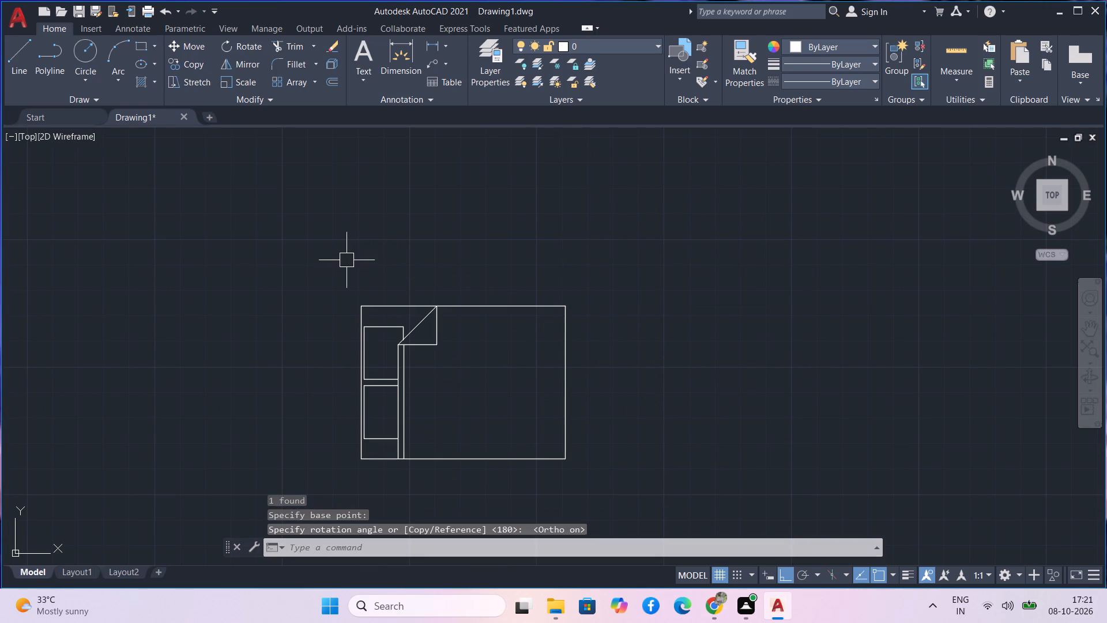
Copy the rotated queen bed from its headboard midpoint into the floor plan's upper-left room, just off the left outer wall.
drag(589, 472, 559, 449)
click(396, 268)
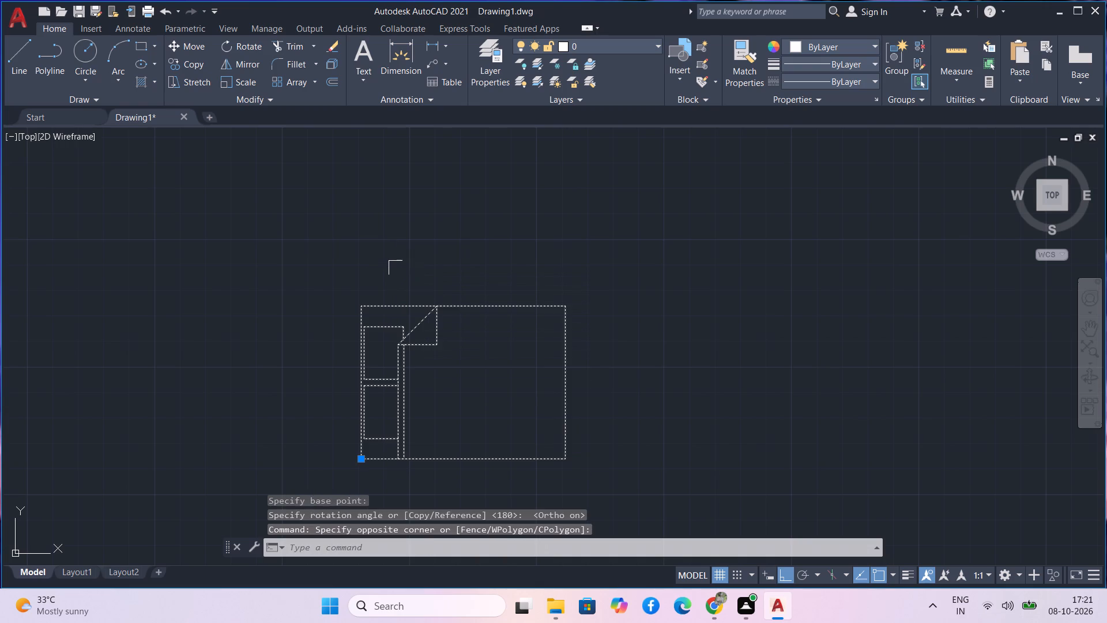
text(co)
key(space)
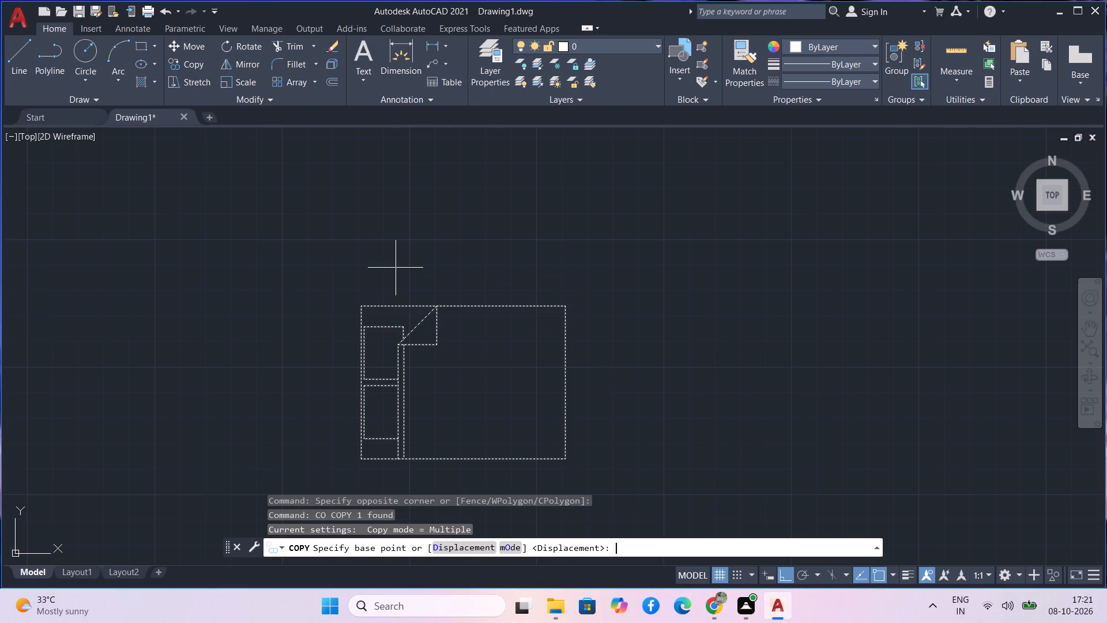
click(360, 377)
scroll(219, 324, down, 4)
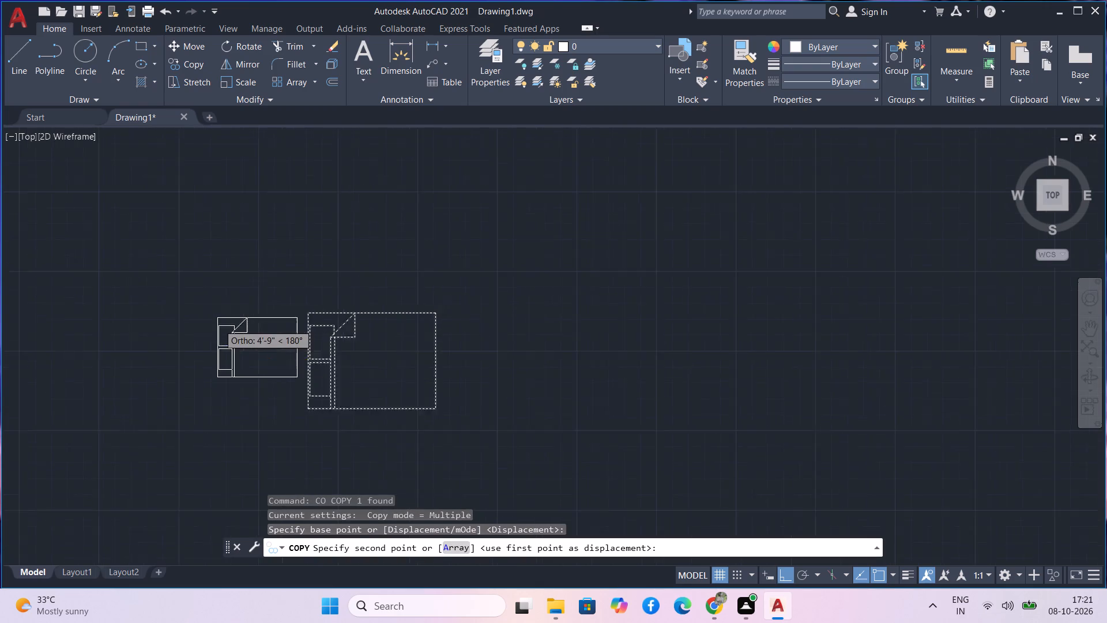
key(F8)
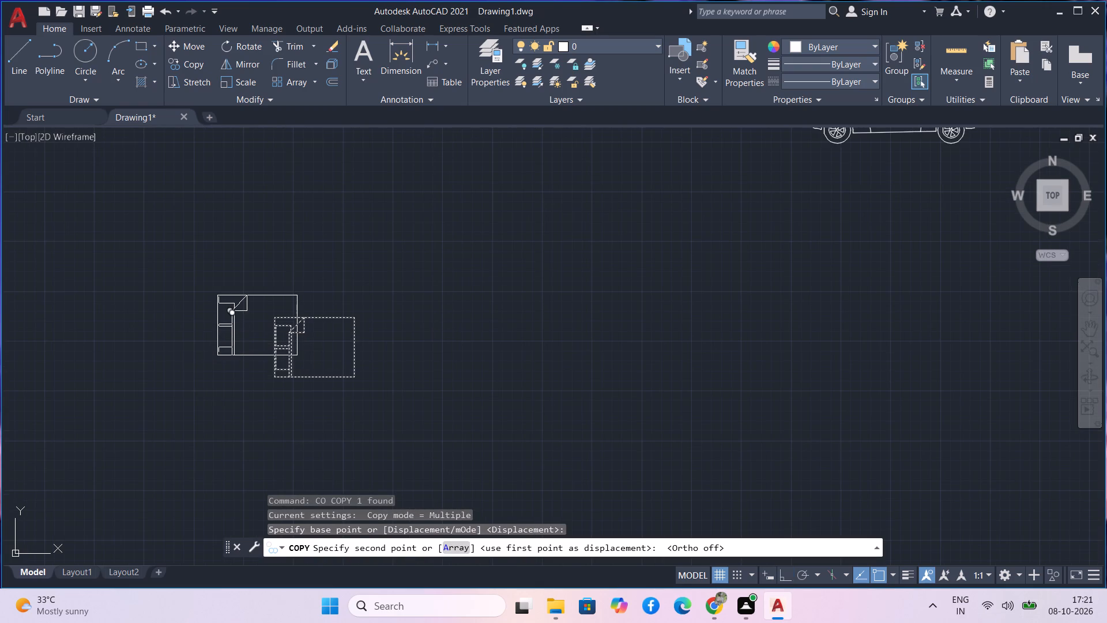
middle_drag(219, 332, 492, 280)
scroll(337, 295, down, 3)
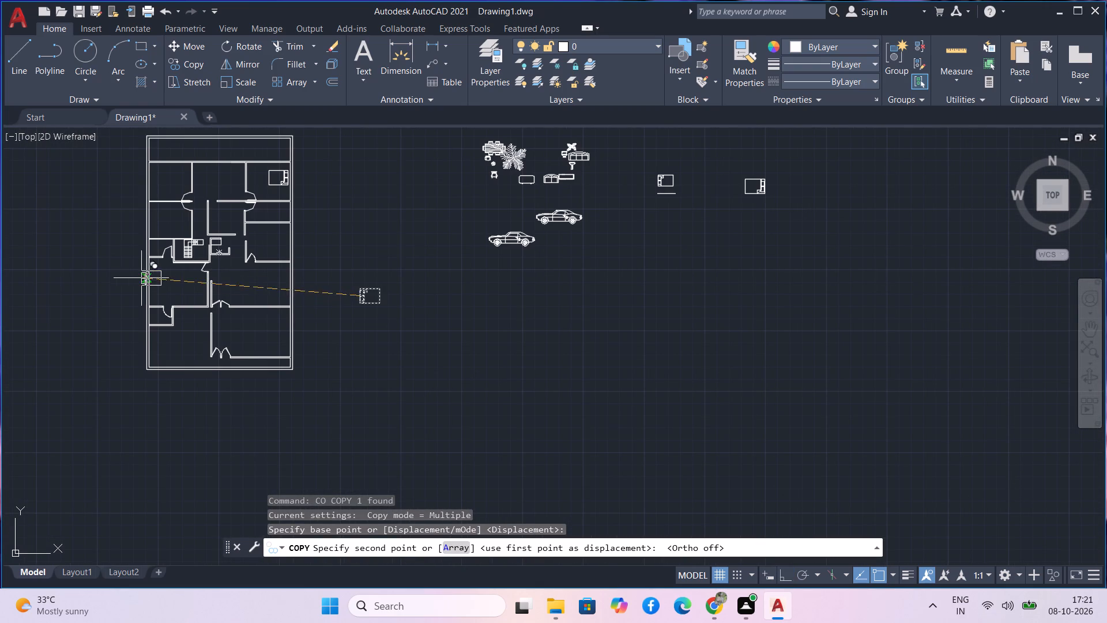
scroll(155, 176, up, 1)
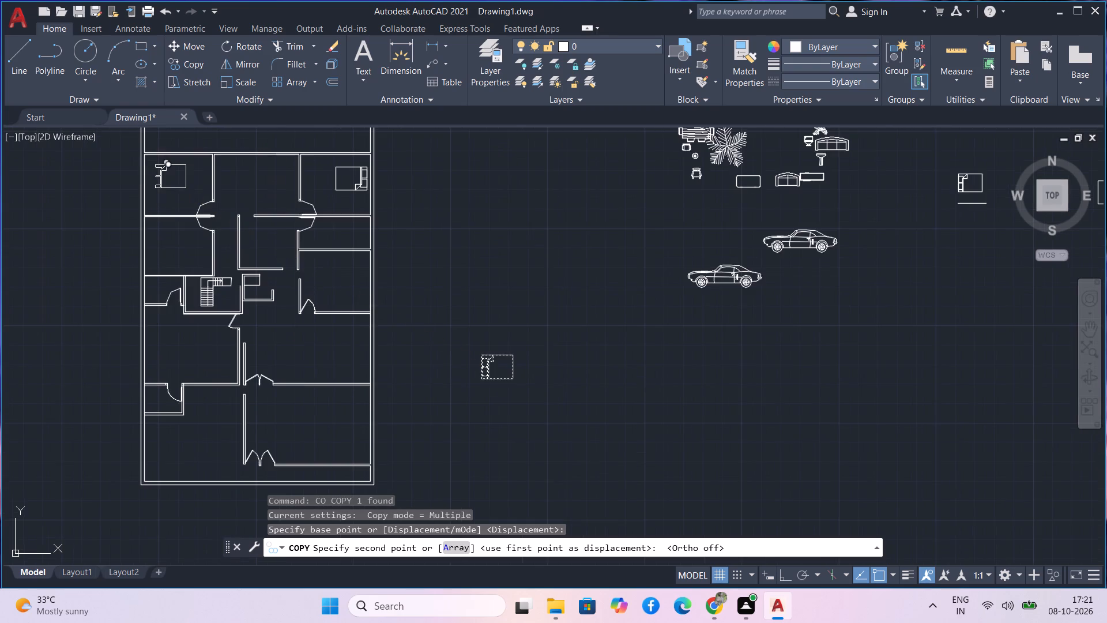
scroll(155, 176, up, 3)
middle_drag(150, 189, 188, 266)
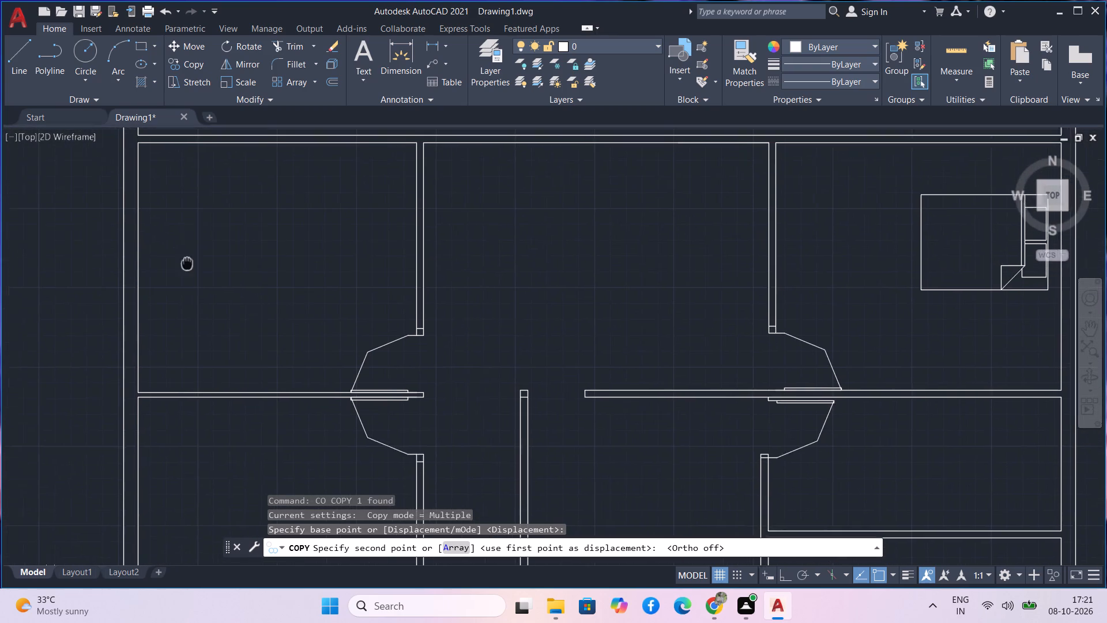
middle_drag(188, 266, 188, 267)
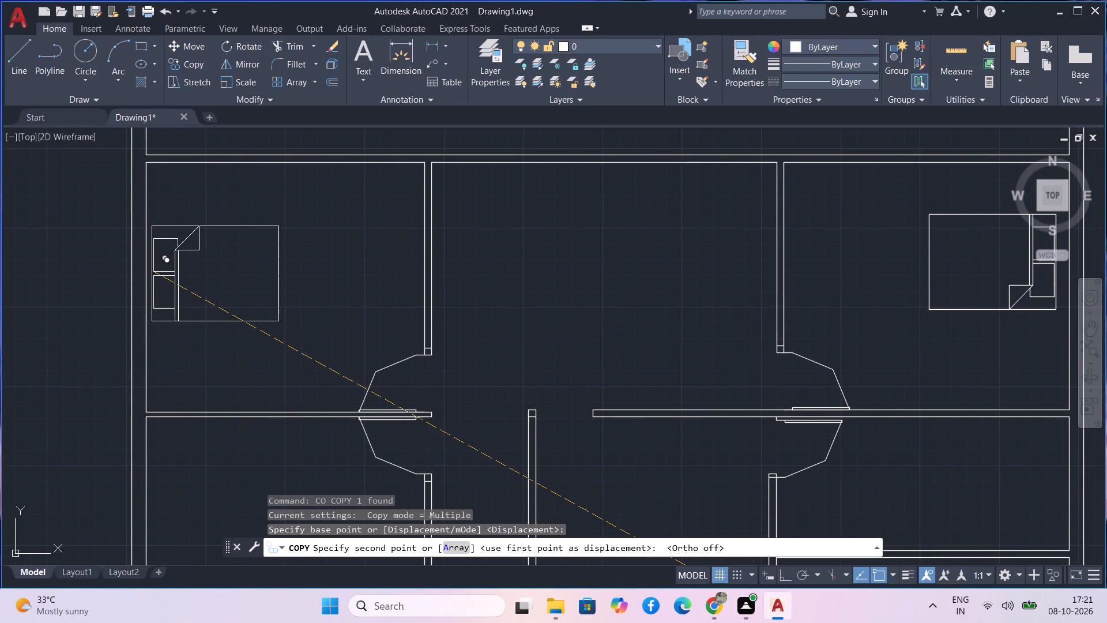
click(155, 272)
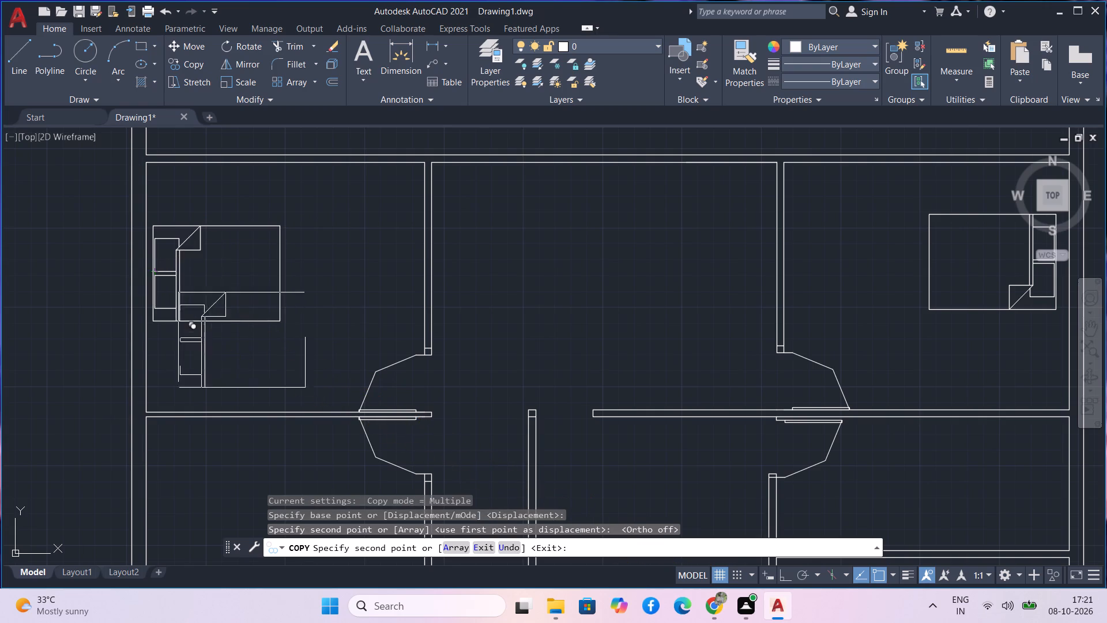
Place a second copy of the rotated bed in the left room directly below, 0'-6" off the left outer wall.
scroll(182, 361, down, 2)
middle_drag(183, 369, 218, 230)
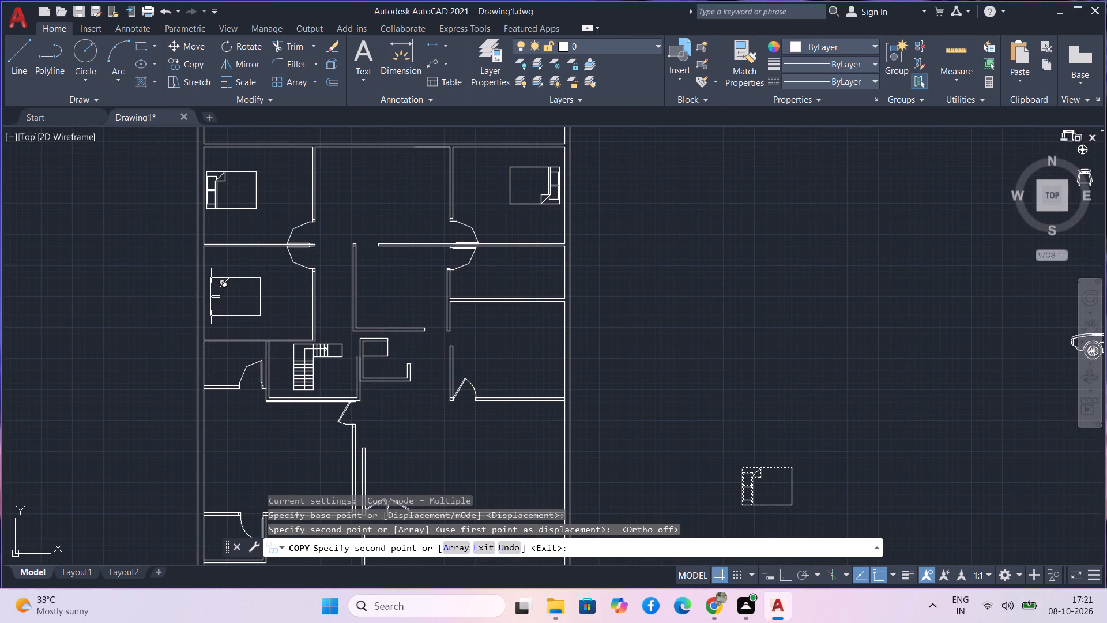
scroll(211, 297, up, 2)
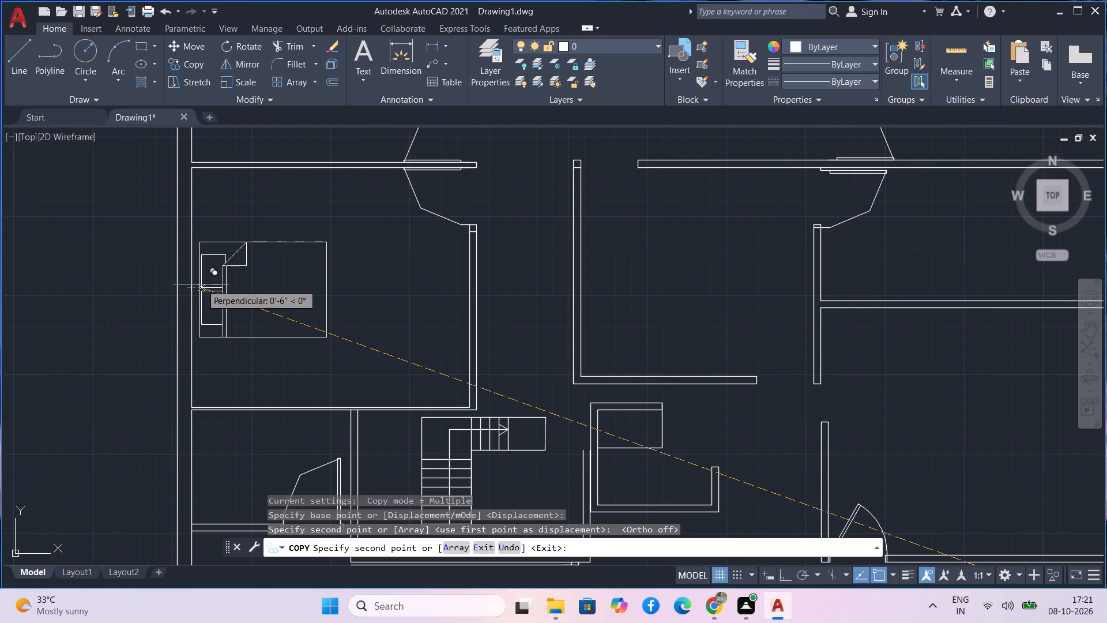
click(201, 284)
Place a third copy of the rotated bed in the left room below the staircase, just off the left outer wall.
scroll(226, 381, down, 2)
middle_drag(226, 381, 243, 237)
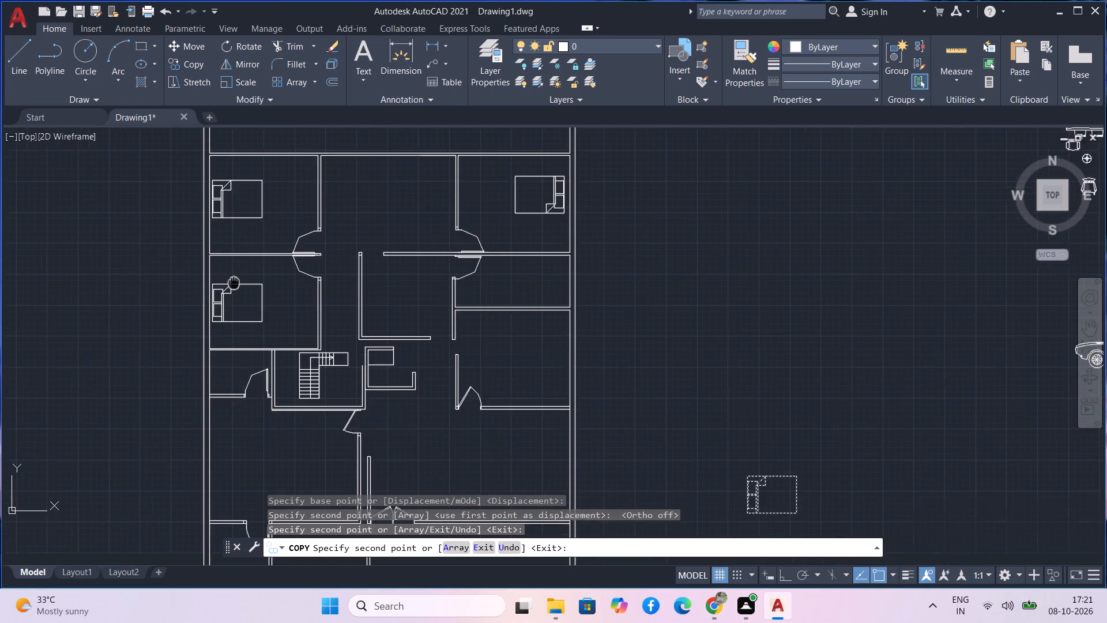
middle_drag(243, 237, 259, 178)
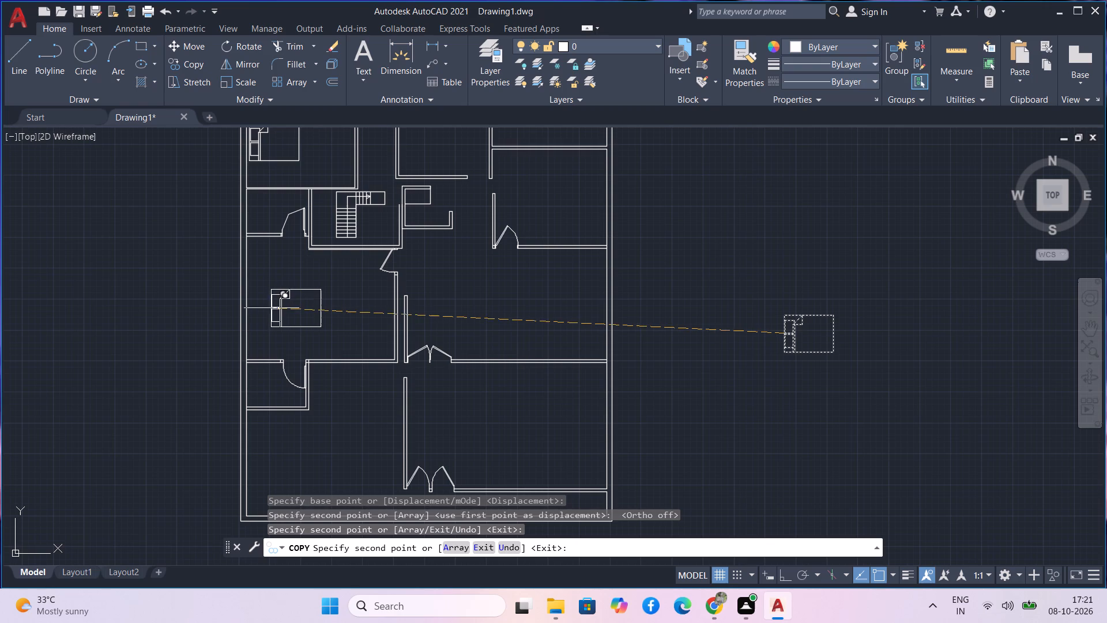
scroll(270, 308, up, 2)
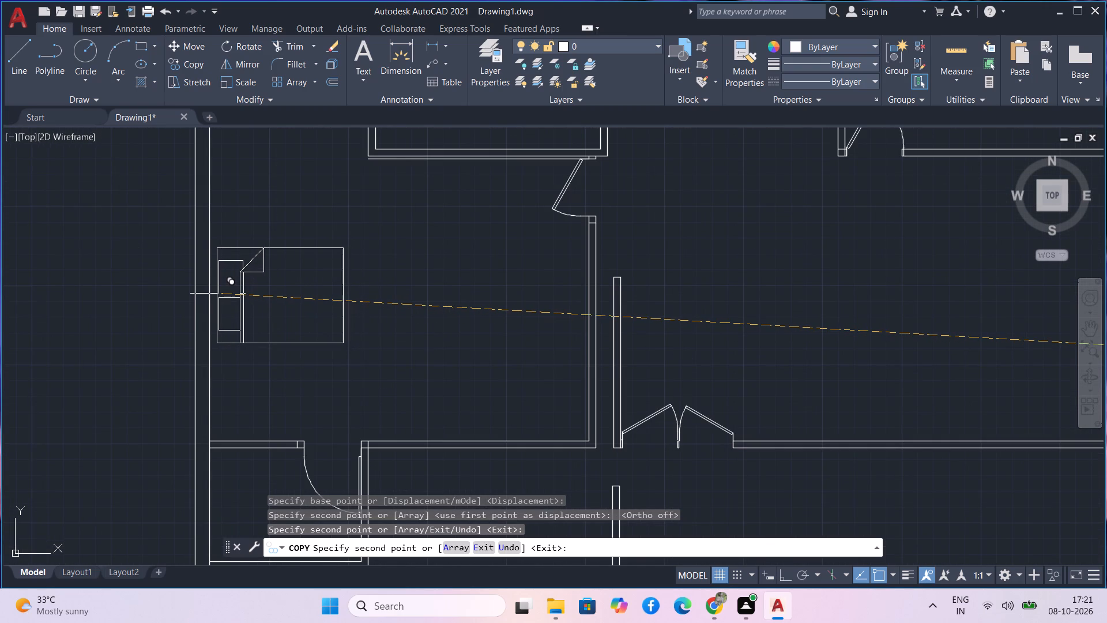
click(218, 294)
scroll(337, 287, down, 4)
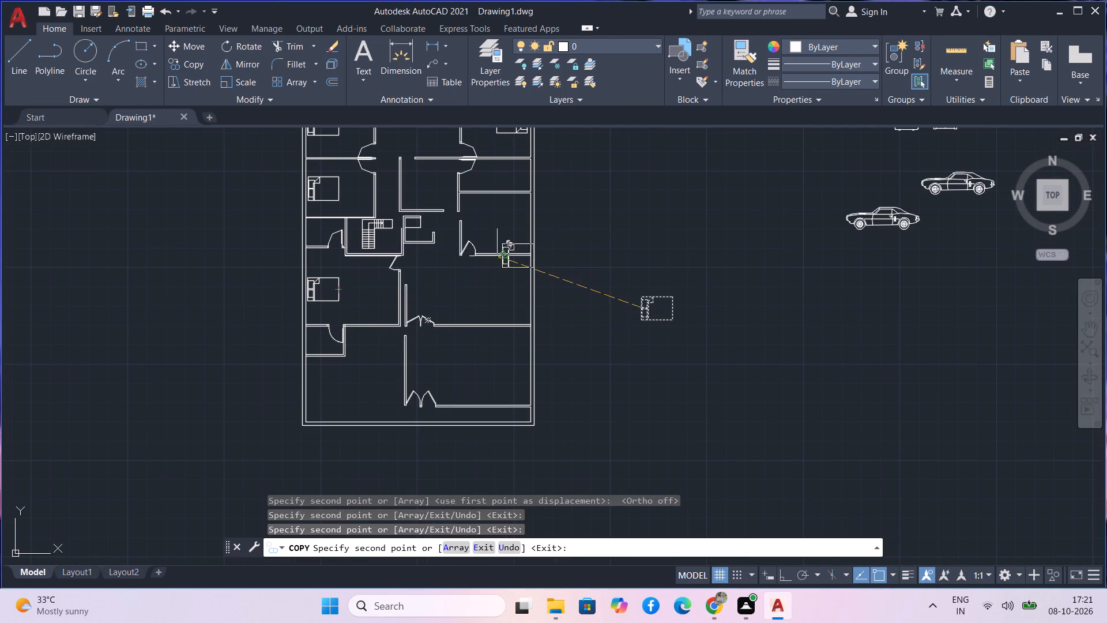
middle_drag(498, 257, 345, 330)
key(Escape)
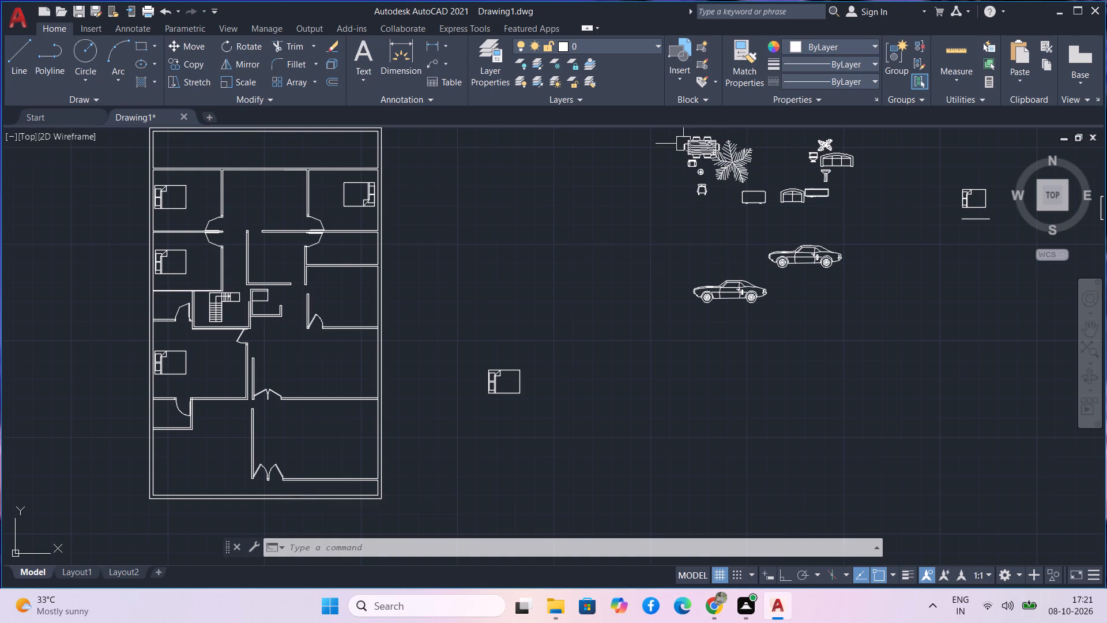
Copy the round lamp block to both sides of the bed's headboard in the floor plan's upper-right room.
scroll(727, 163, up, 2)
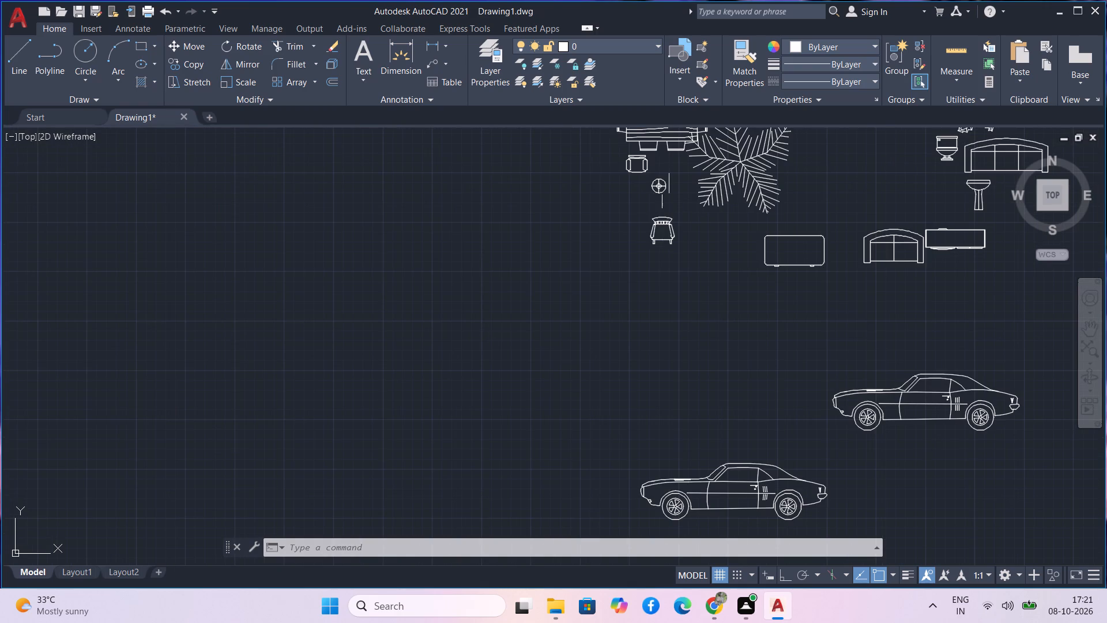
drag(682, 200, 672, 186)
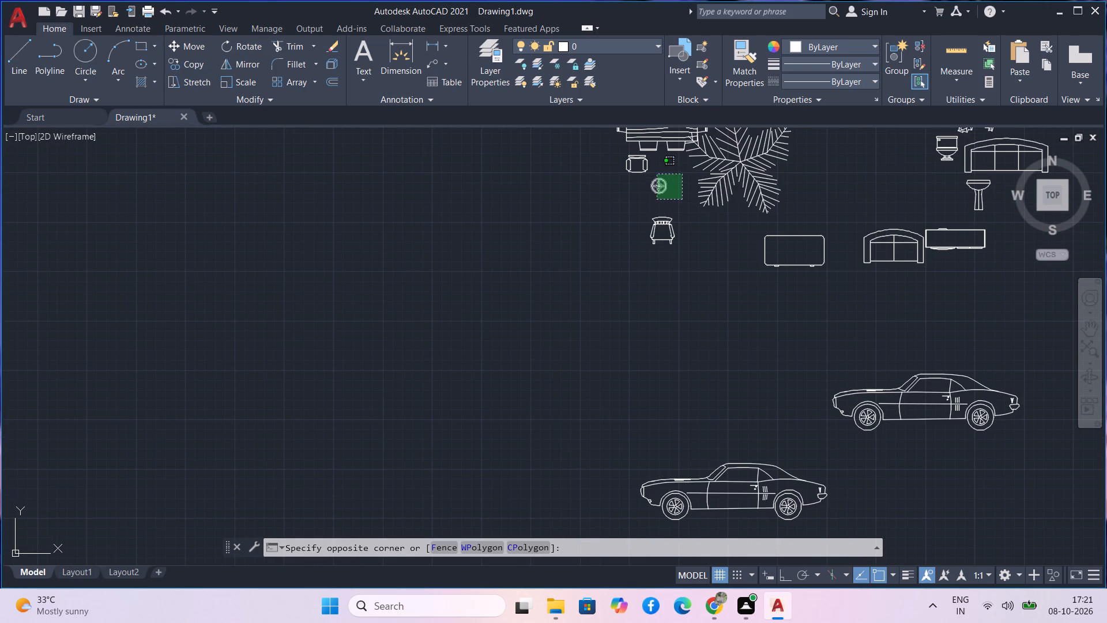
click(656, 173)
text(co)
key(space)
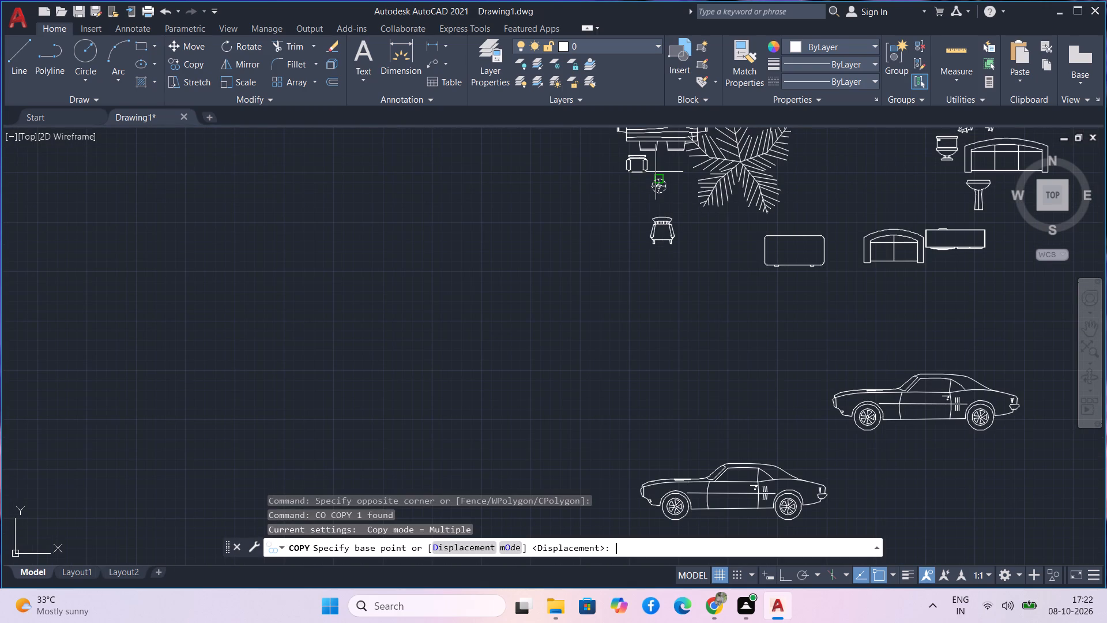
click(662, 183)
scroll(40, 279, down, 1)
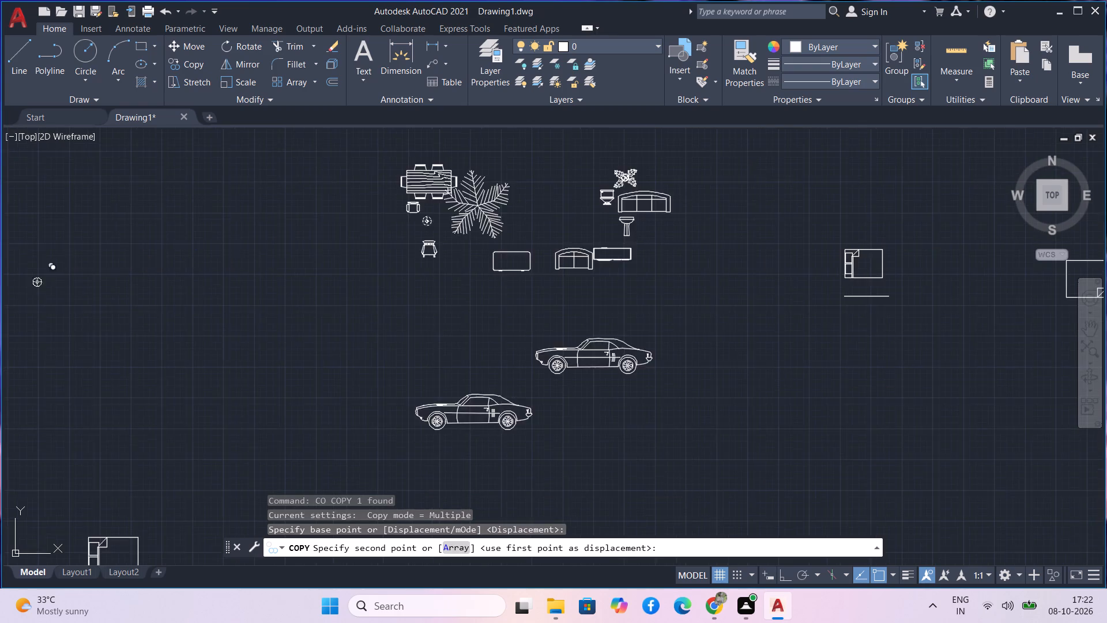
scroll(40, 280, down, 1)
middle_drag(40, 287, 540, 232)
scroll(442, 225, up, 3)
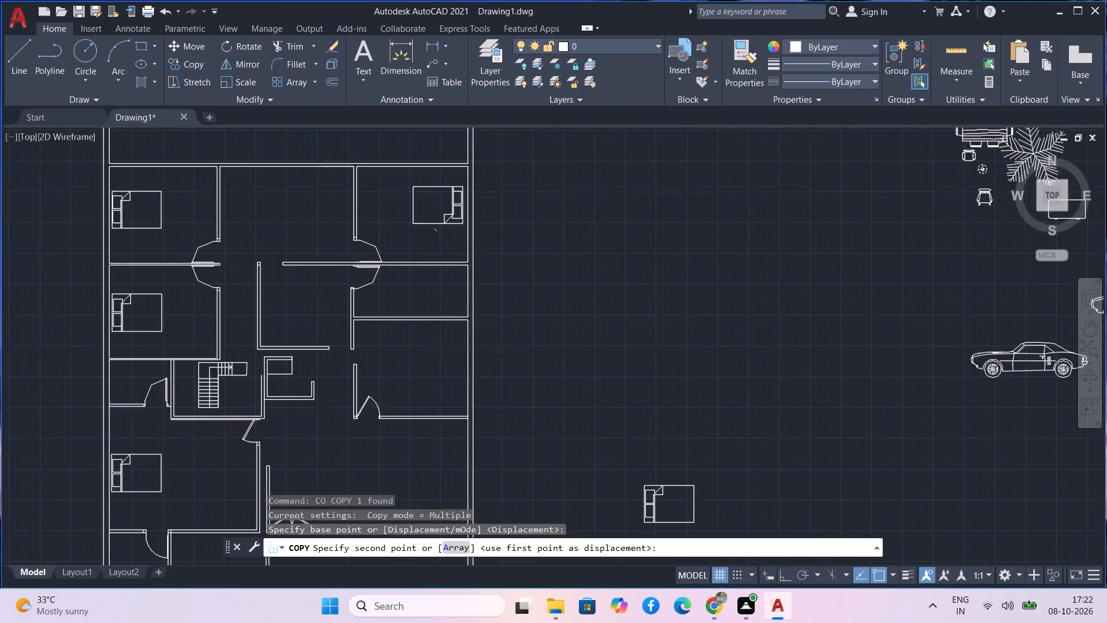
scroll(444, 222, up, 1)
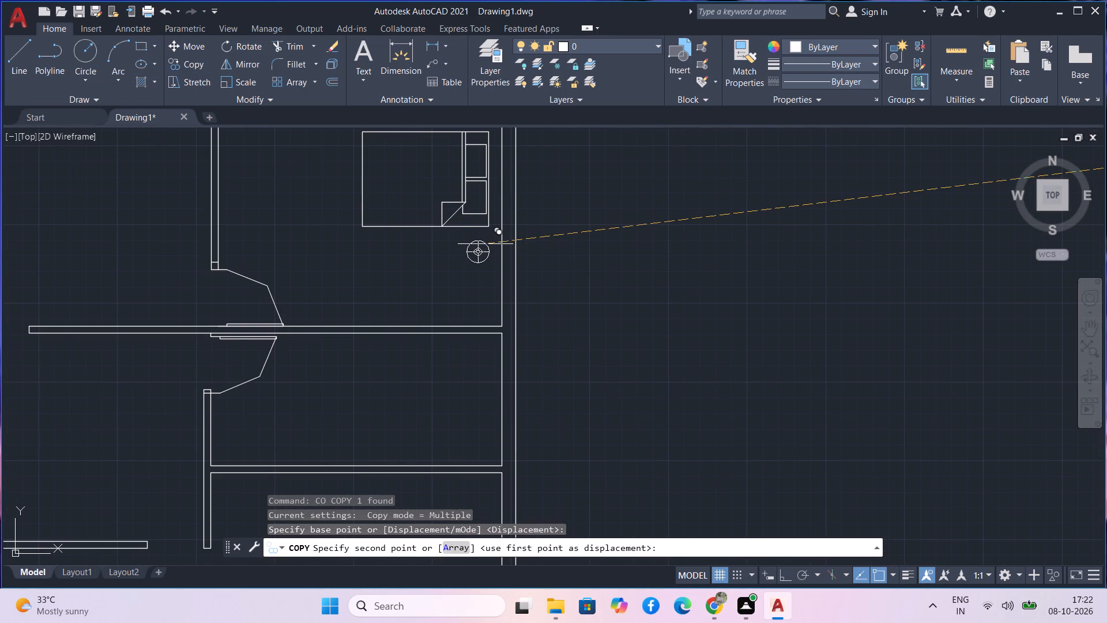
click(485, 244)
middle_drag(472, 189, 462, 306)
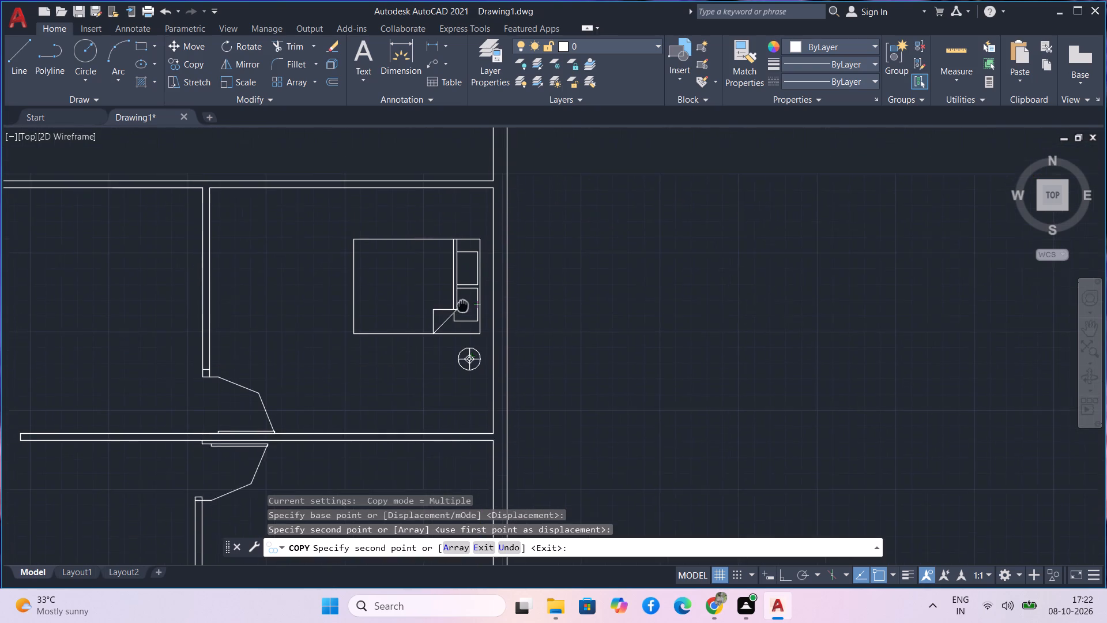
middle_drag(462, 306, 462, 310)
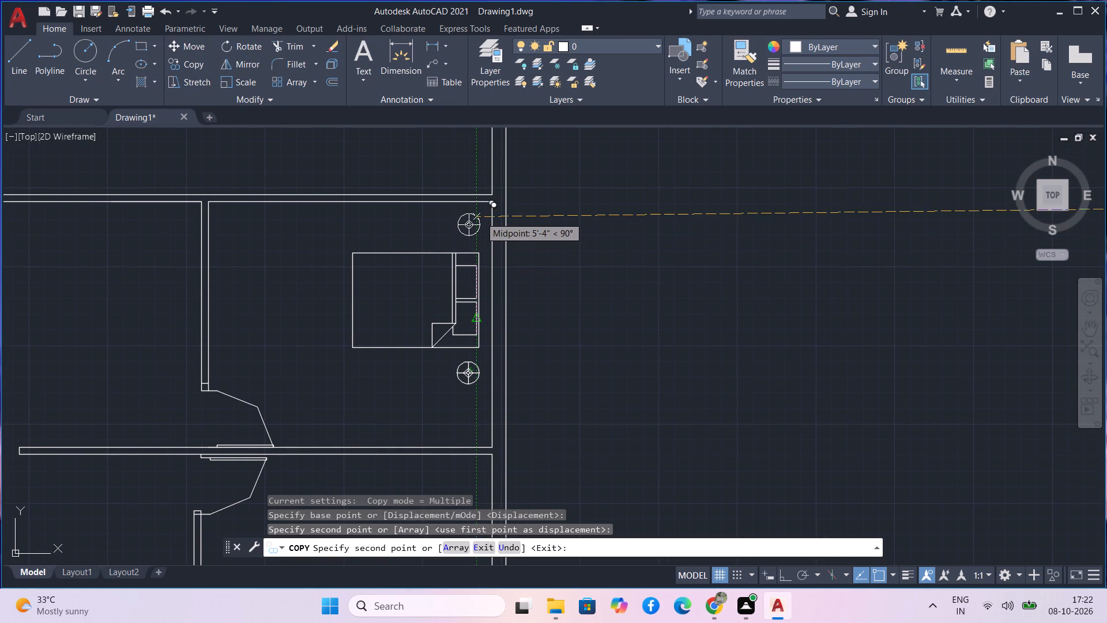
click(480, 219)
Place lamp copies above and below the bed's headboard in the upper-left room, undoing and re-placing the lower one.
scroll(321, 279, down, 1)
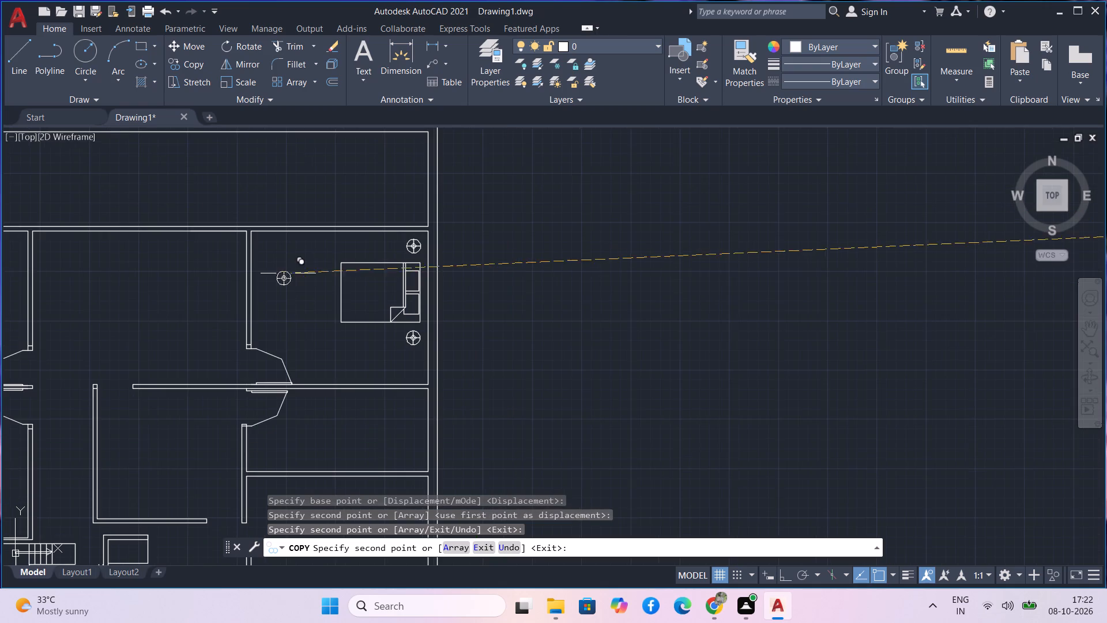
middle_drag(288, 273, 590, 205)
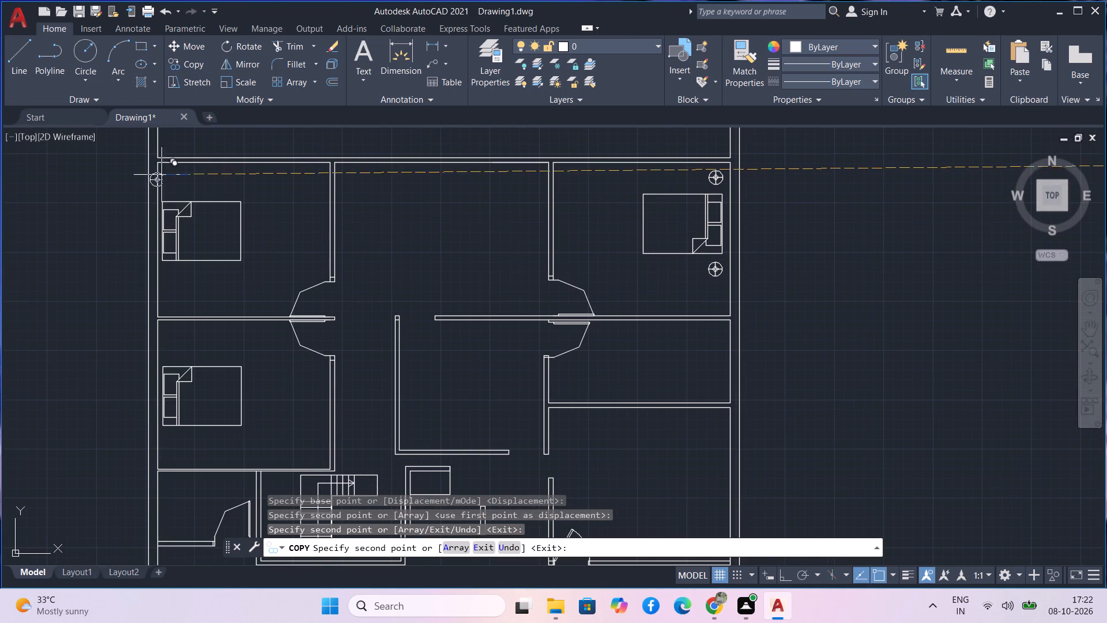
scroll(178, 179, up, 3)
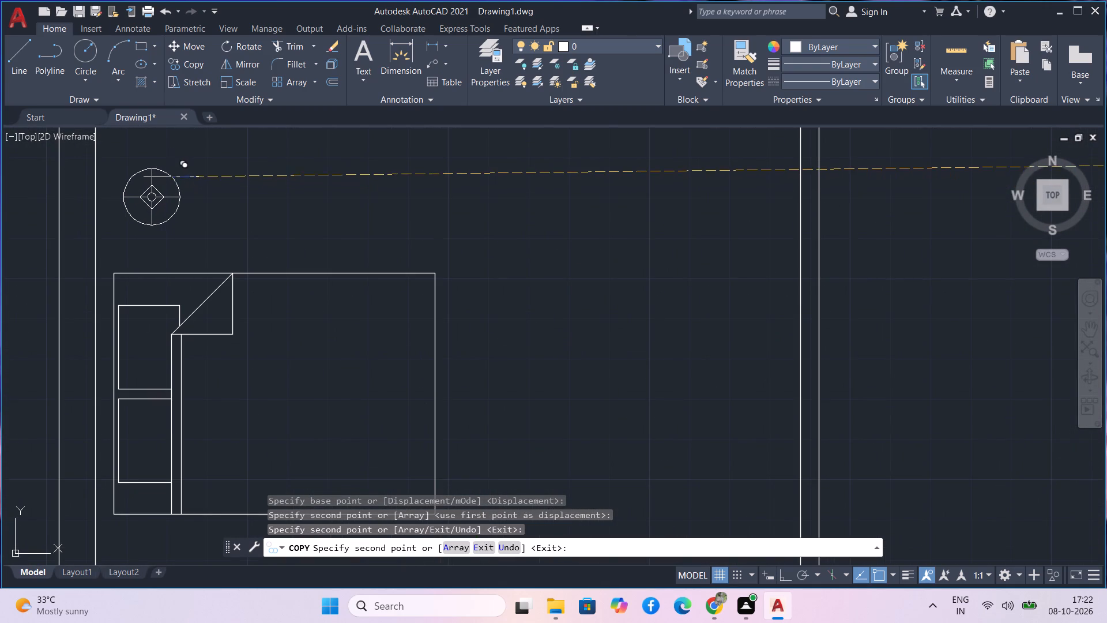
click(165, 182)
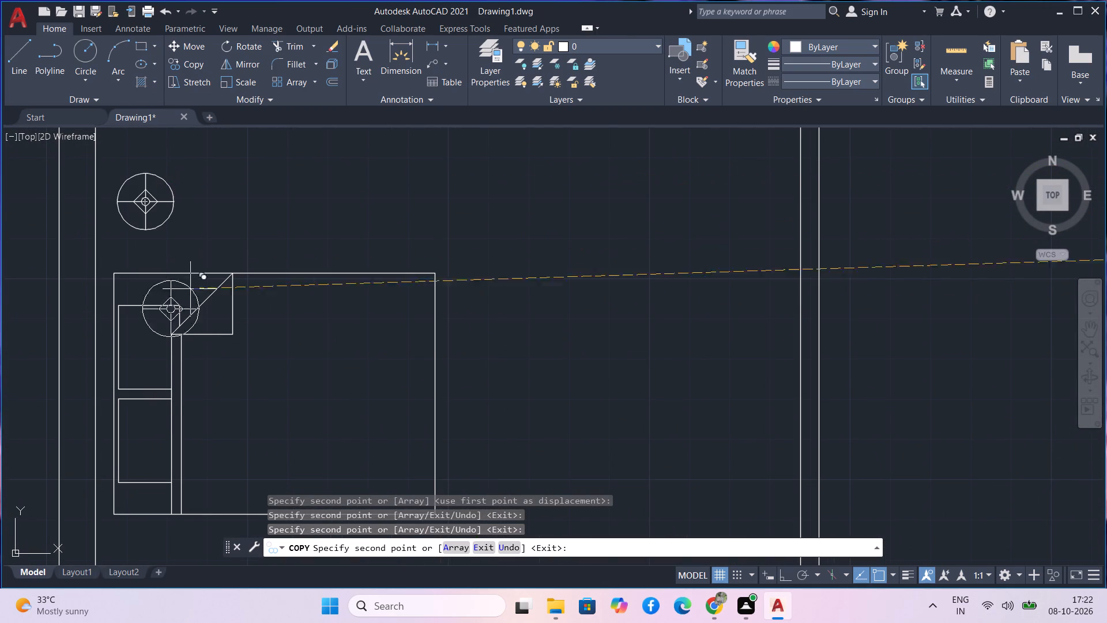
middle_drag(198, 361, 274, 138)
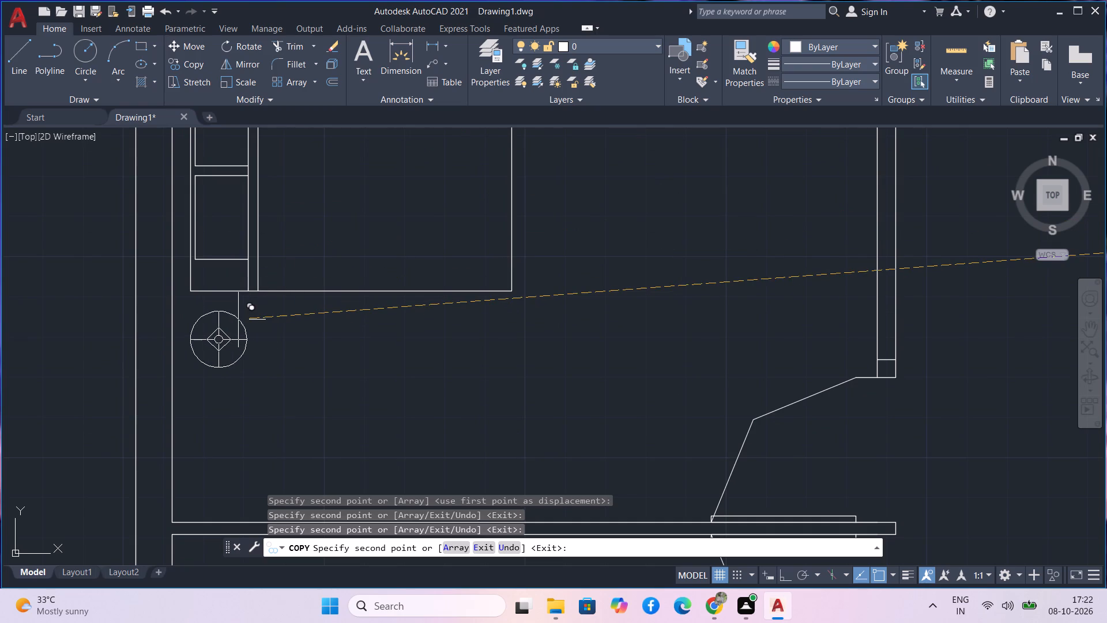
click(236, 323)
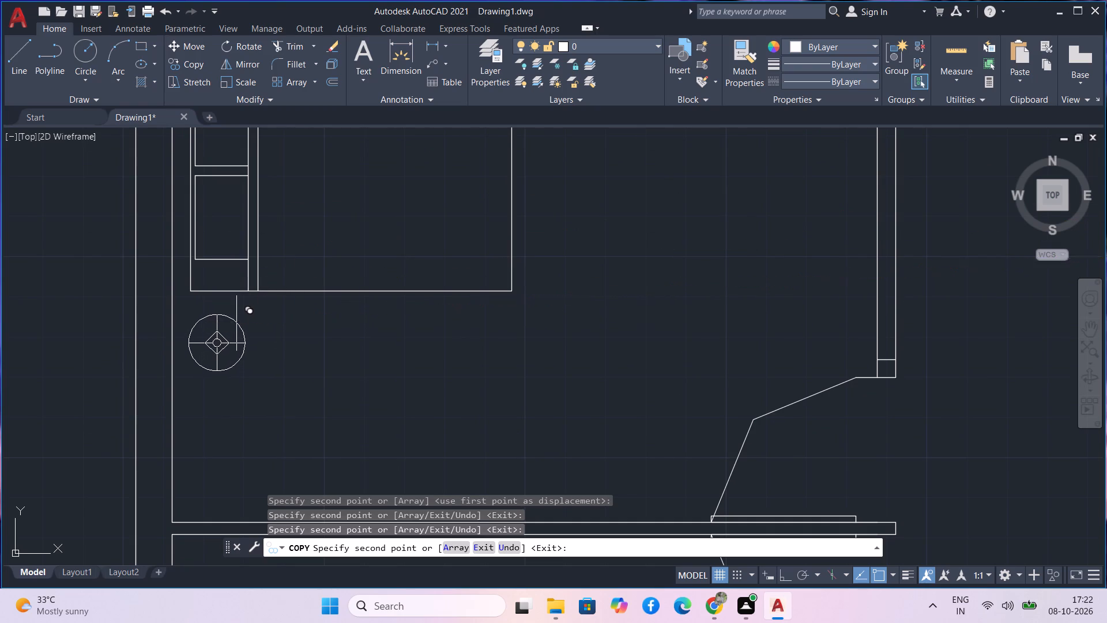
scroll(236, 323, down, 2)
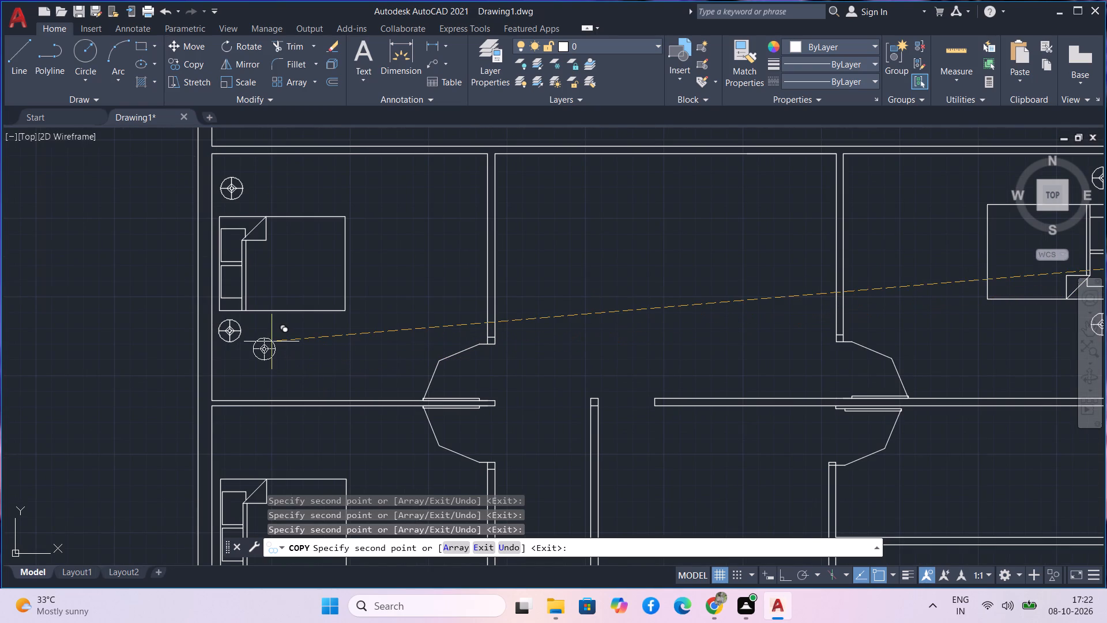
key(ctrl+z)
scroll(275, 384, down, 1)
middle_drag(275, 384, 352, 262)
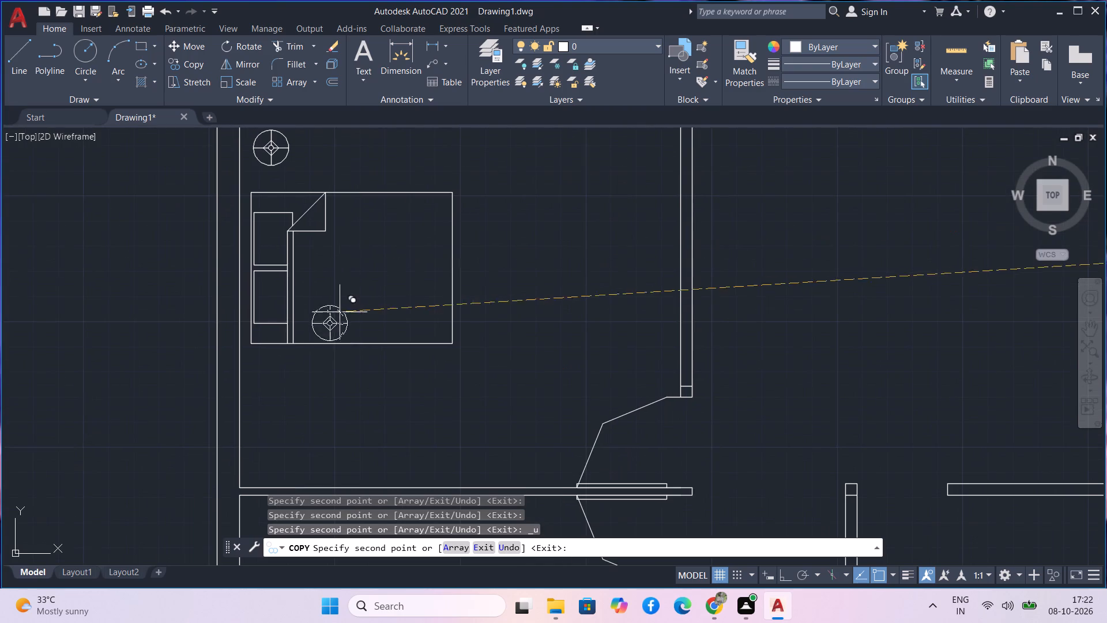
click(282, 380)
Place lamp copies above and below the bed's headboard in the left room directly below the upper-left one.
scroll(438, 387, down, 3)
middle_drag(471, 409, 439, 321)
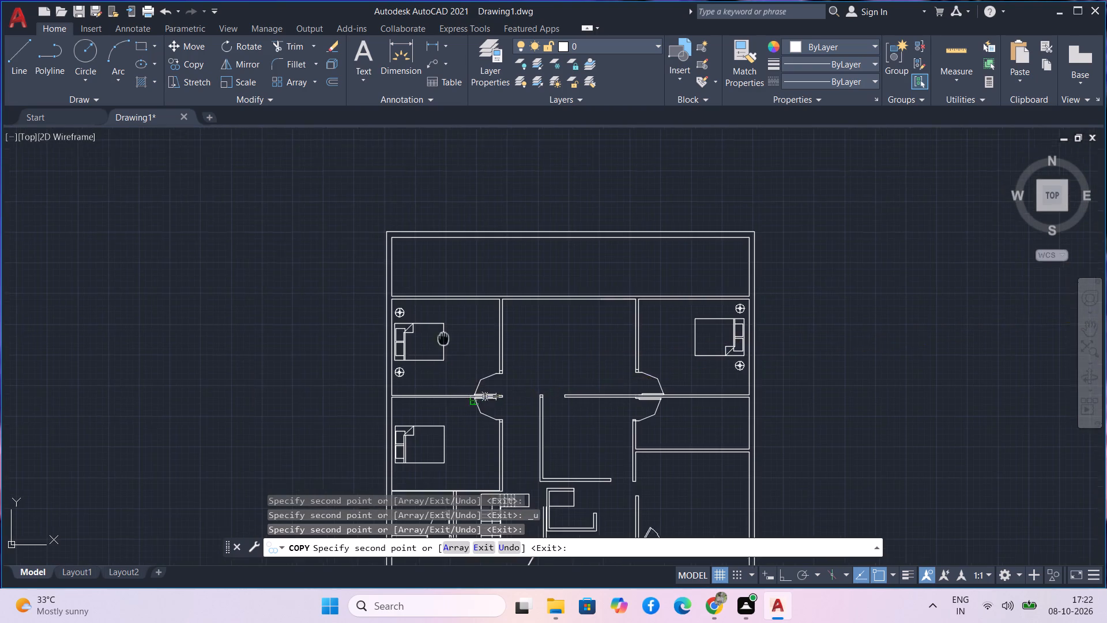
middle_drag(439, 321, 391, 205)
scroll(323, 225, up, 4)
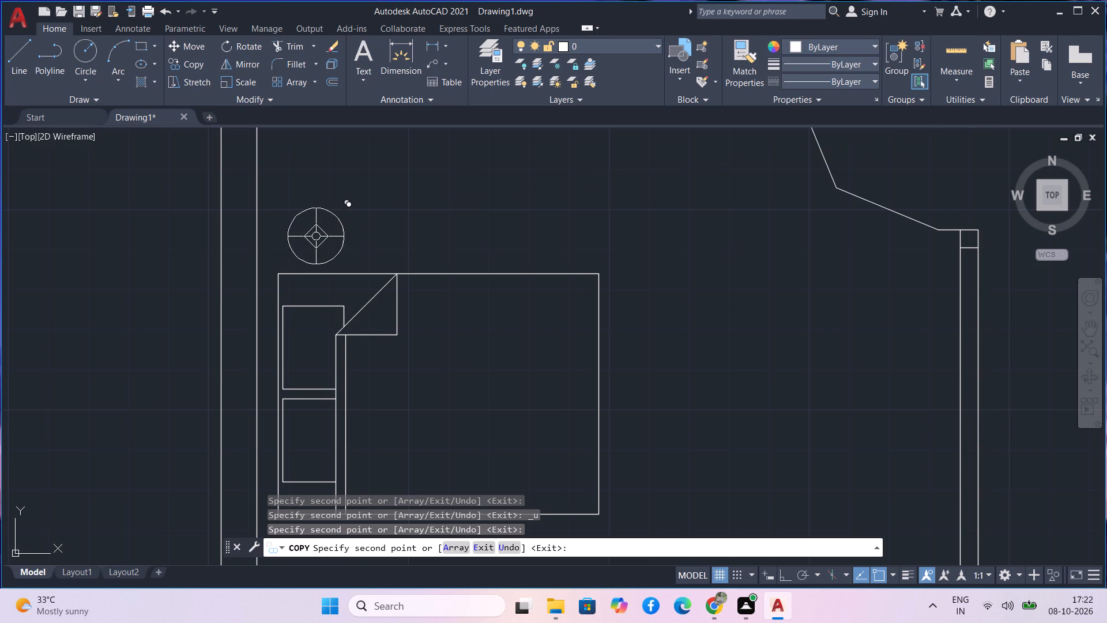
click(337, 185)
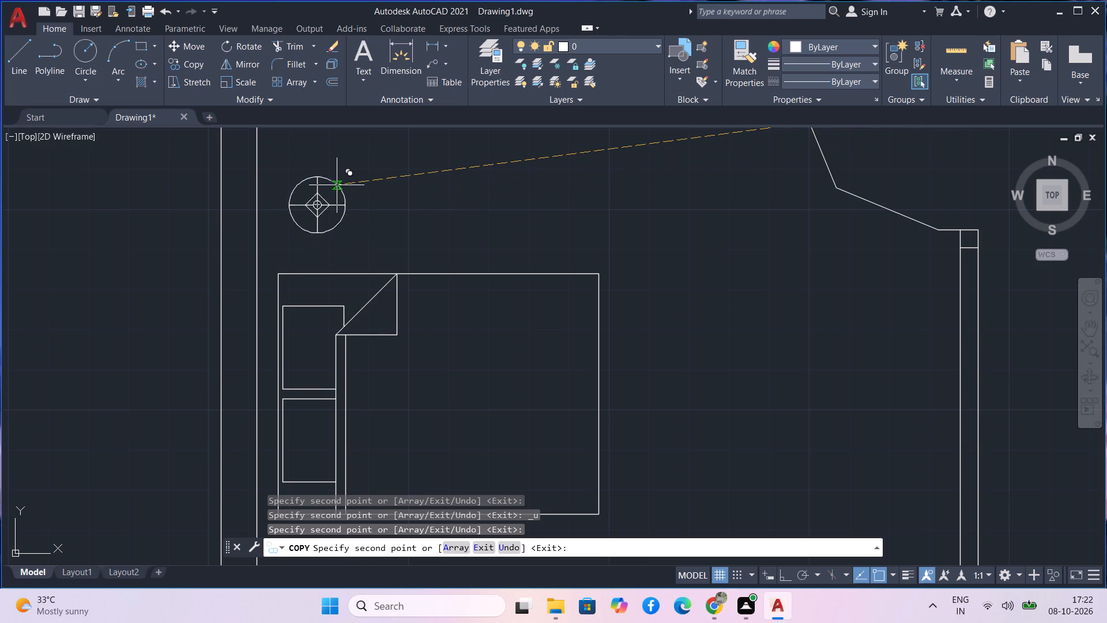
scroll(337, 185, down, 2)
middle_drag(358, 384, 356, 302)
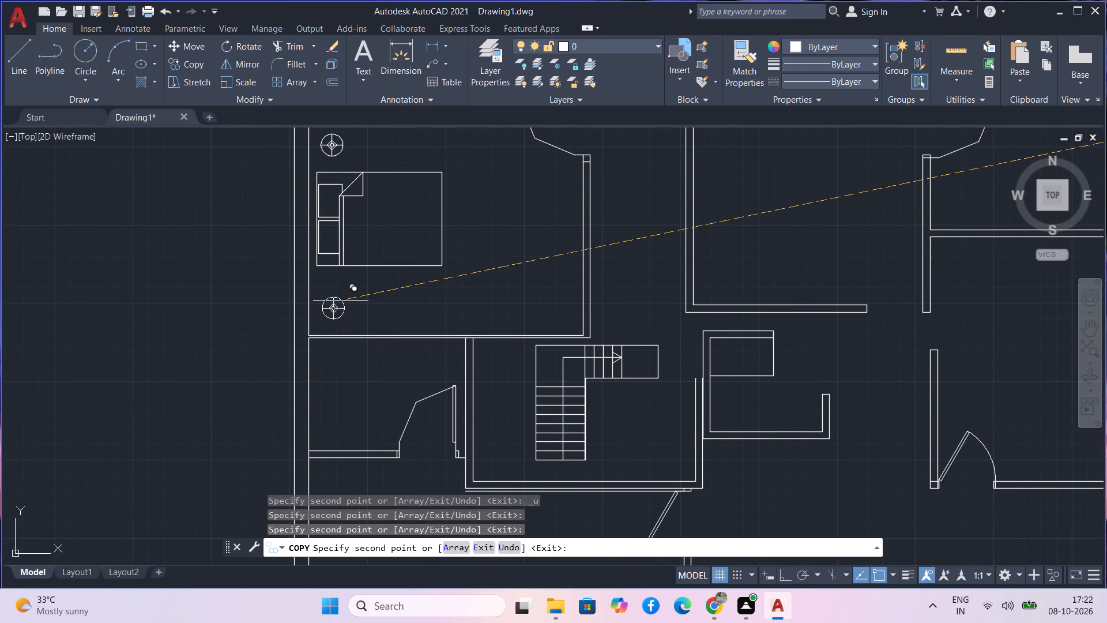
click(341, 301)
Place lamp copies above and below the bed's headboard in the left room below the staircase, and end the copying.
scroll(365, 408, down, 1)
middle_drag(367, 401, 368, 356)
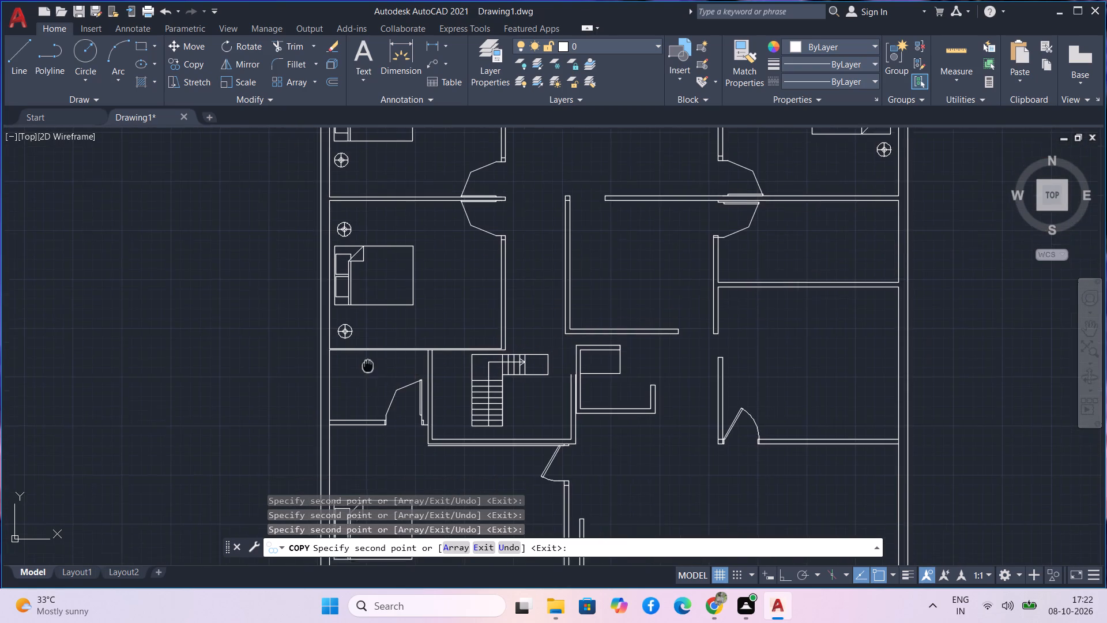
middle_drag(368, 356, 364, 246)
scroll(350, 326, up, 2)
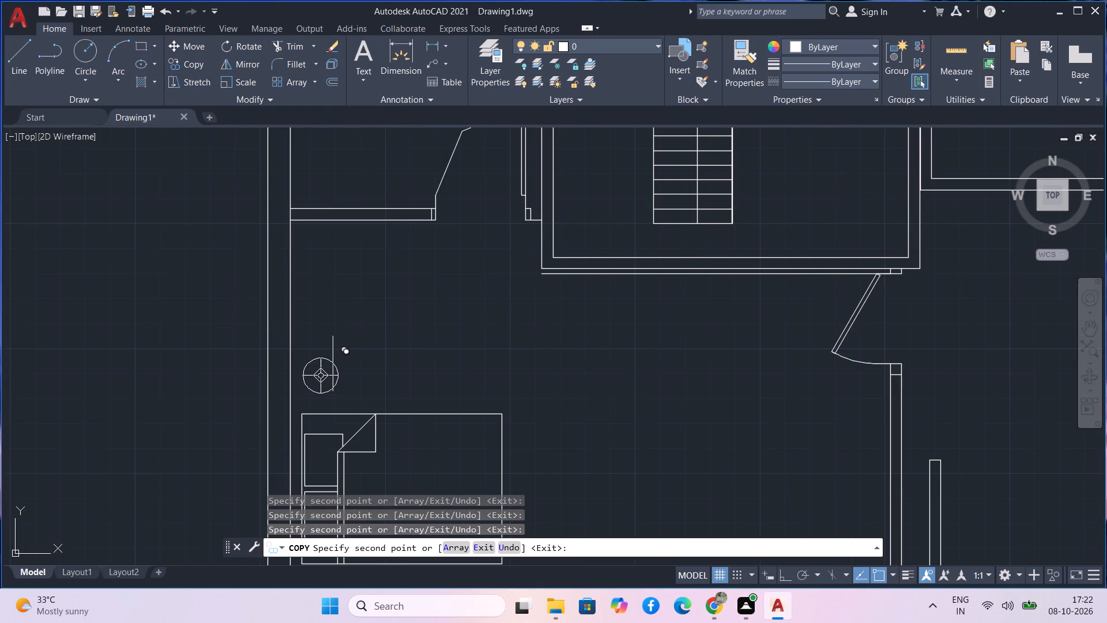
click(333, 363)
scroll(343, 433, down, 2)
middle_drag(349, 461, 356, 271)
scroll(344, 313, up, 2)
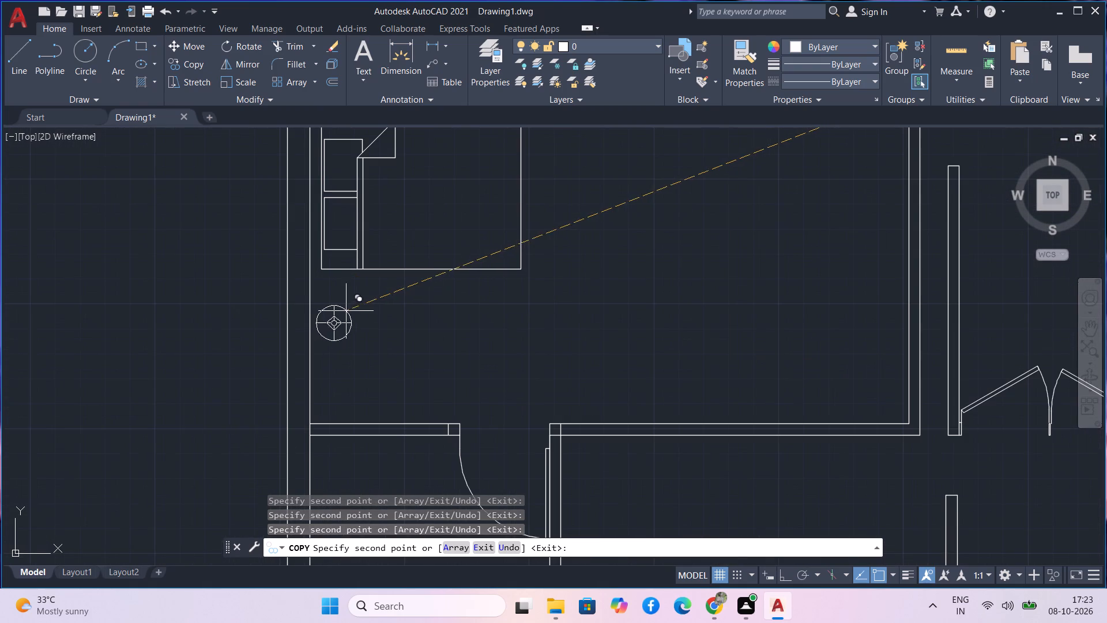
click(351, 303)
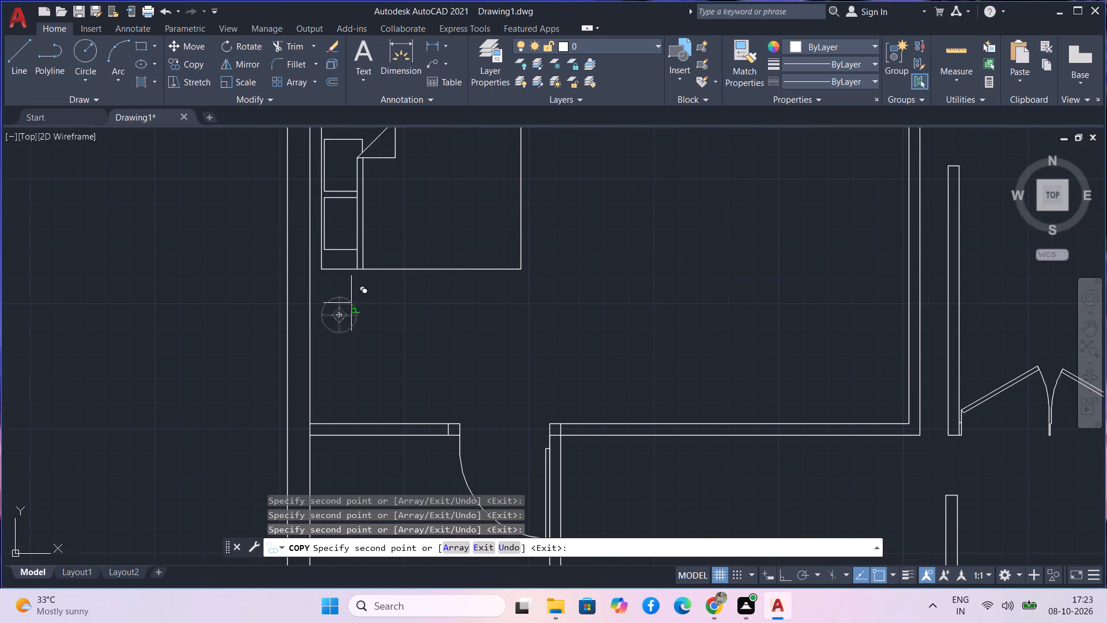
middle_drag(465, 229, 471, 284)
scroll(471, 284, down, 2)
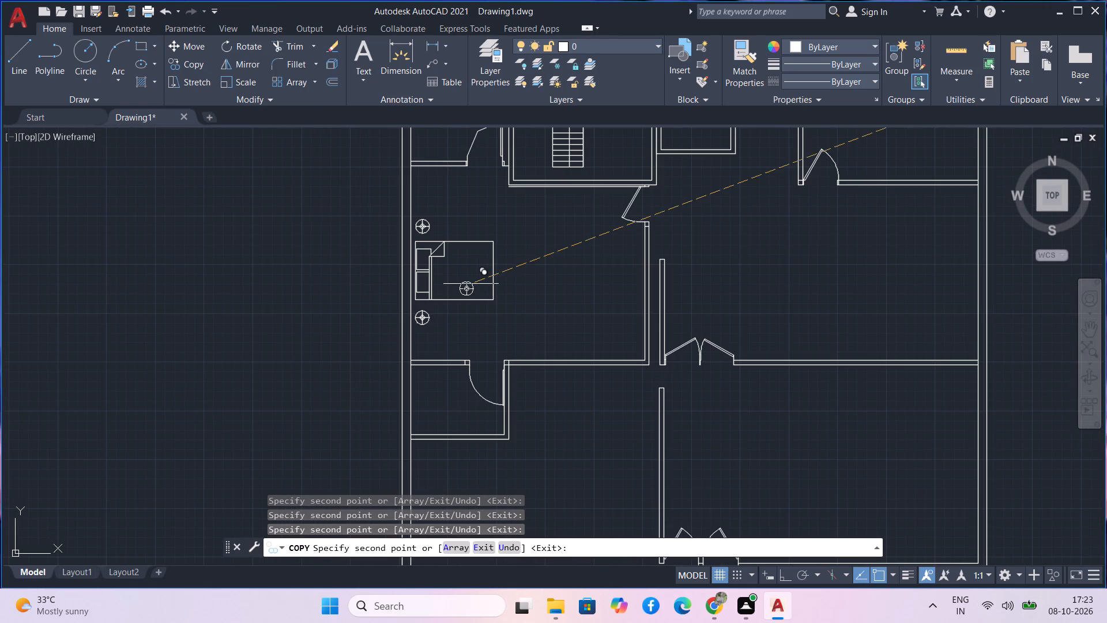
scroll(577, 270, down, 1)
middle_drag(577, 270, 387, 313)
scroll(498, 247, down, 1)
middle_drag(498, 247, 484, 306)
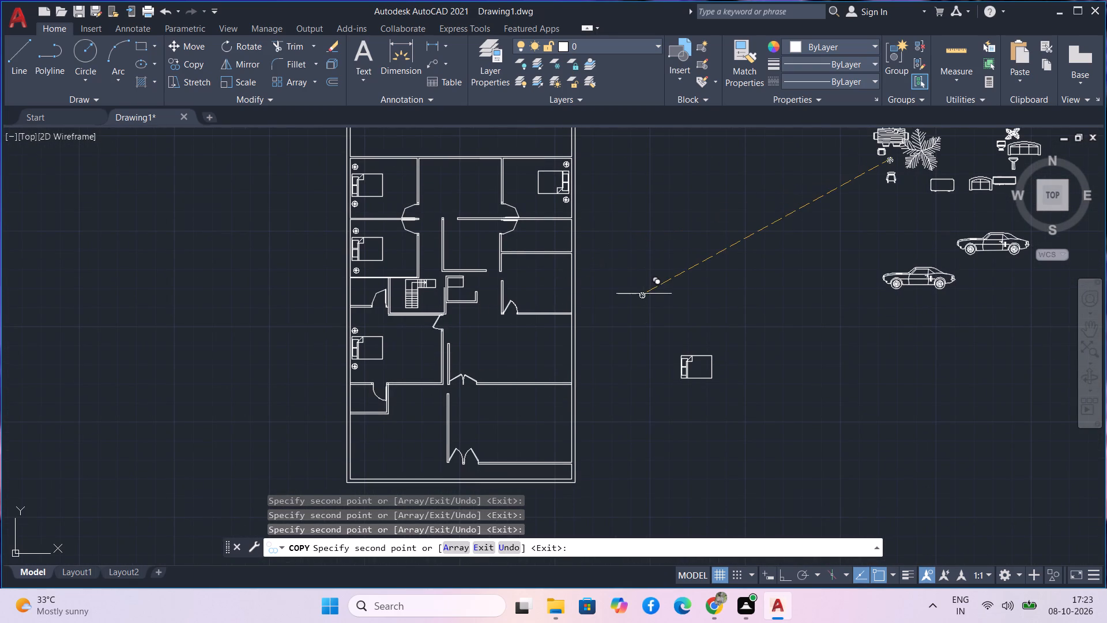
key(Escape)
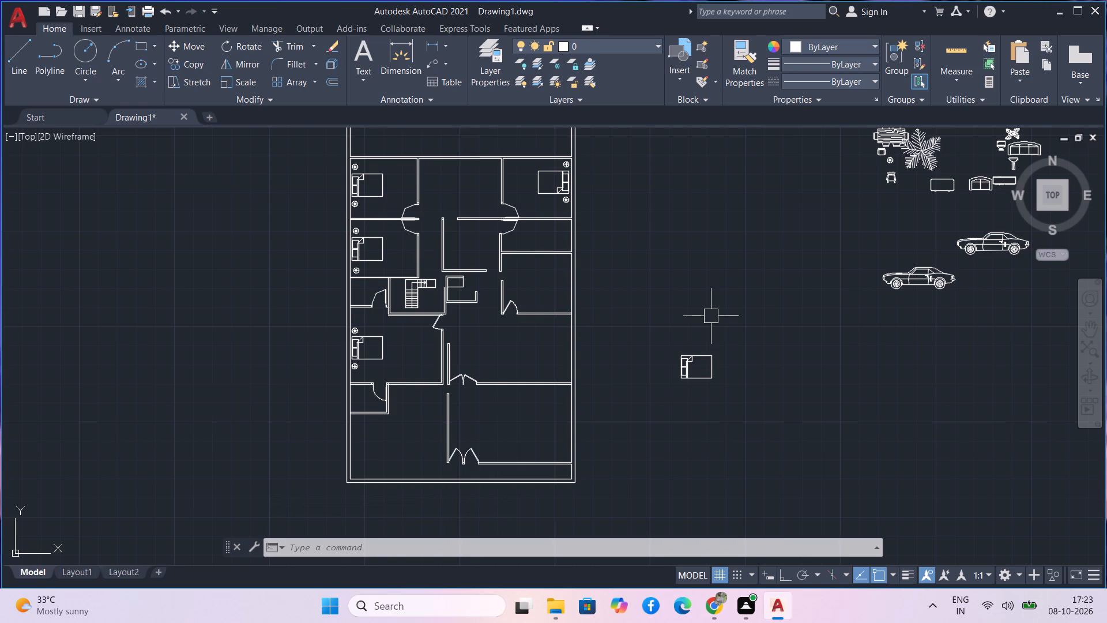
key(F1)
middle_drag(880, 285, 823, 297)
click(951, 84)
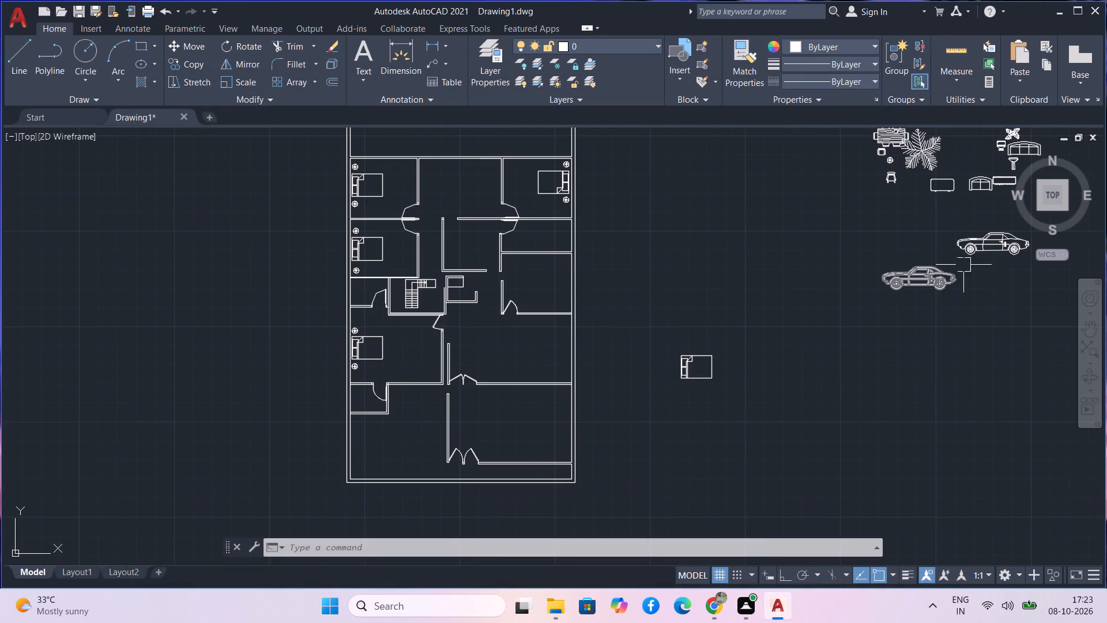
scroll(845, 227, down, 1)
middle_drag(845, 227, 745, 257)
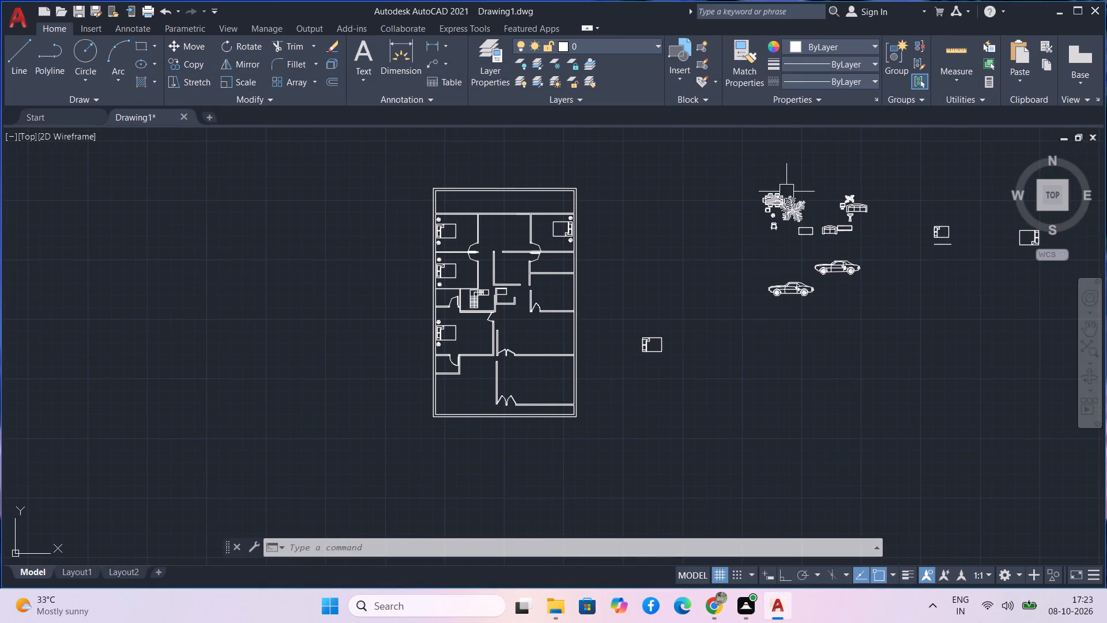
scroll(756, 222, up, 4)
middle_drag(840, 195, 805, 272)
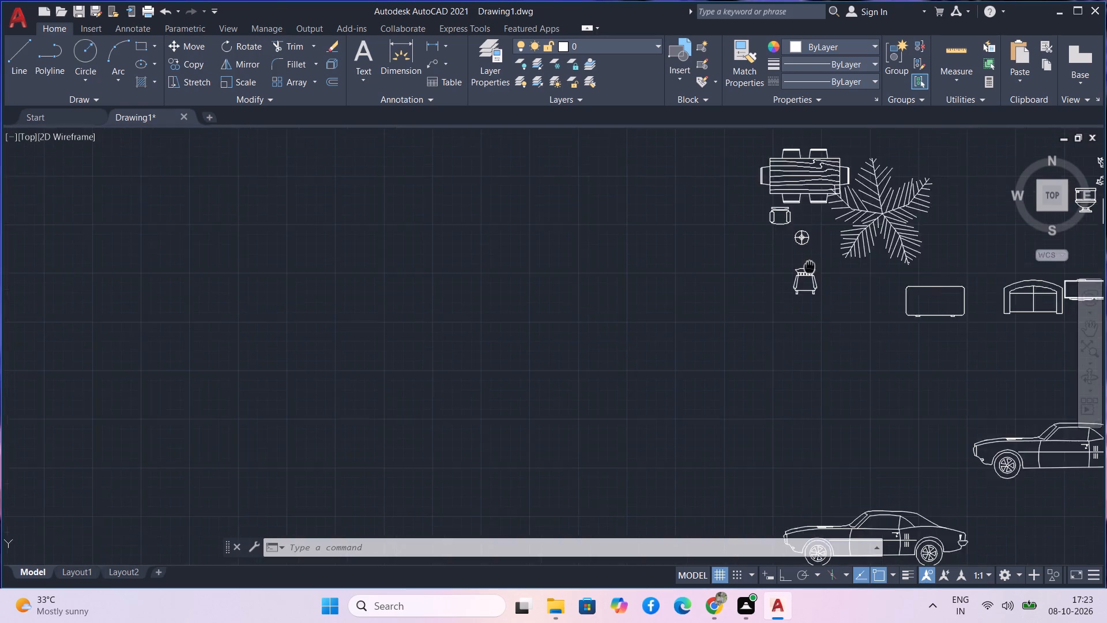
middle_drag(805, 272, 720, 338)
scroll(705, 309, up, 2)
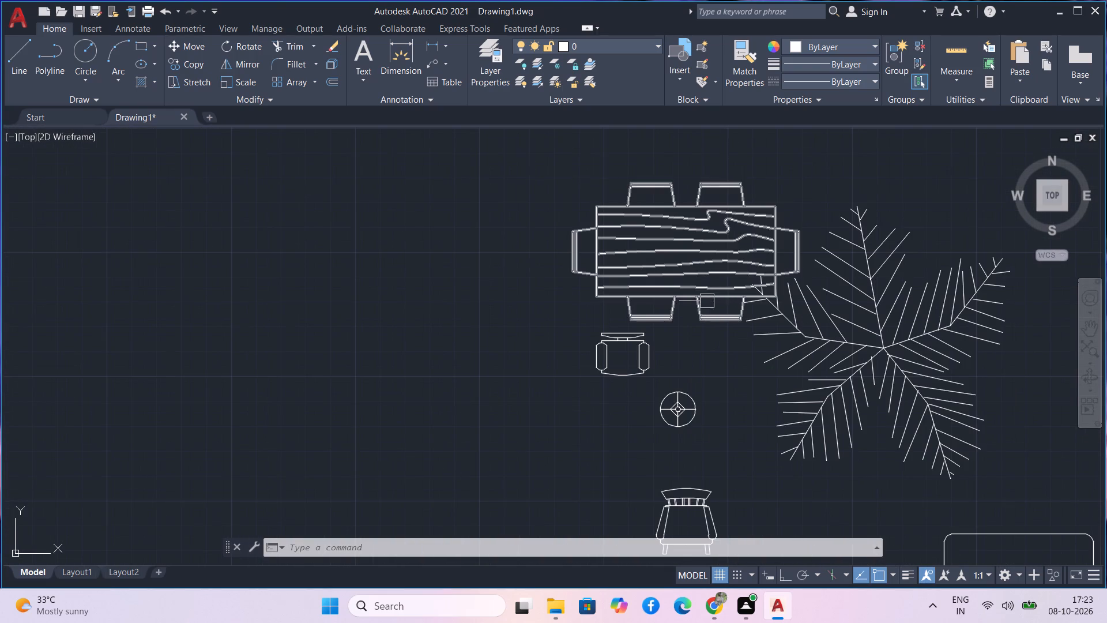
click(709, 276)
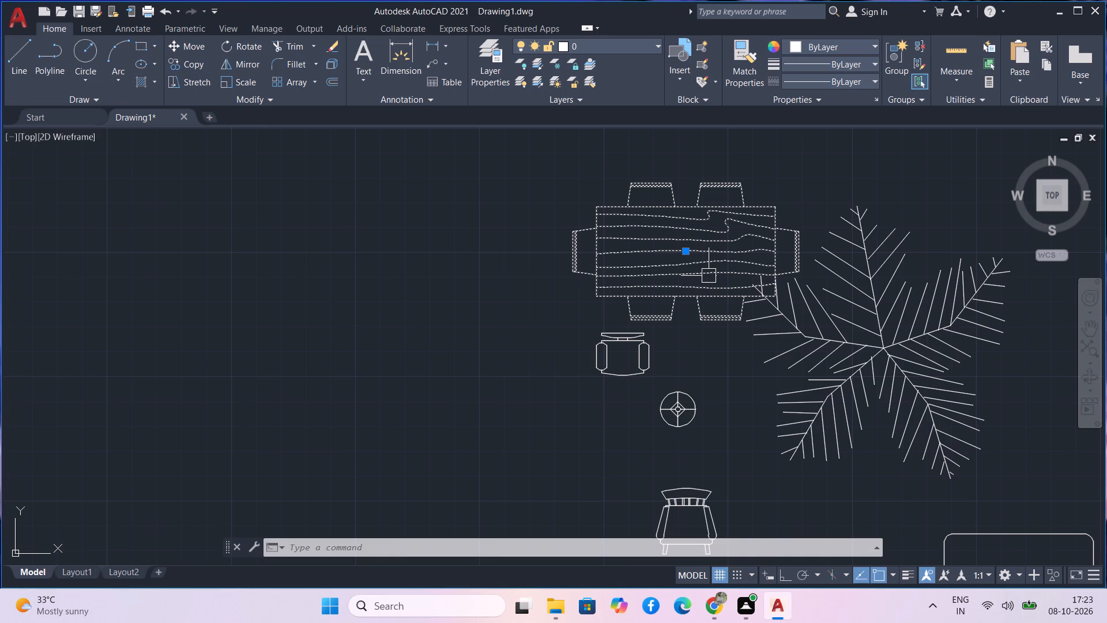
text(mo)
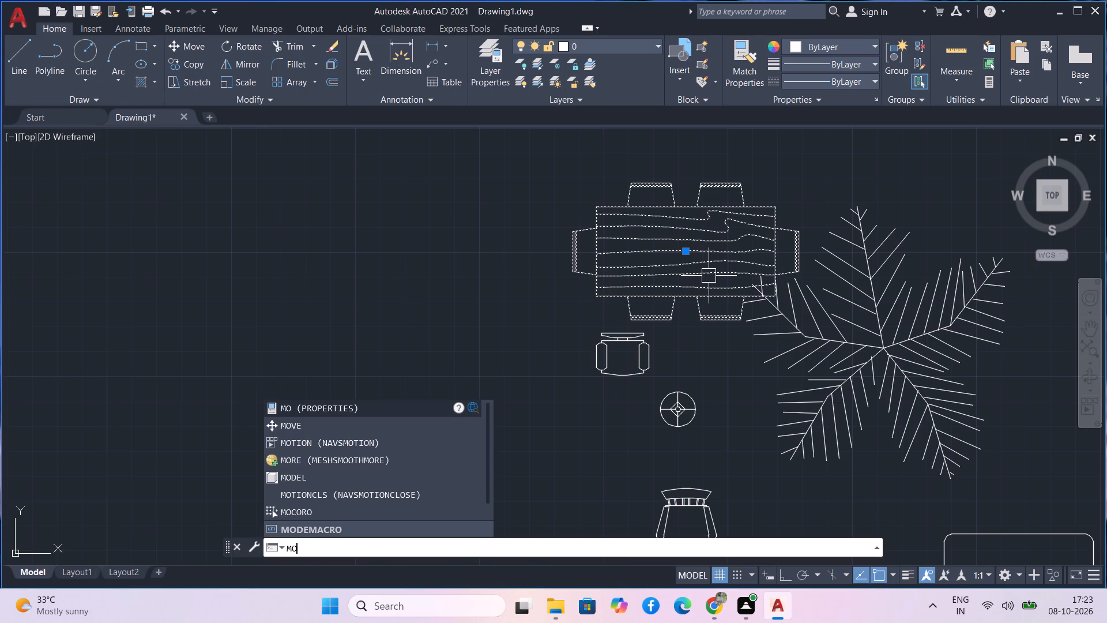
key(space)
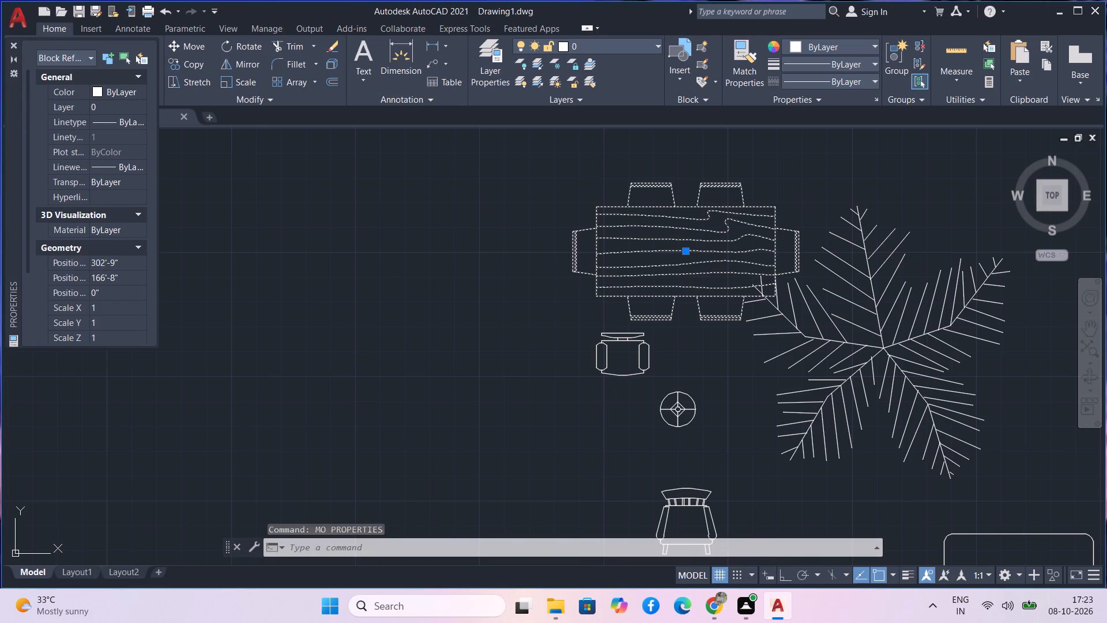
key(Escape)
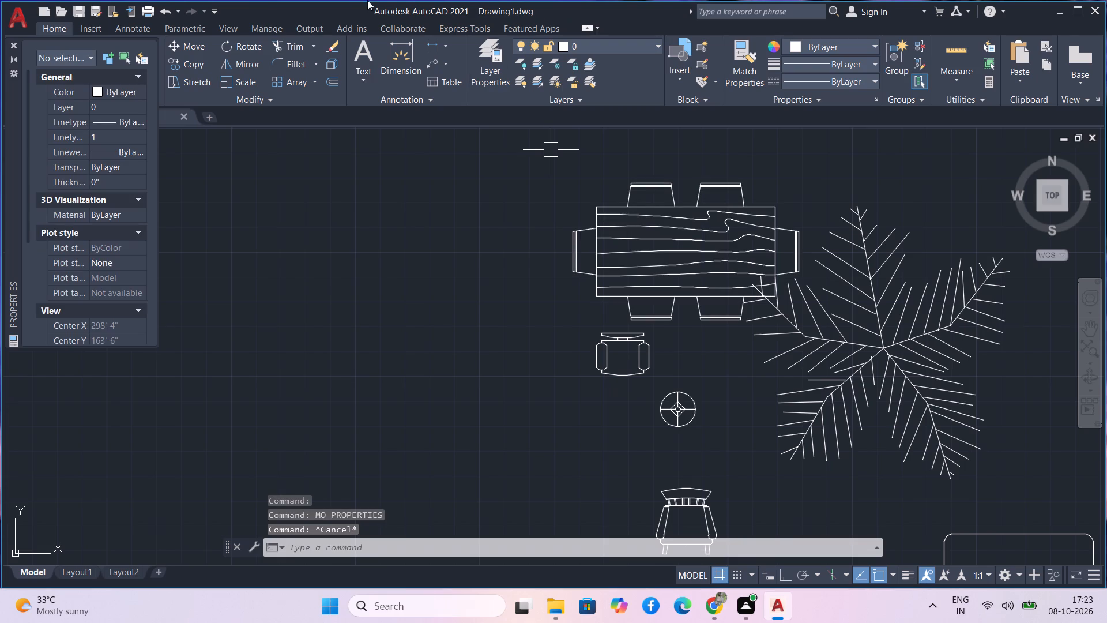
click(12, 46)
Move the six-seat dining table block into the empty space to the left of the other furniture blocks.
click(650, 236)
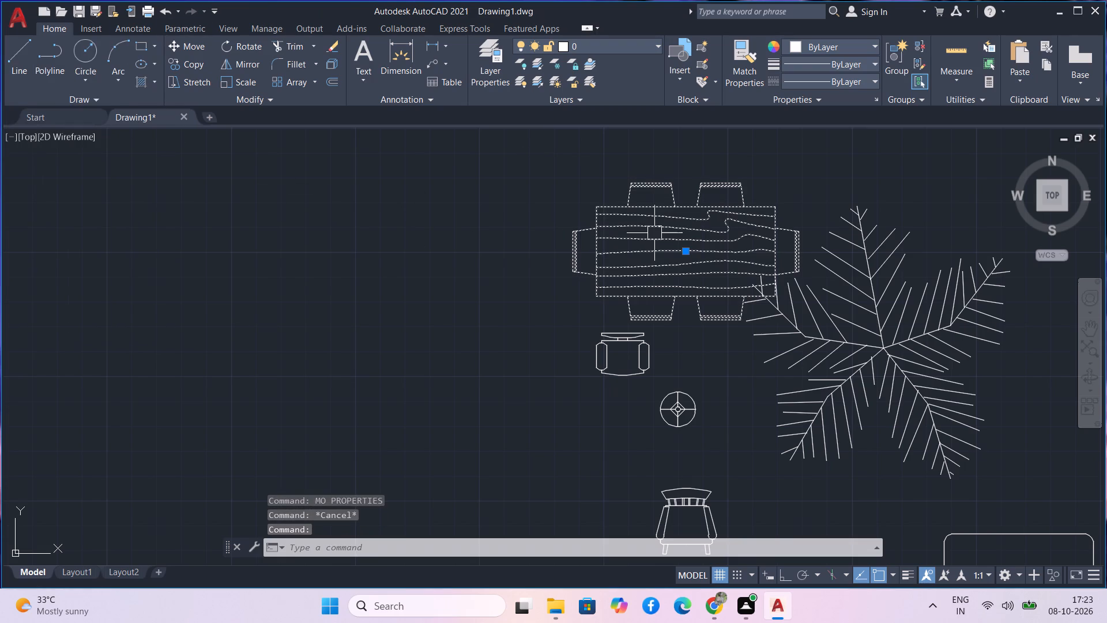
text(m)
key(space)
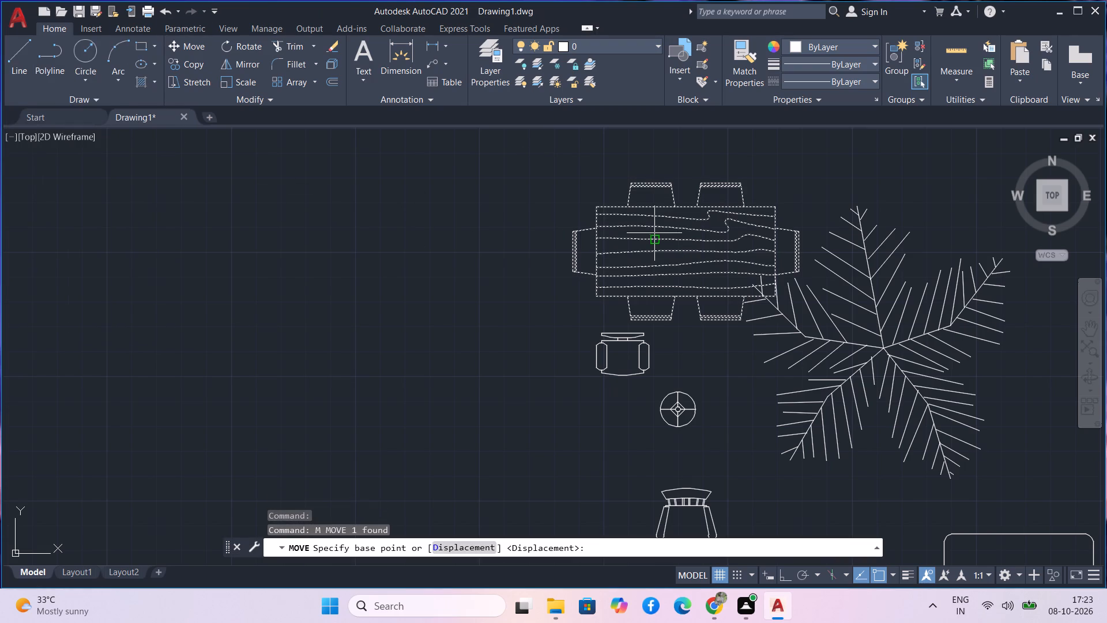
click(695, 247)
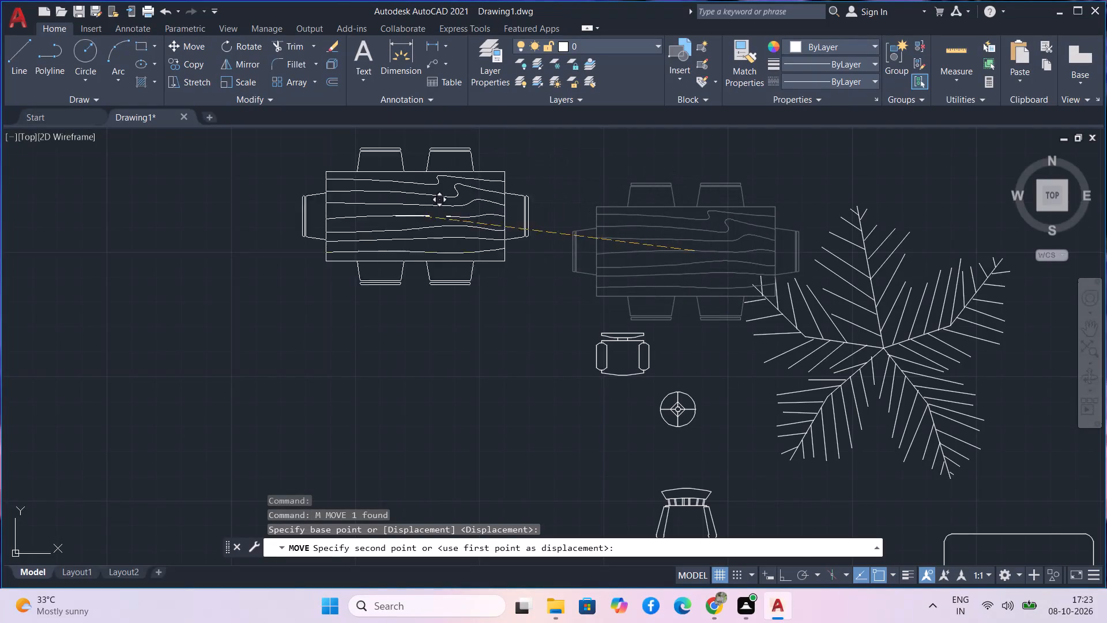
click(281, 264)
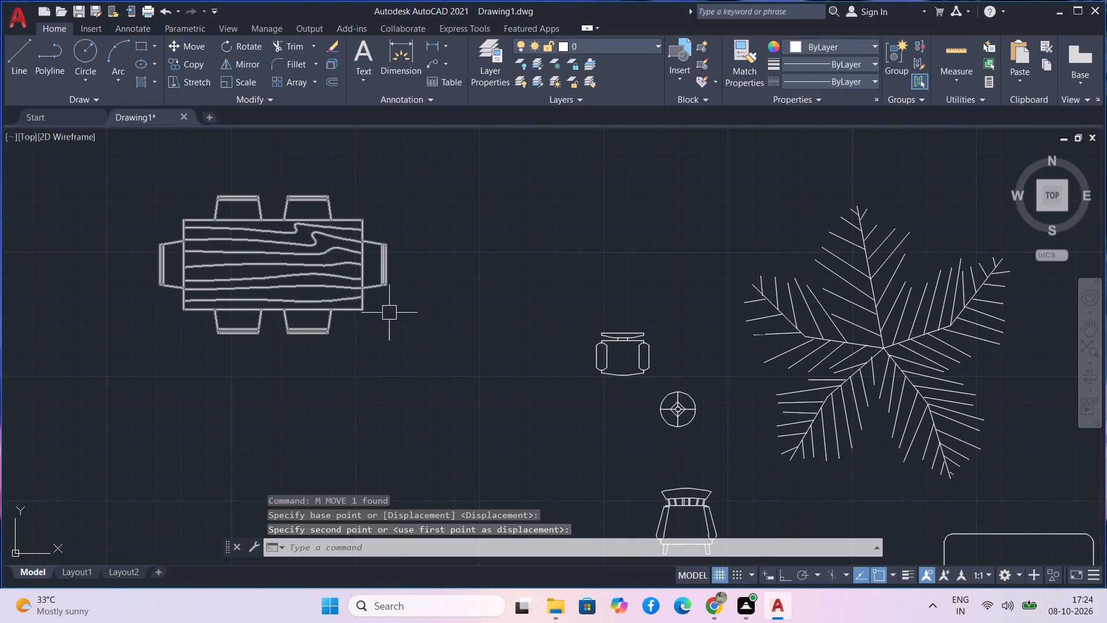
key(Escape)
Rotate the dining table block to a vertical orientation, using Ortho to set the angle to 270°.
middle_drag(408, 265, 458, 297)
scroll(460, 295, down, 1)
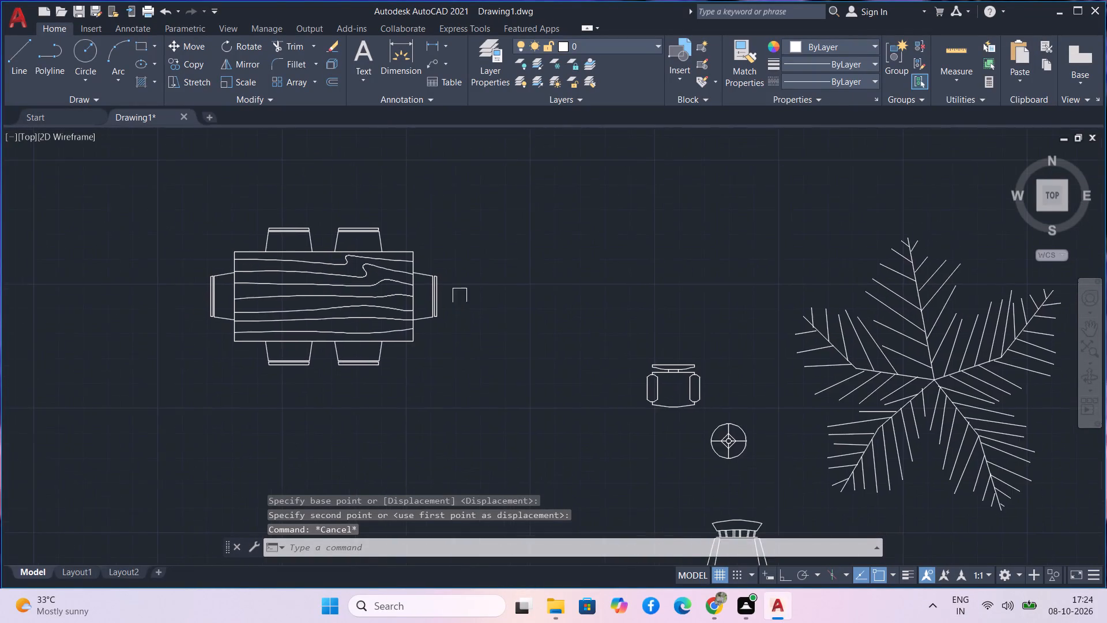
scroll(460, 295, down, 2)
drag(460, 336, 436, 290)
click(322, 190)
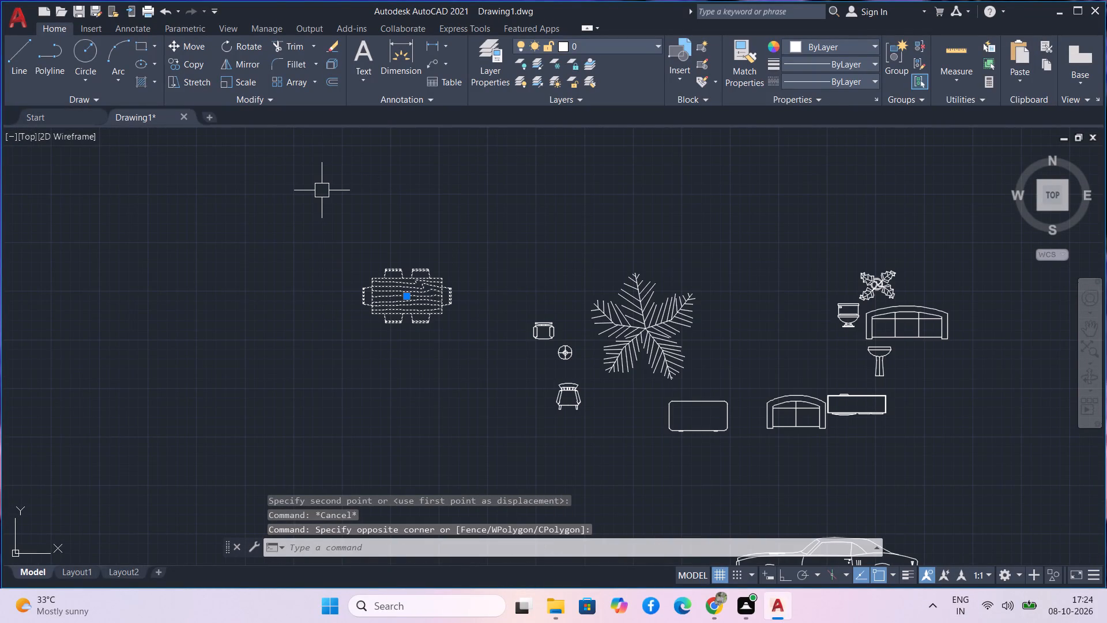
text(ro)
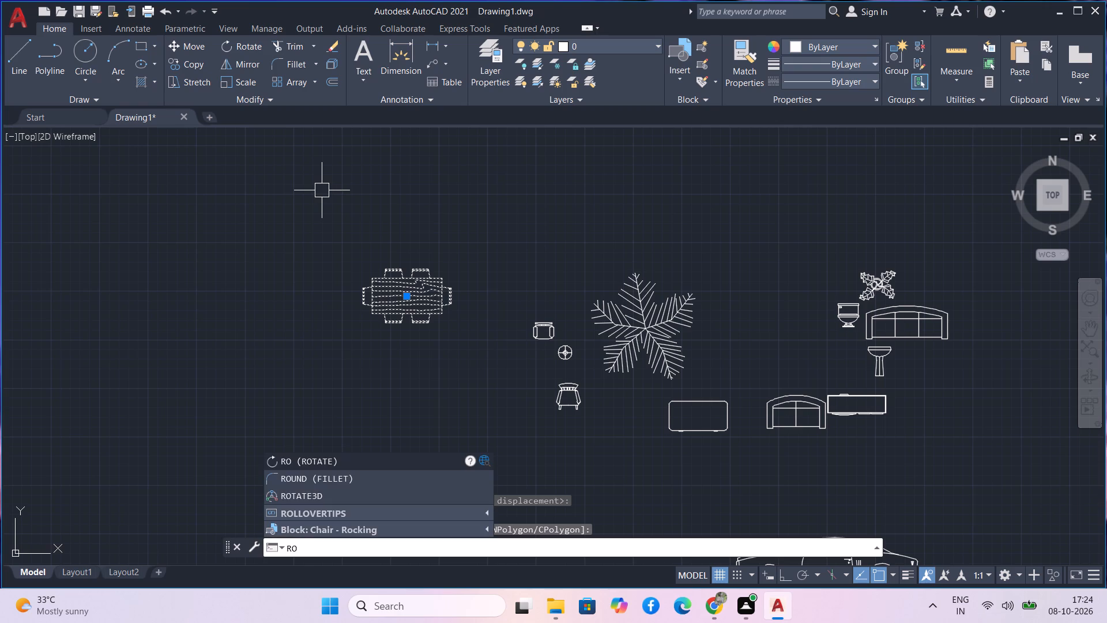
key(space)
scroll(356, 166, down, 2)
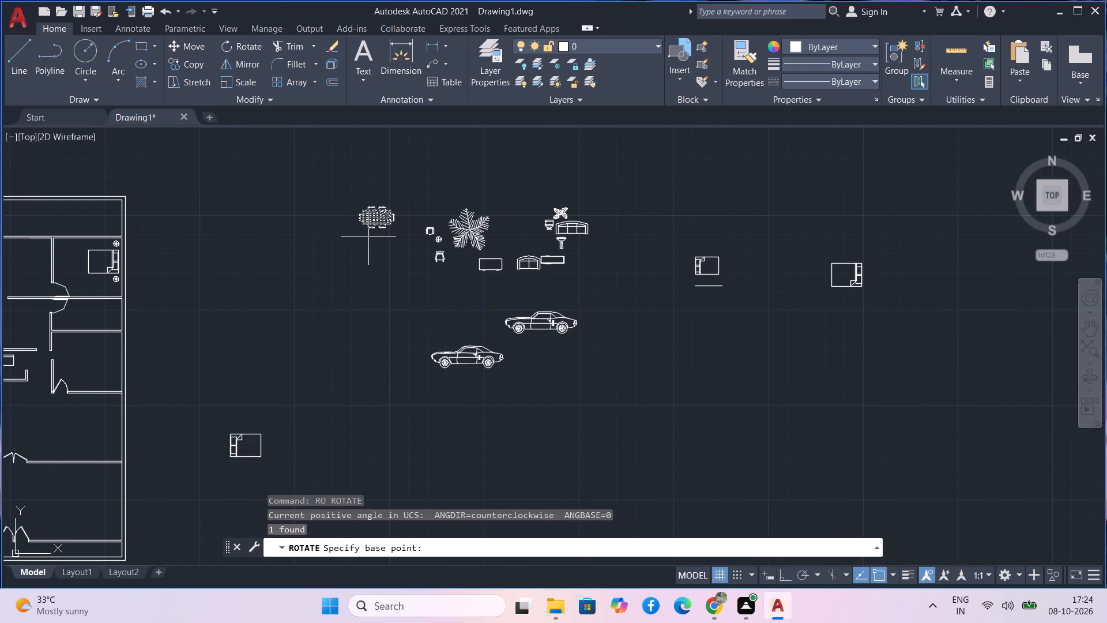
middle_drag(354, 256, 449, 326)
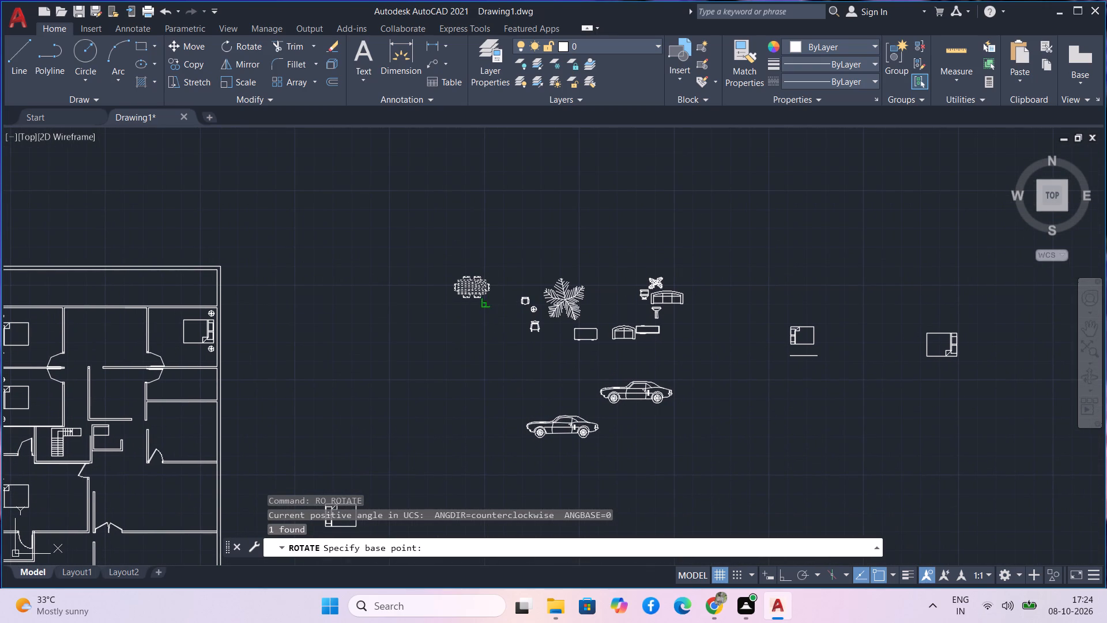
scroll(492, 301, up, 1)
click(486, 275)
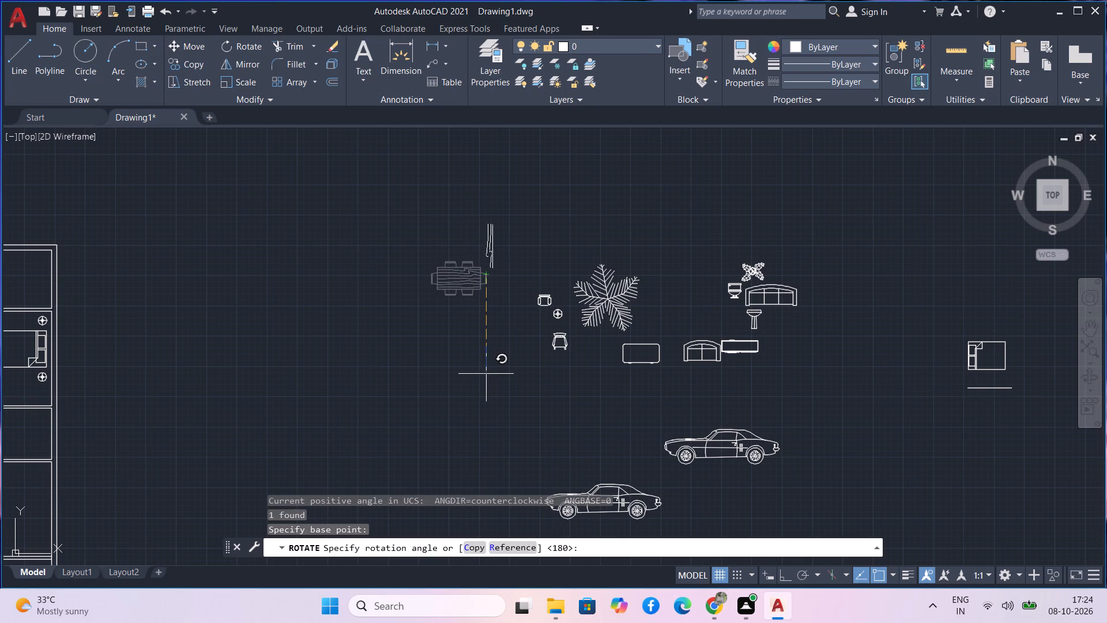
key(F8)
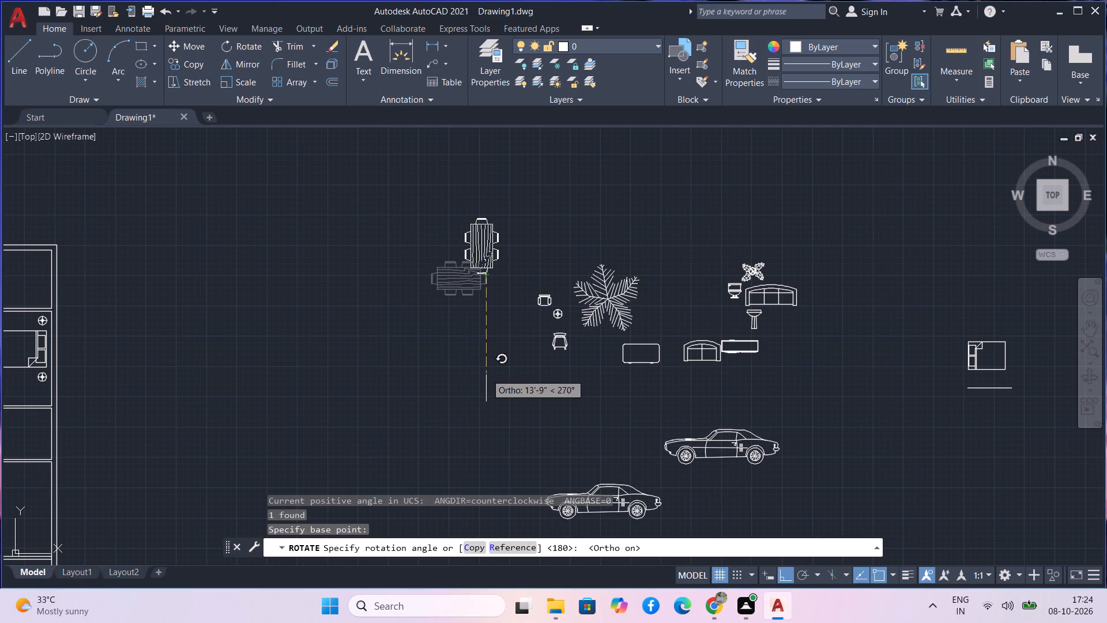
click(486, 374)
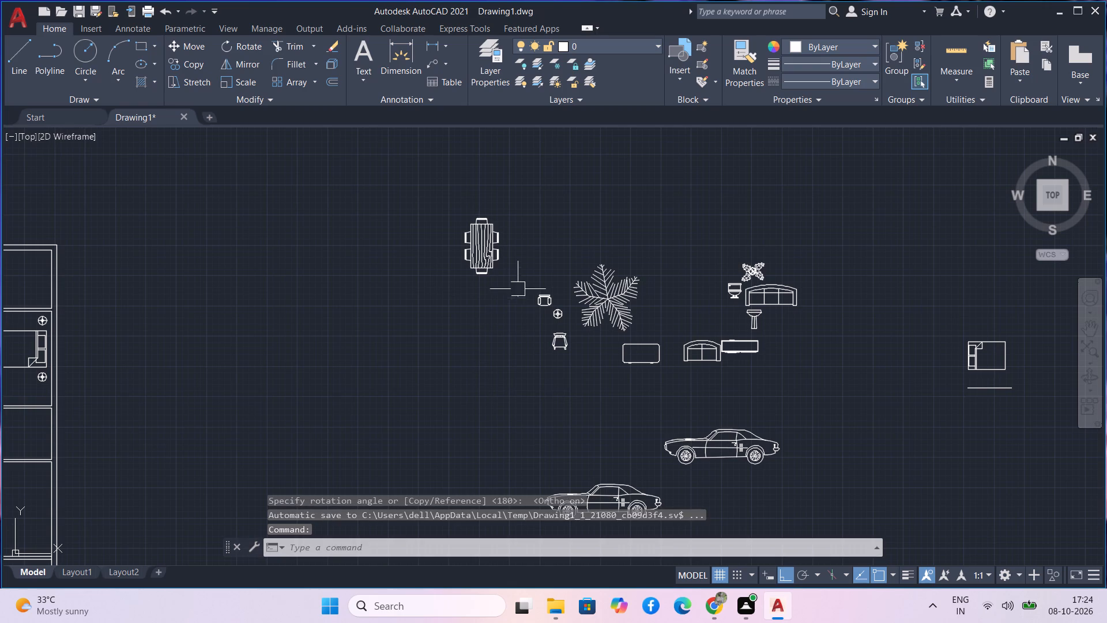
Move the vertical dining table, with Ortho off, into the floor plan's upper-middle room between the two bedrooms.
drag(519, 285, 504, 277)
click(455, 228)
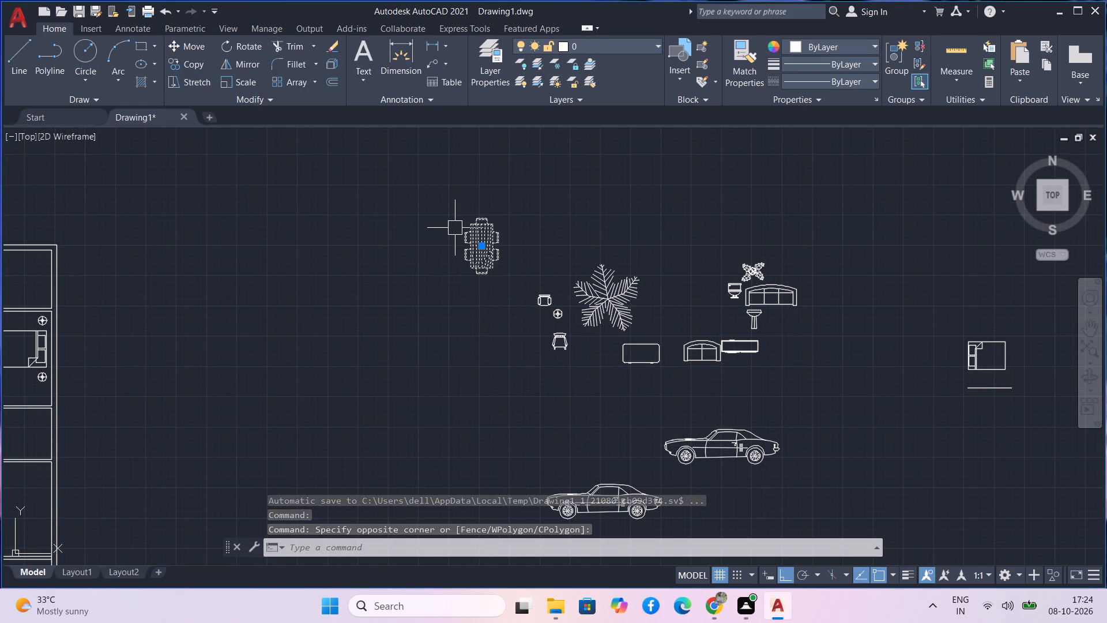
text(m)
key(space)
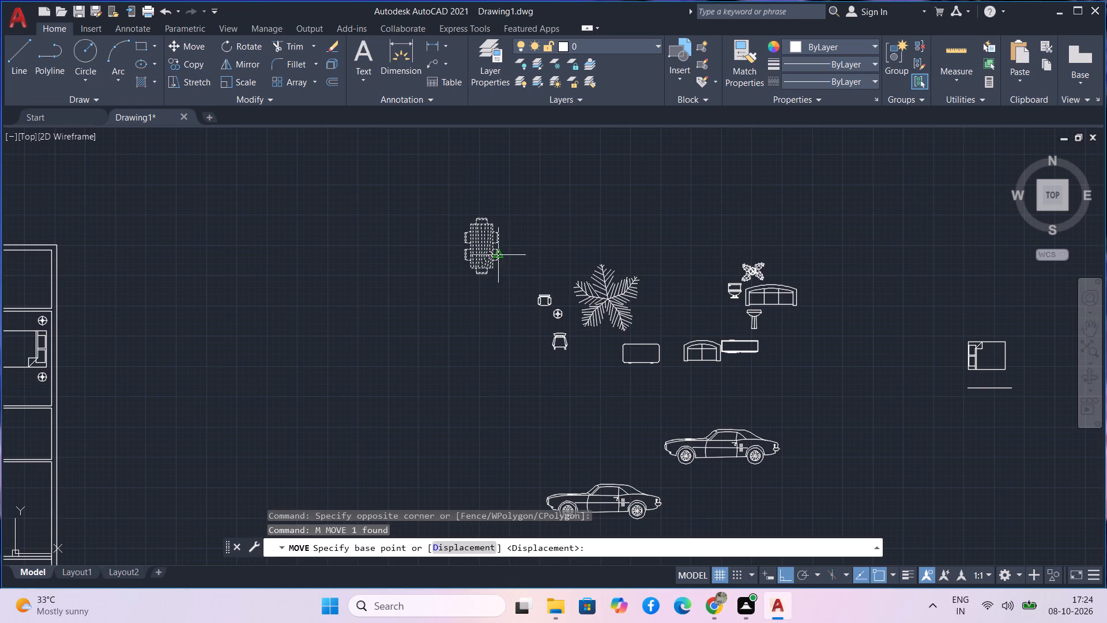
scroll(480, 272, up, 4)
click(482, 287)
scroll(332, 352, down, 3)
middle_drag(286, 386, 287, 388)
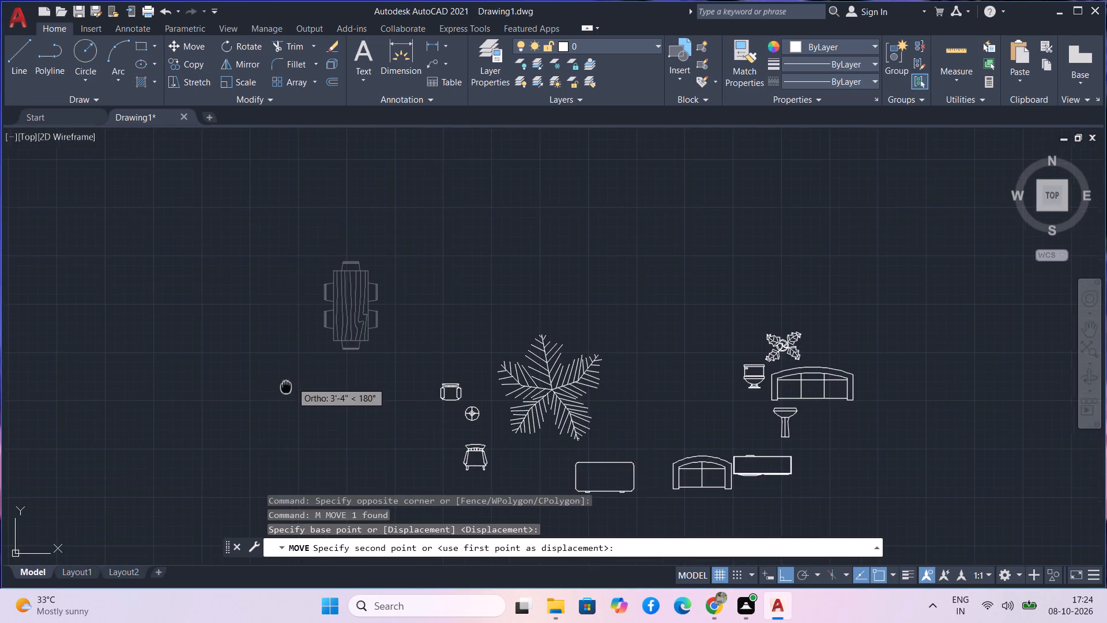
middle_drag(287, 388, 457, 320)
key(F8)
scroll(453, 322, down, 1)
middle_drag(309, 366, 632, 289)
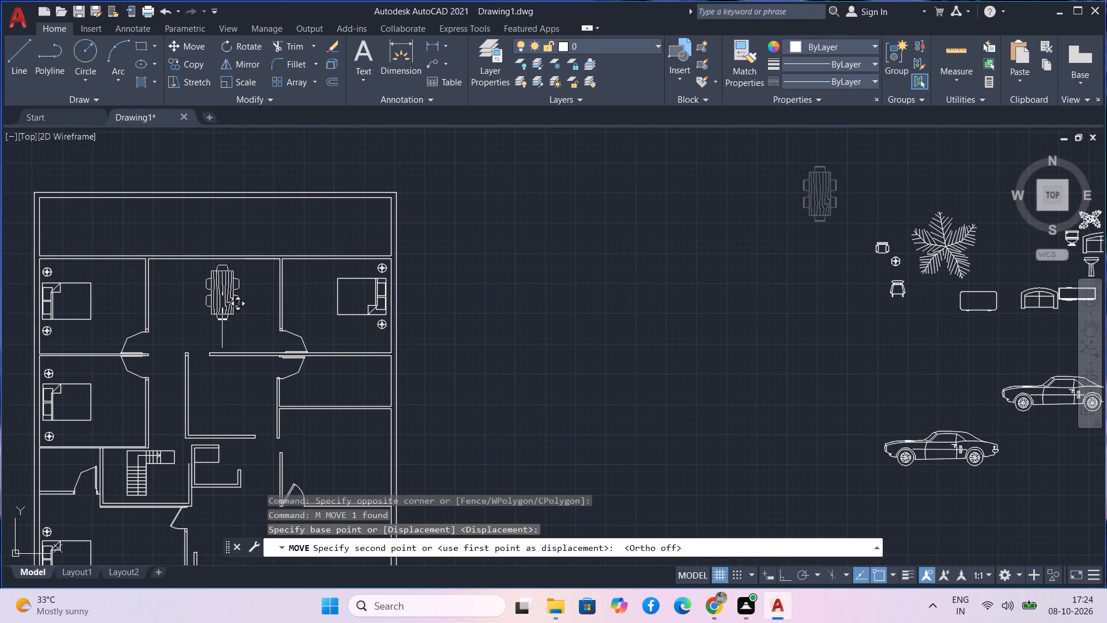
middle_drag(222, 320, 235, 301)
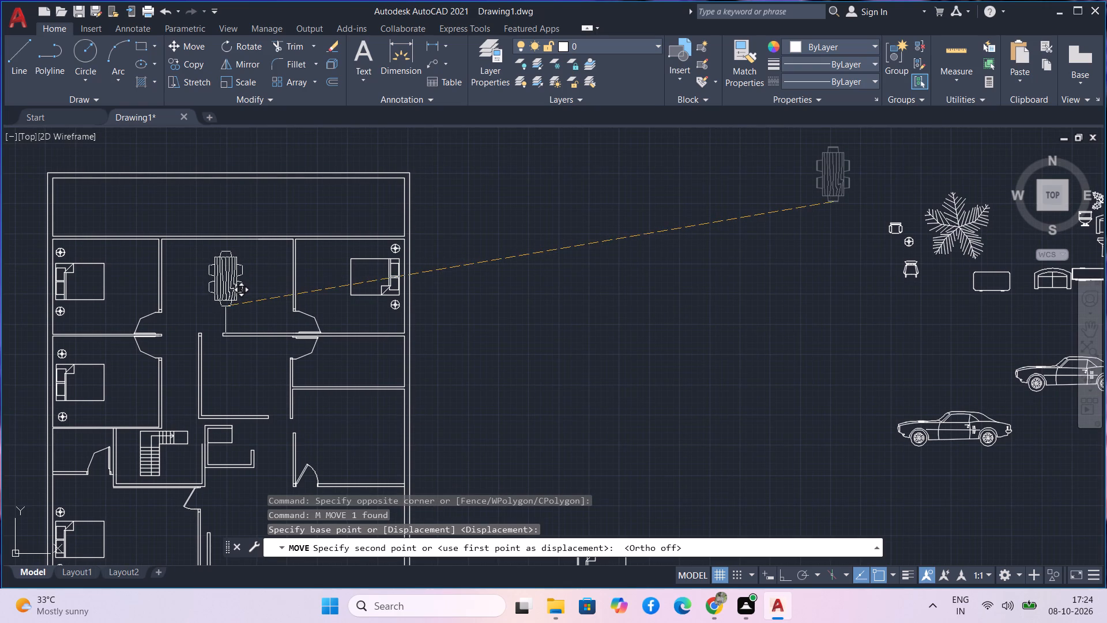
scroll(225, 306, up, 2)
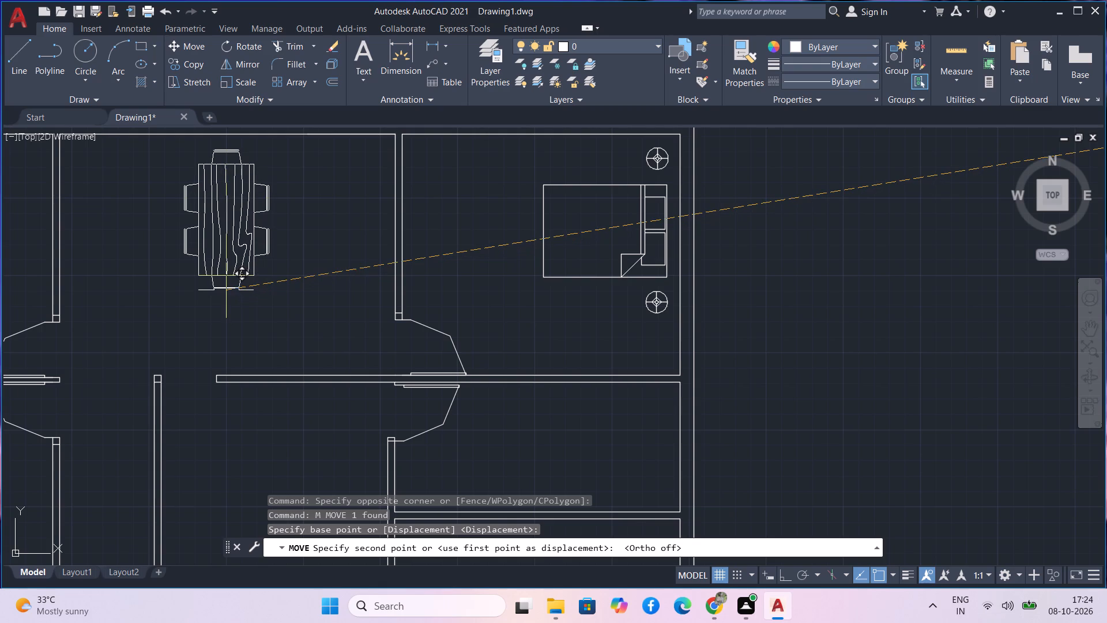
click(226, 290)
Copy the three-seat sofa block into the empty space to the left of the furniture blocks.
scroll(480, 314, down, 3)
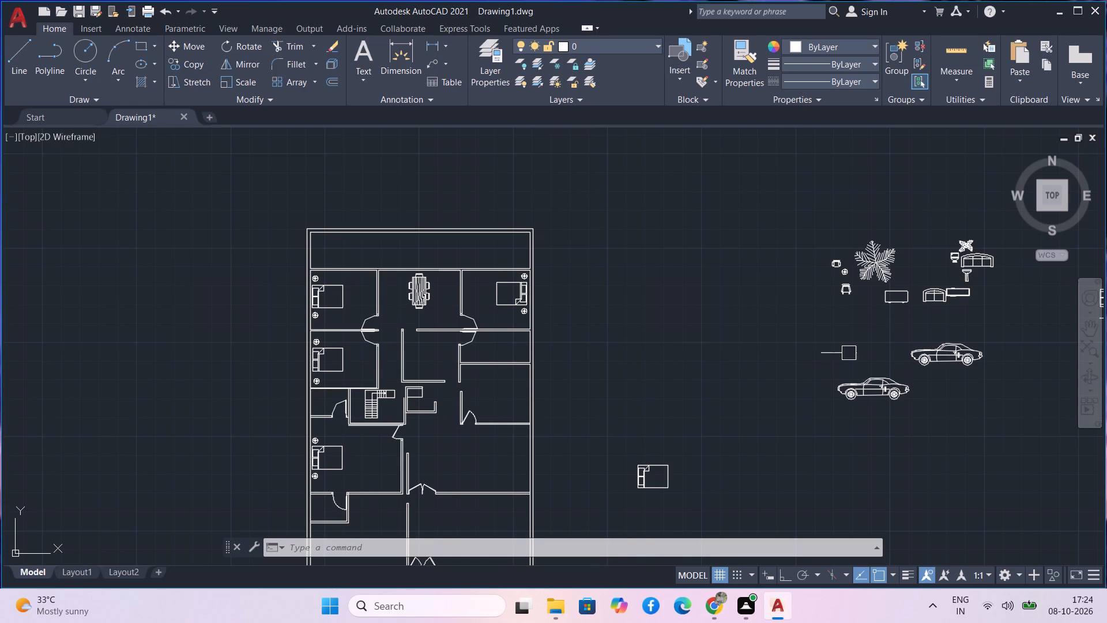
middle_drag(941, 322, 814, 339)
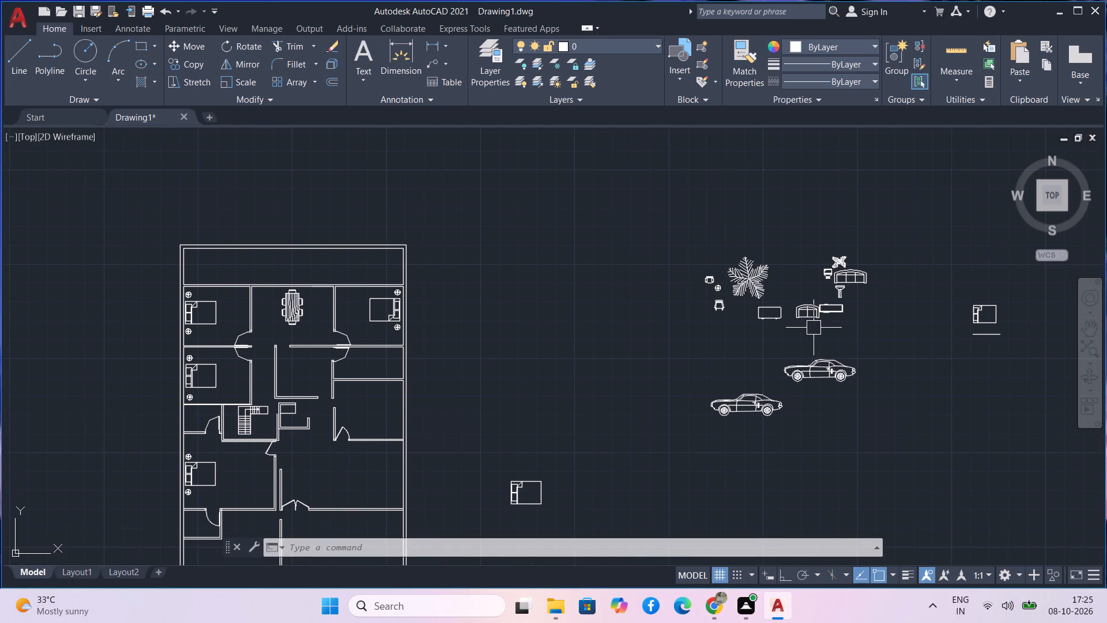
scroll(814, 328, up, 2)
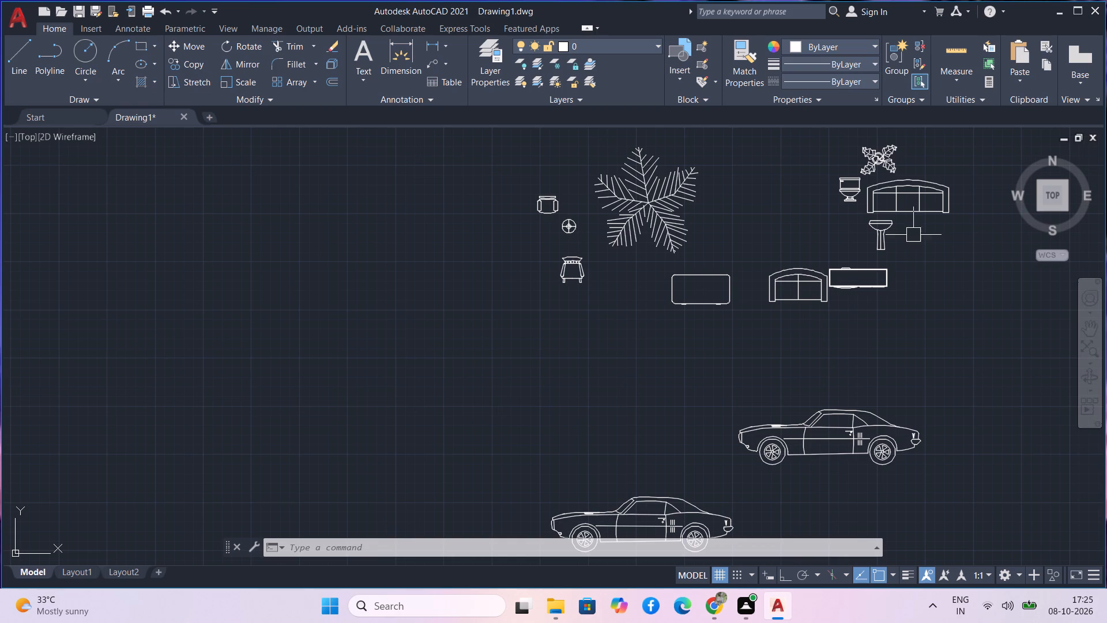
drag(953, 244, 946, 230)
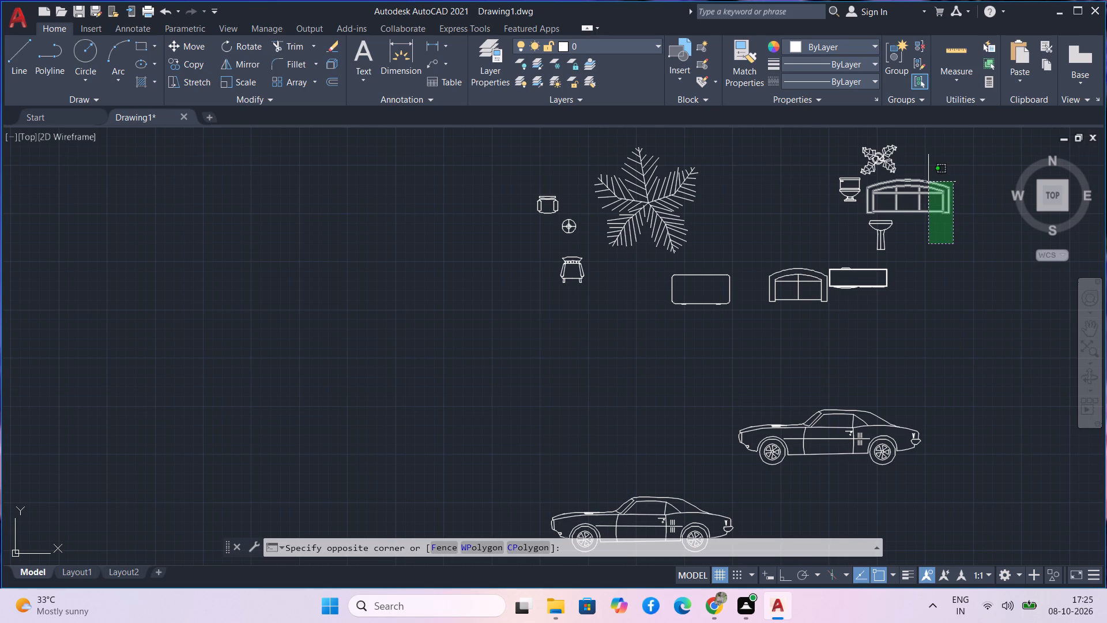
click(928, 182)
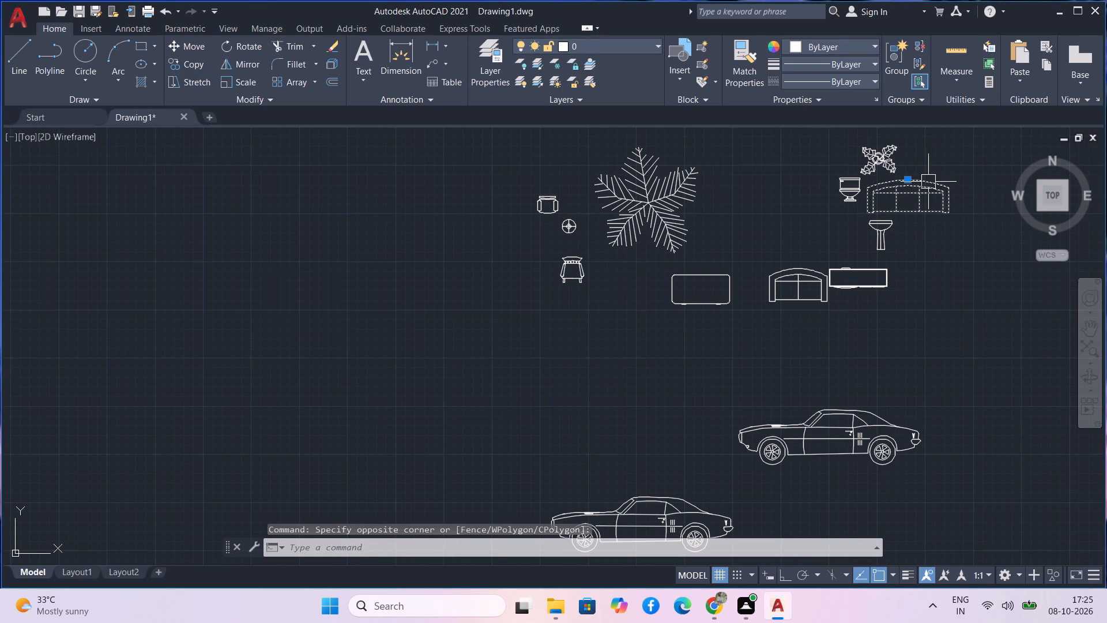
text(co)
key(space)
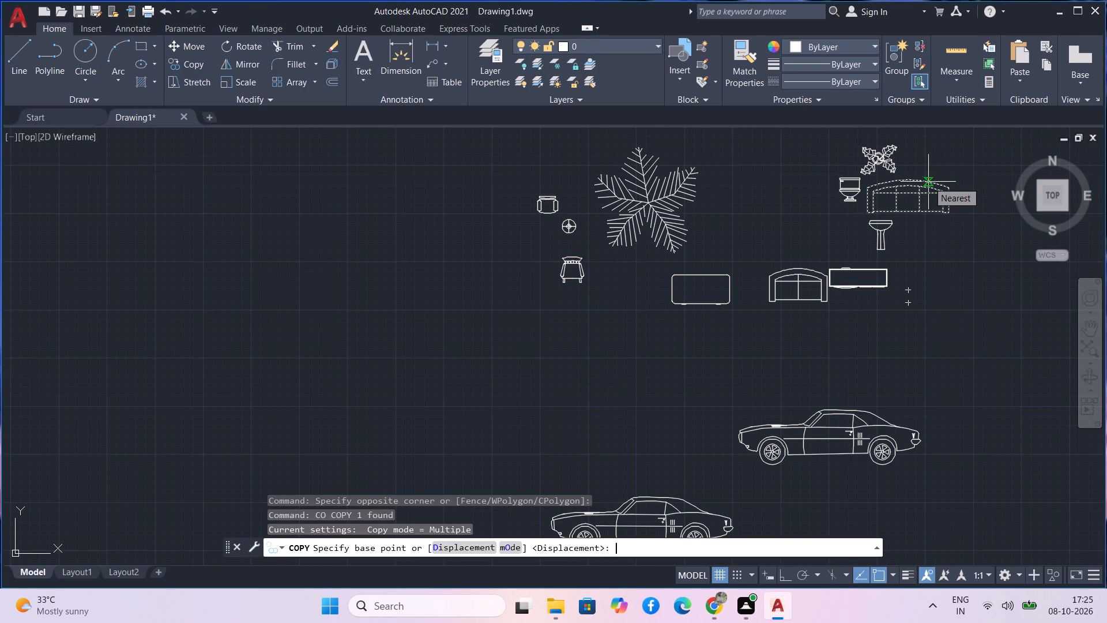
click(928, 182)
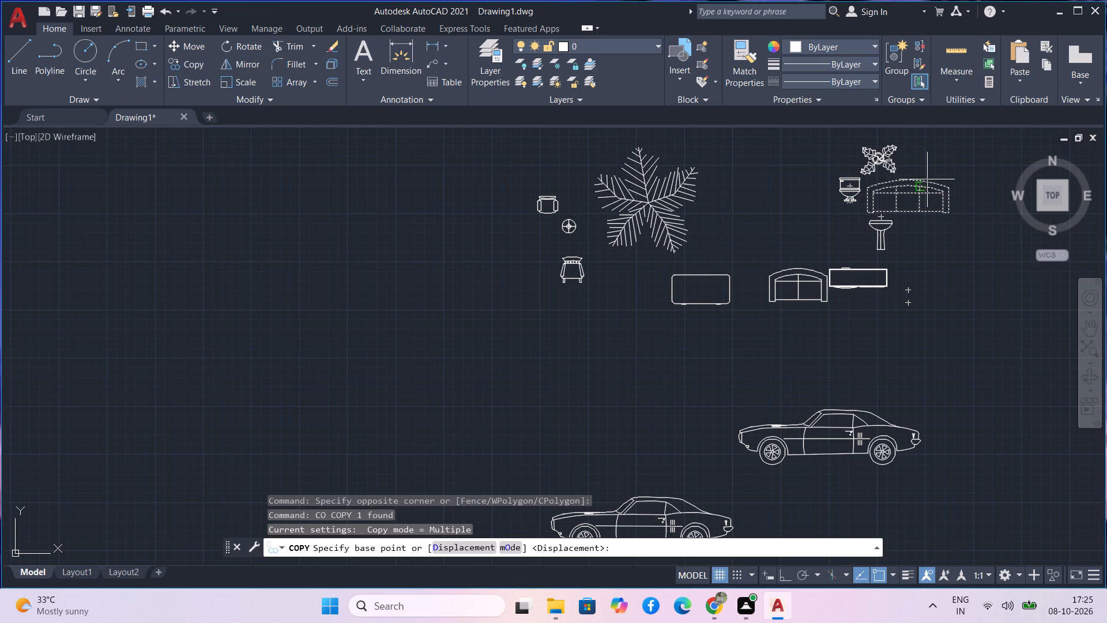
click(928, 190)
click(250, 315)
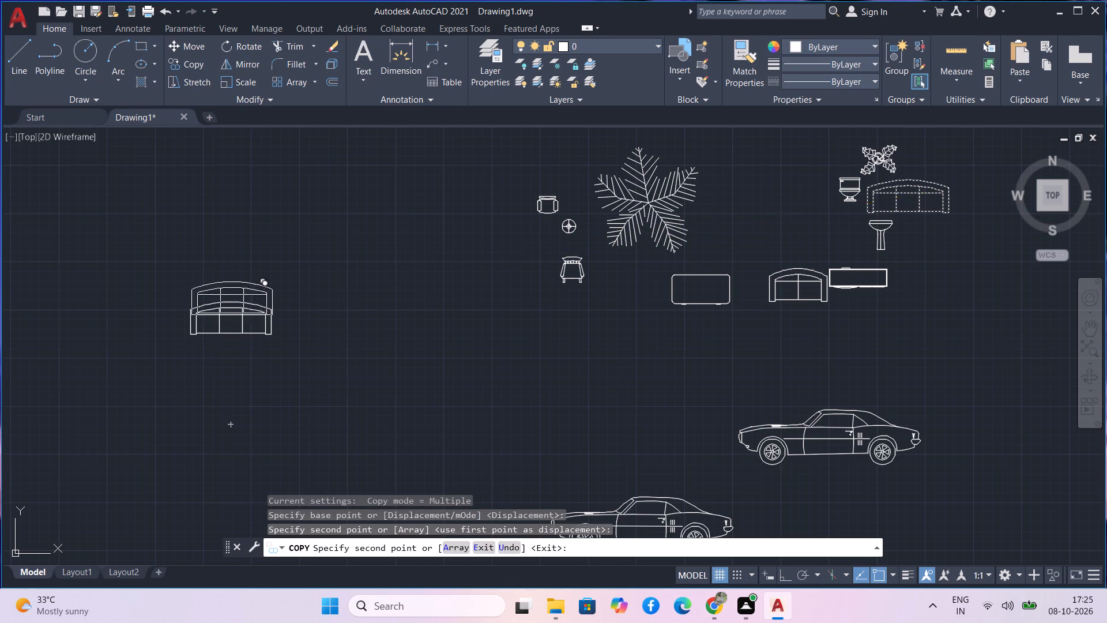
key(Escape)
Rotate the copied three-seat sofa to a vertical orientation about its lower corner, using Ortho to set the angle to 270°.
drag(277, 365, 263, 341)
click(199, 260)
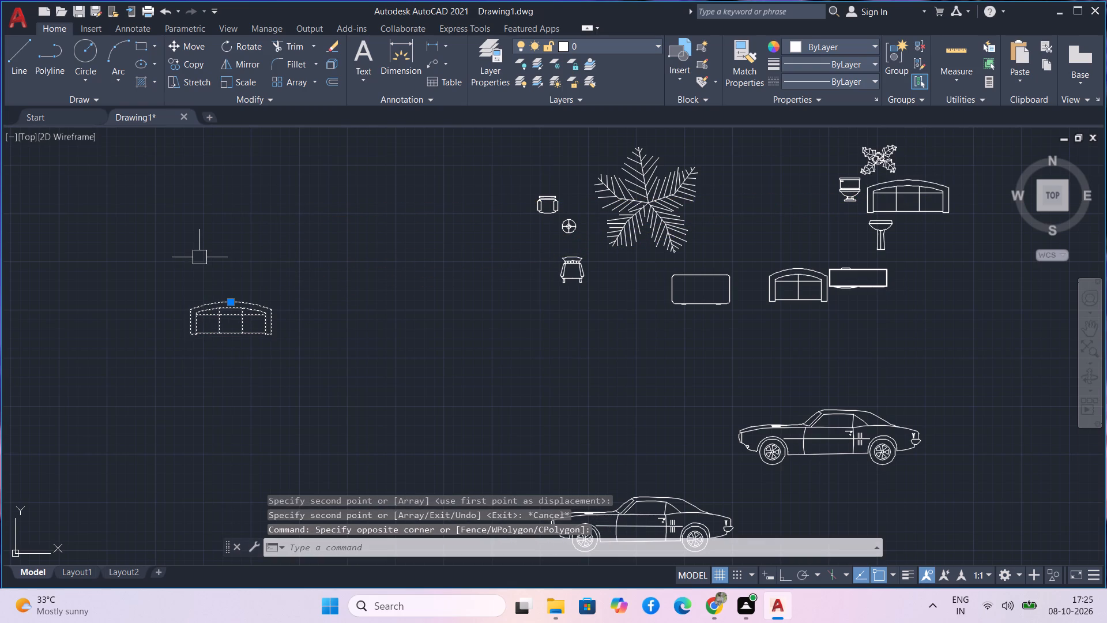
click(199, 257)
text(ro)
key(space)
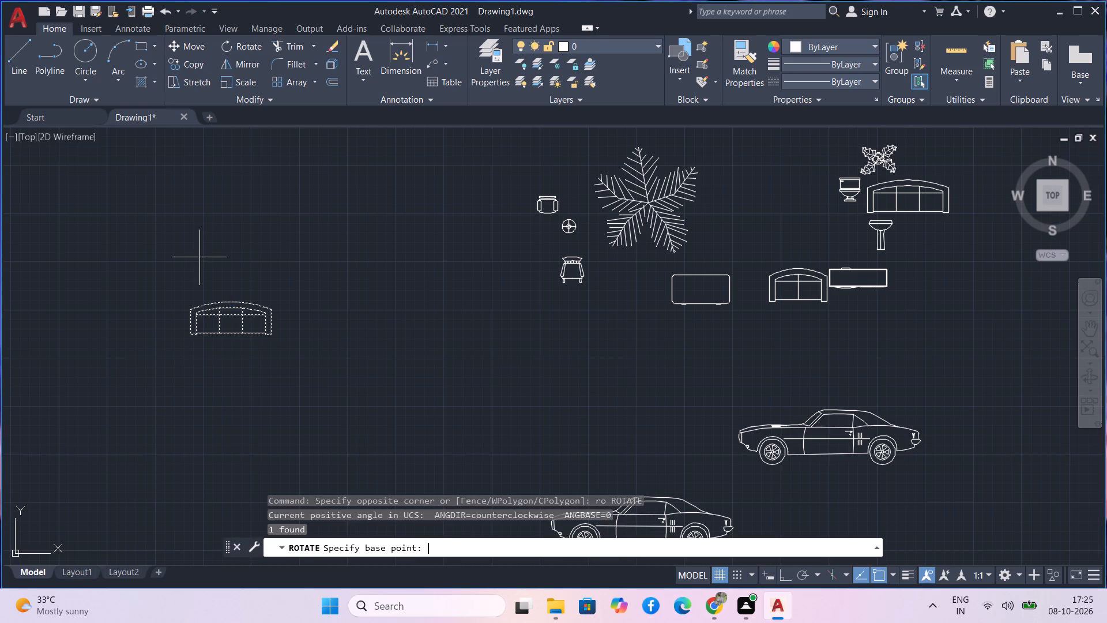
key(F8)
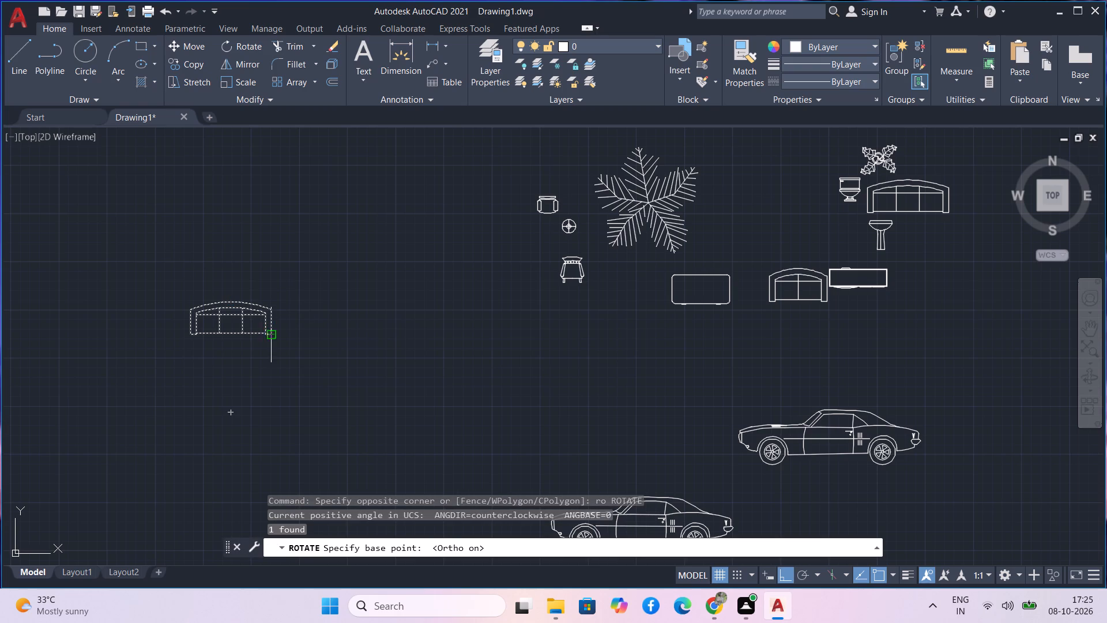
click(273, 337)
click(255, 374)
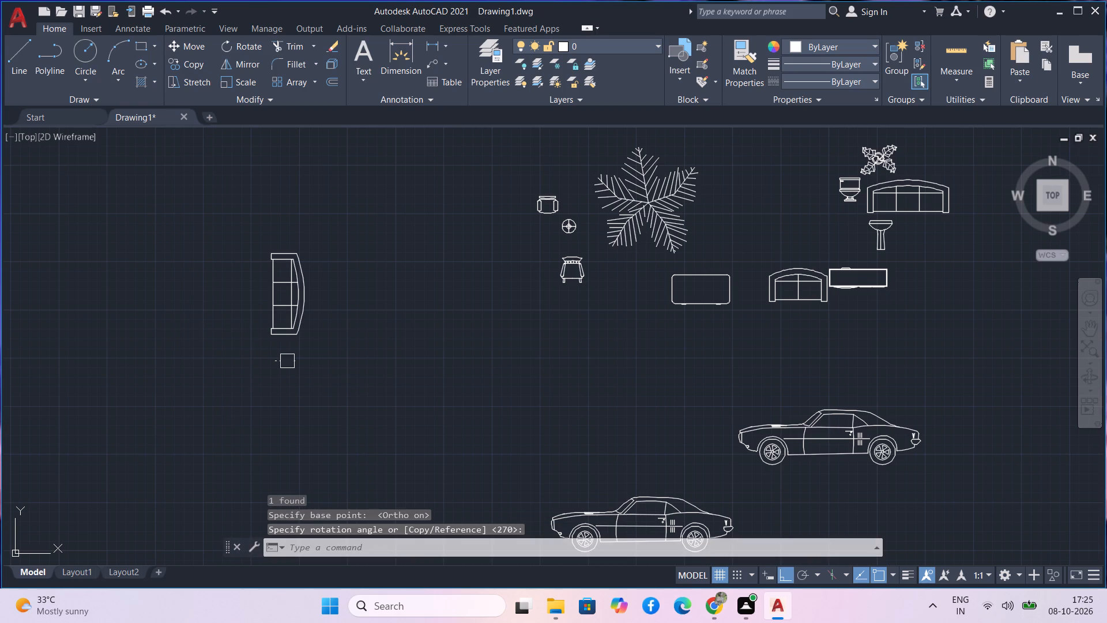
Move the vertical three-seat sofa, with Ortho off, into the floor plan's middle-right room, beside its outer wall.
scroll(311, 350, down, 2)
drag(326, 369, 302, 329)
click(238, 246)
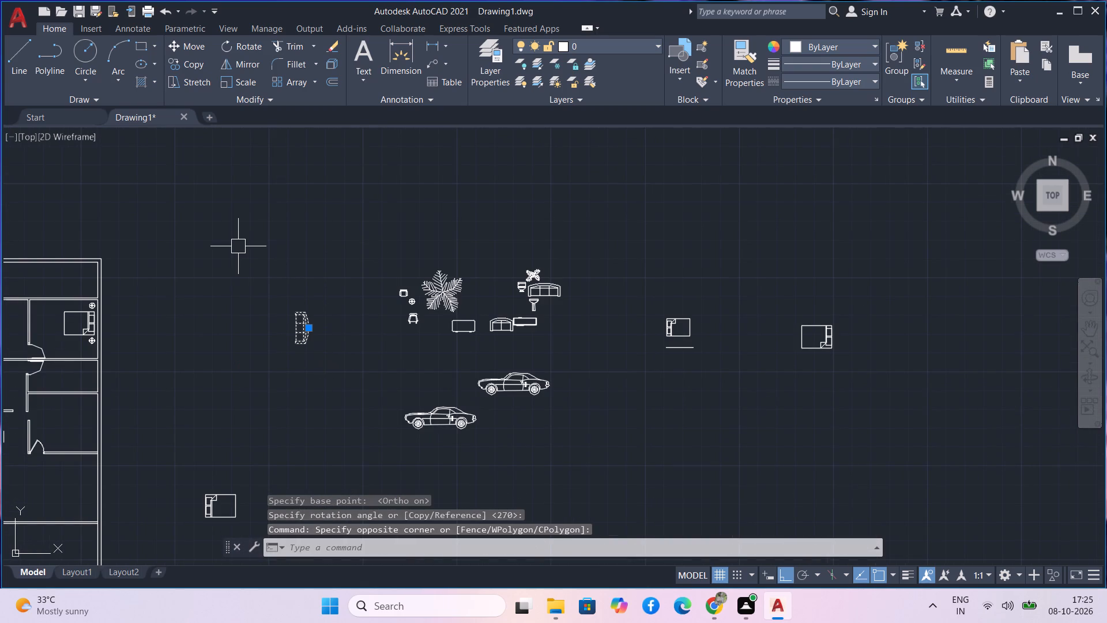
text(mo)
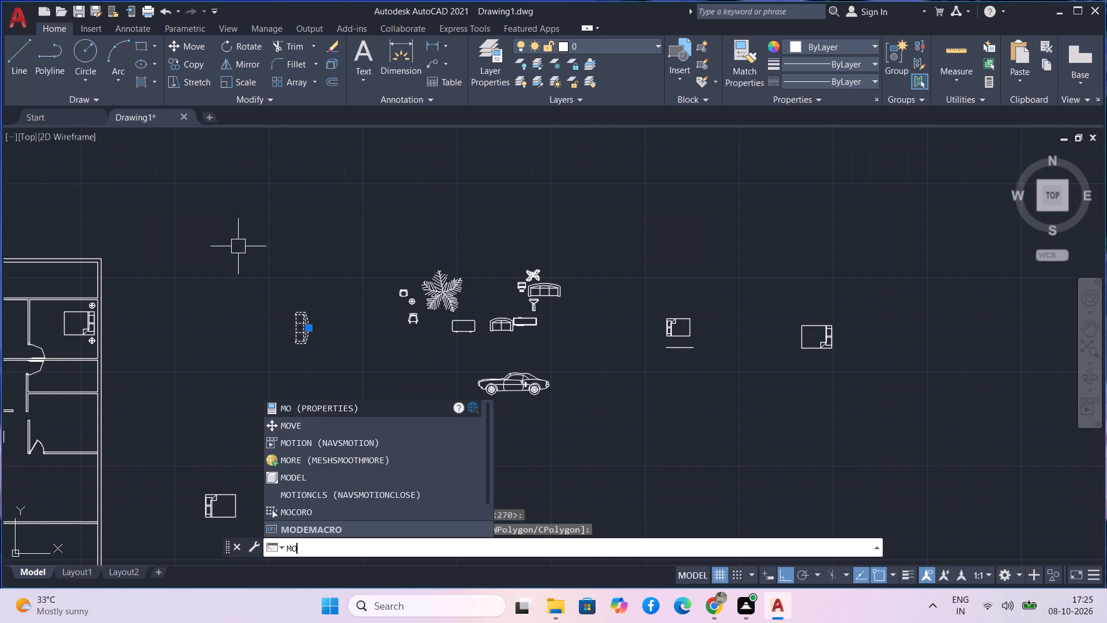
key(BackSpace)
key(space)
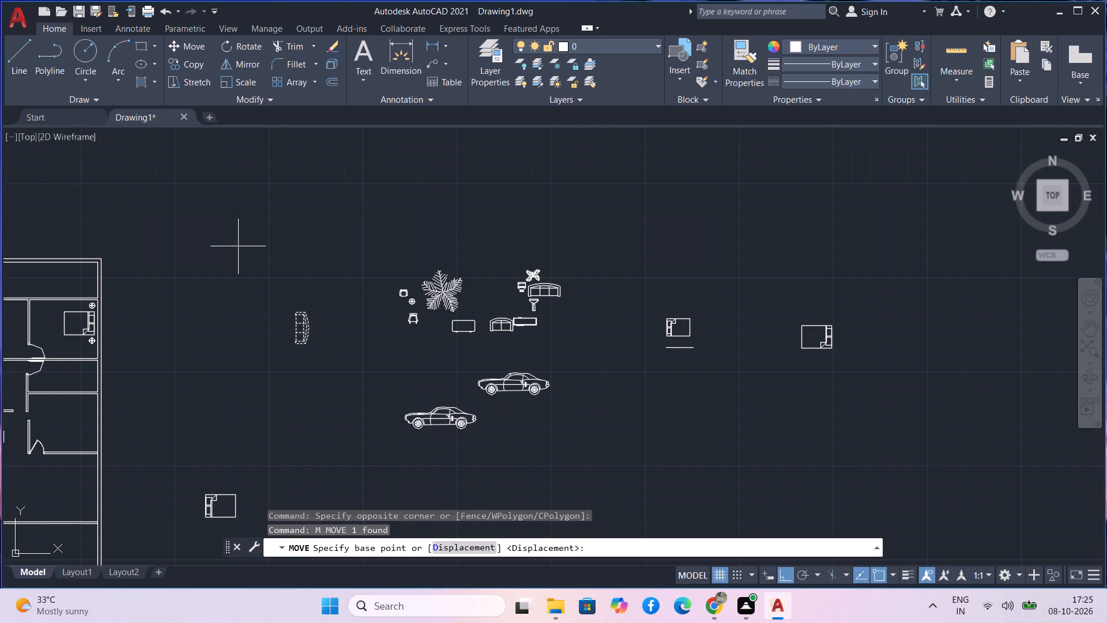
scroll(298, 350, up, 4)
click(278, 309)
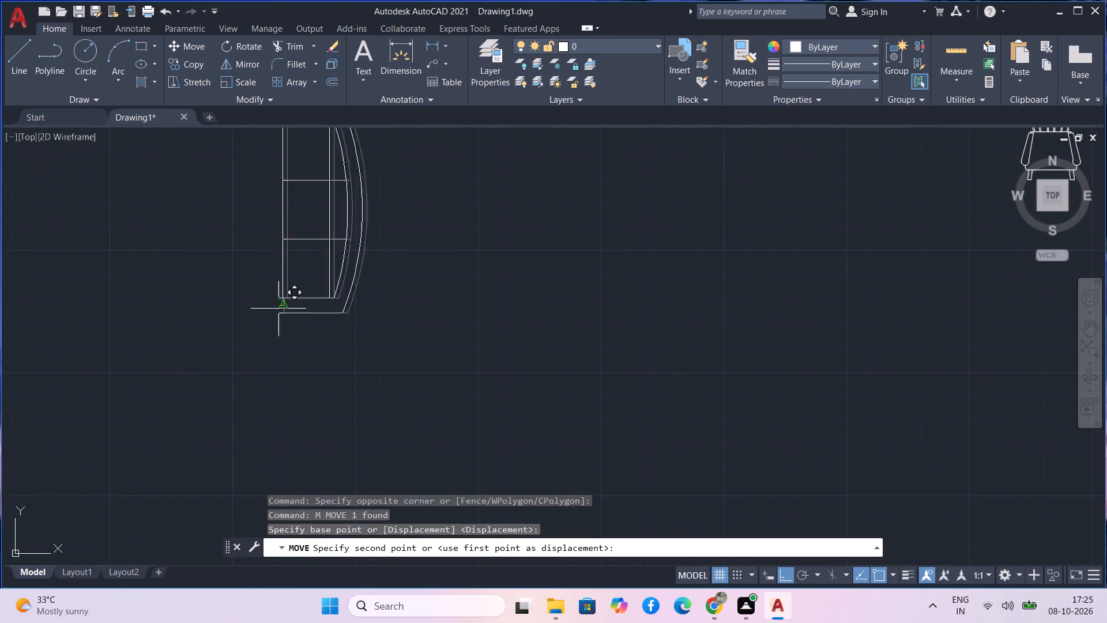
scroll(236, 436, down, 2)
middle_drag(225, 449, 537, 369)
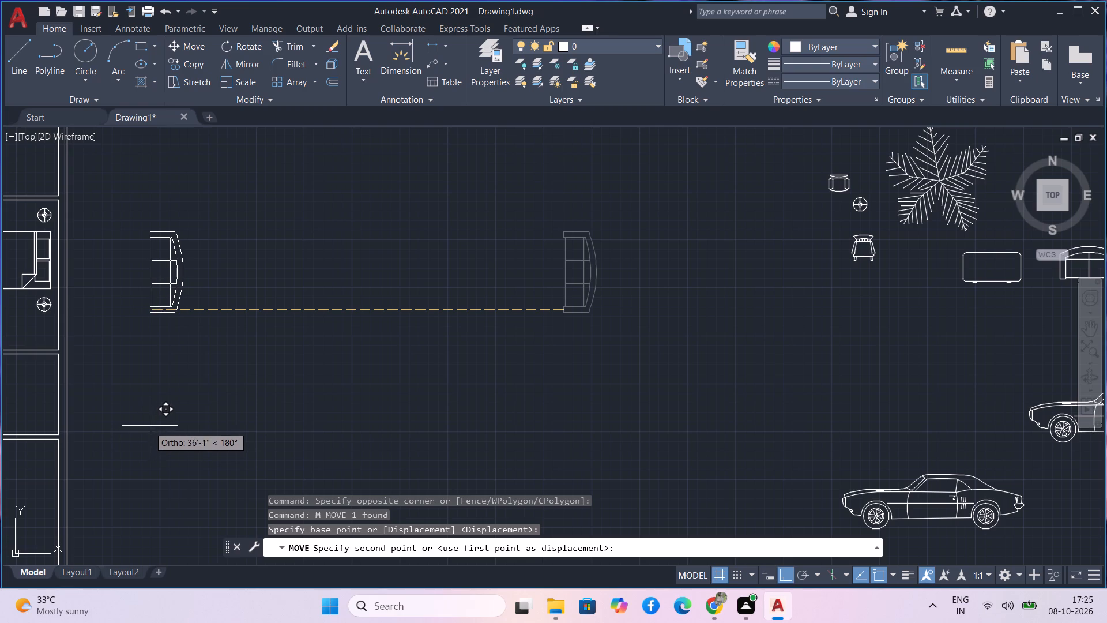
key(F8)
scroll(149, 427, down, 1)
middle_drag(152, 426, 318, 322)
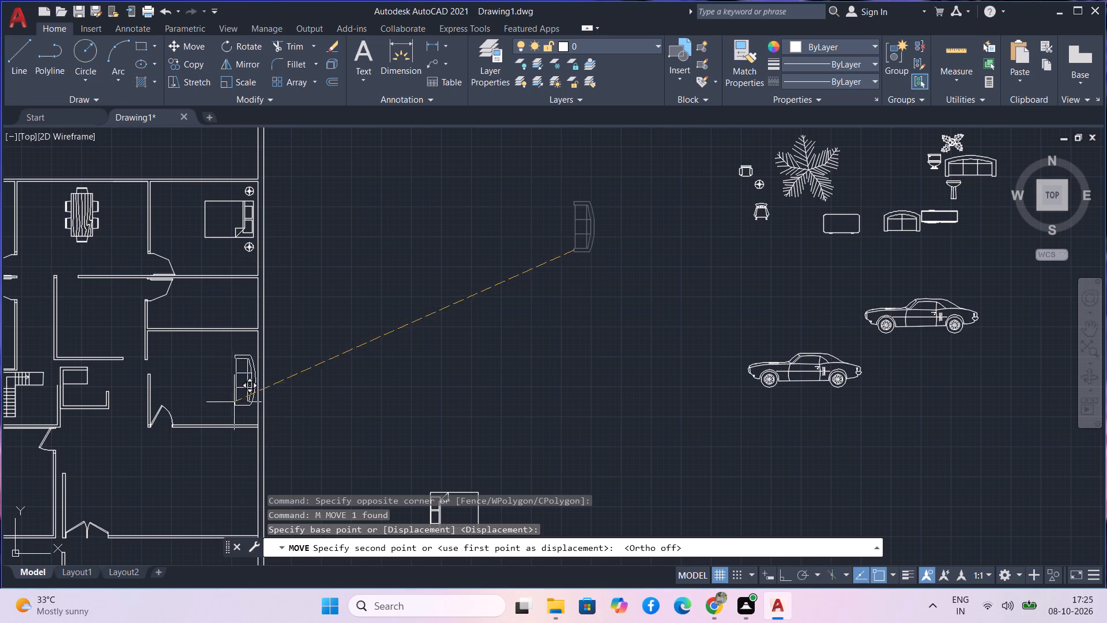
middle_drag(234, 401, 234, 392)
scroll(234, 389, up, 1)
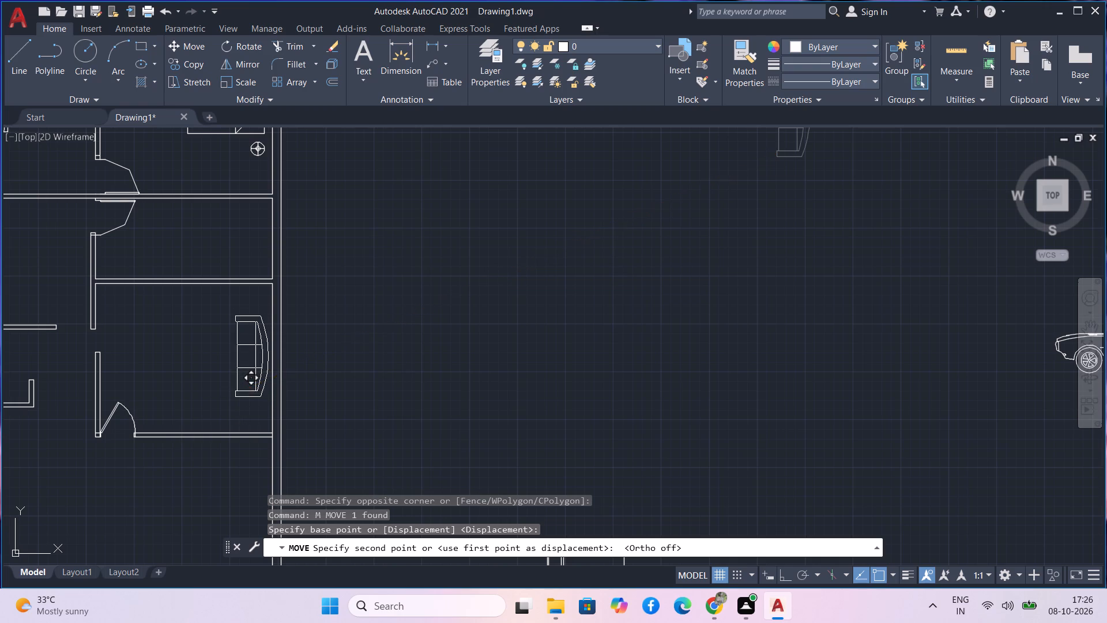
click(231, 393)
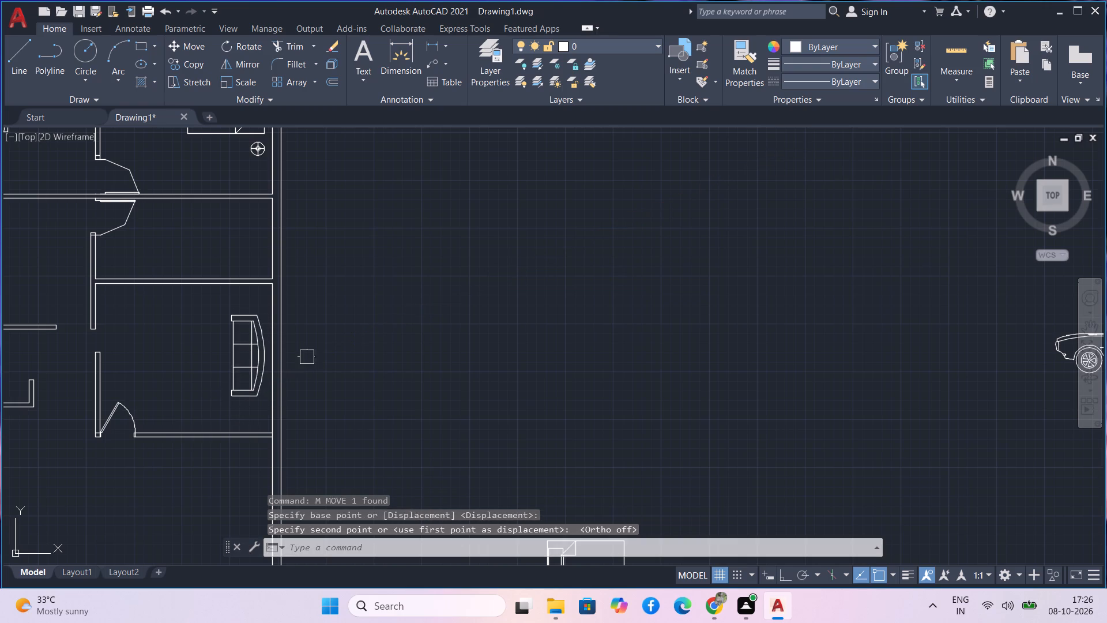
Move the two-seat sofa block into the same middle-right room, just below its upper wall.
scroll(424, 277, down, 2)
middle_drag(608, 288, 491, 319)
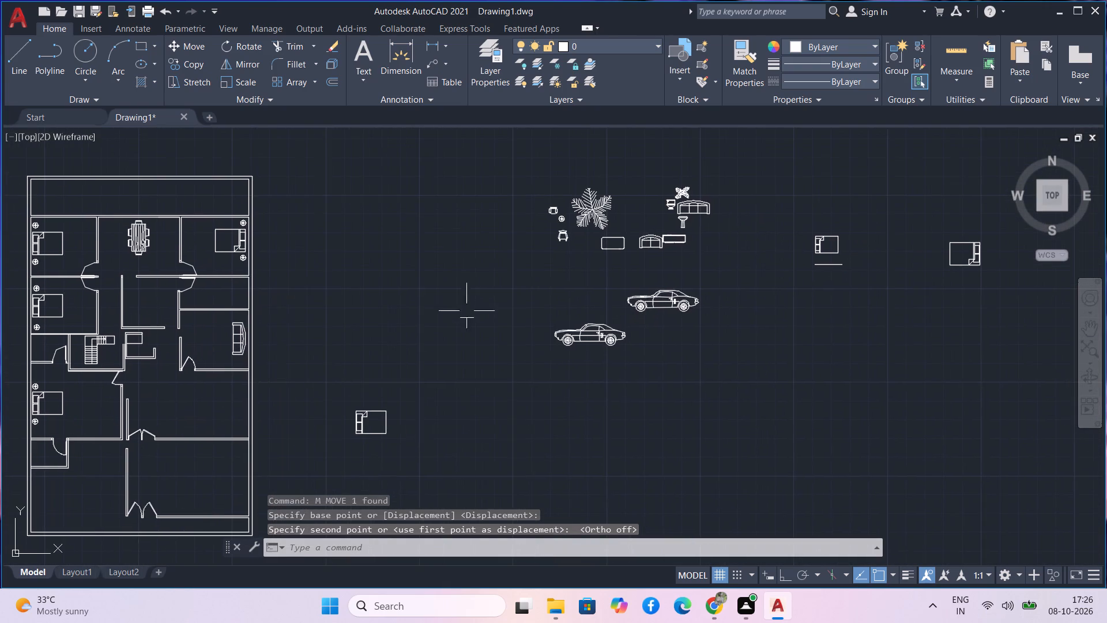
scroll(669, 262, up, 3)
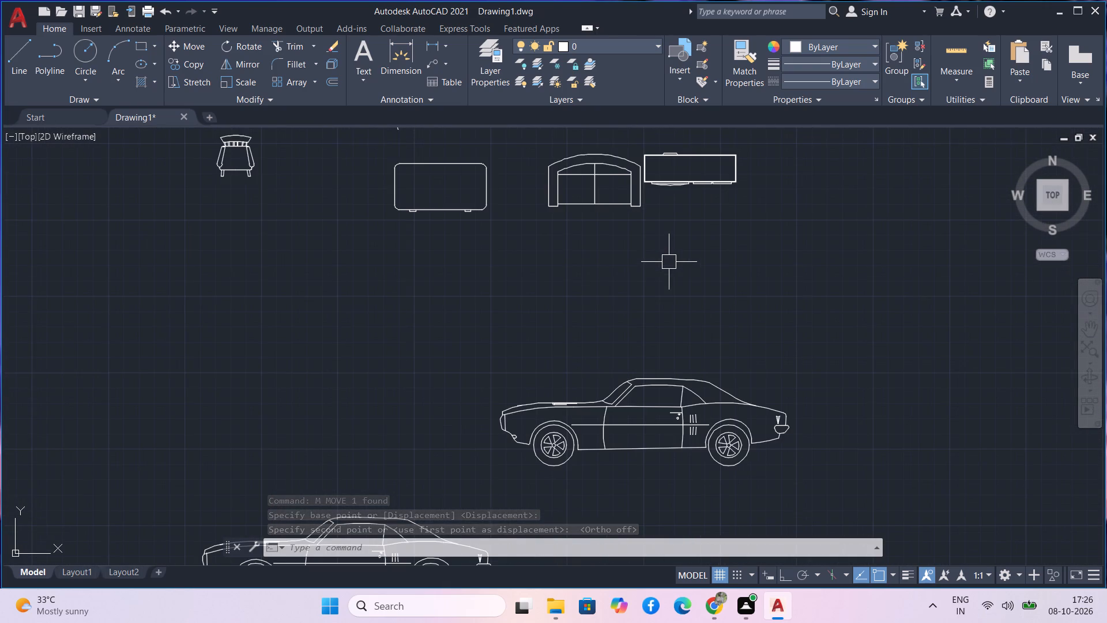
click(596, 183)
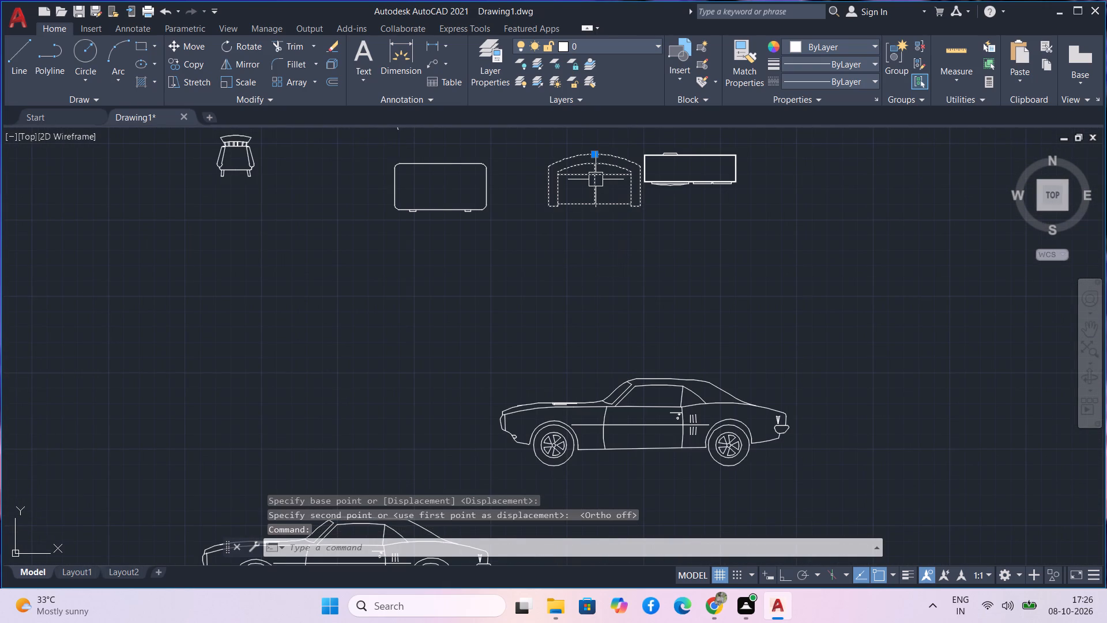
text(m)
key(space)
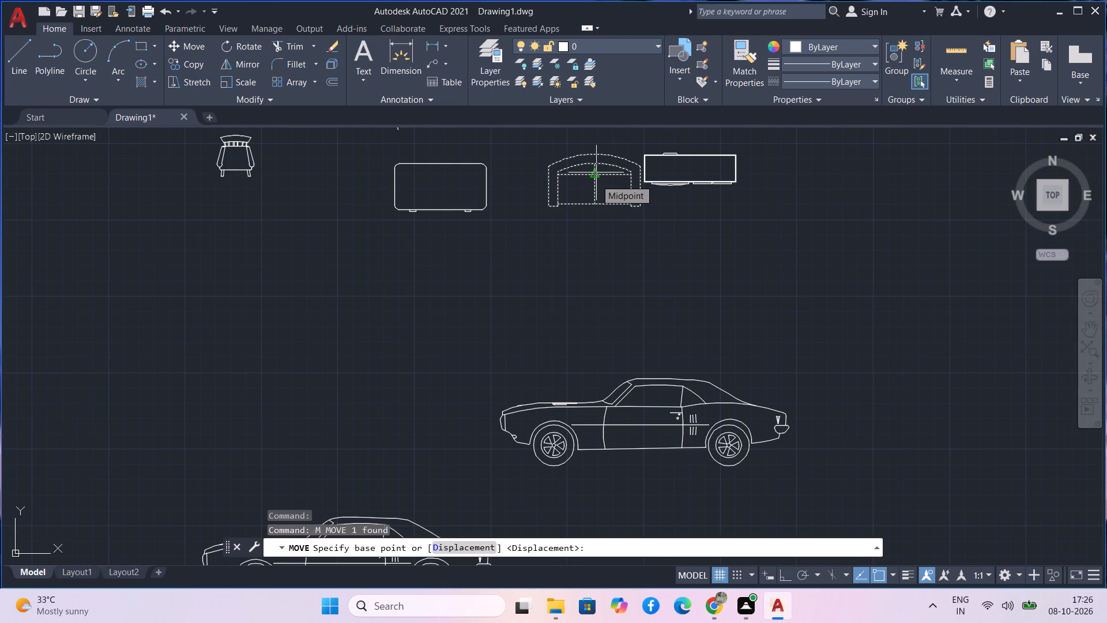
click(598, 155)
middle_drag(116, 385, 620, 226)
scroll(196, 340, down, 1)
scroll(408, 281, down, 3)
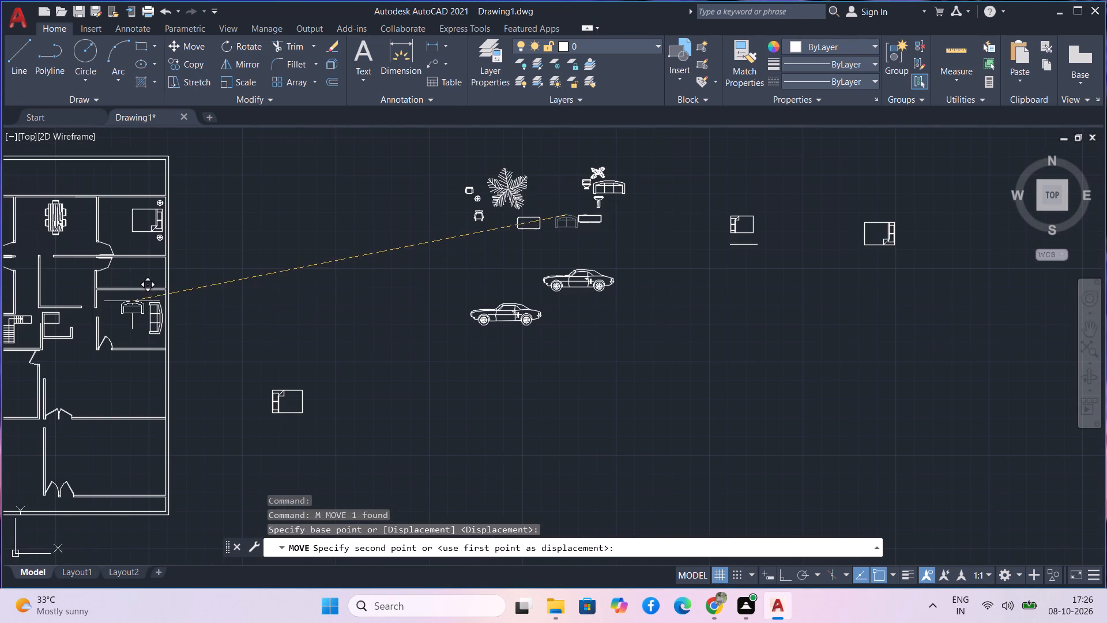
scroll(123, 290, up, 2)
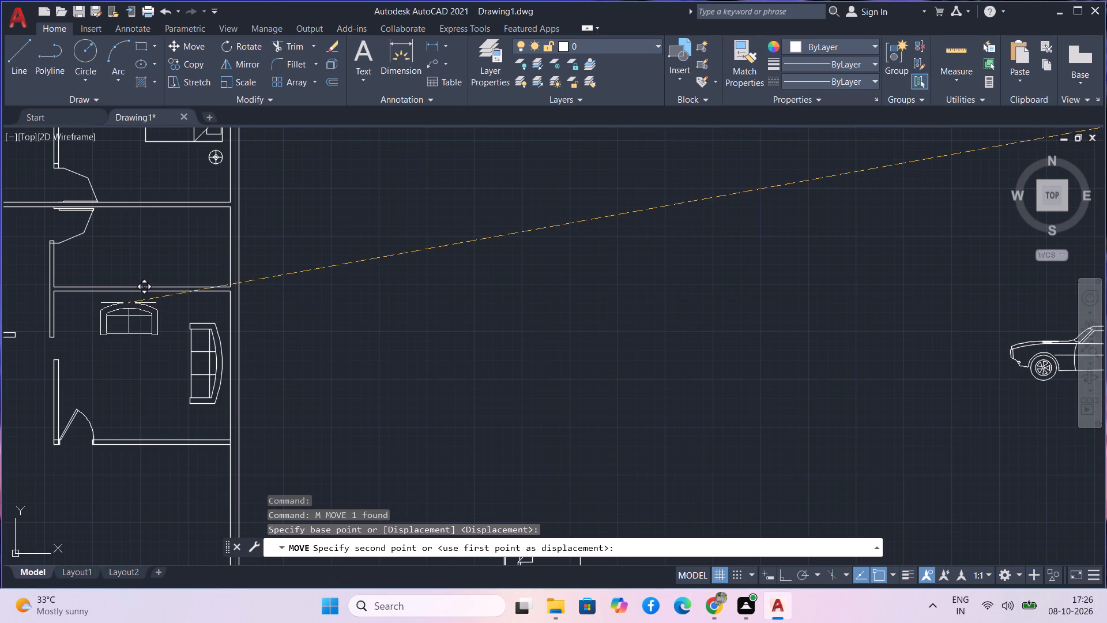
click(130, 301)
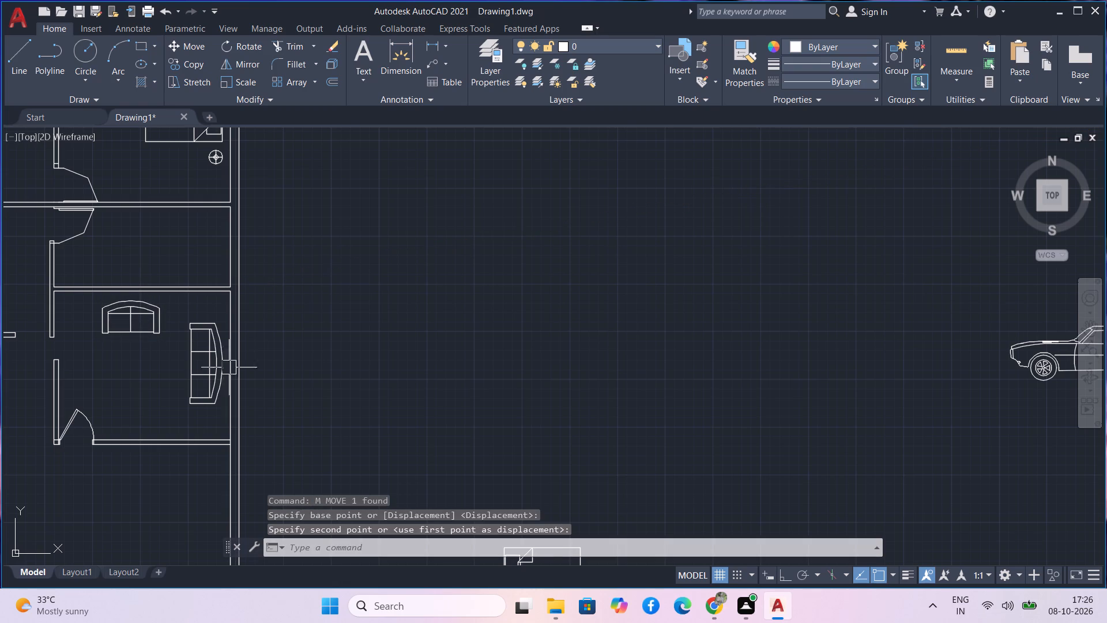
Copy the small four-leaf plant block into the plan's lower-left open area, placing one near the inner wall opening and one below the small room.
scroll(334, 312, down, 2)
middle_drag(394, 340, 431, 299)
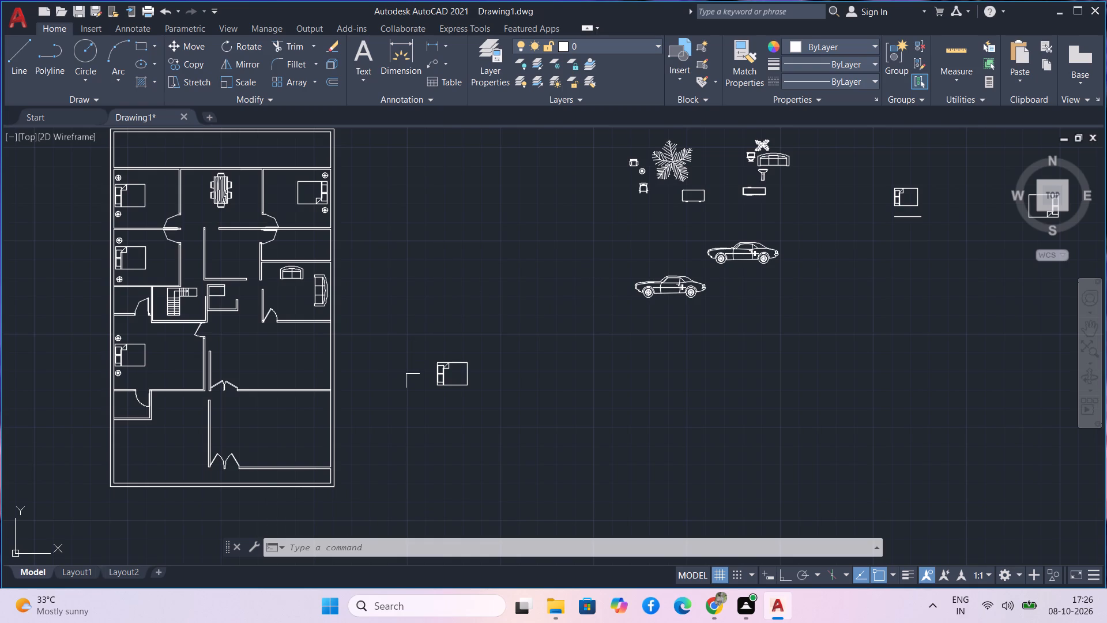
middle_drag(413, 381, 423, 363)
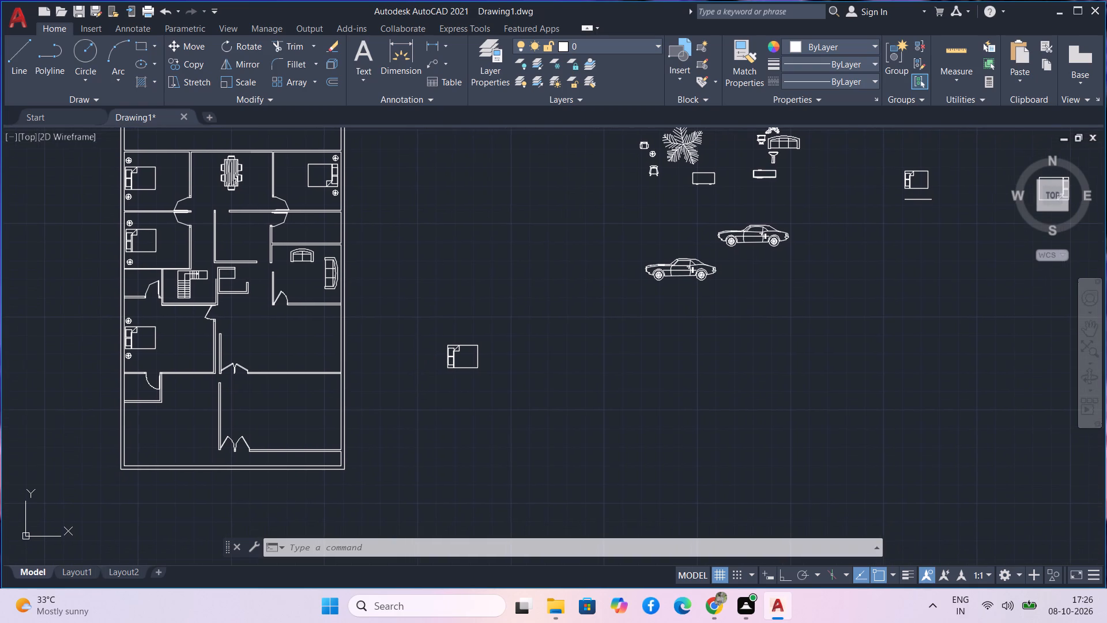
middle_drag(423, 363, 382, 417)
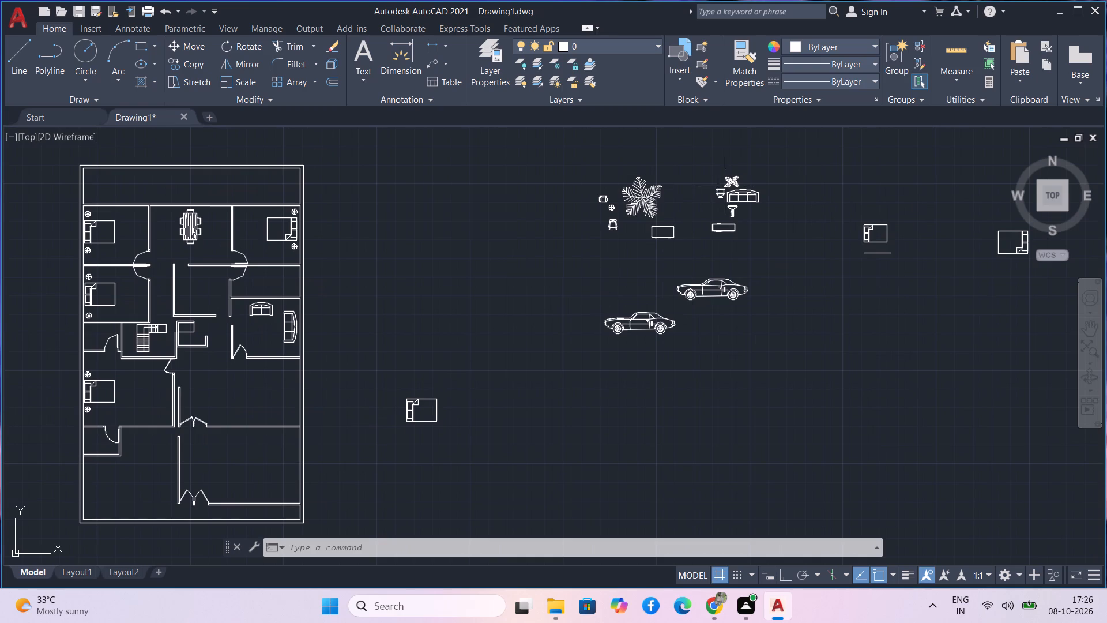
scroll(726, 189, up, 3)
drag(799, 167, 748, 156)
click(736, 153)
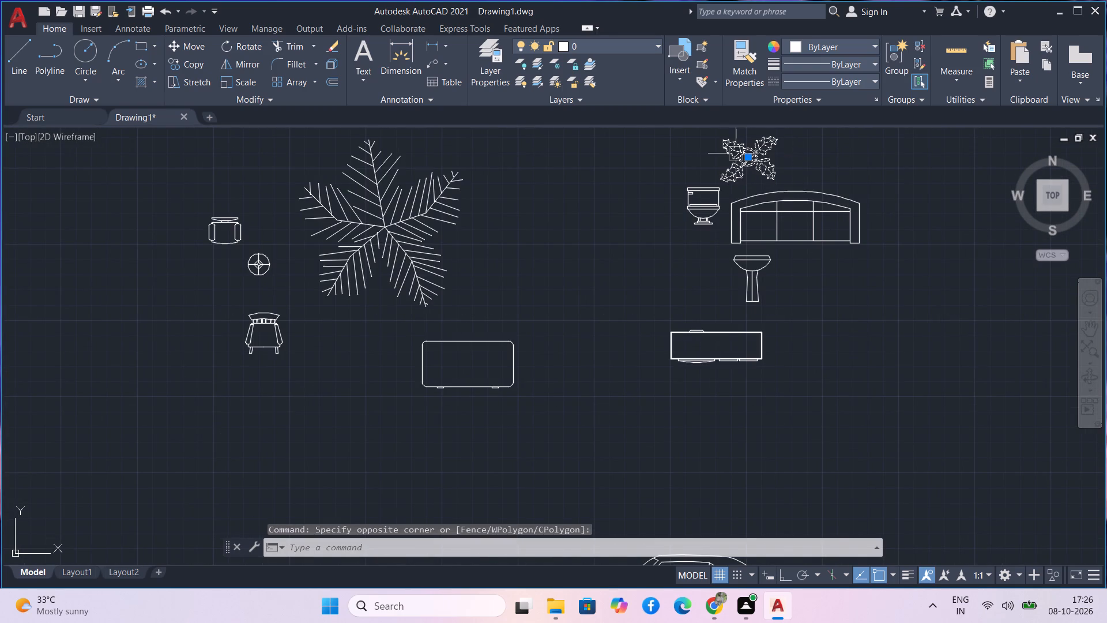
key(m)
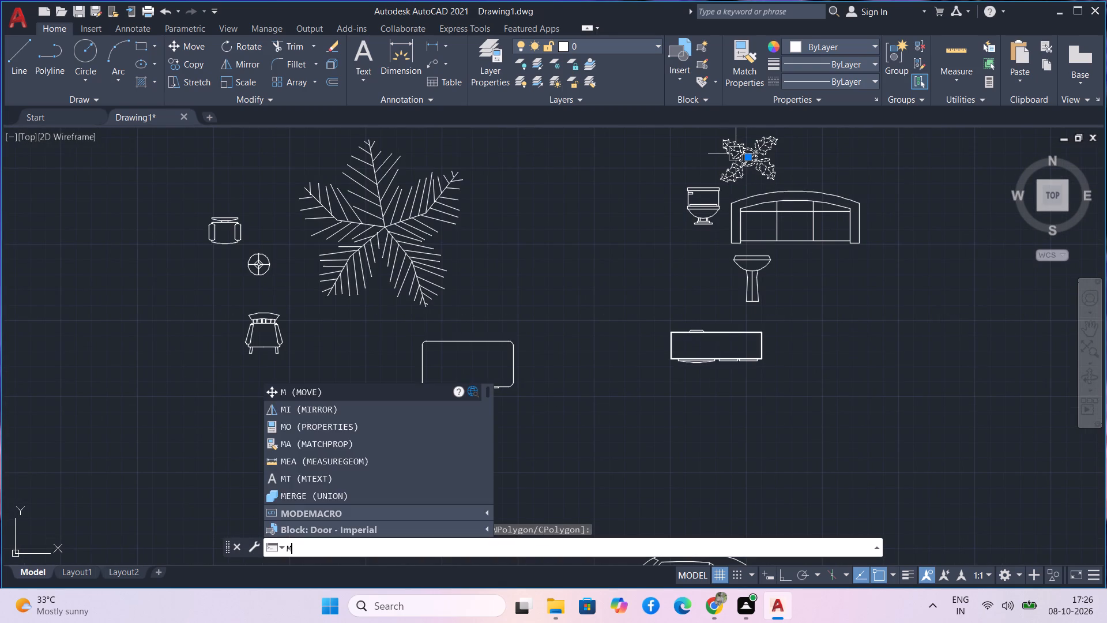
key(BackSpace)
key(c)
text(o)
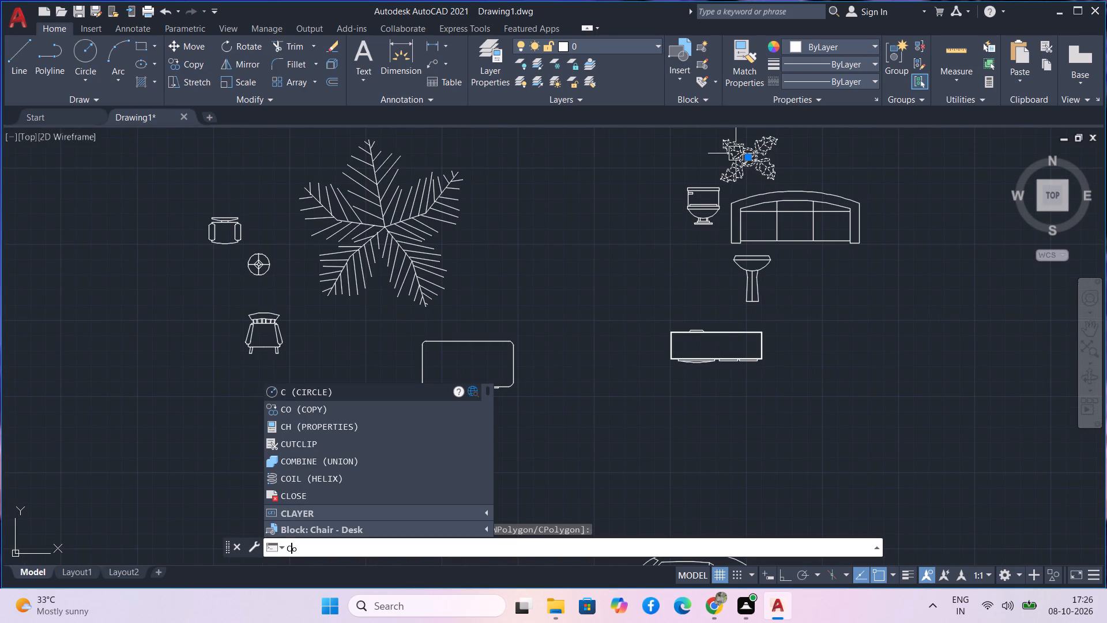
key(space)
click(732, 149)
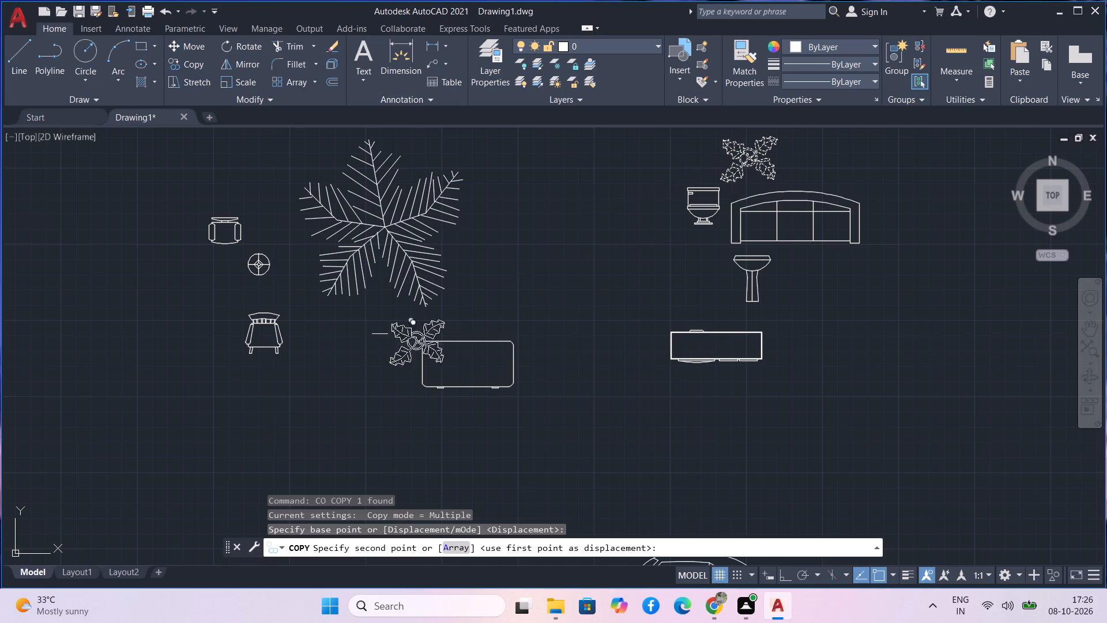
middle_drag(201, 446, 511, 290)
scroll(369, 339, down, 3)
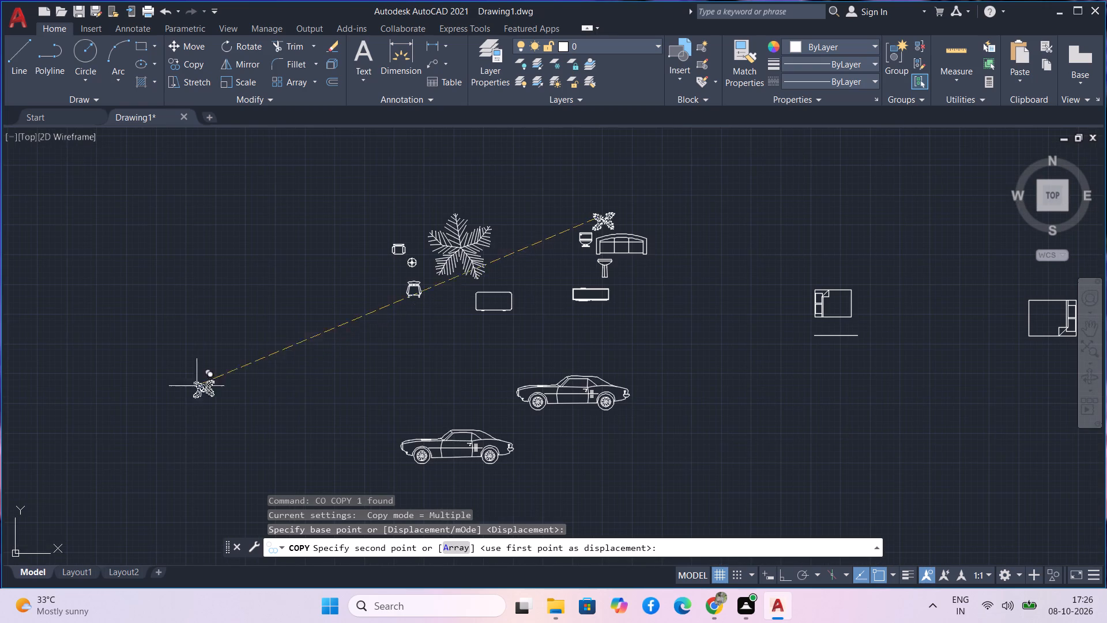
middle_drag(164, 413, 587, 234)
scroll(244, 378, down, 1)
middle_drag(225, 393, 488, 226)
scroll(416, 299, up, 4)
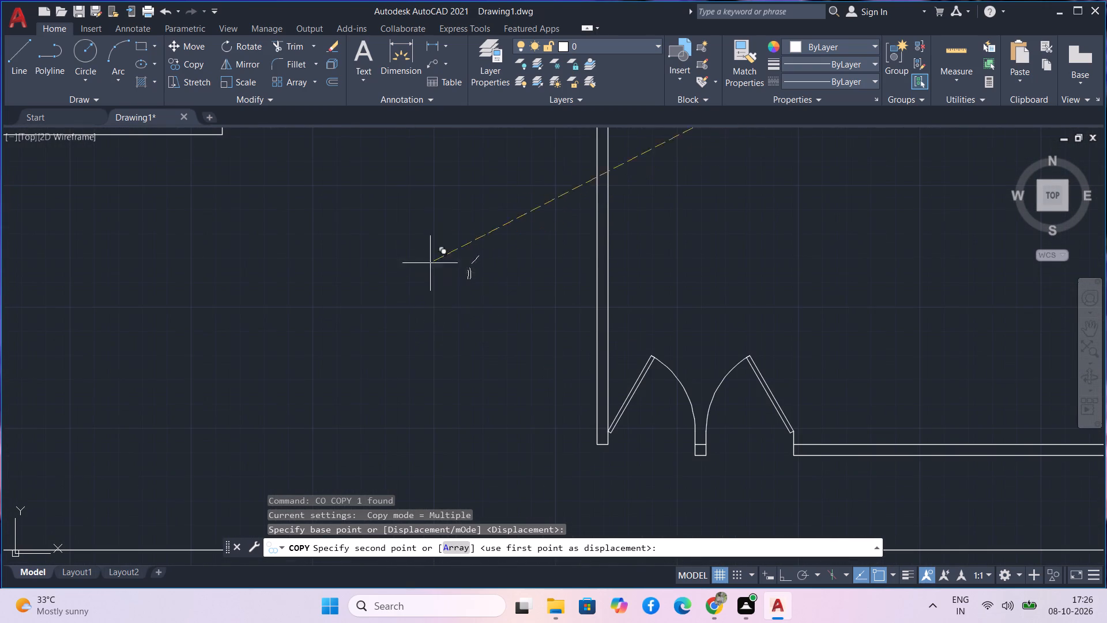
middle_drag(457, 222, 363, 317)
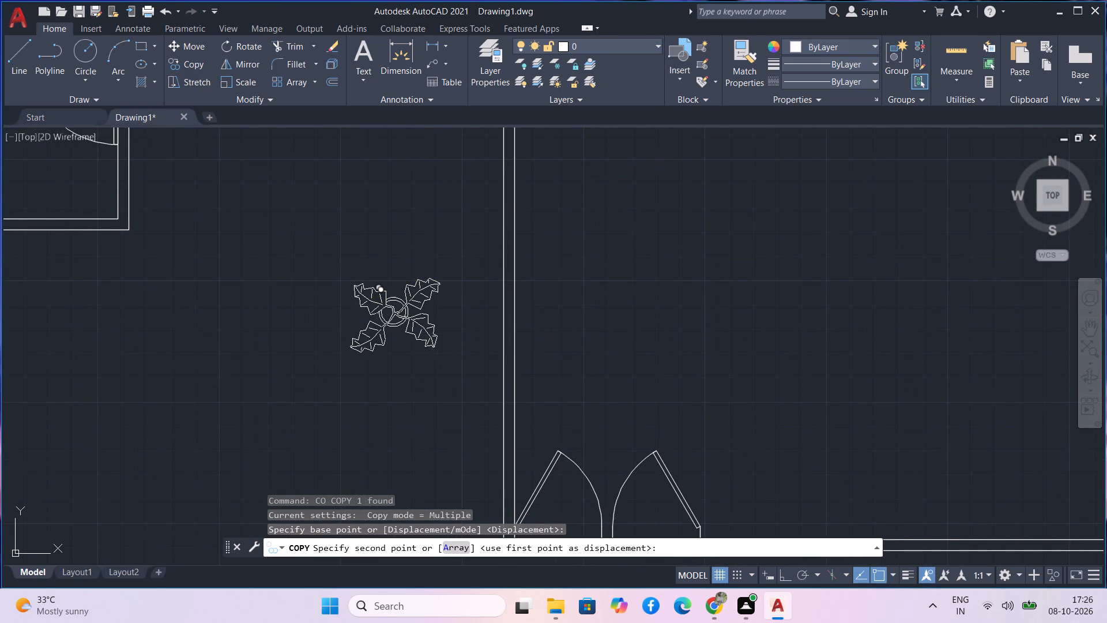
scroll(364, 185, down, 1)
middle_drag(356, 198, 322, 276)
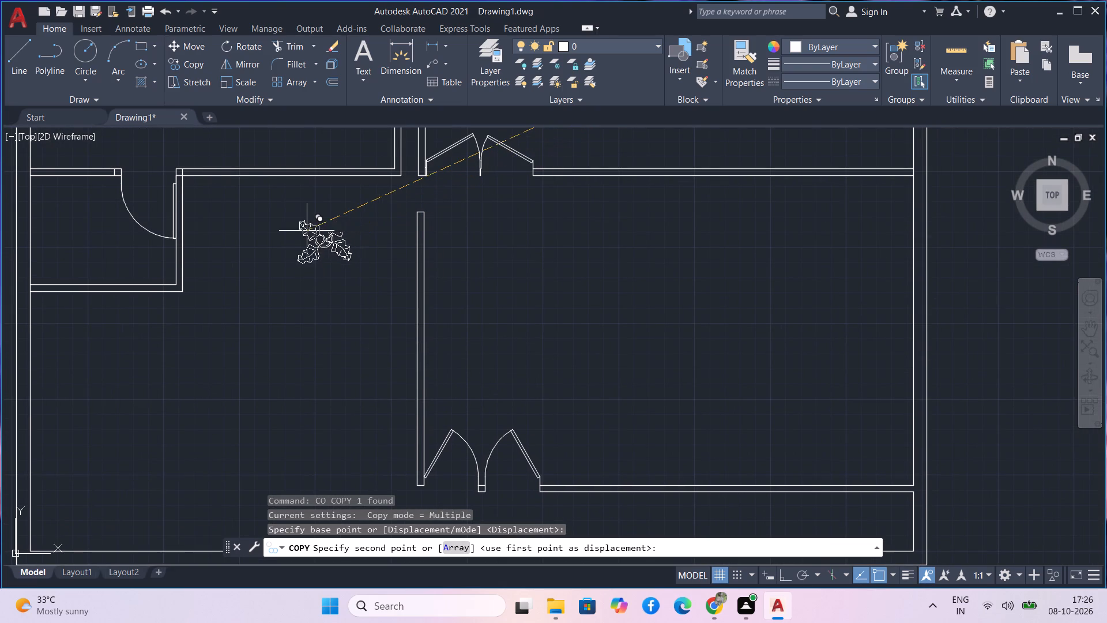
click(307, 231)
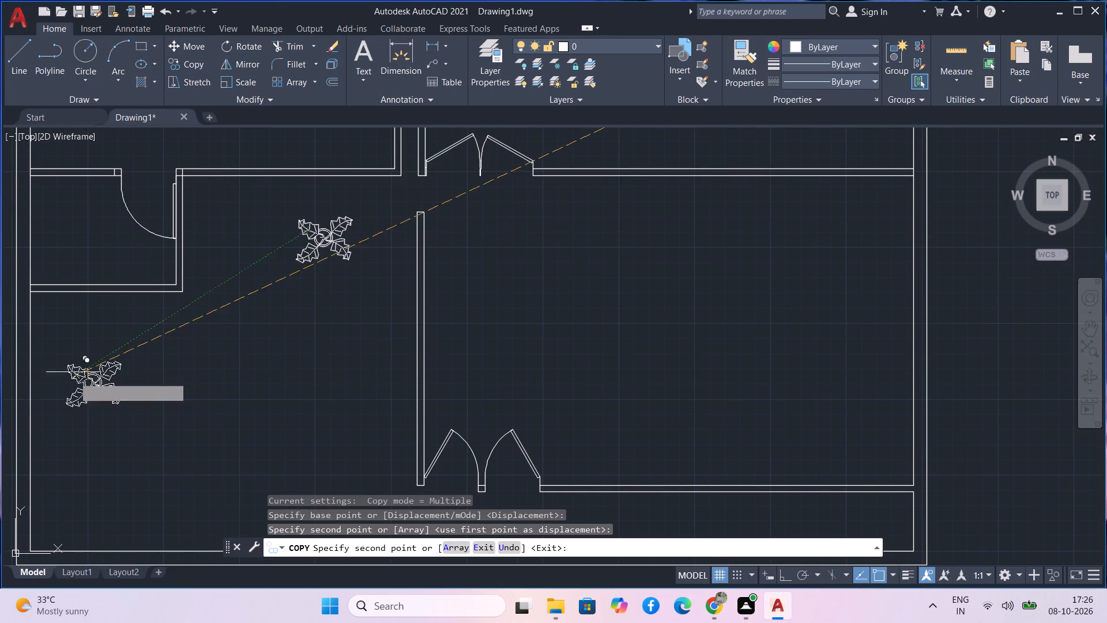
click(60, 331)
Place five more copies of the four-leaf plant along the open area's lower wall, from the lower-left corner to beside the double door.
scroll(73, 442, down, 1)
middle_drag(81, 434, 92, 357)
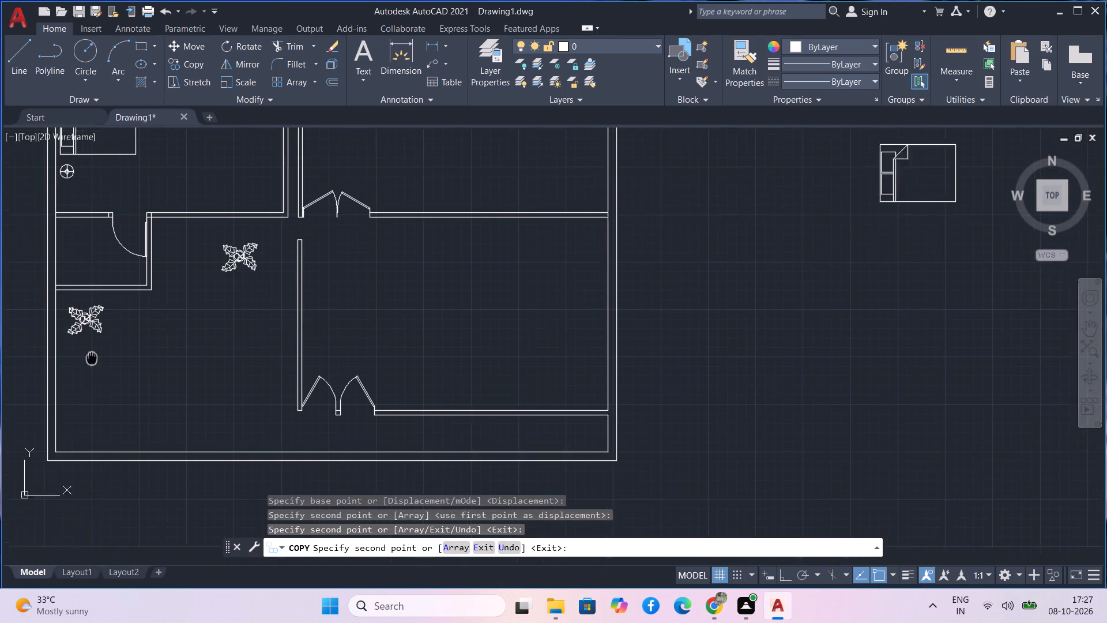
middle_drag(92, 357, 92, 356)
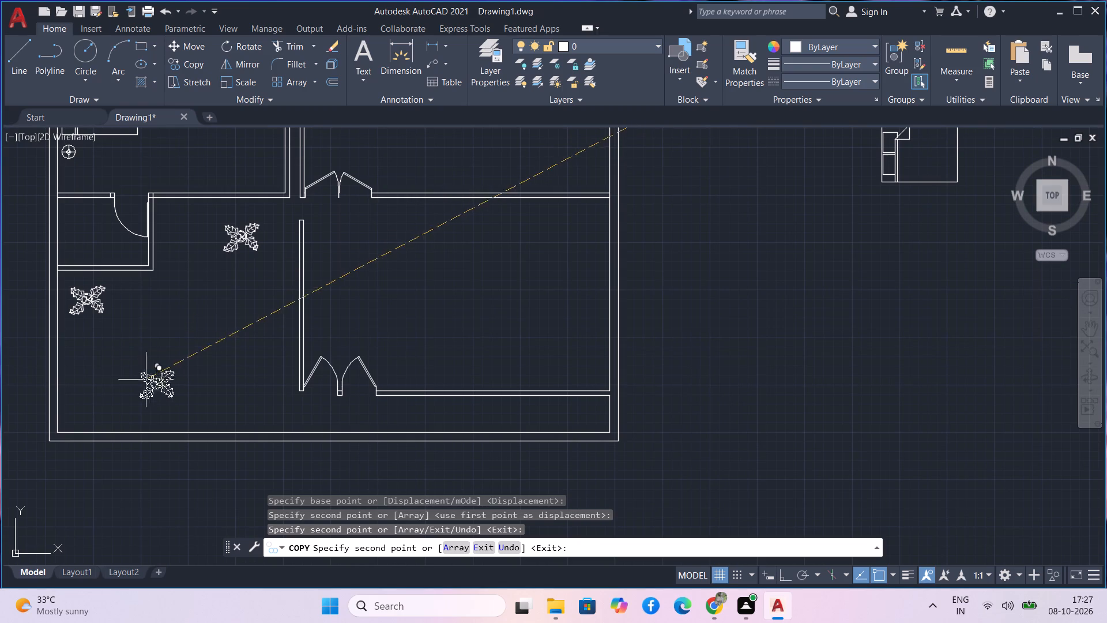
click(250, 410)
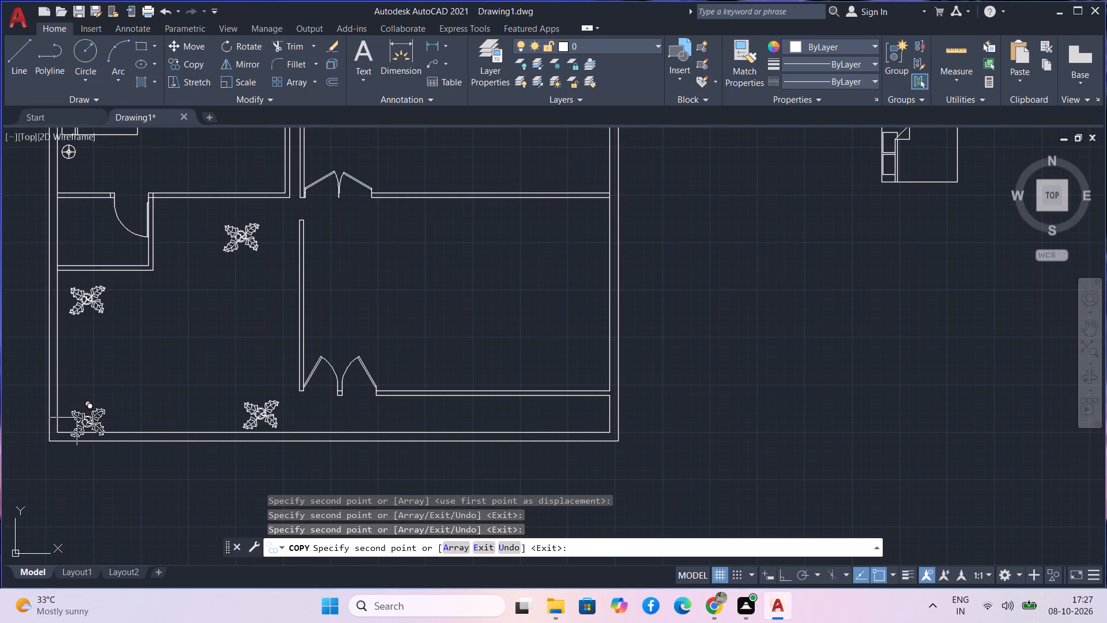
click(71, 413)
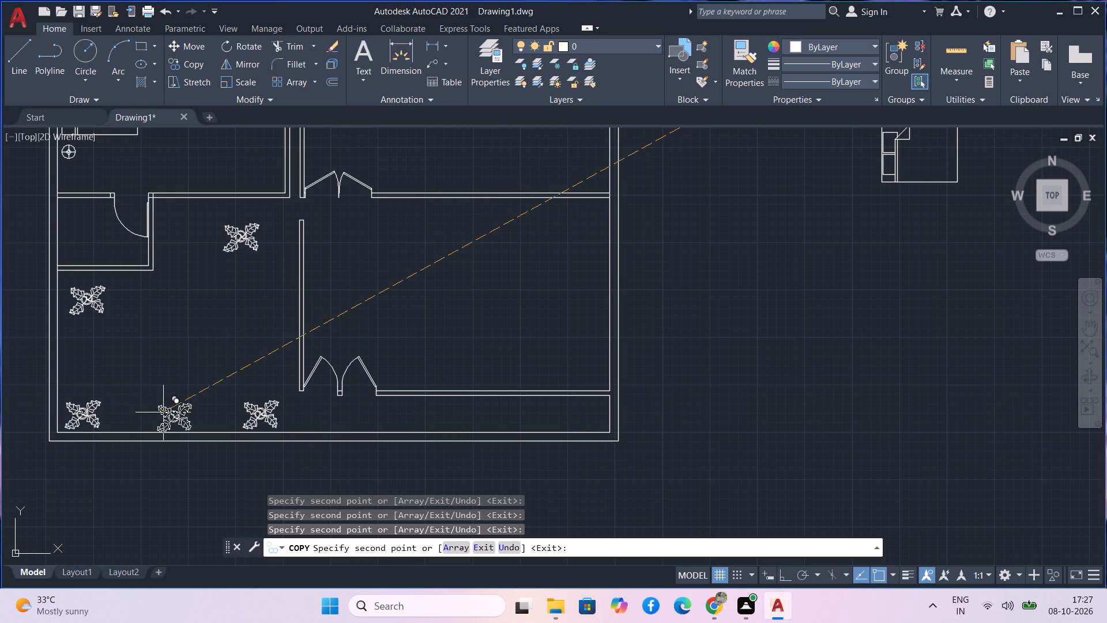
click(164, 411)
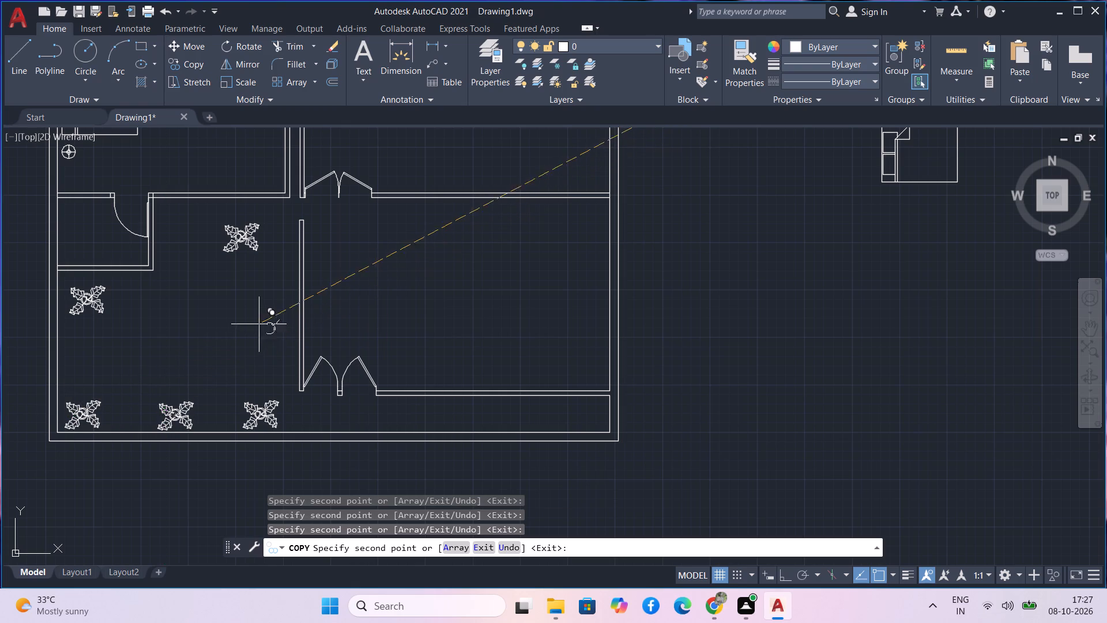
click(206, 398)
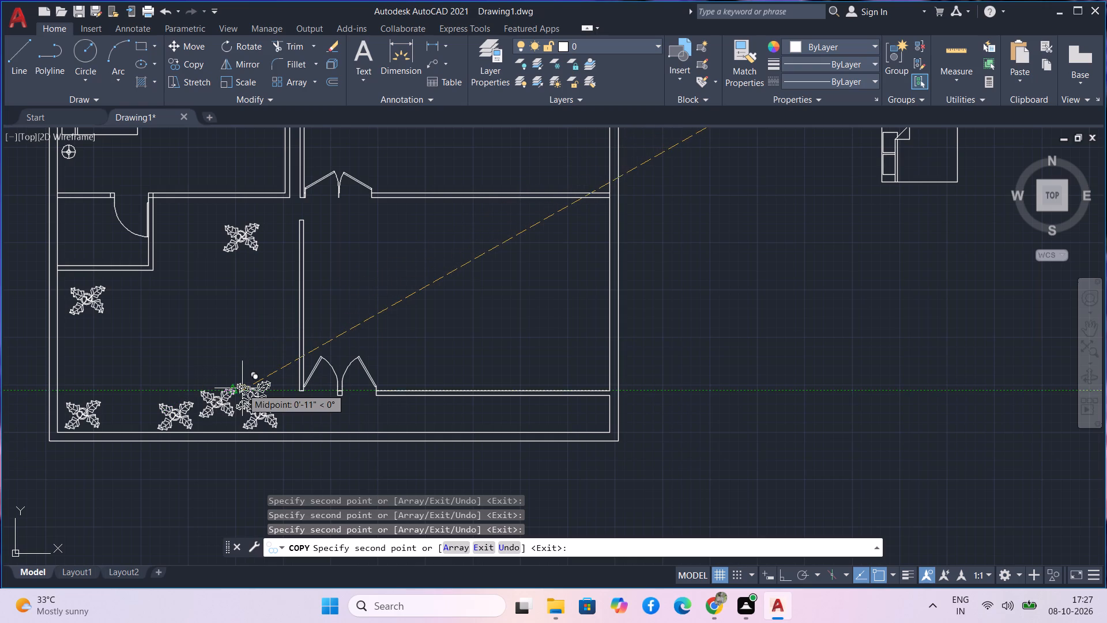
click(242, 388)
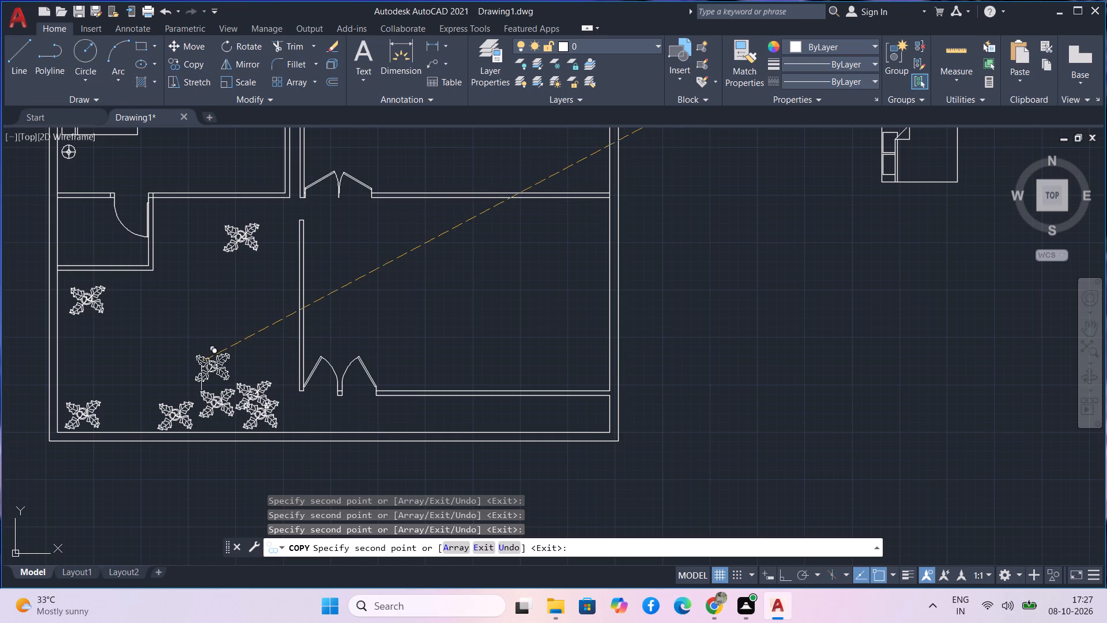
key(Escape)
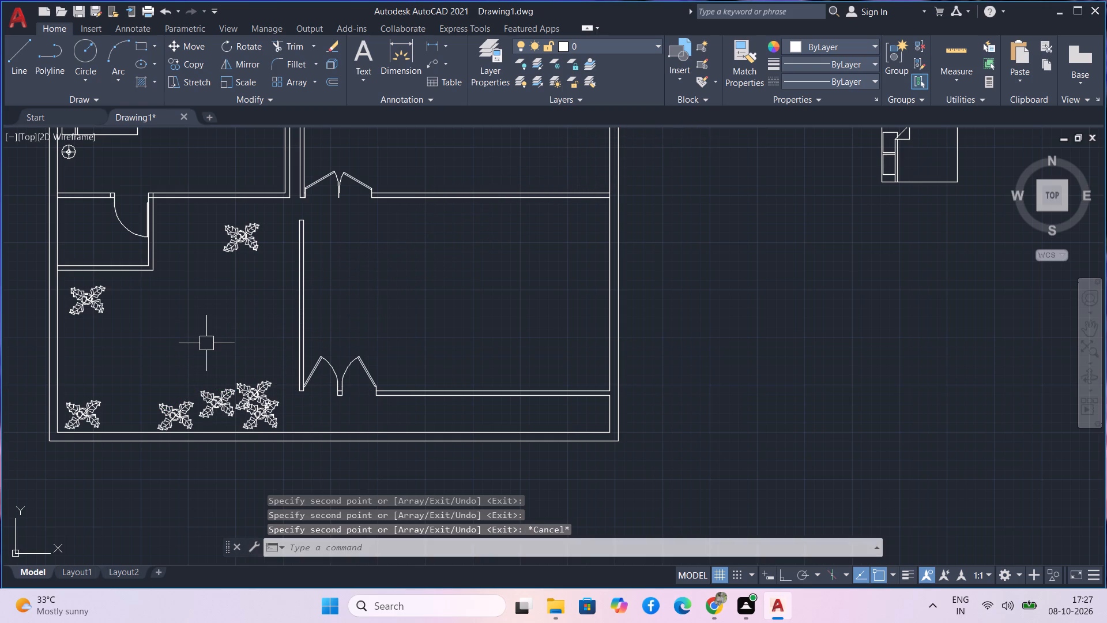
Insert the Trees - Metric block from the architectural tool palette into the empty space to the right of the floor plan.
scroll(206, 343, down, 1)
text(tp)
key(space)
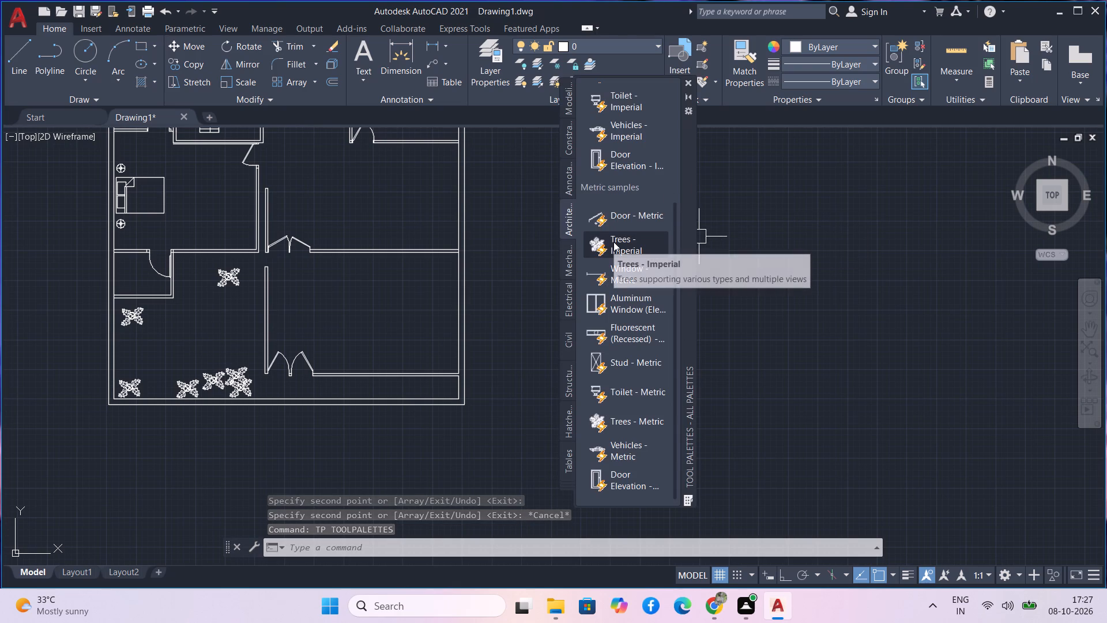
drag(613, 242, 829, 251)
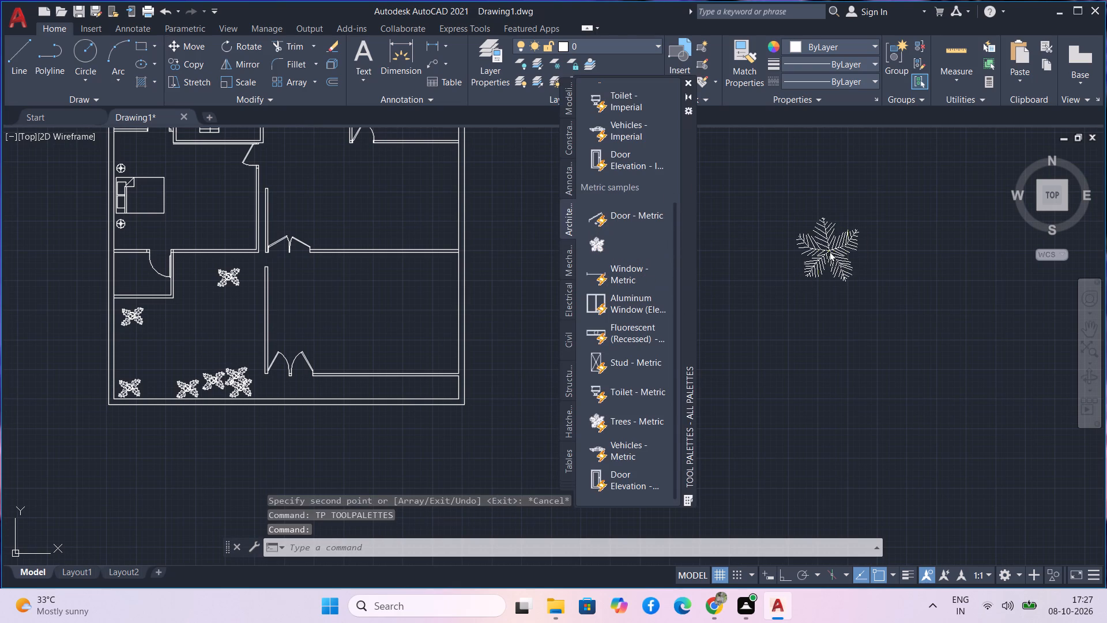
drag(829, 251, 609, 275)
scroll(619, 298, down, 1)
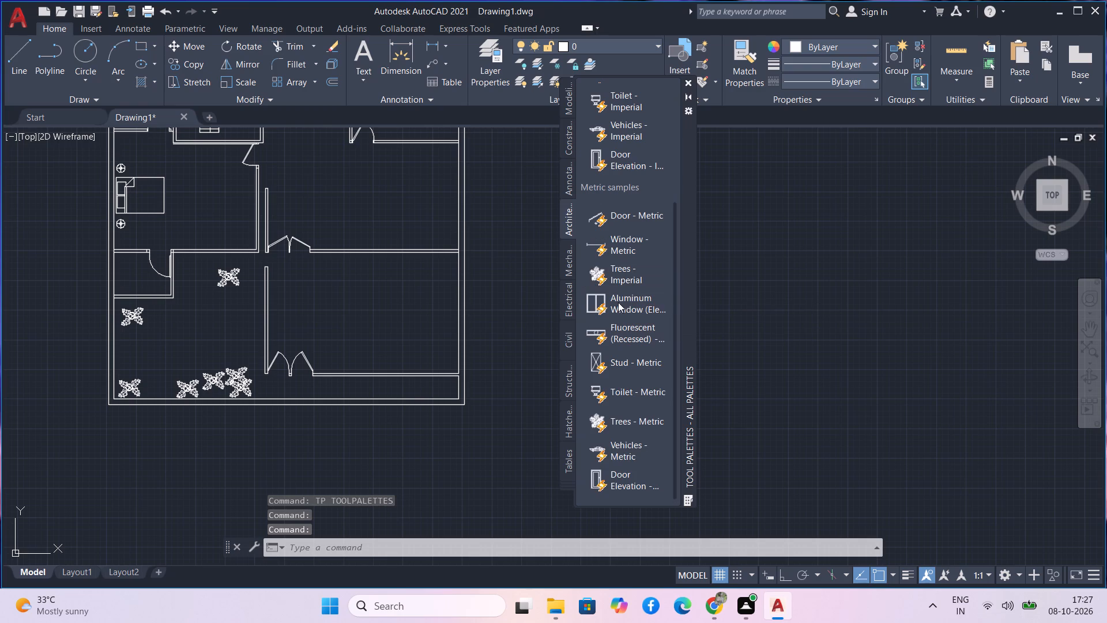
scroll(618, 302, down, 2)
scroll(632, 398, down, 1)
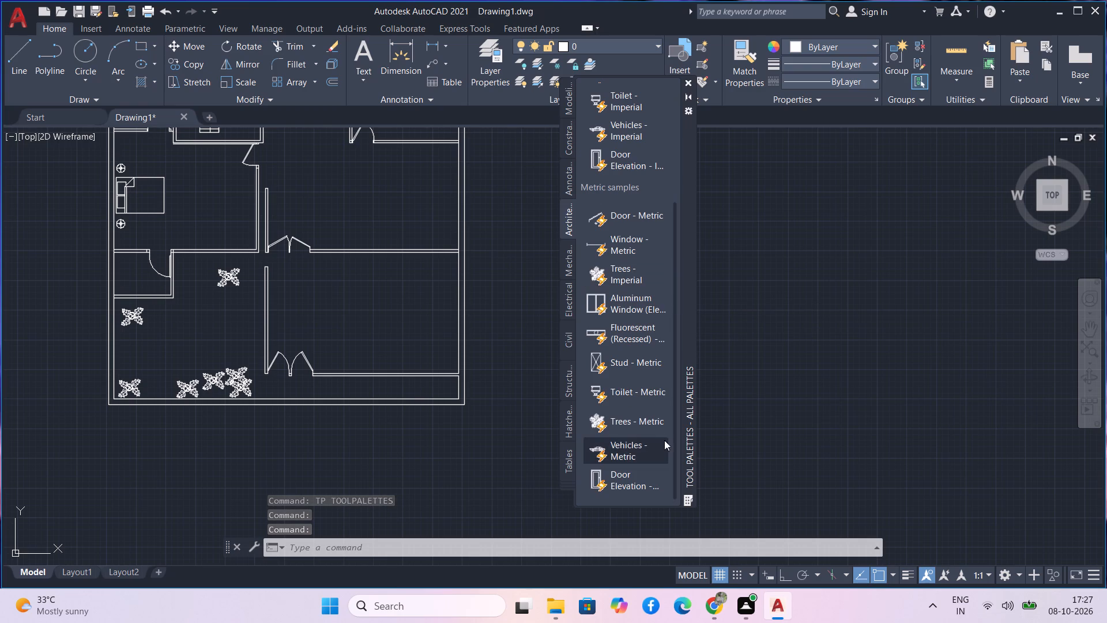
drag(650, 421, 856, 369)
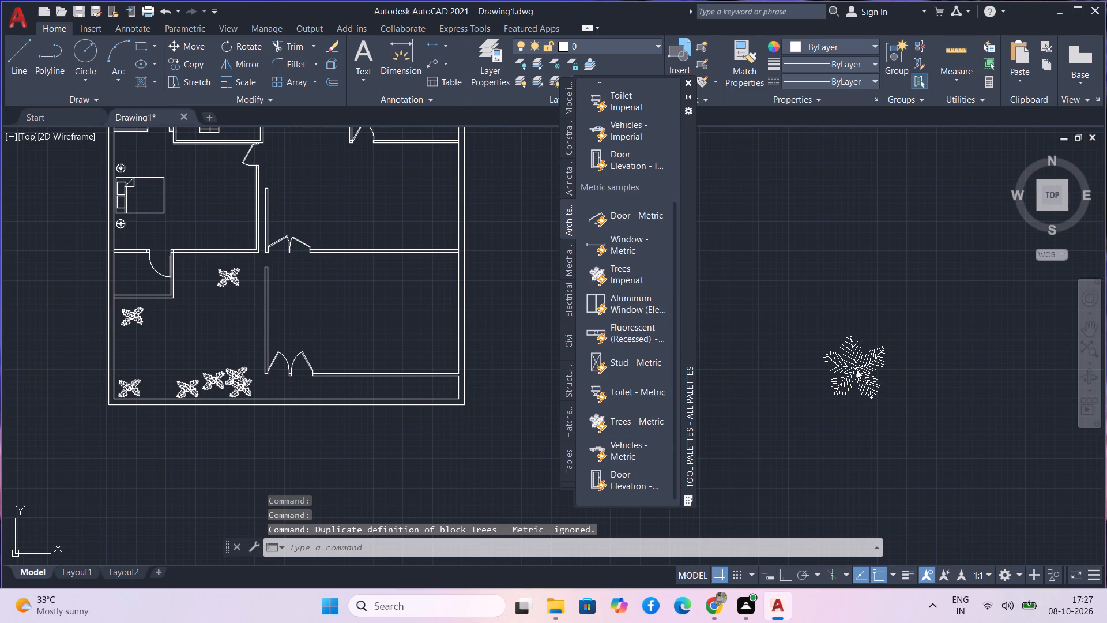
drag(856, 369, 796, 389)
click(796, 389)
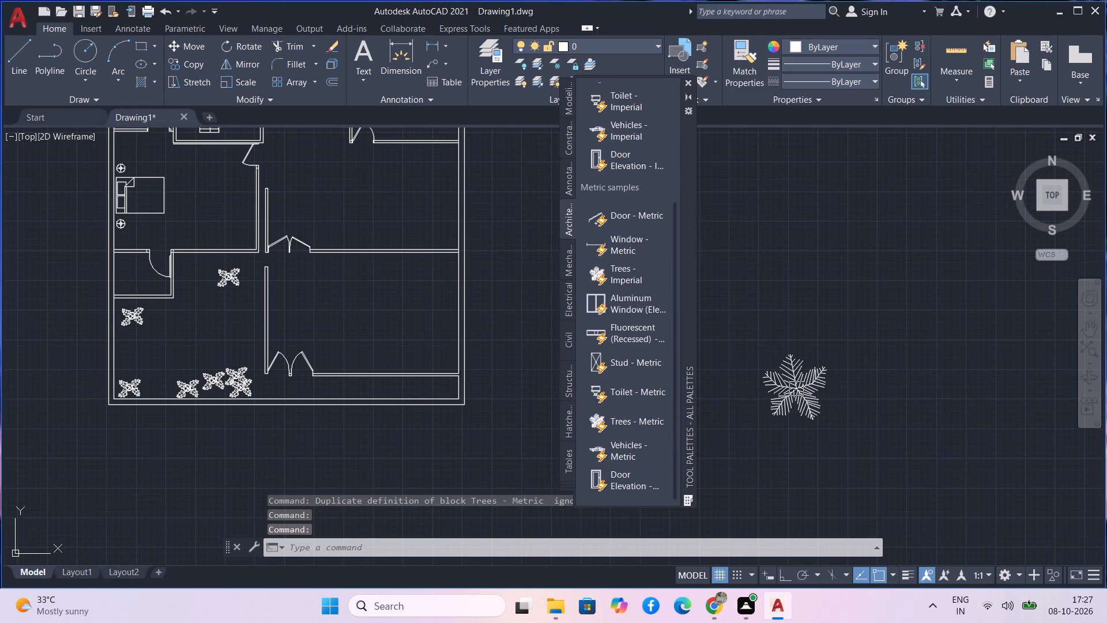
Switch the inserted tree block's view to Palm (Elevation) and close the tool palettes.
click(815, 389)
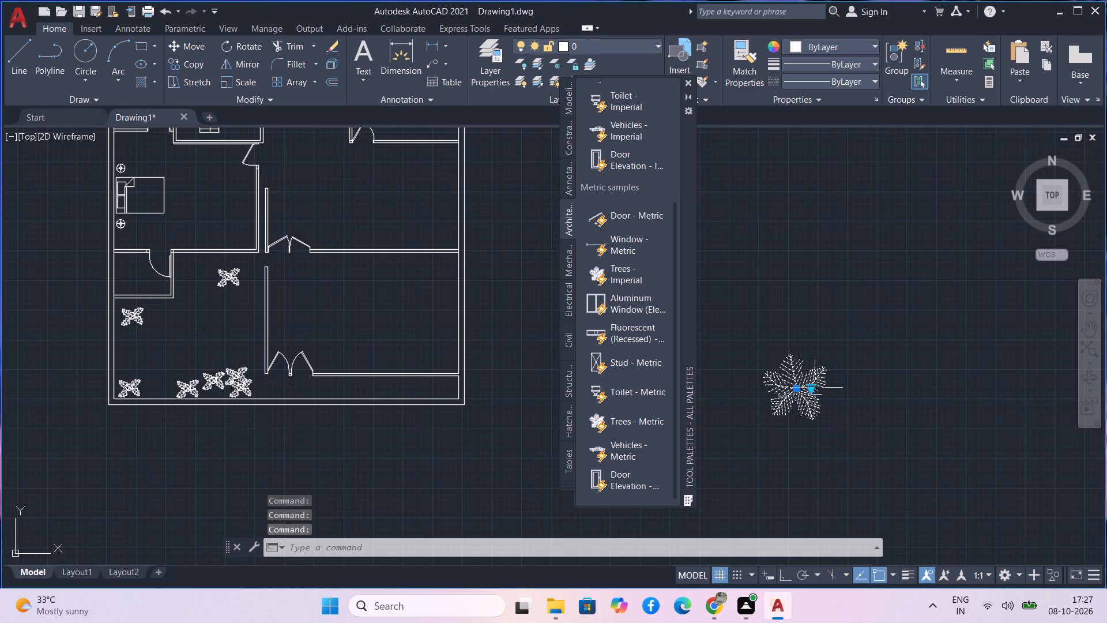
click(815, 388)
click(812, 391)
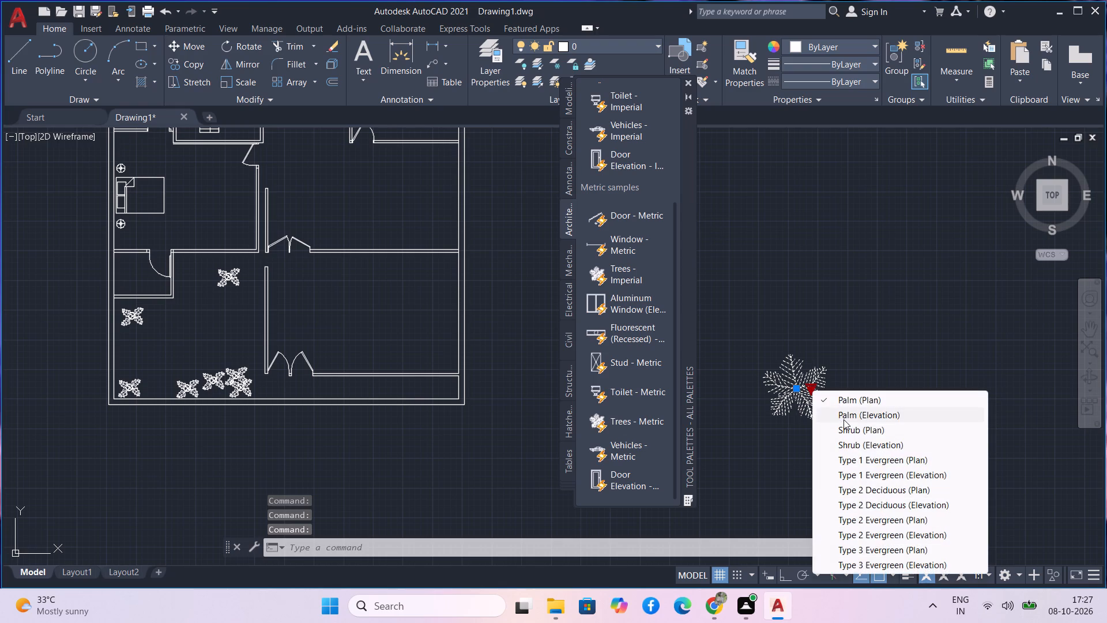
click(844, 419)
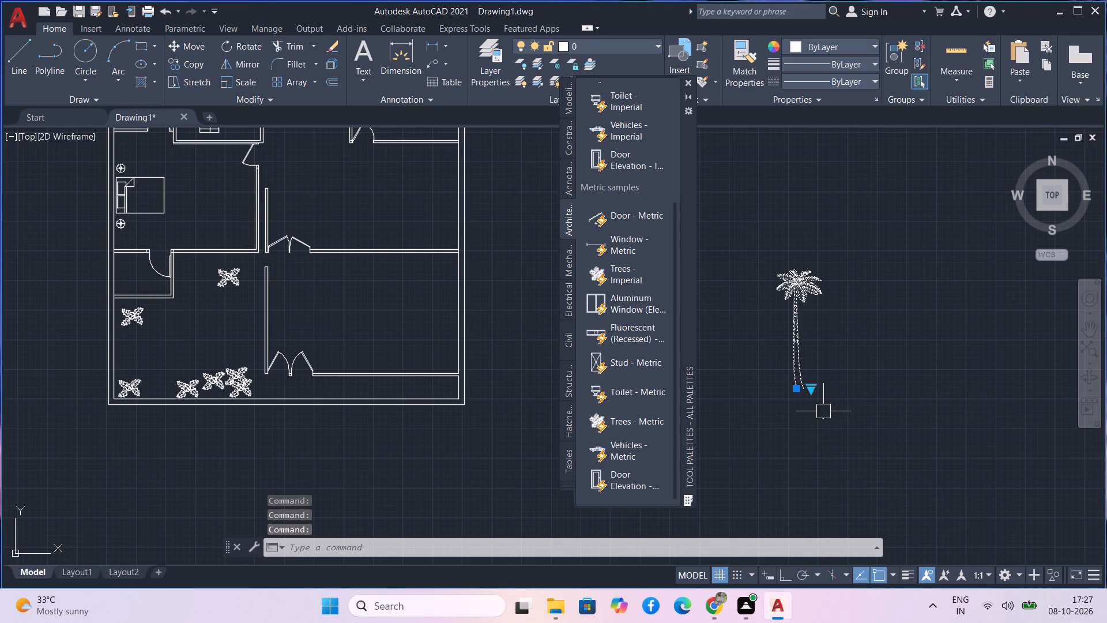
key(Escape)
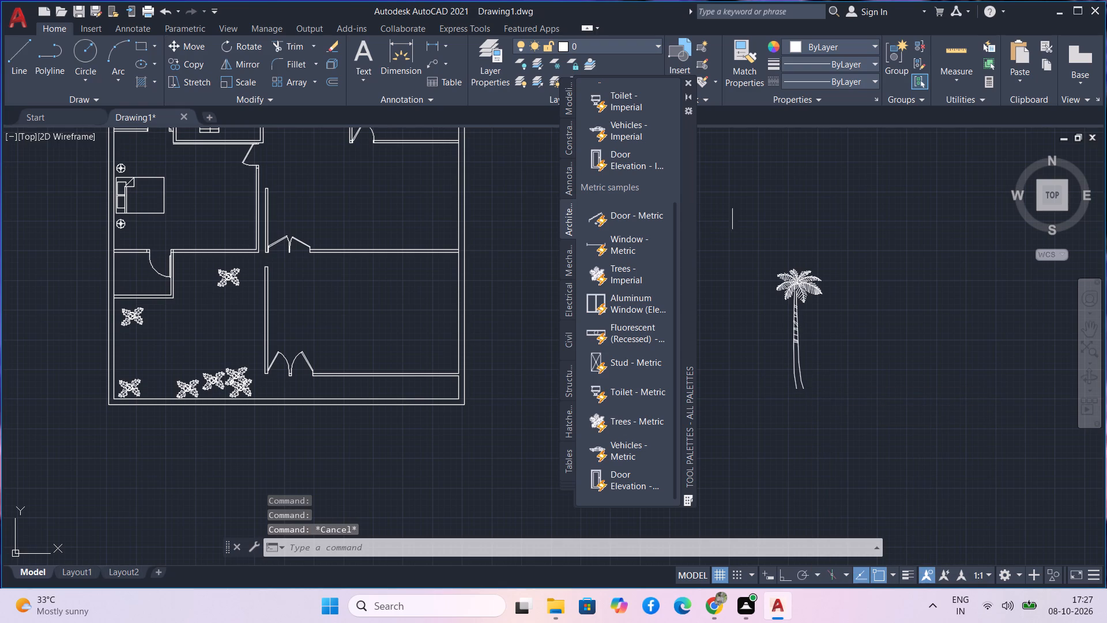
click(688, 83)
Copy the palm elevation block from its trunk base to just outside the floor plan's lower-right corner, near the bottom wall's level.
drag(844, 431, 800, 361)
click(780, 285)
key(m)
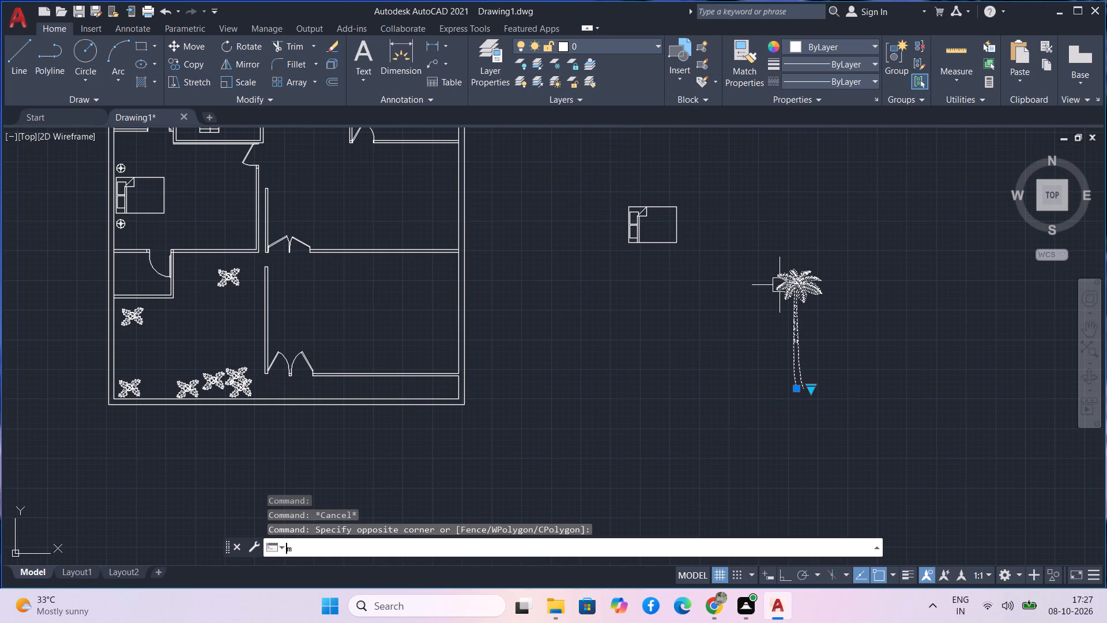
key(BackSpace)
text(co)
key(space)
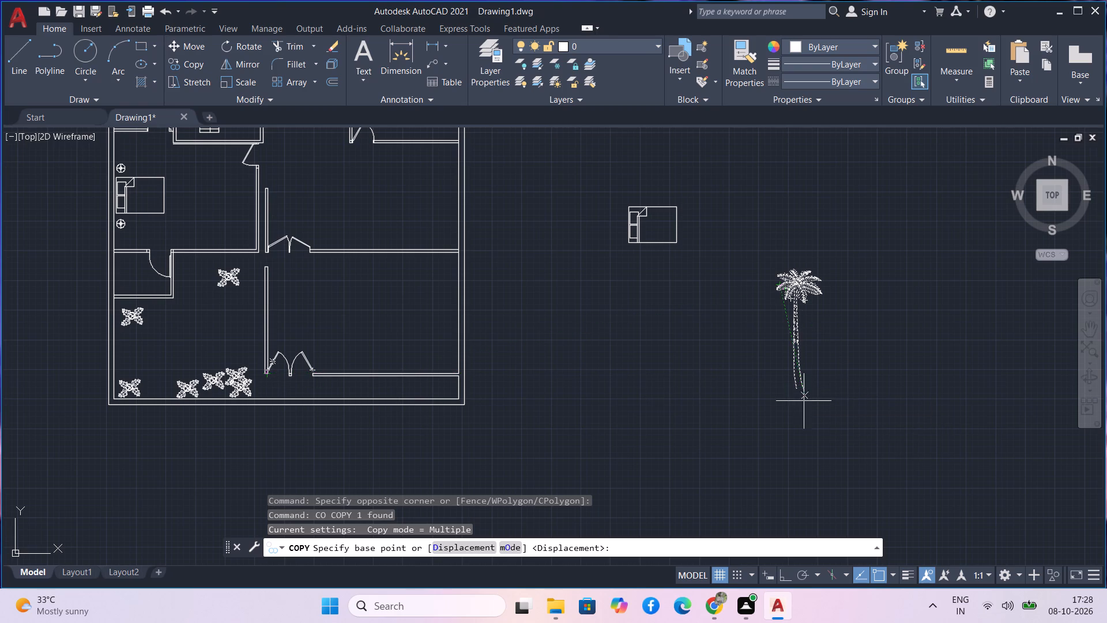
scroll(805, 394, up, 3)
click(799, 382)
scroll(672, 432, down, 3)
middle_drag(622, 463, 623, 462)
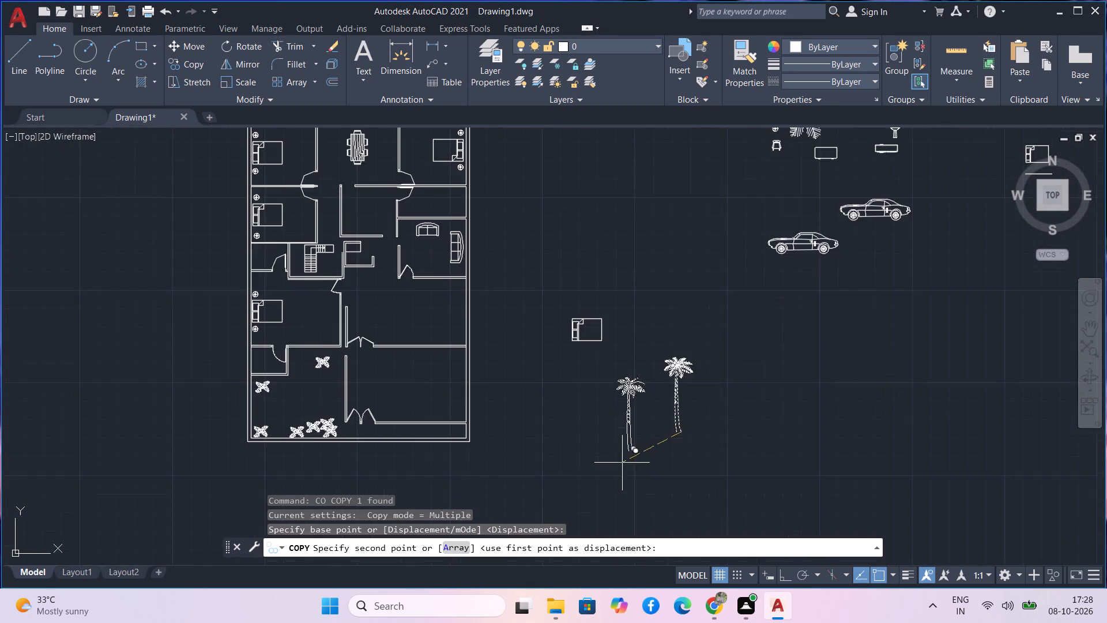
middle_drag(623, 462, 707, 412)
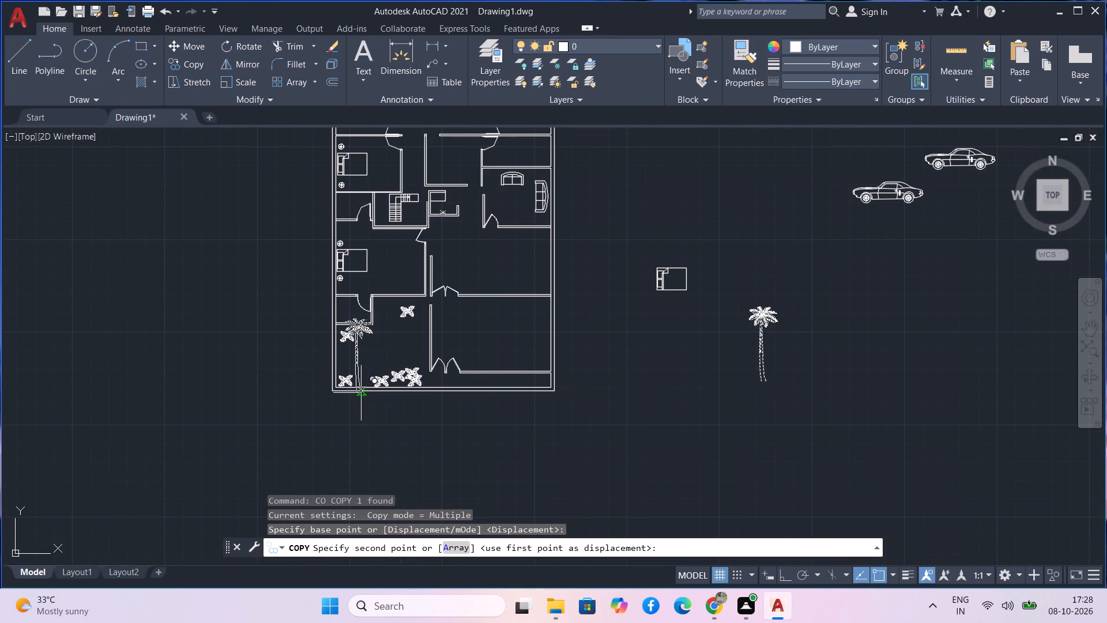
scroll(361, 393, up, 4)
scroll(253, 391, down, 2)
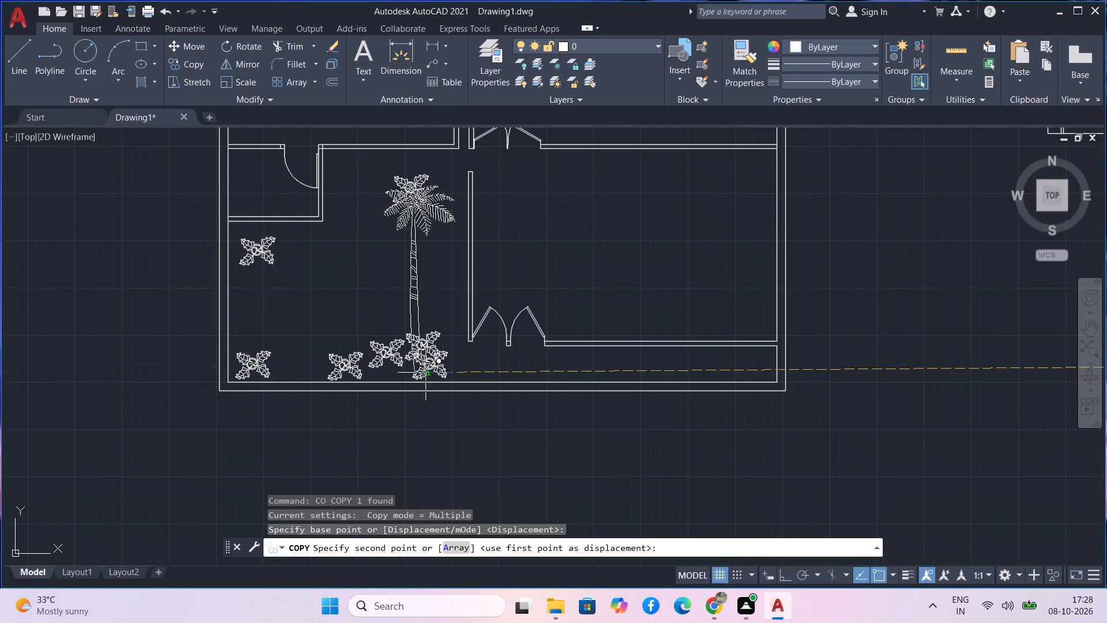
scroll(434, 380, up, 3)
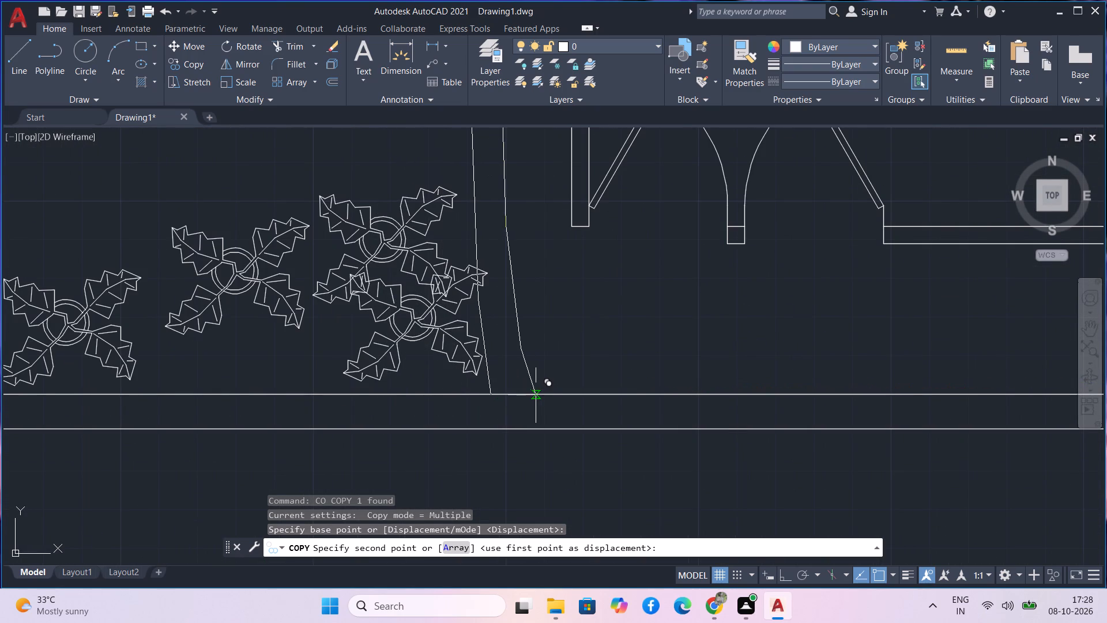
scroll(536, 395, down, 3)
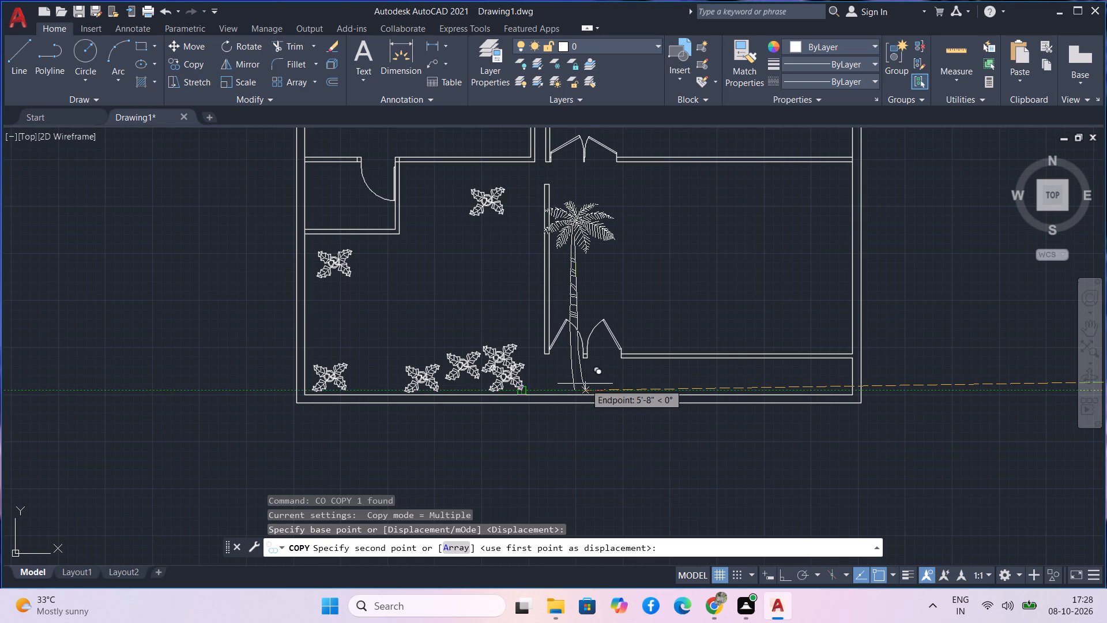
click(1006, 390)
key(Escape)
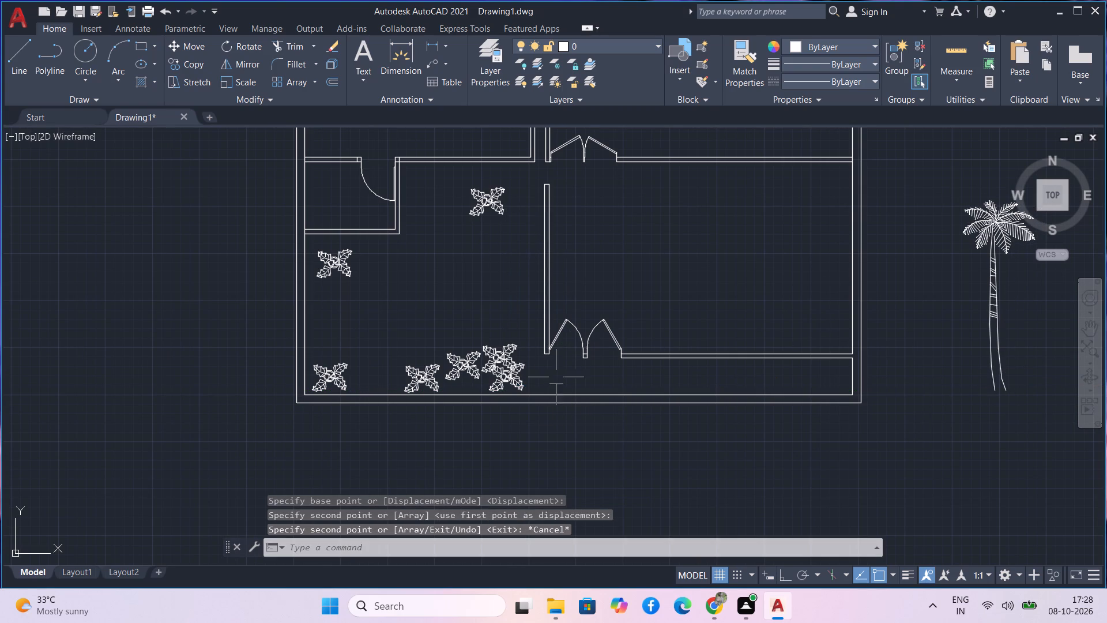
Erase the four clustered plants along the open area's lower wall, keeping the one in the lower-left corner.
drag(529, 378, 524, 374)
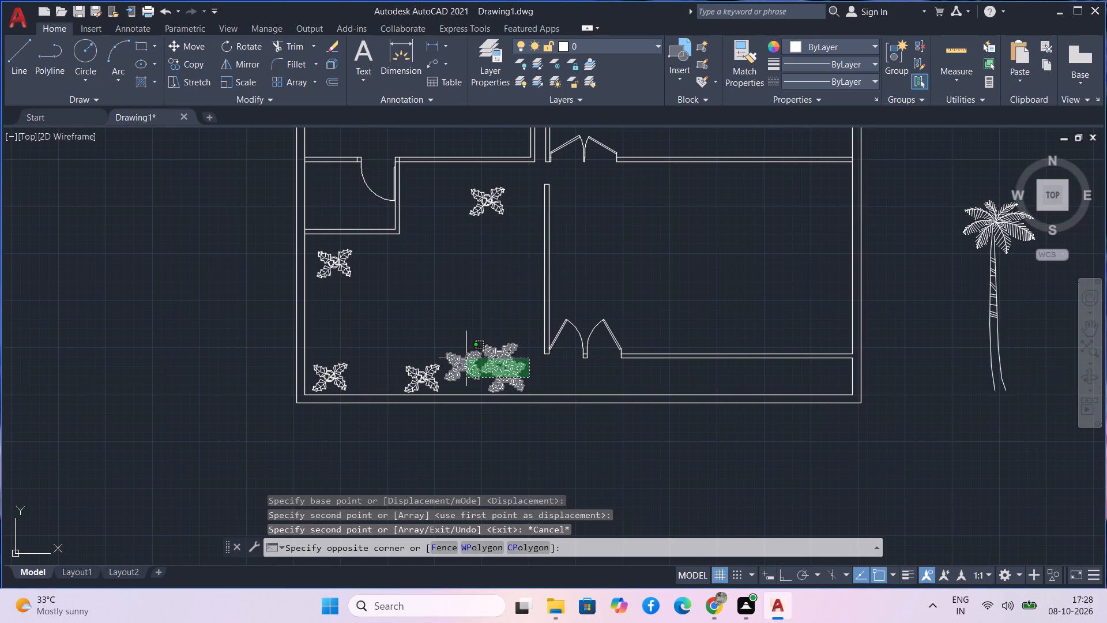
key(Escape)
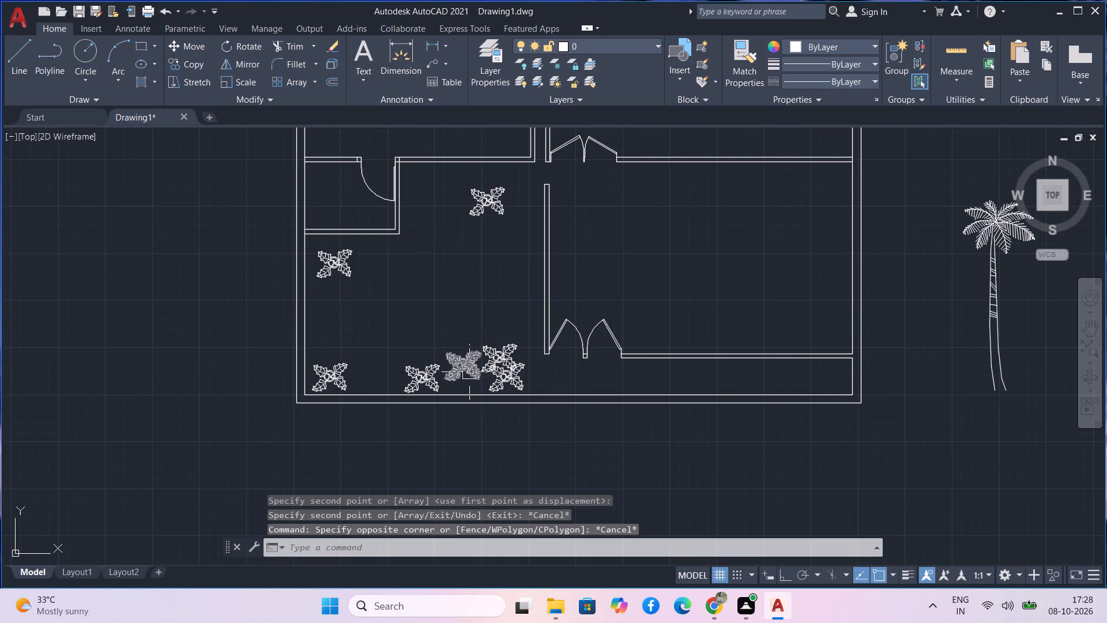
click(469, 372)
scroll(465, 370, up, 5)
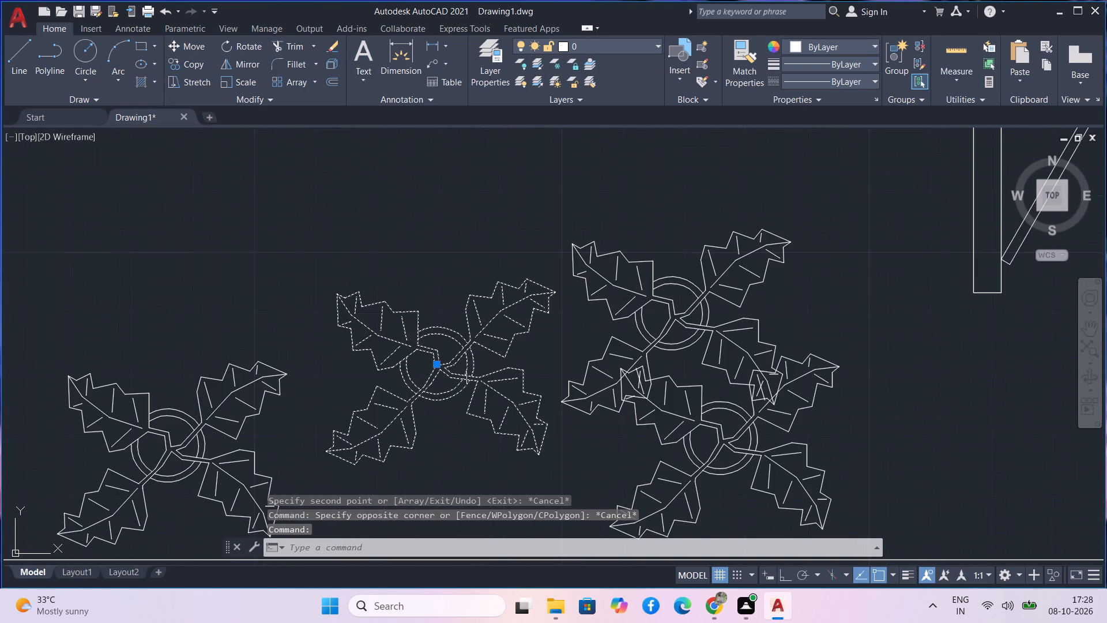
click(437, 363)
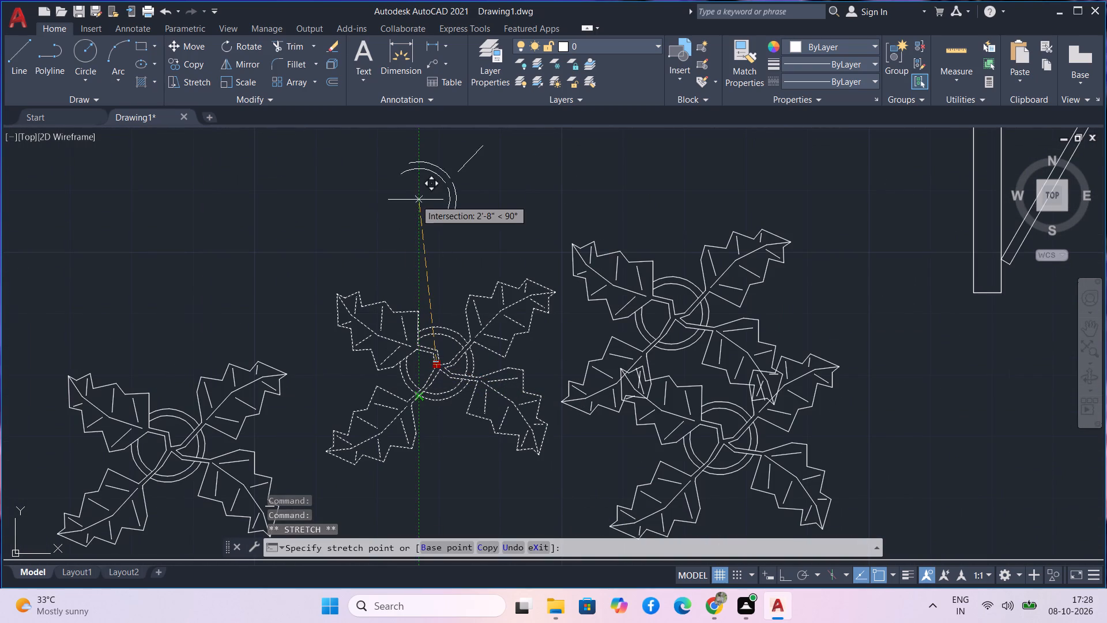
key(Escape)
scroll(747, 372, down, 2)
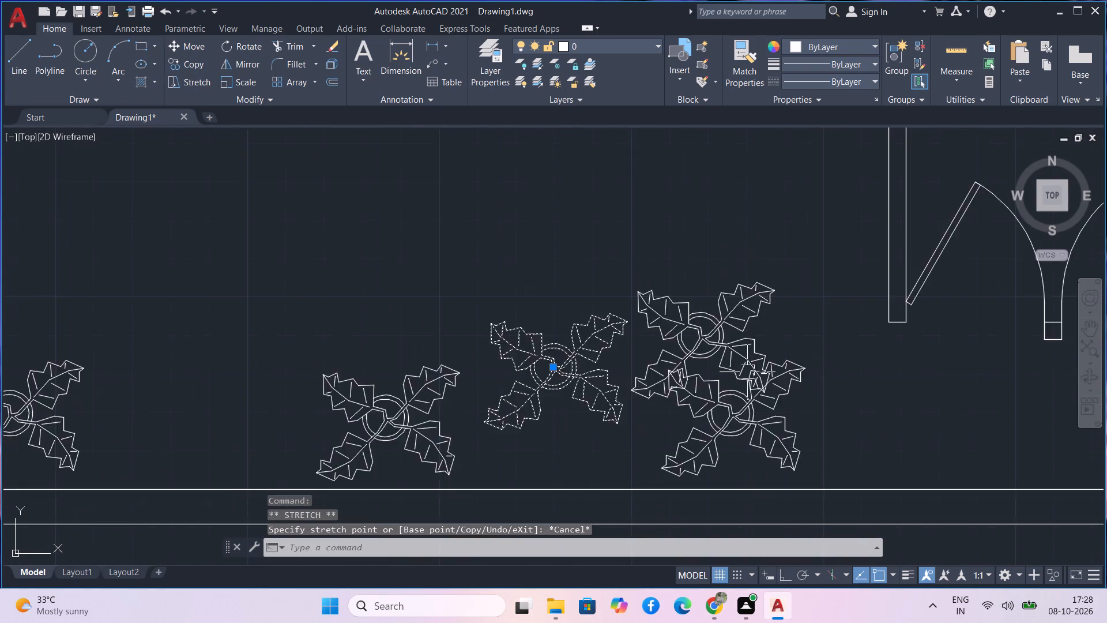
scroll(747, 372, down, 1)
drag(786, 387, 720, 369)
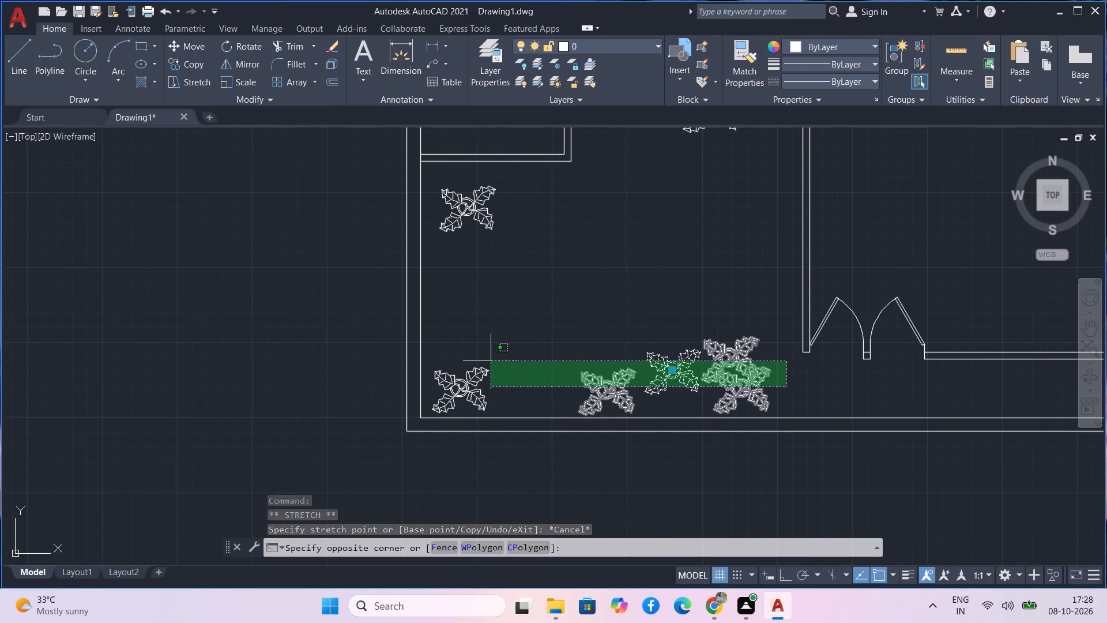
click(506, 314)
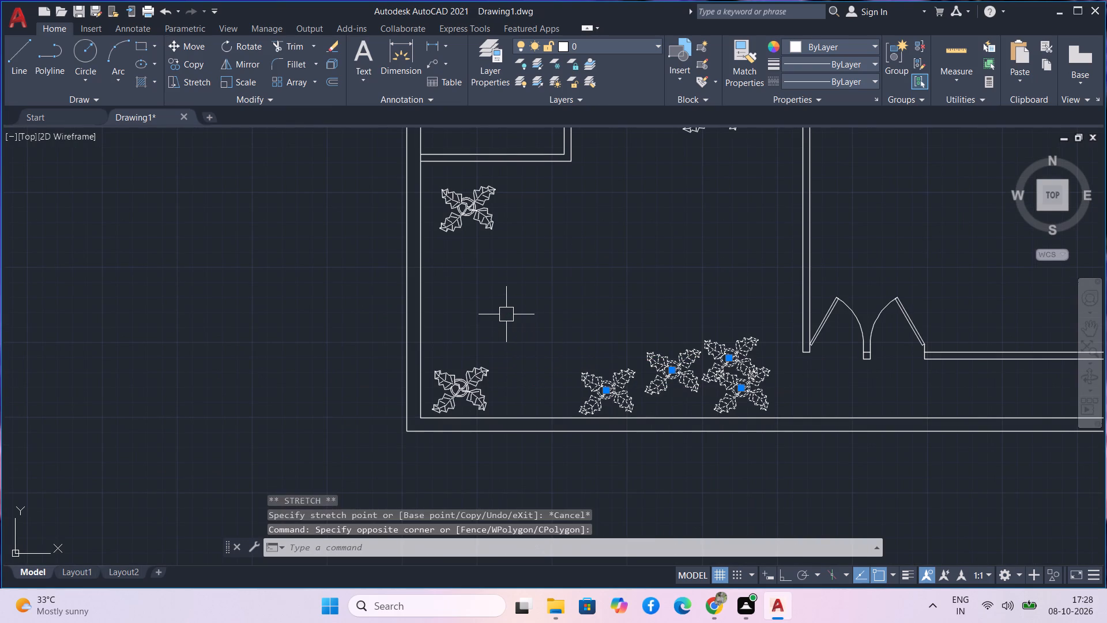
key(Delete)
scroll(612, 343, down, 2)
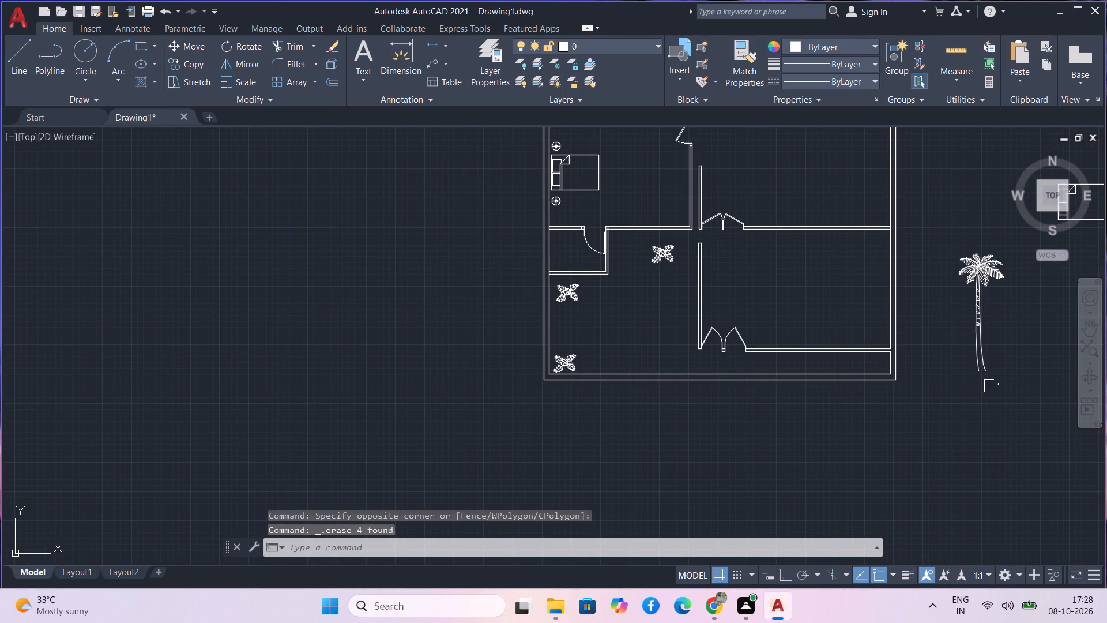
Copy the palm elevation nearest the plan onto the open area's bottom wall and into the empty space left of the plan.
drag(996, 381, 983, 353)
click(941, 305)
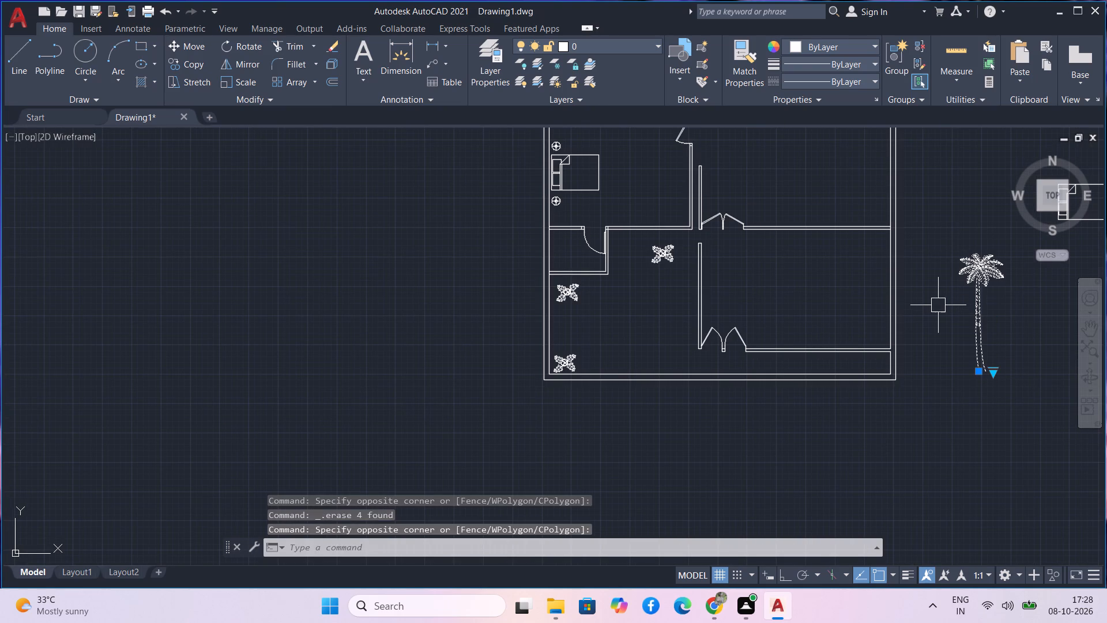
key(c)
text(o)
key(space)
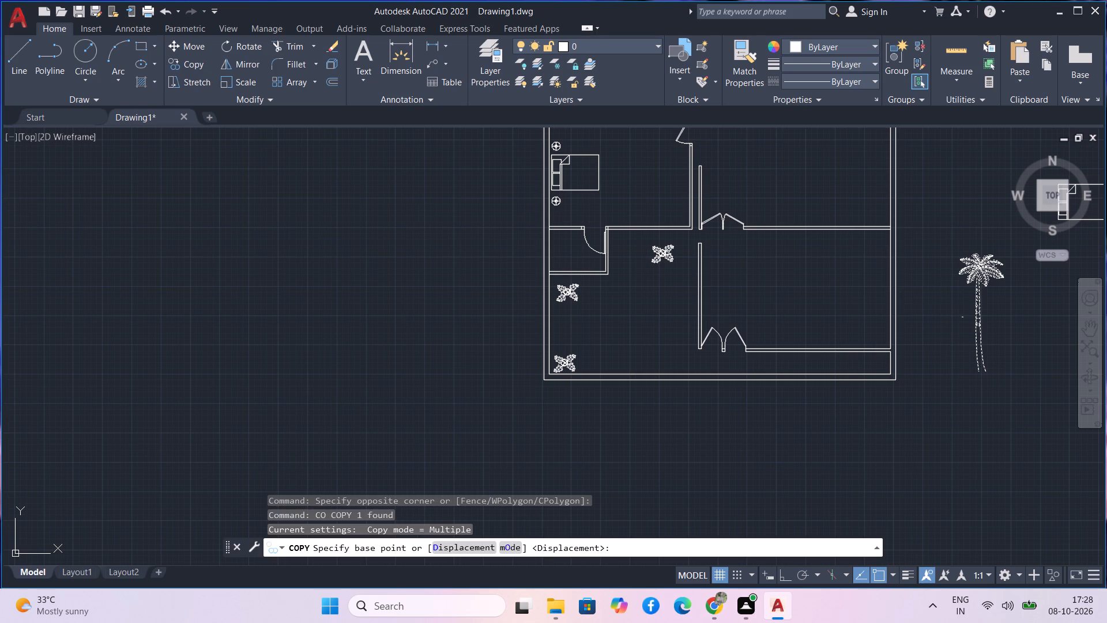
scroll(984, 369, up, 2)
click(986, 377)
scroll(924, 367, down, 2)
middle_drag(784, 374, 783, 388)
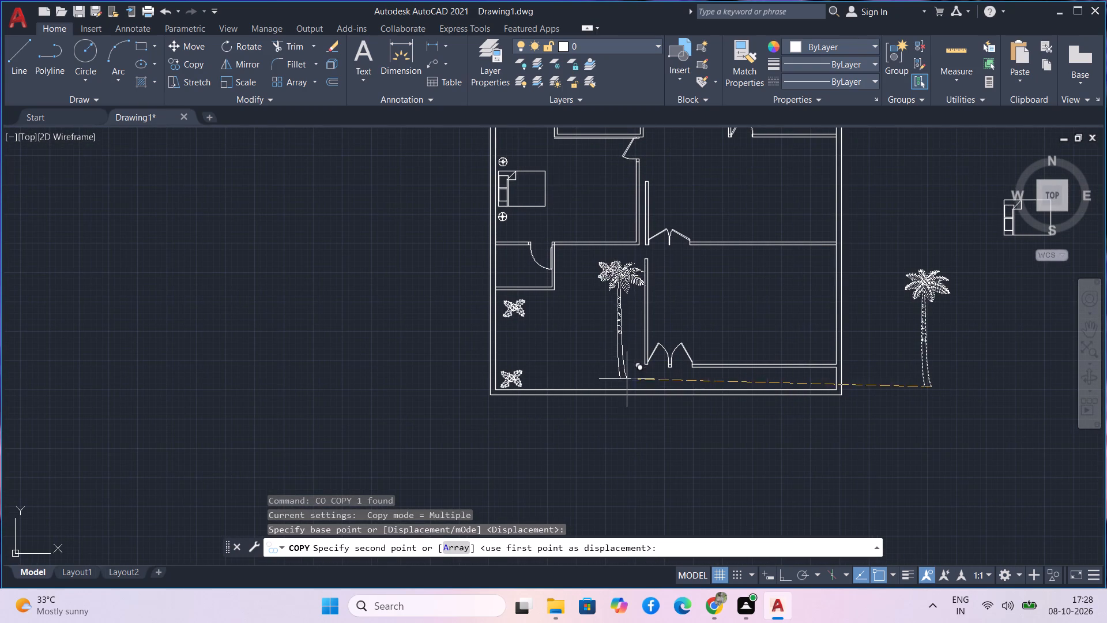
scroll(630, 387, up, 3)
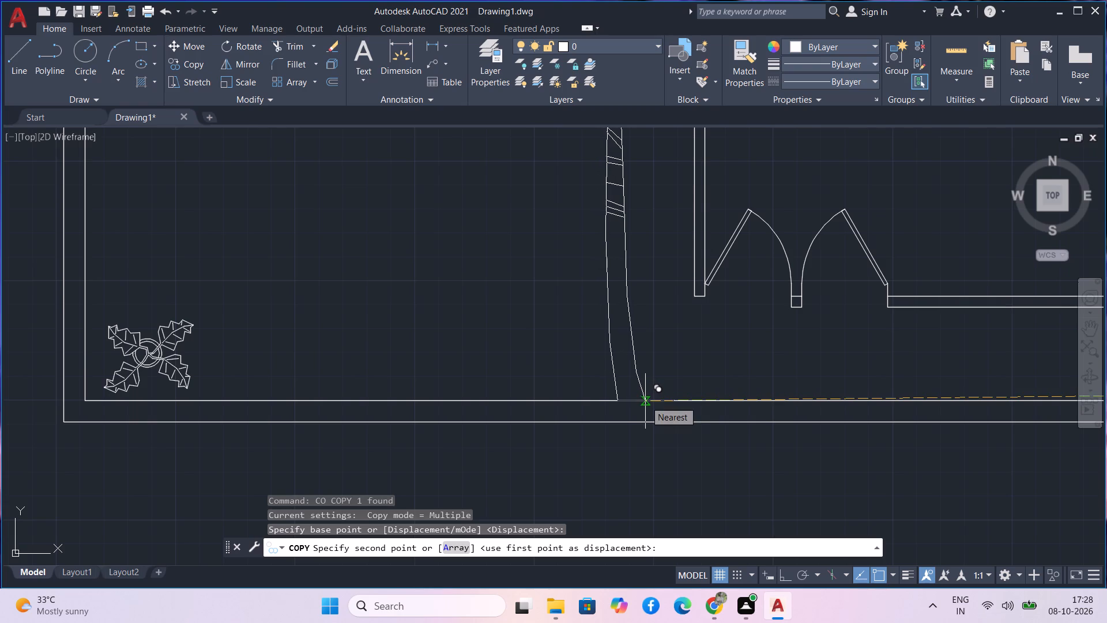
click(645, 401)
scroll(643, 404, down, 4)
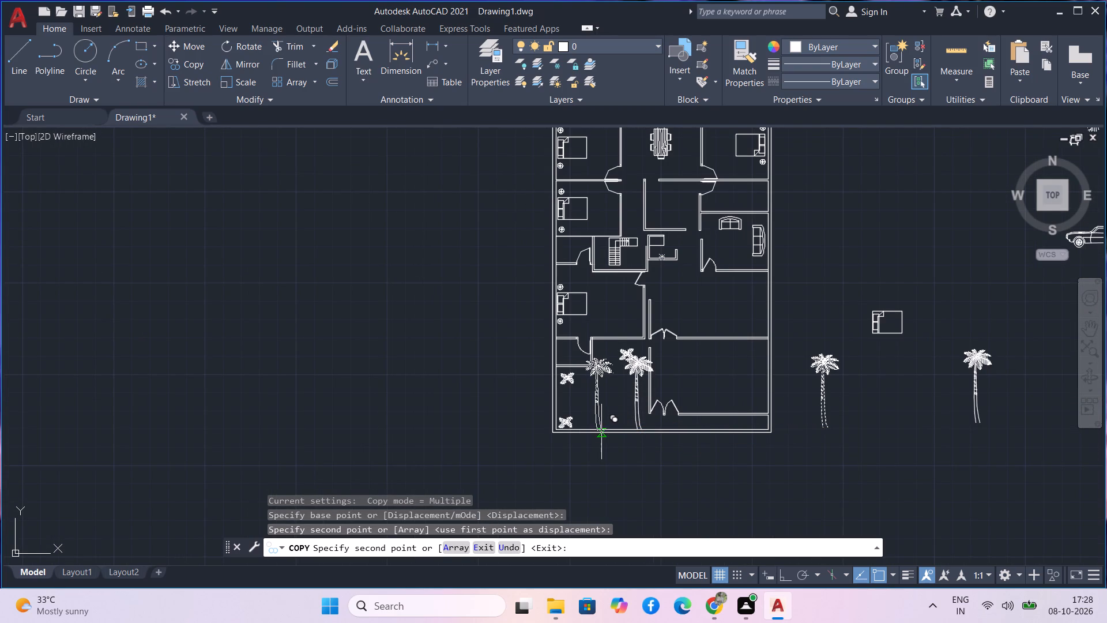
click(400, 404)
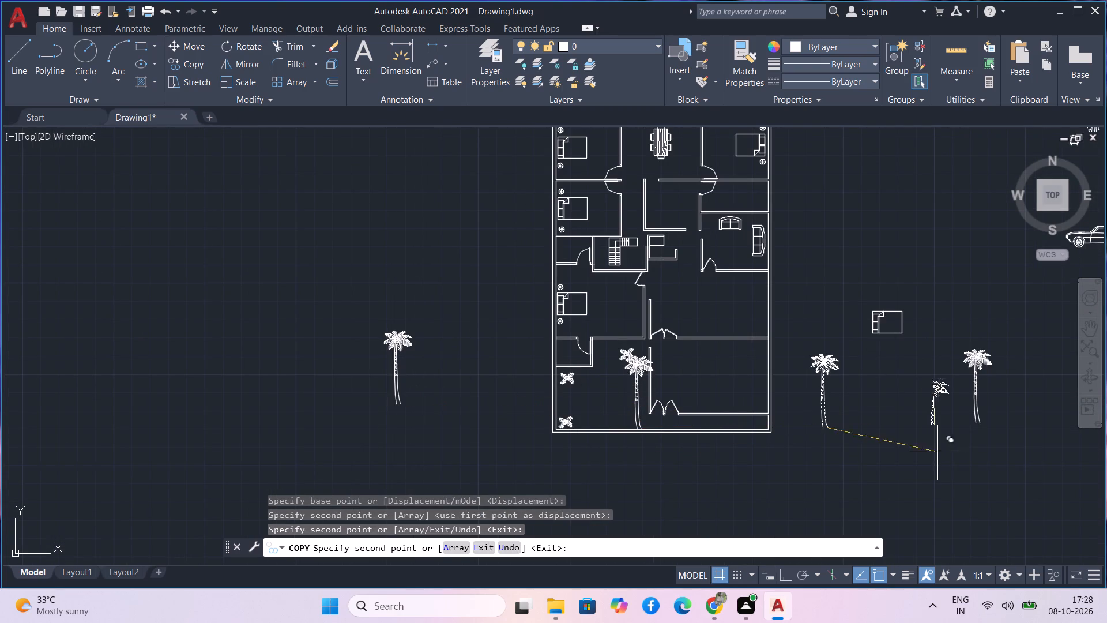
key(Escape)
Erase the three remaining plants in the open area at the lower left of the floor plan.
scroll(622, 354, up, 2)
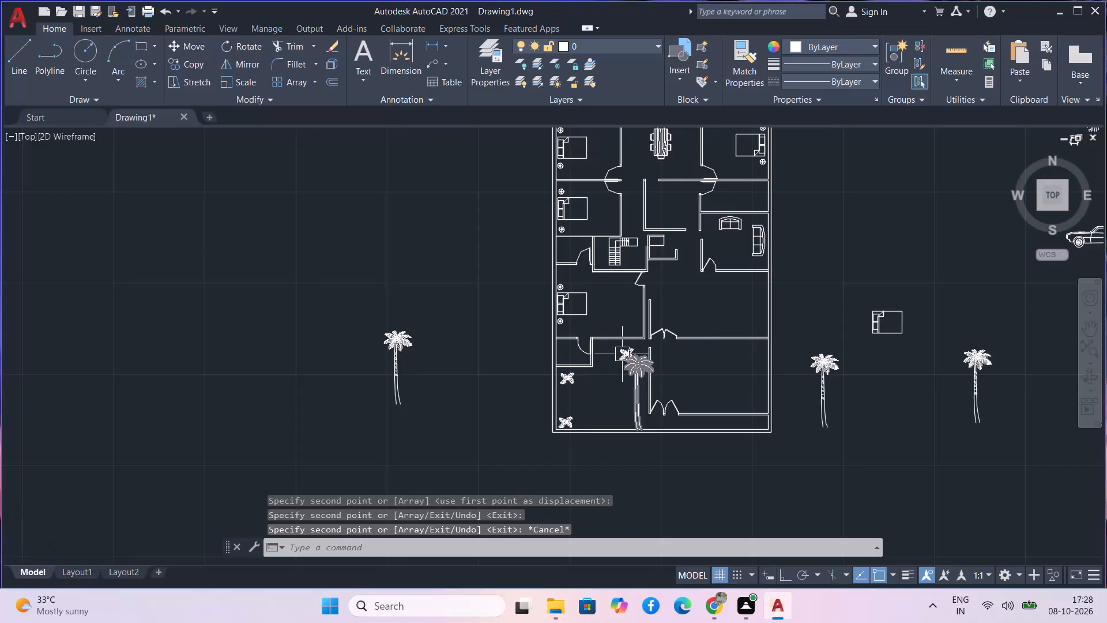
scroll(622, 354, up, 4)
click(641, 364)
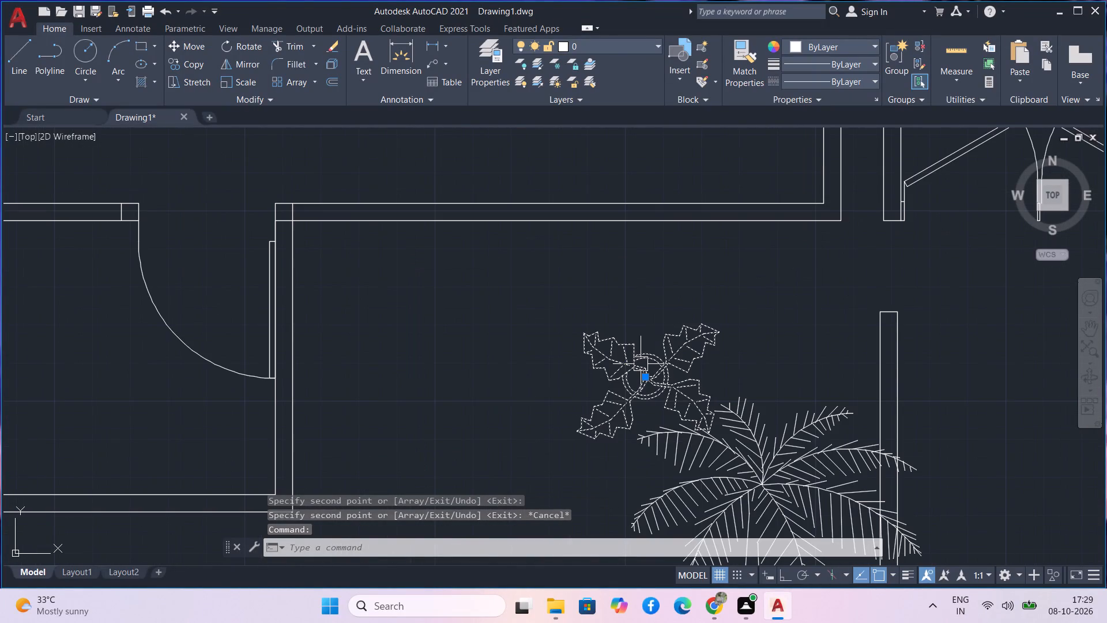
key(Delete)
scroll(623, 374, down, 1)
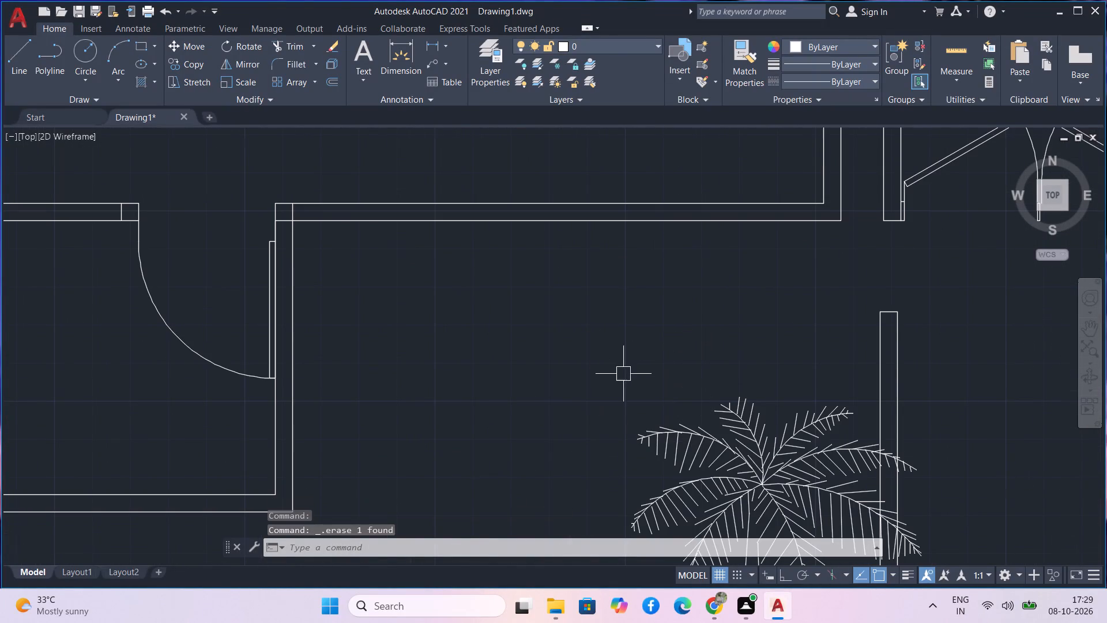
scroll(623, 374, down, 2)
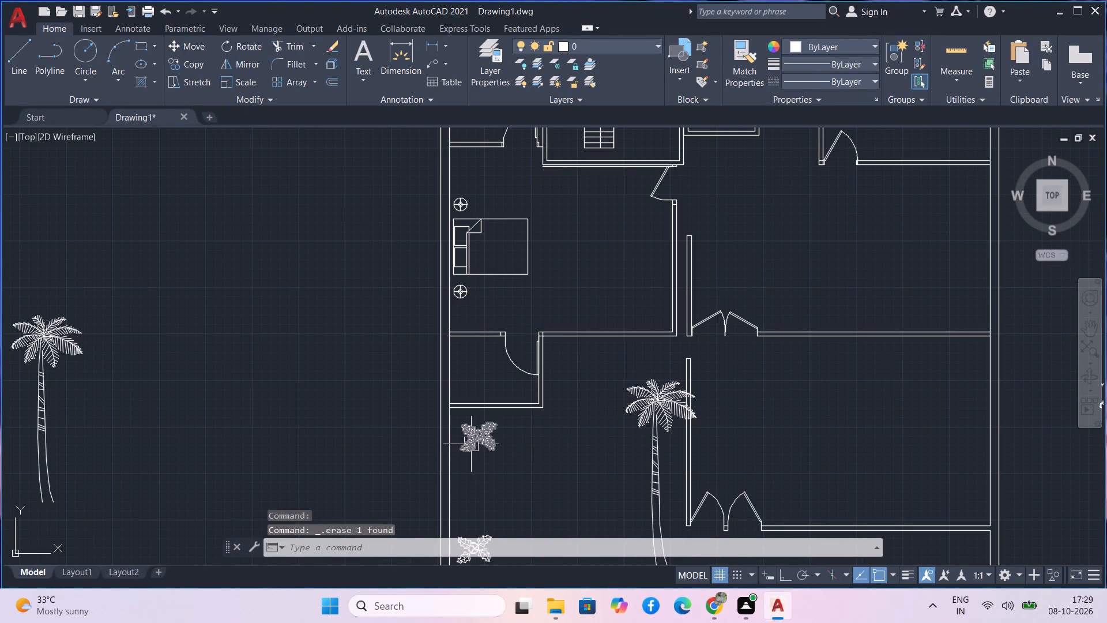
click(471, 444)
key(Delete)
scroll(471, 444, down, 3)
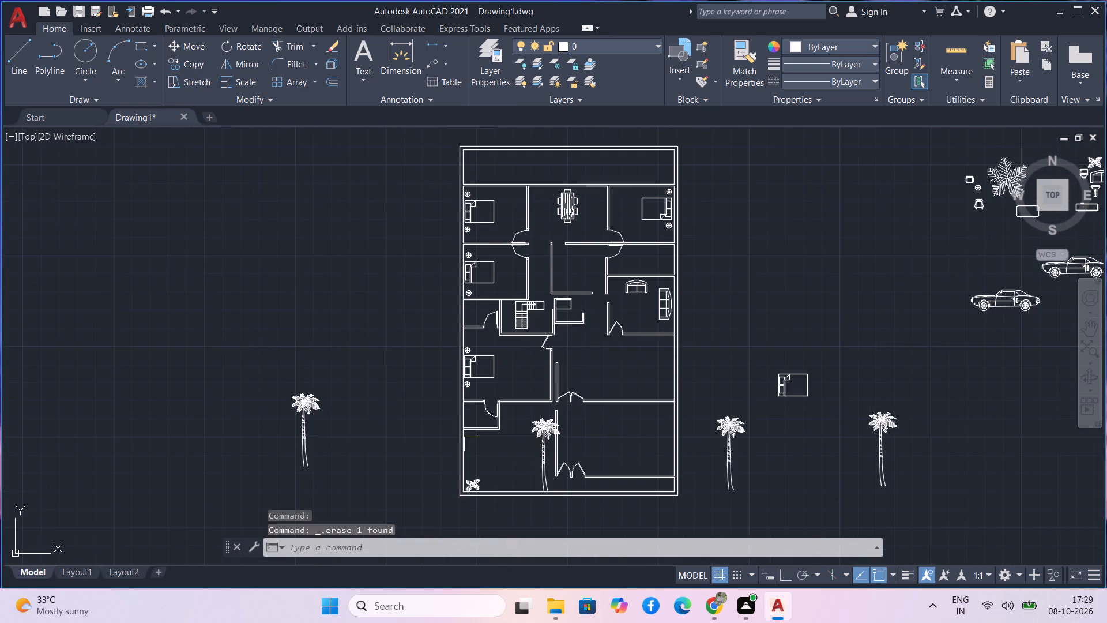
scroll(476, 479, up, 3)
click(470, 498)
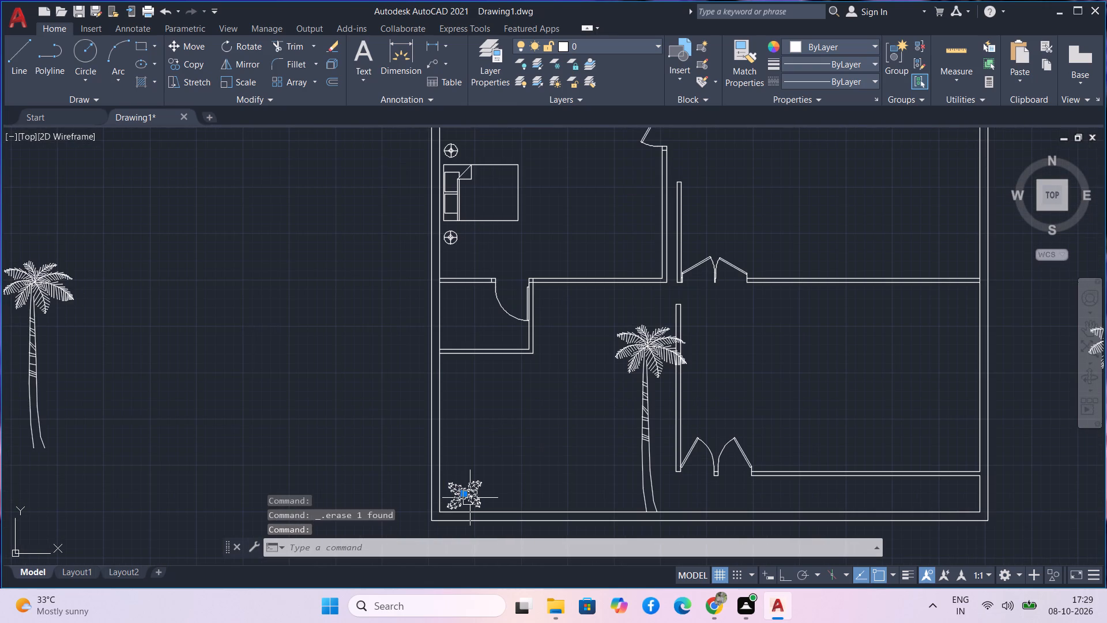
key(Delete)
Switch the tree block left of the plan to the Type 3 Evergreen (Elevation) view.
middle_drag(262, 374, 299, 386)
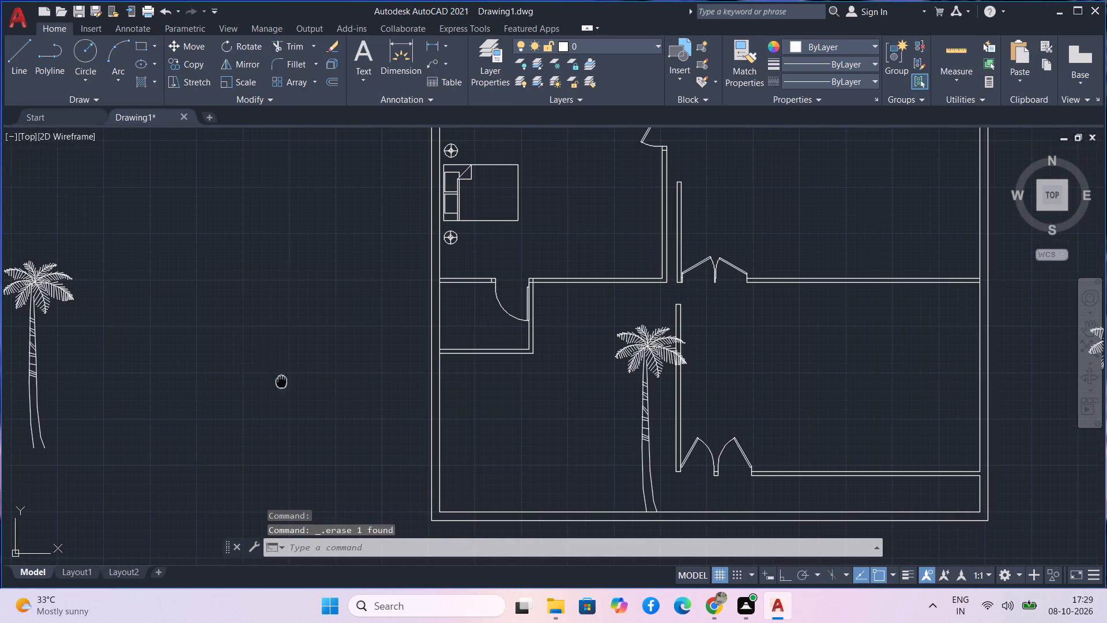
middle_drag(299, 386, 409, 361)
drag(196, 438, 176, 401)
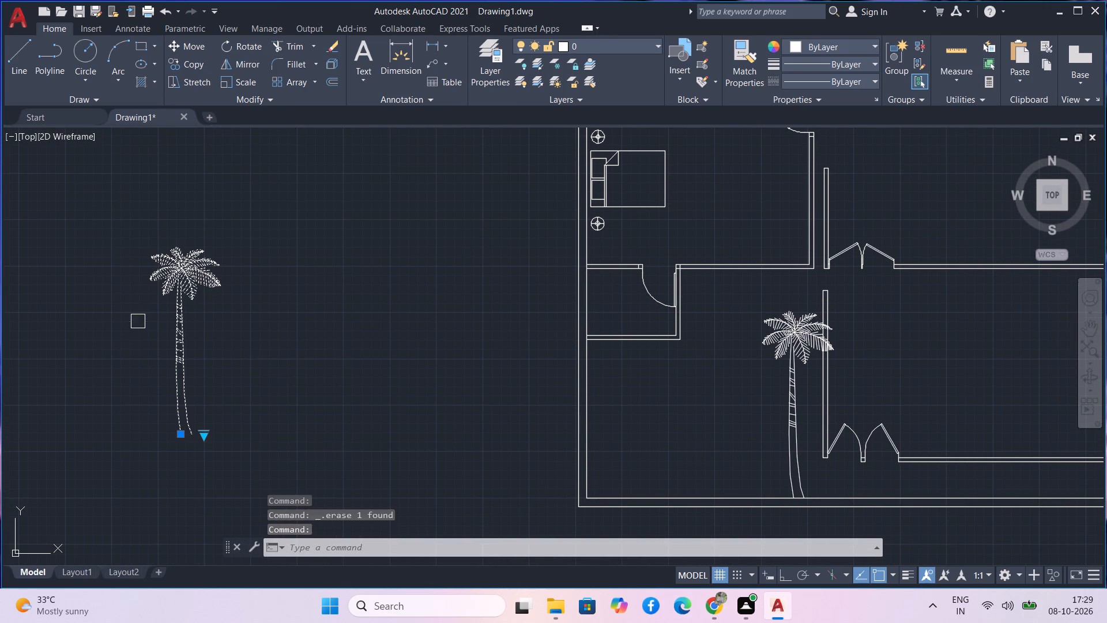
click(205, 439)
click(206, 438)
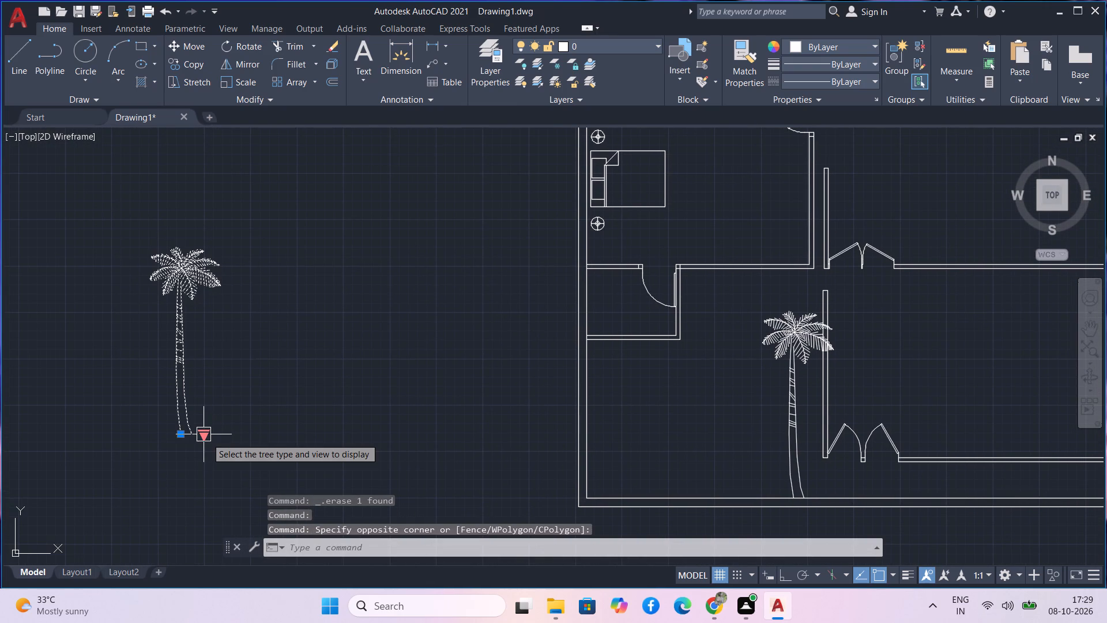
click(206, 438)
click(250, 400)
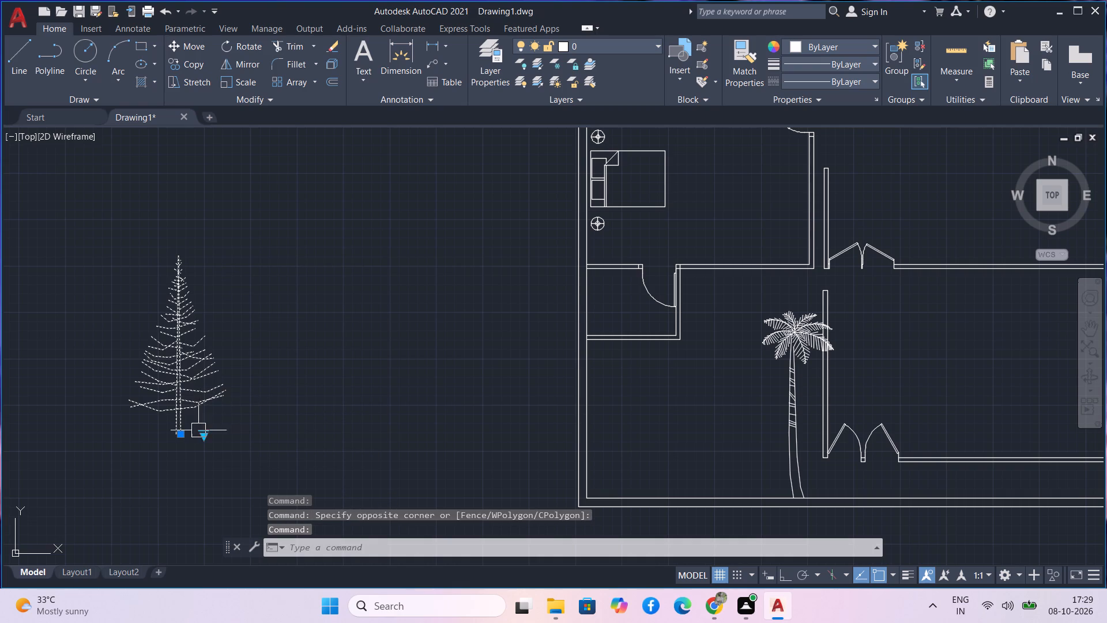
click(201, 436)
click(230, 427)
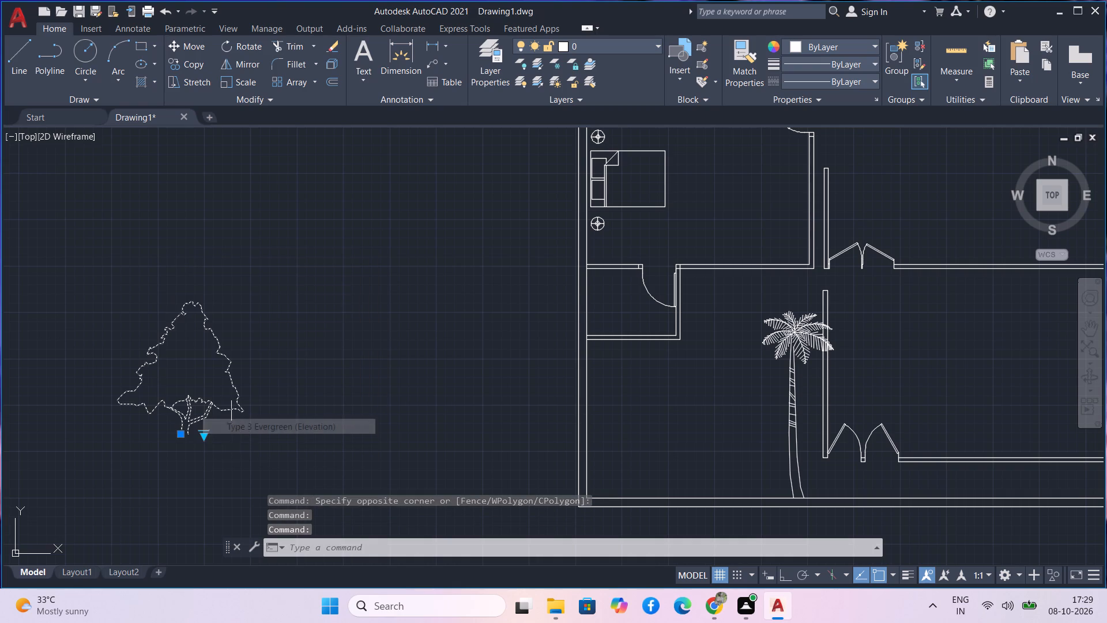
key(Escape)
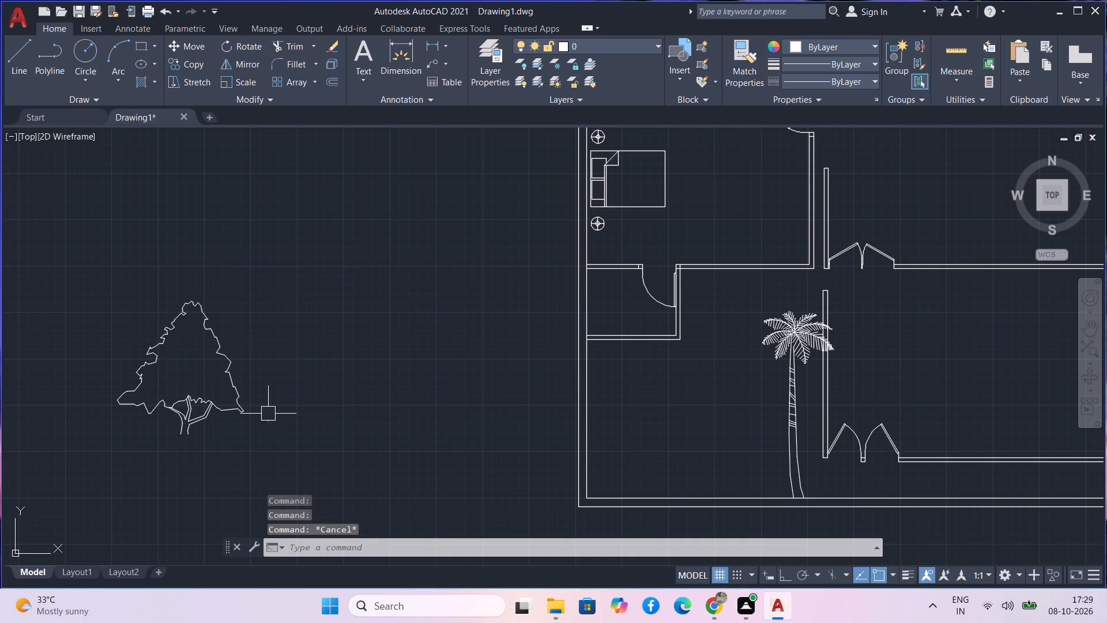
Move the evergreen tree into the lower-left corner of the plan's open area, with its trunk at the bottom wall.
drag(260, 423, 238, 399)
click(167, 356)
text(m)
key(space)
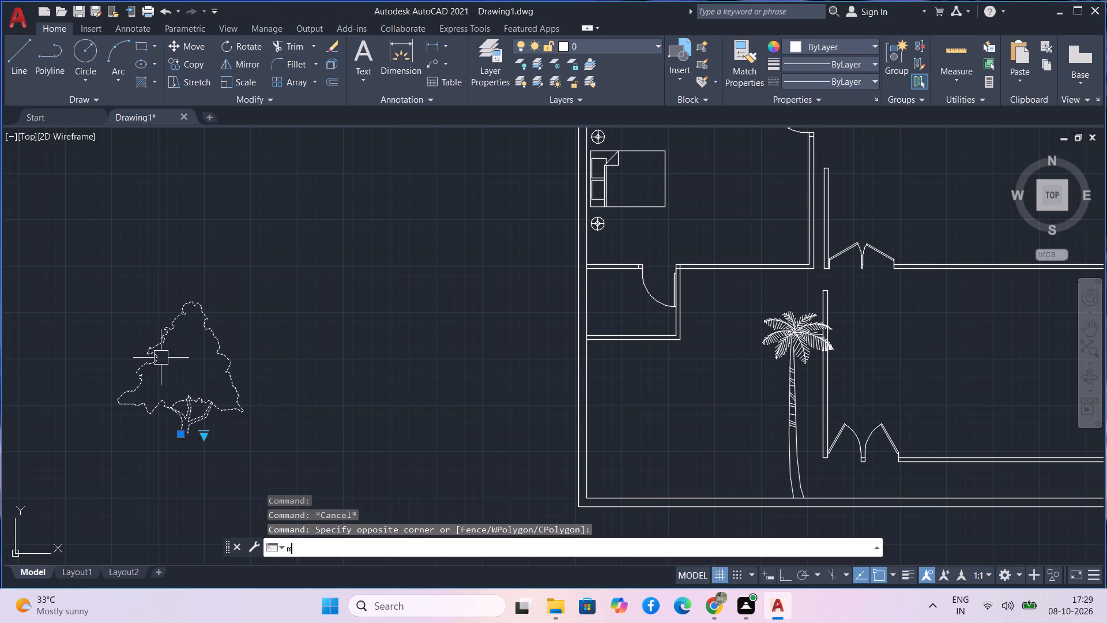
drag(189, 416, 243, 421)
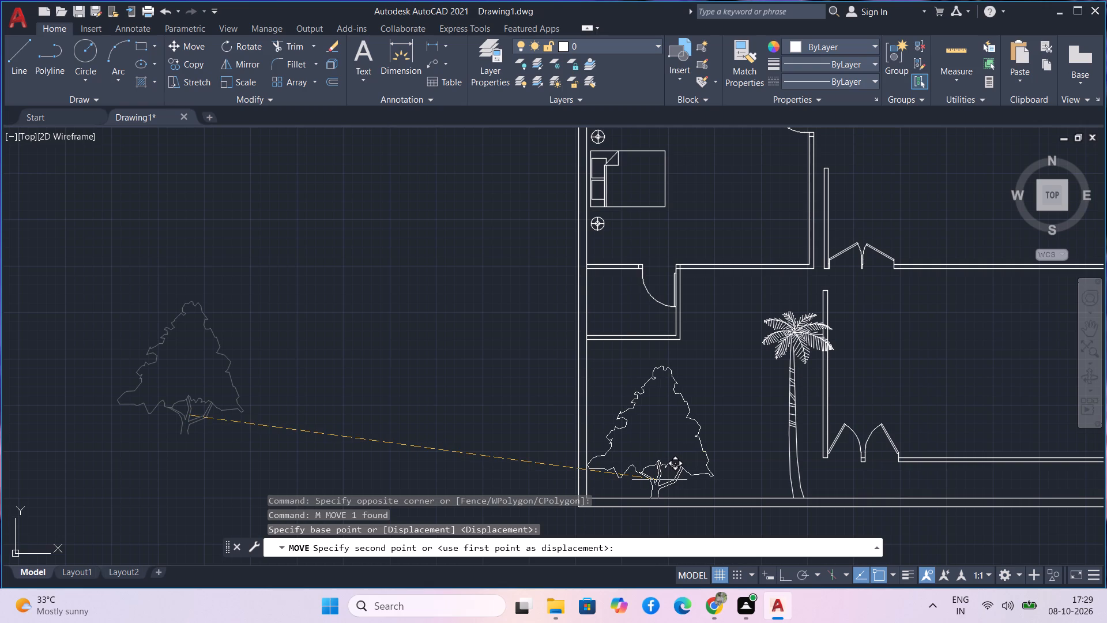
click(660, 480)
scroll(382, 367, down, 2)
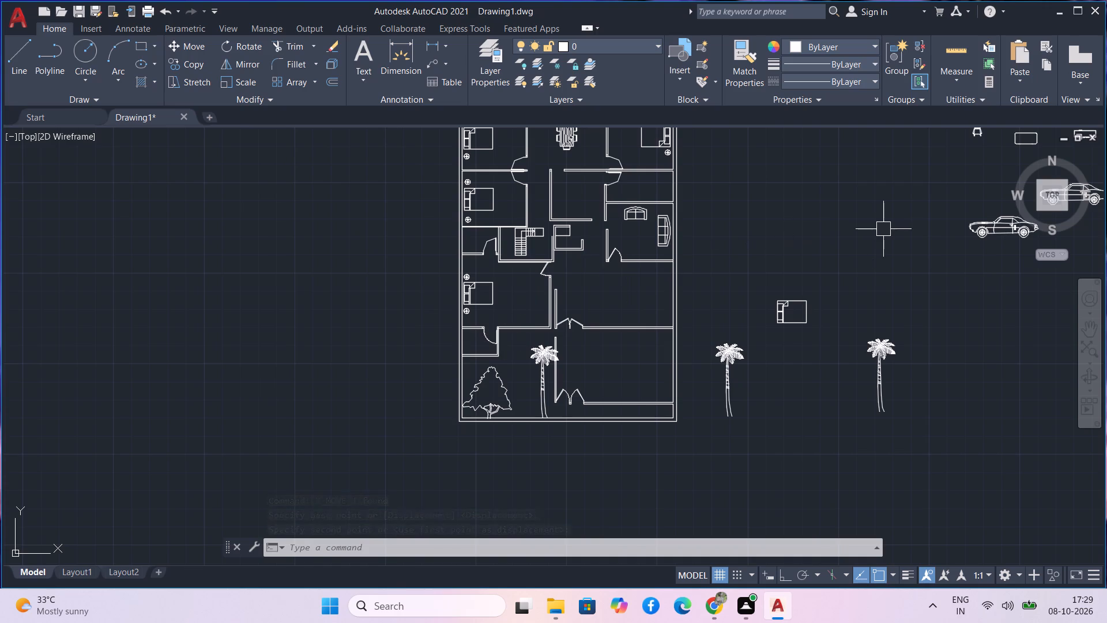
Move the two car blocks together down to the empty space below and right of the outer palm trees.
middle_drag(933, 253, 846, 294)
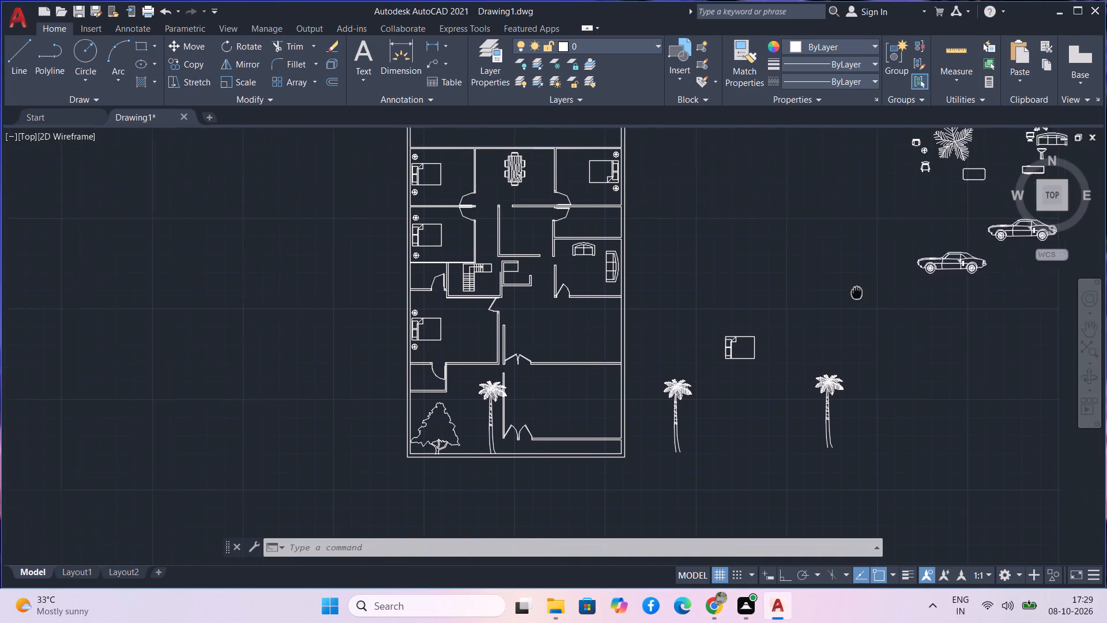
middle_drag(846, 294, 781, 291)
drag(907, 296, 876, 252)
click(831, 224)
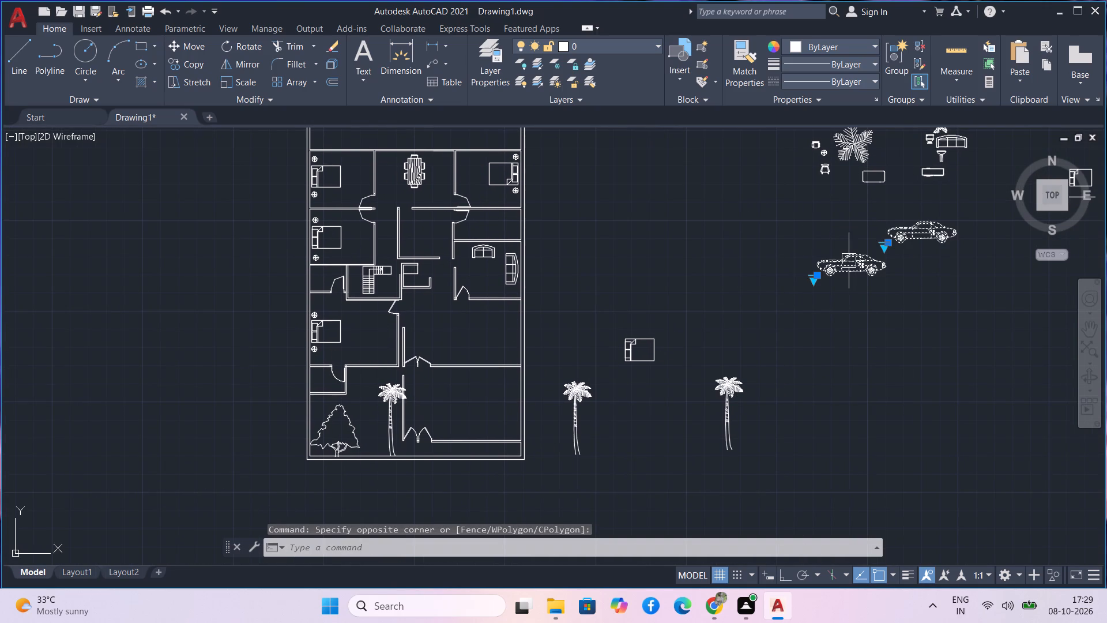
text(m)
key(space)
drag(849, 257, 897, 364)
click(927, 481)
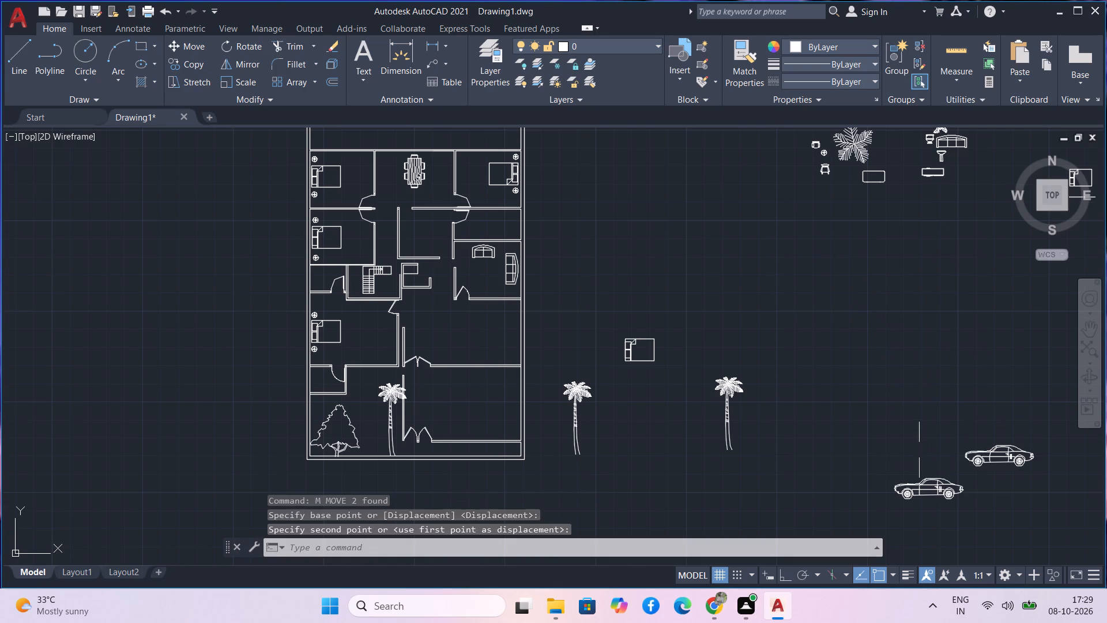
key(Escape)
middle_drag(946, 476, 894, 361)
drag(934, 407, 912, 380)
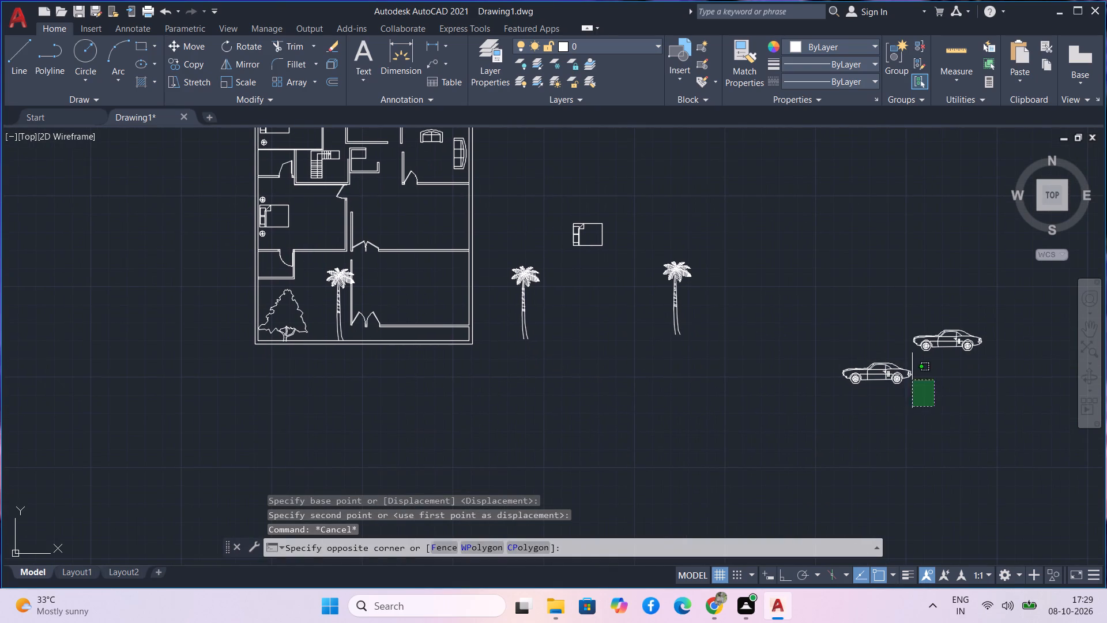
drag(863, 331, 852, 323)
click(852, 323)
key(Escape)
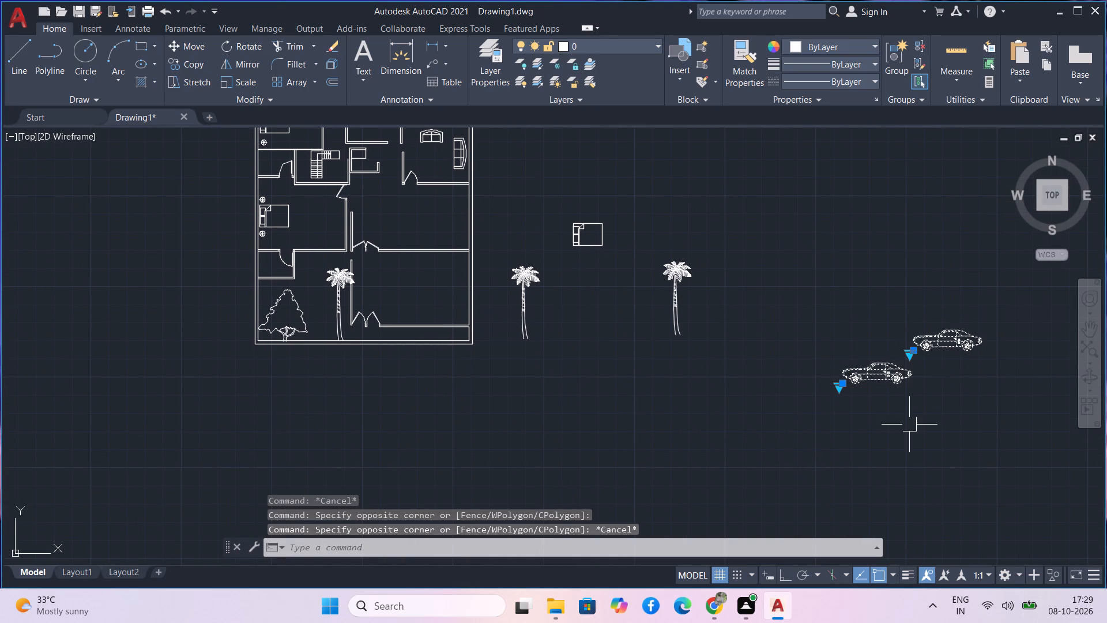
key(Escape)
Move the left car away from the other one, into the empty space below the palm trees.
drag(909, 425, 893, 395)
drag(891, 391, 887, 384)
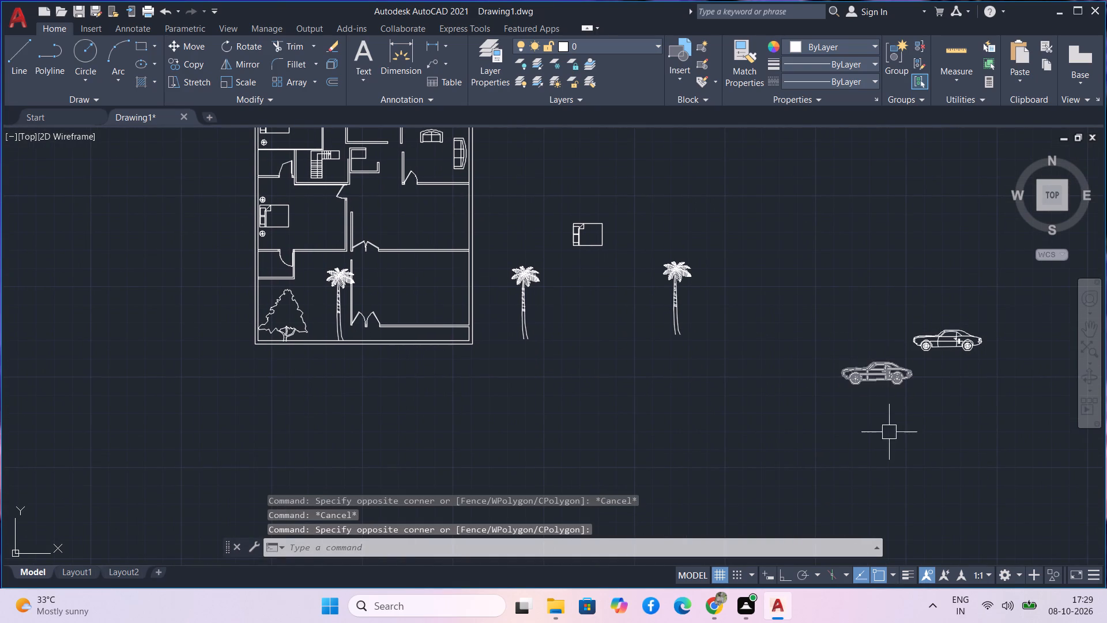
click(878, 379)
text(m)
key(space)
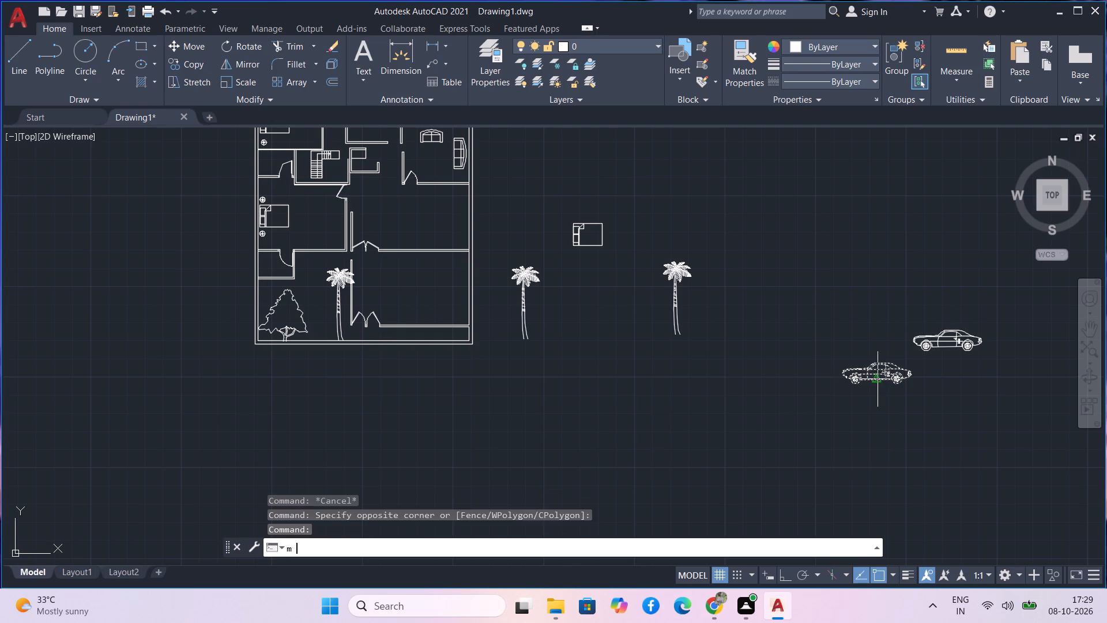
click(876, 369)
click(719, 468)
key(Escape)
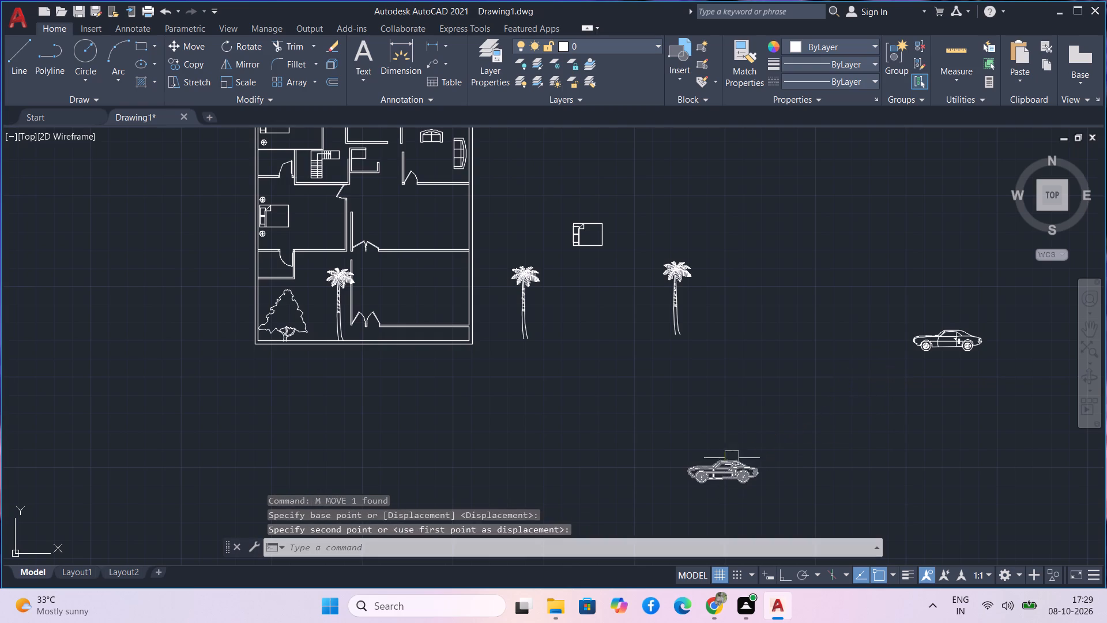
Rotate the left side-view car below the palm trees 270 degrees about its right end, with Ortho on.
middle_drag(771, 483, 793, 418)
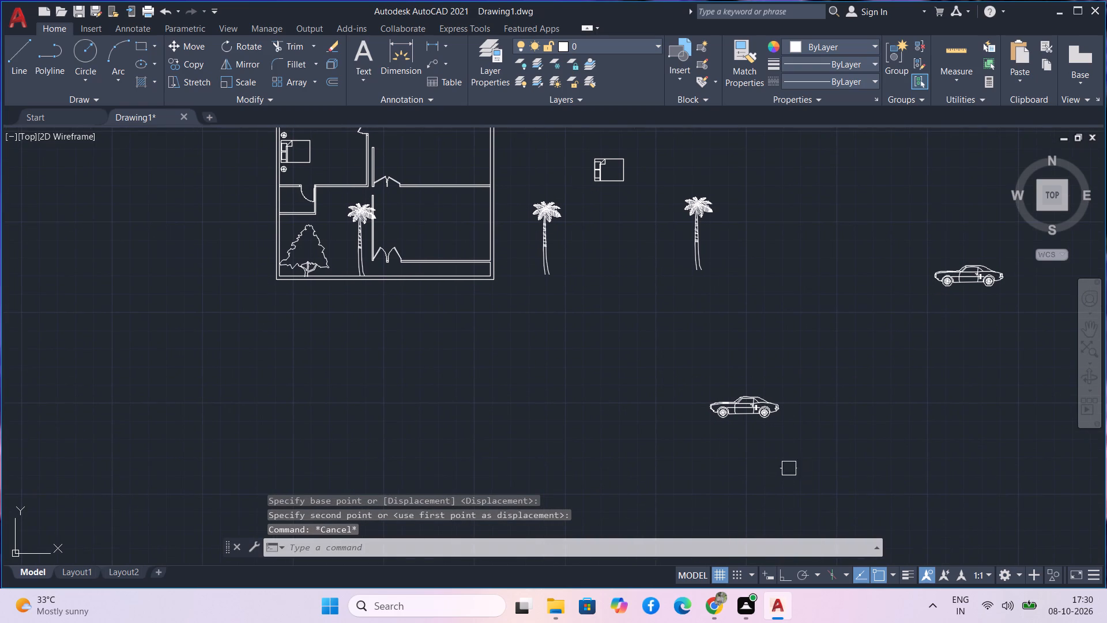
drag(792, 457, 786, 421)
click(740, 380)
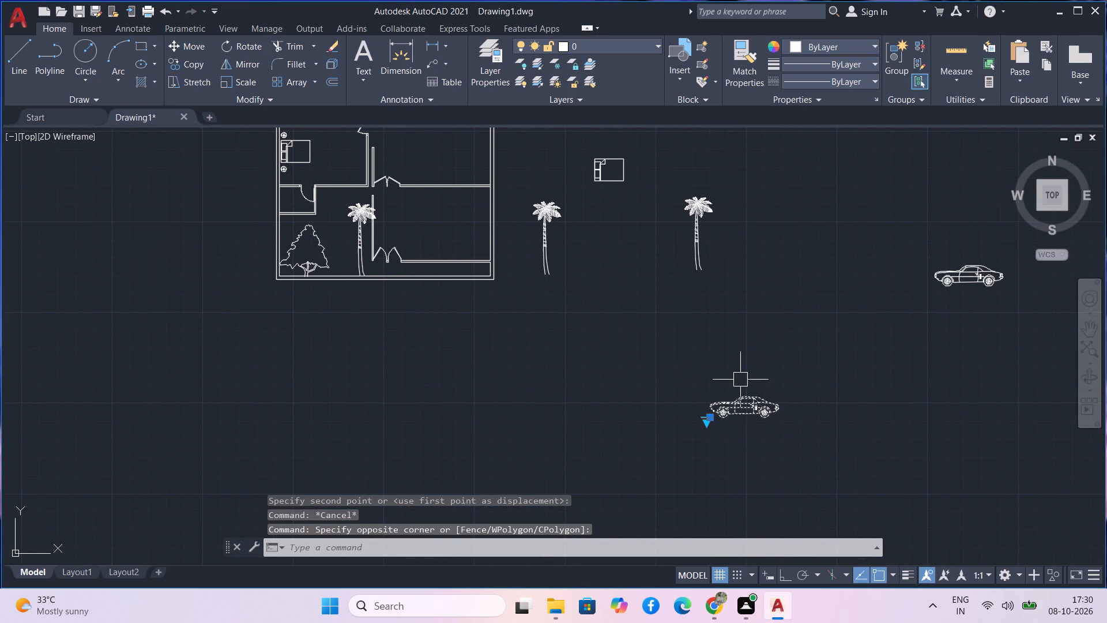
text(rov)
key(BackSpace)
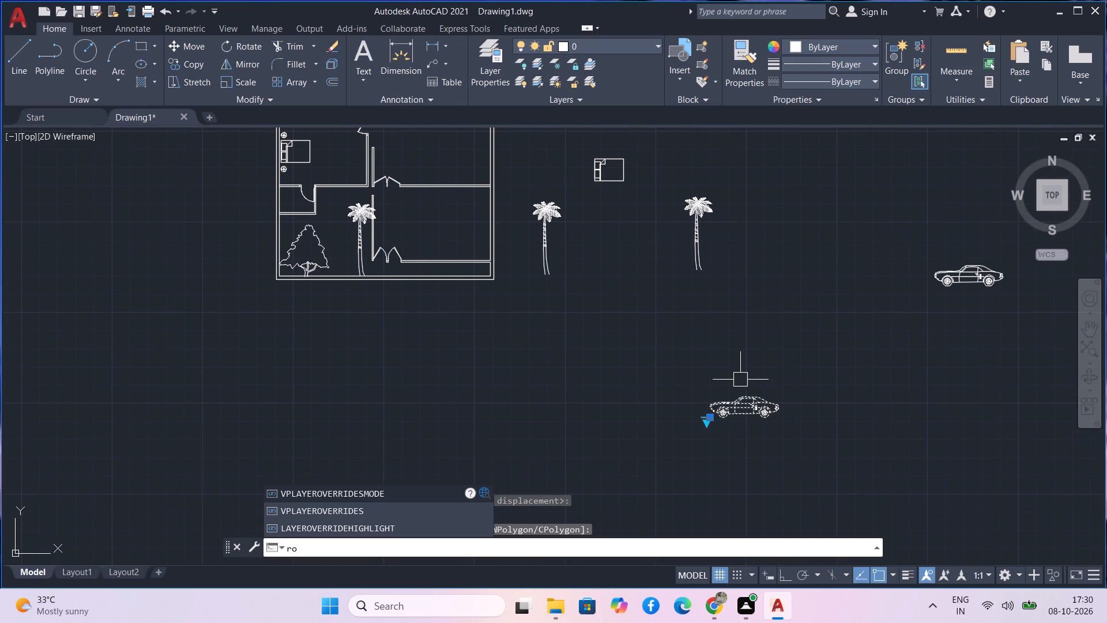
key(space)
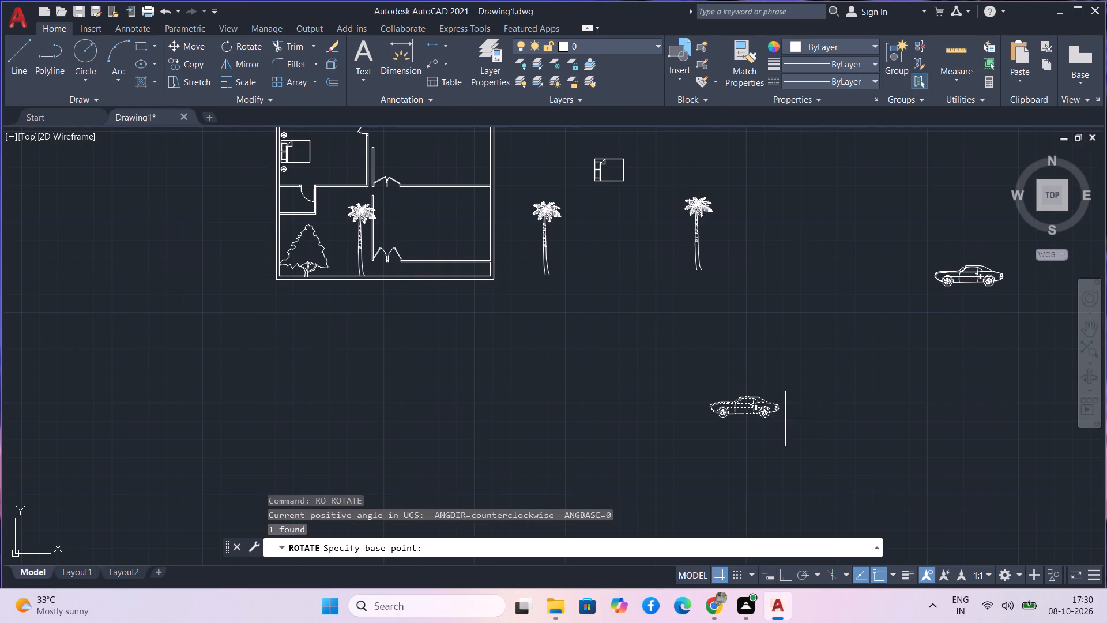
click(782, 407)
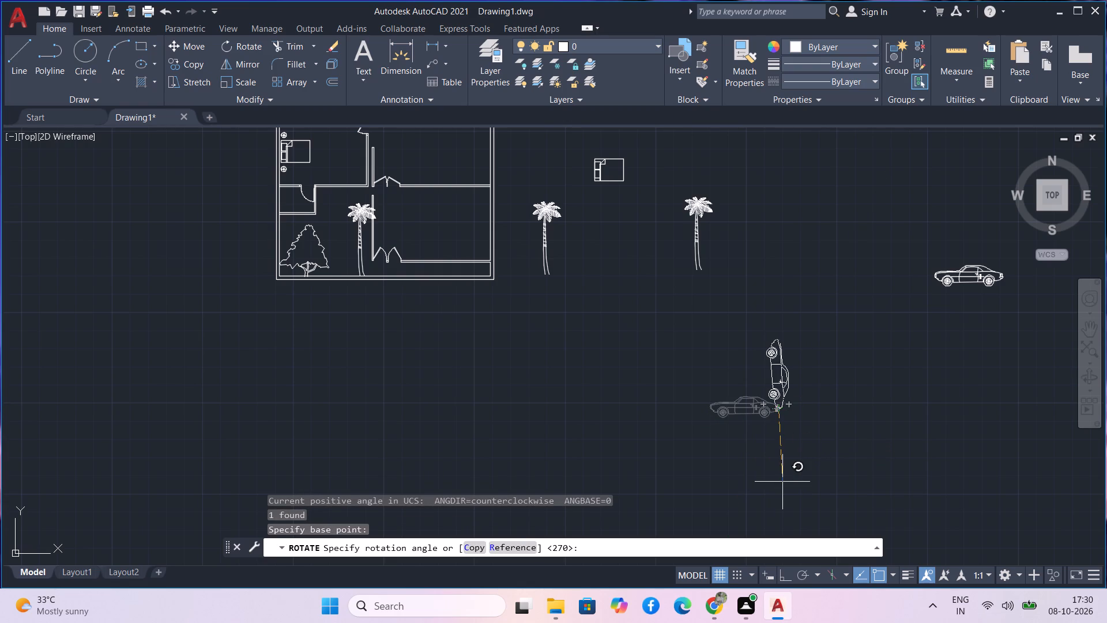
key(F8)
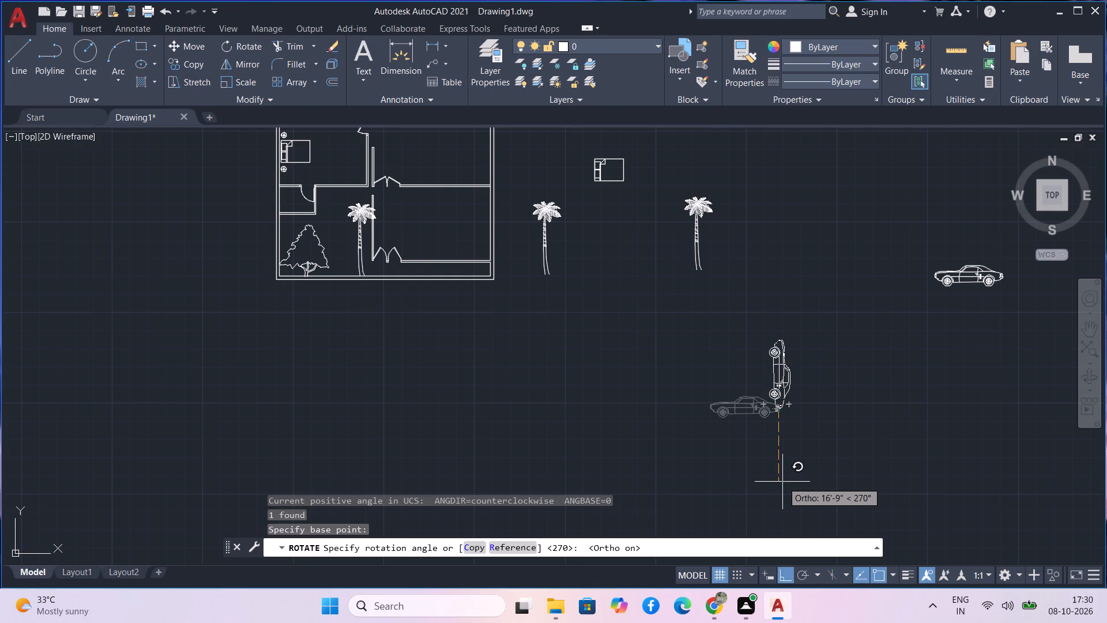
click(782, 482)
drag(834, 444, 821, 403)
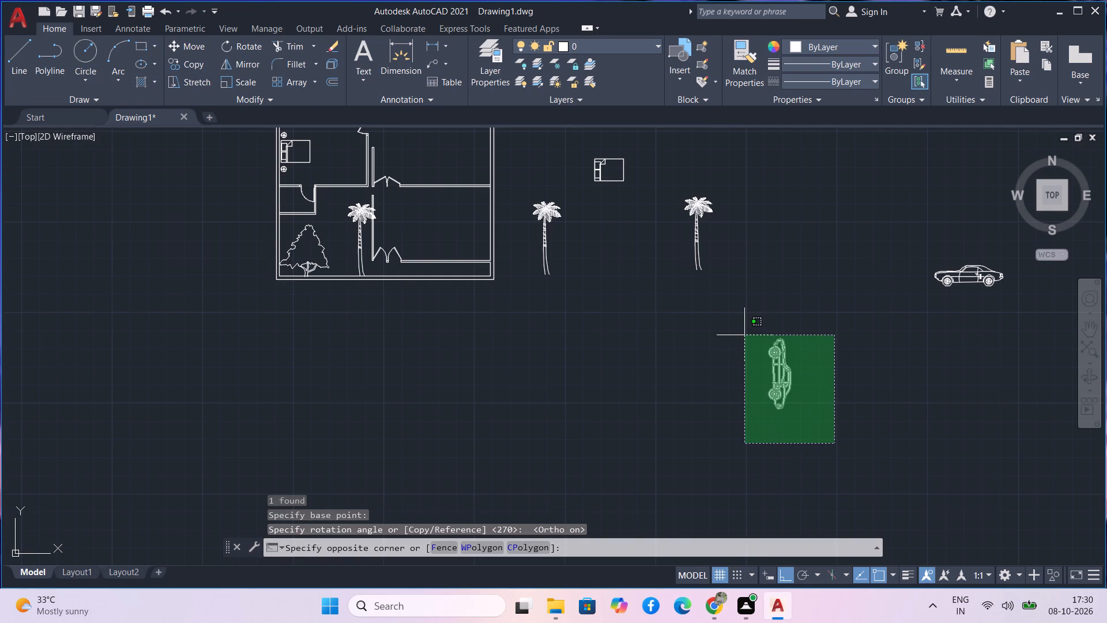
key(Escape)
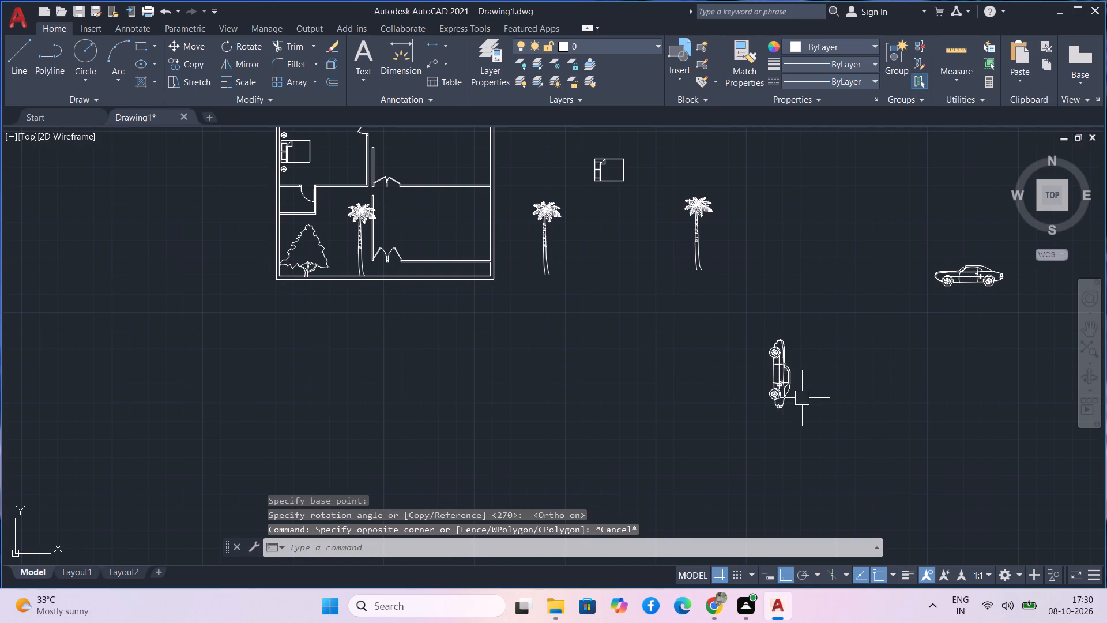
Switch the rotated car block to the Sports Car (Top) view.
click(781, 378)
scroll(773, 333, up, 2)
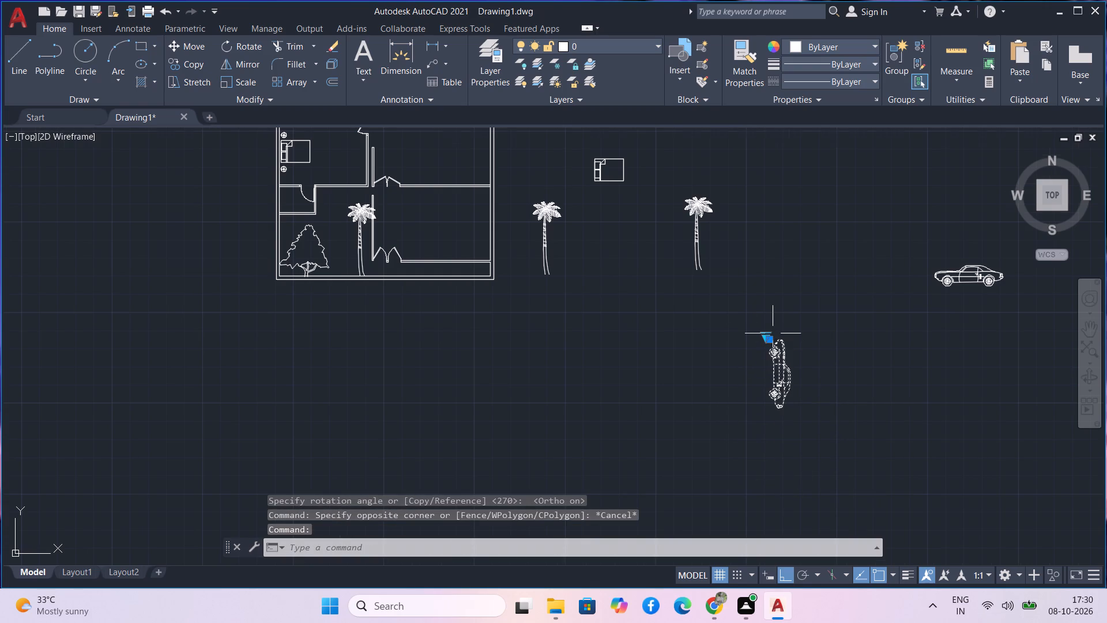
scroll(773, 333, up, 5)
click(707, 355)
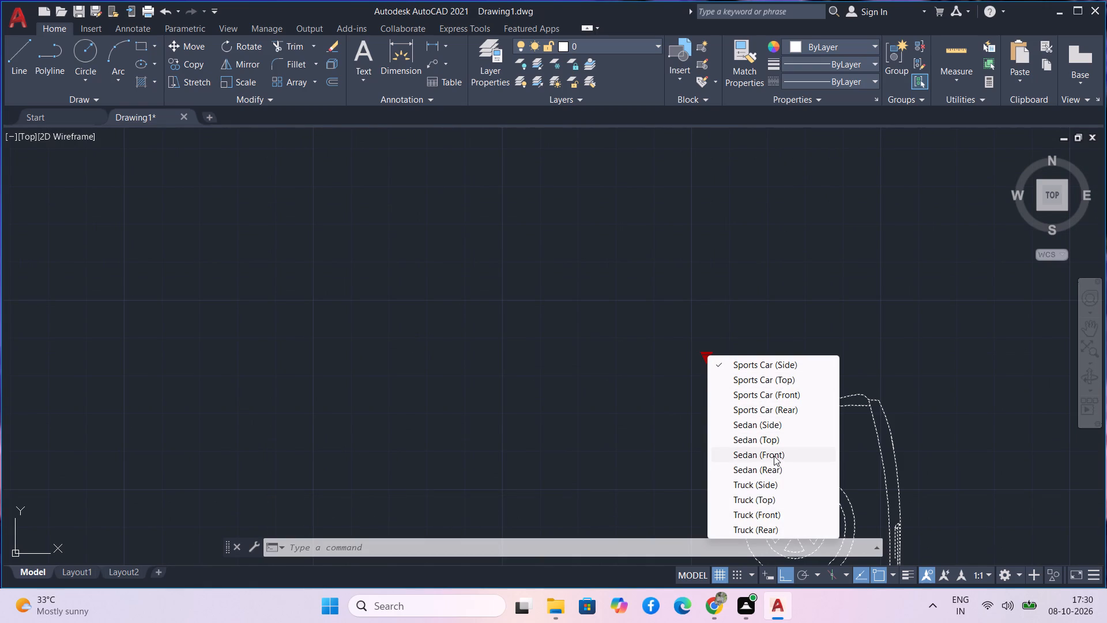
click(761, 386)
scroll(774, 422, down, 3)
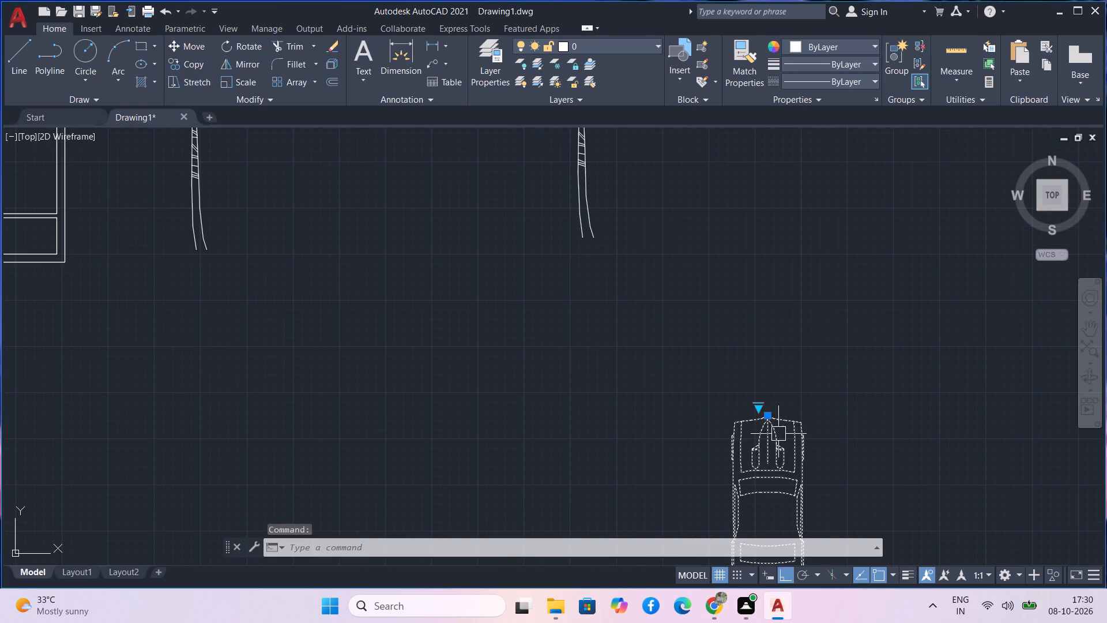
Copy the top-view sports car into the lower-right room of the plan, against the right wall and just above the room's bottom wall.
middle_drag(827, 481, 770, 336)
drag(790, 448, 741, 379)
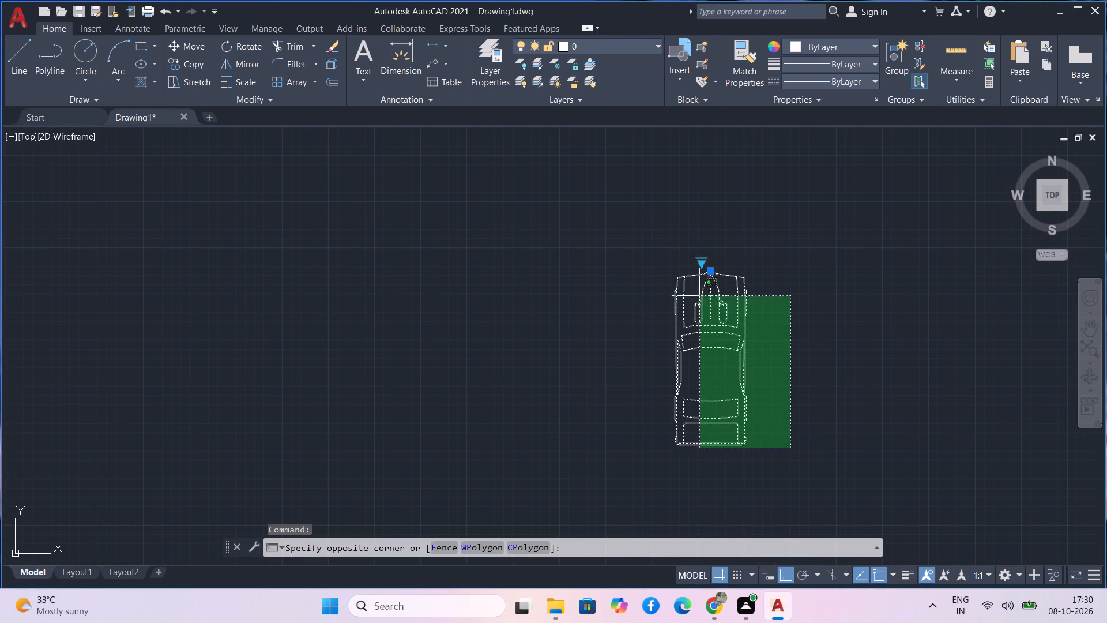
click(695, 284)
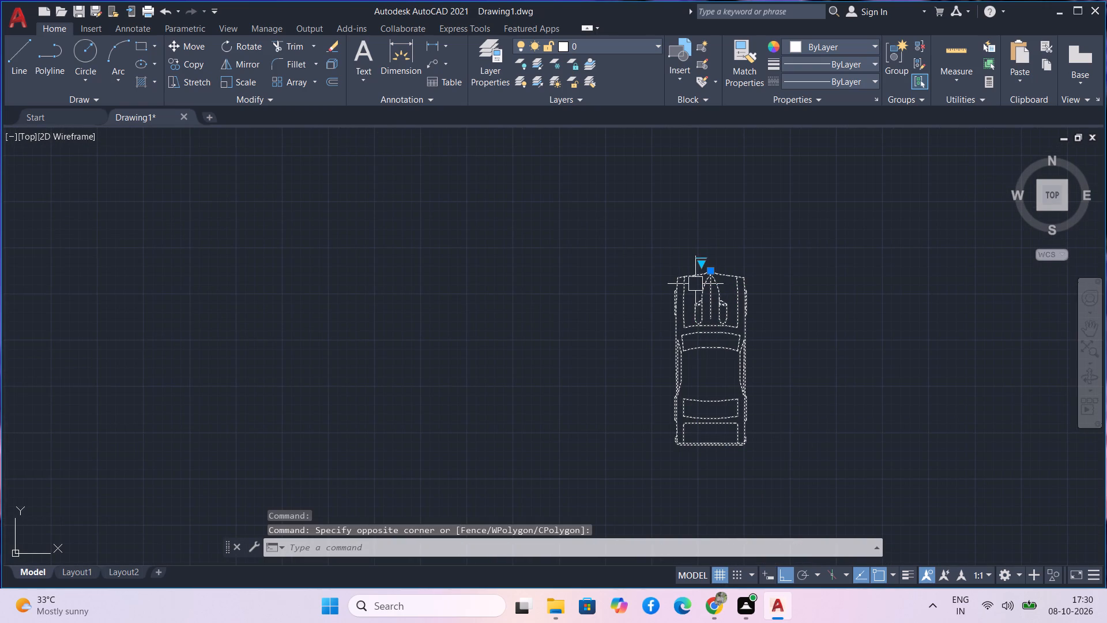
text(co)
key(space)
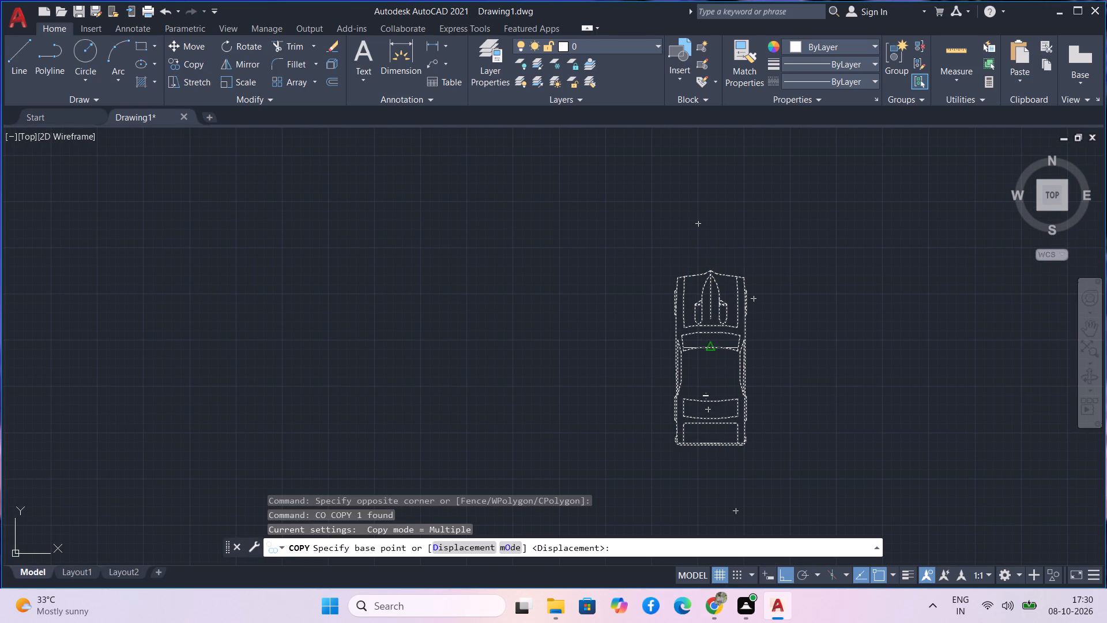
click(710, 403)
scroll(281, 374, down, 1)
middle_drag(281, 374, 311, 393)
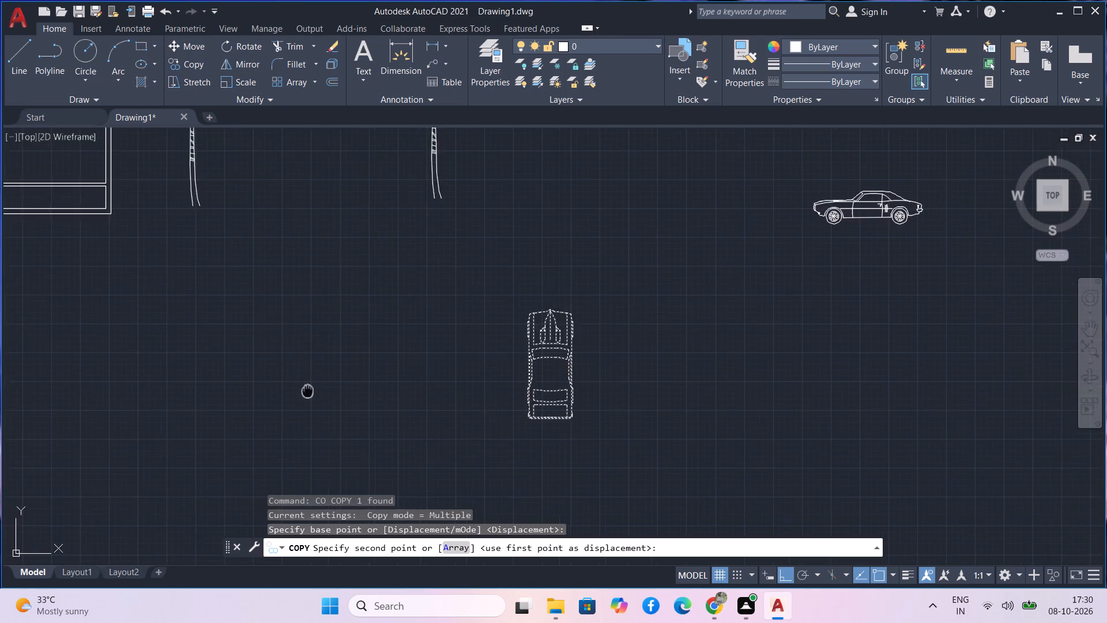
middle_drag(311, 393, 386, 451)
key(F8)
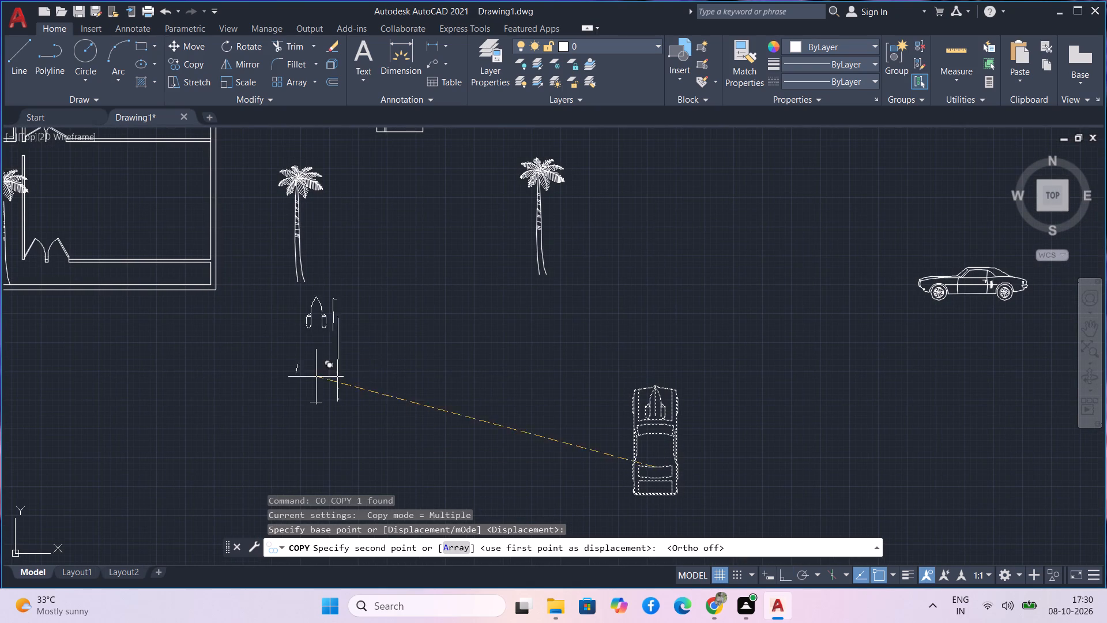
middle_drag(184, 239, 401, 346)
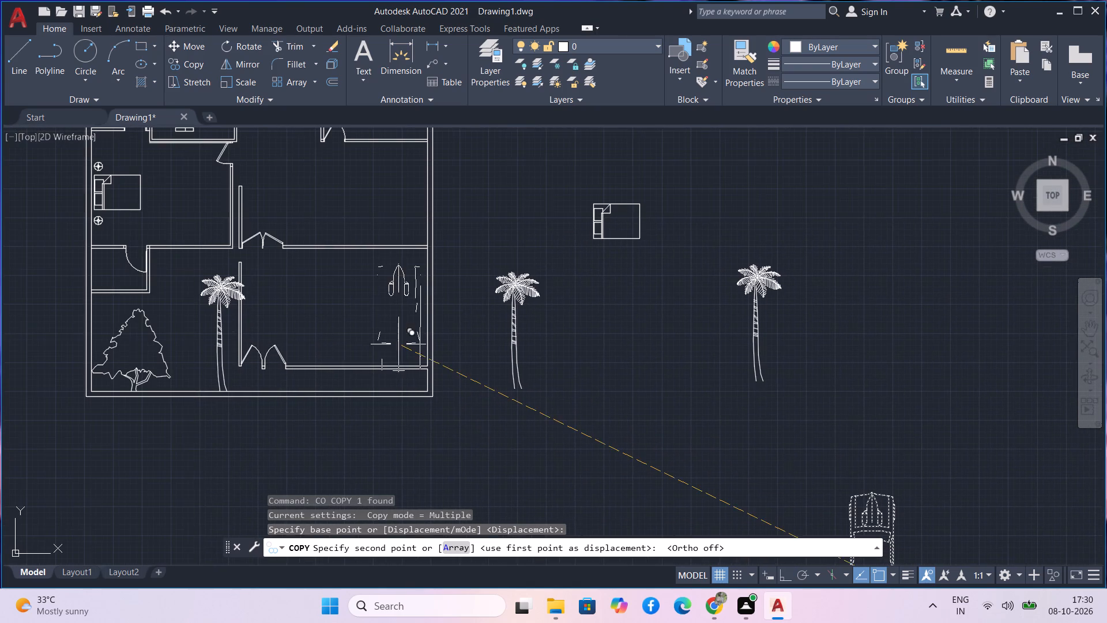
scroll(381, 330, up, 4)
scroll(381, 330, down, 1)
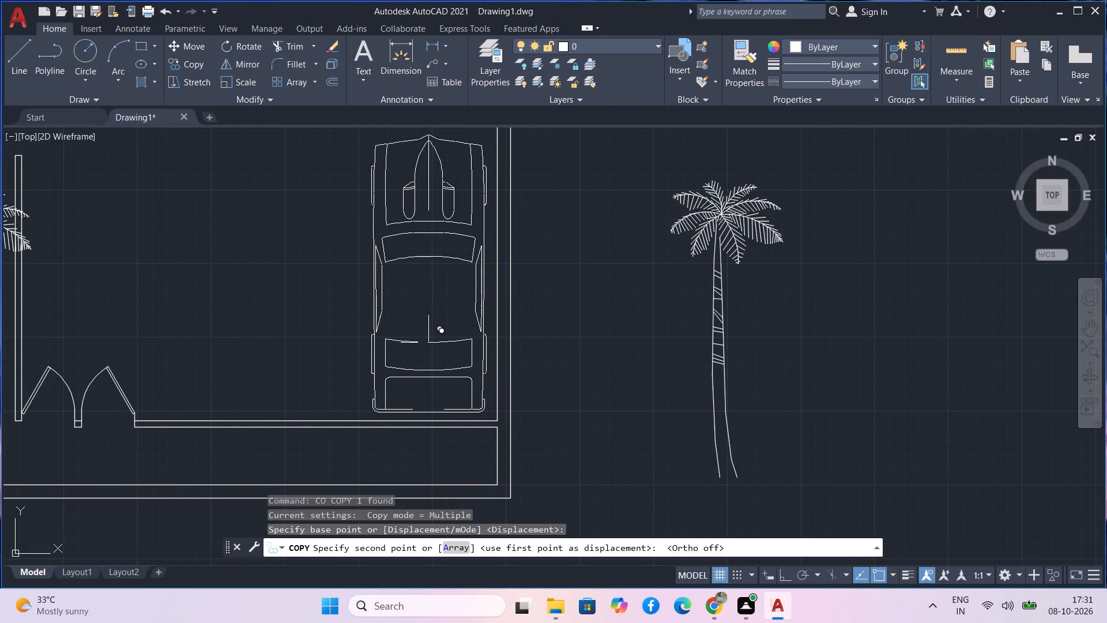
click(428, 343)
key(Escape)
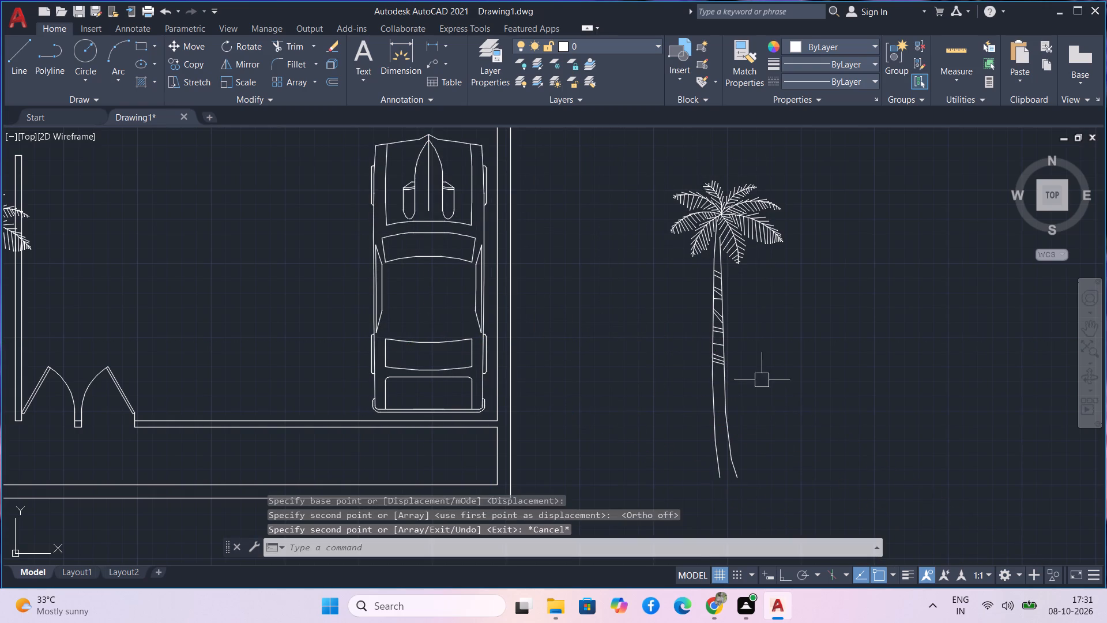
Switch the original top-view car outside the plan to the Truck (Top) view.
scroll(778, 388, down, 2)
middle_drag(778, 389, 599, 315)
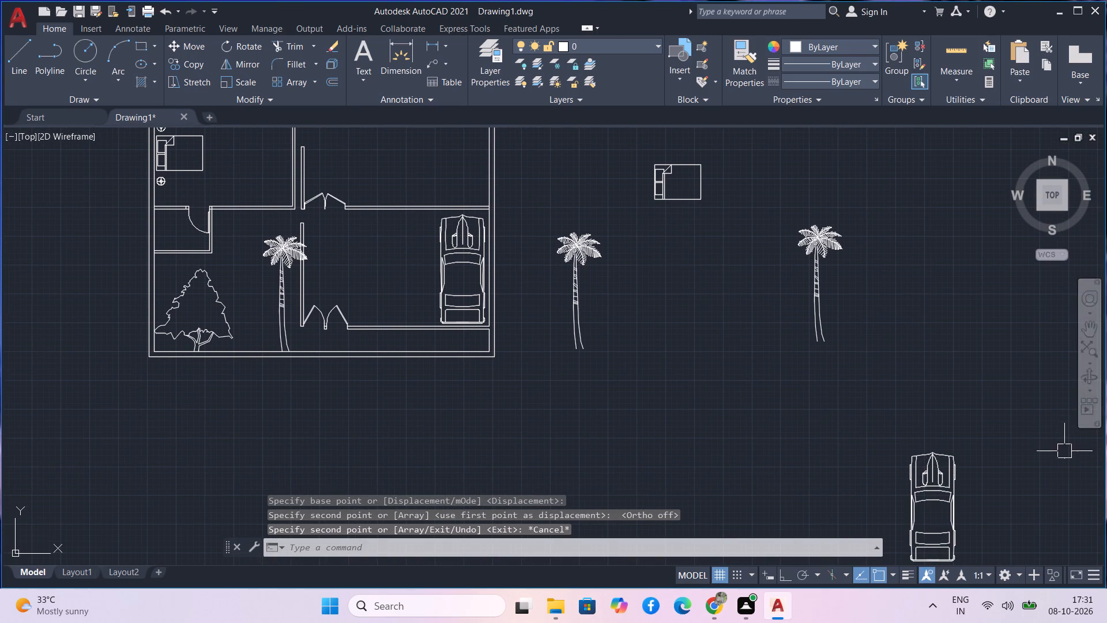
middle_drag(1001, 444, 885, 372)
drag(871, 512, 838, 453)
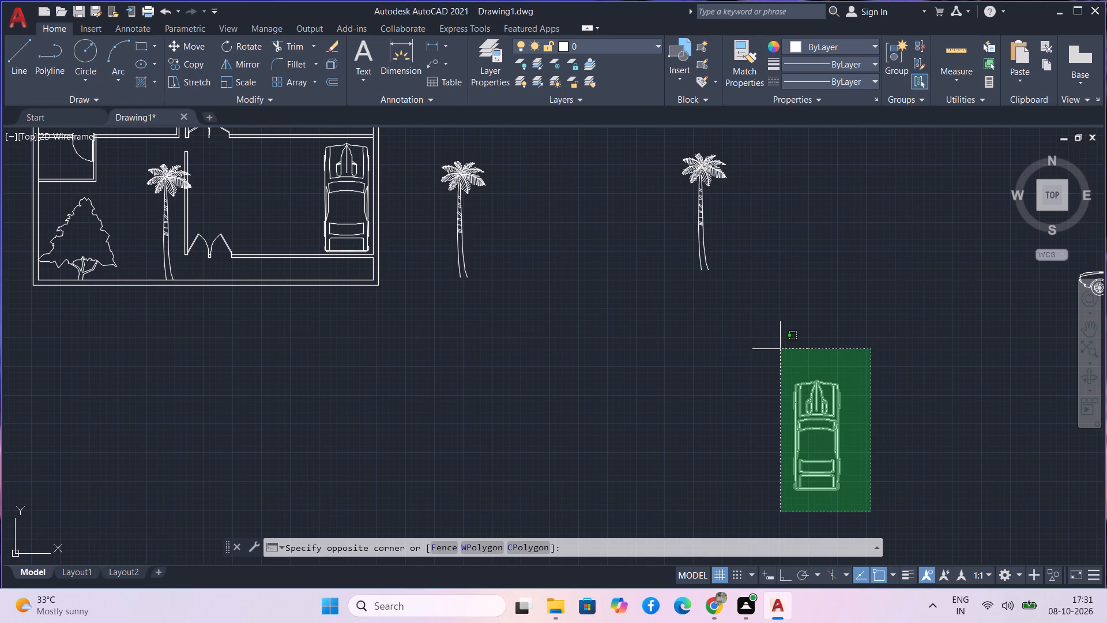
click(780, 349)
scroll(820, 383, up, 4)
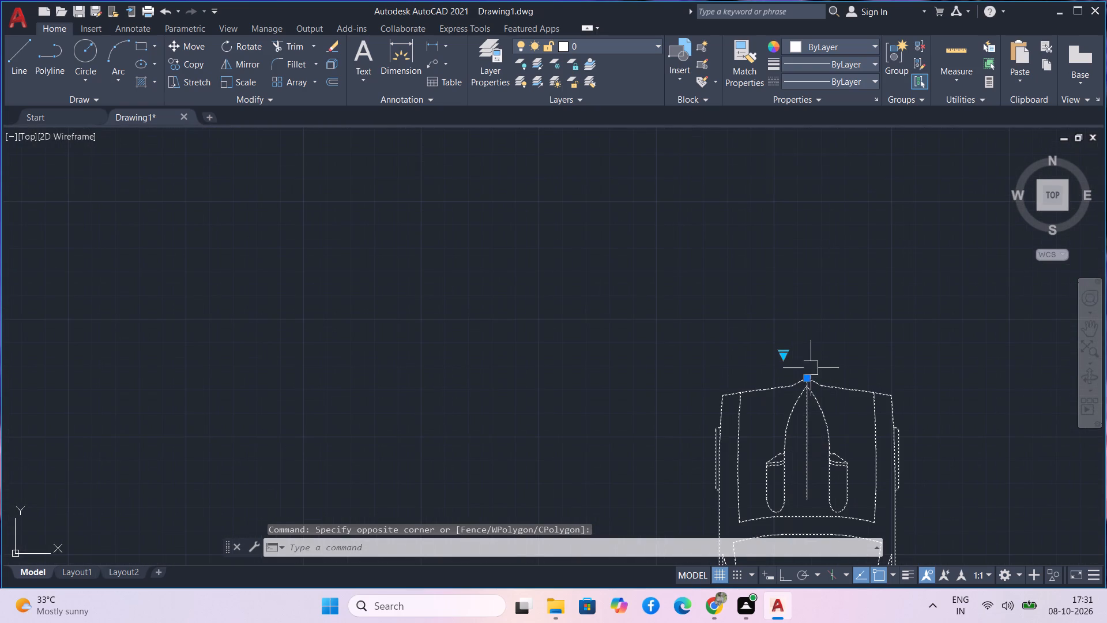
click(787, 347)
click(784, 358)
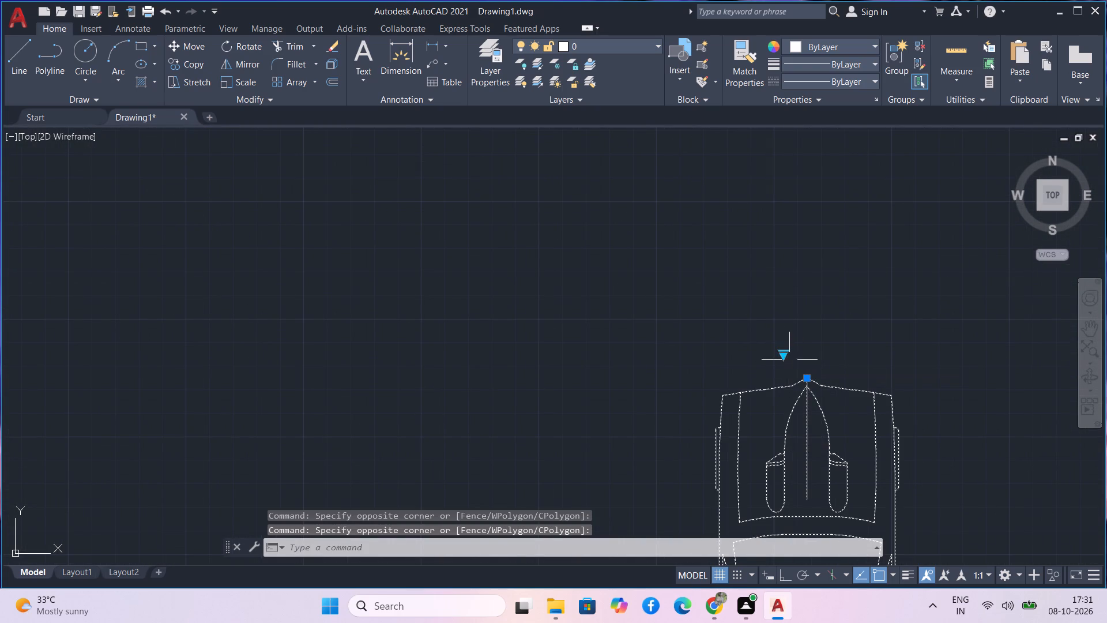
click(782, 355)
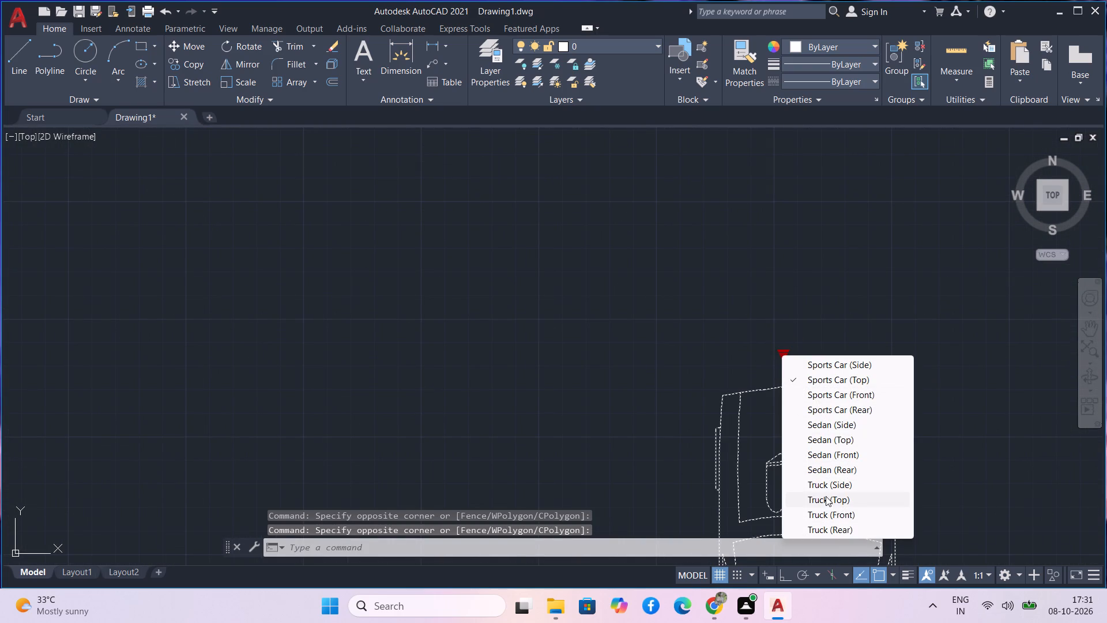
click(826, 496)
Switch the vehicle block outside the plan to the Sedan (Top) view.
scroll(826, 496, down, 3)
middle_drag(805, 416, 788, 306)
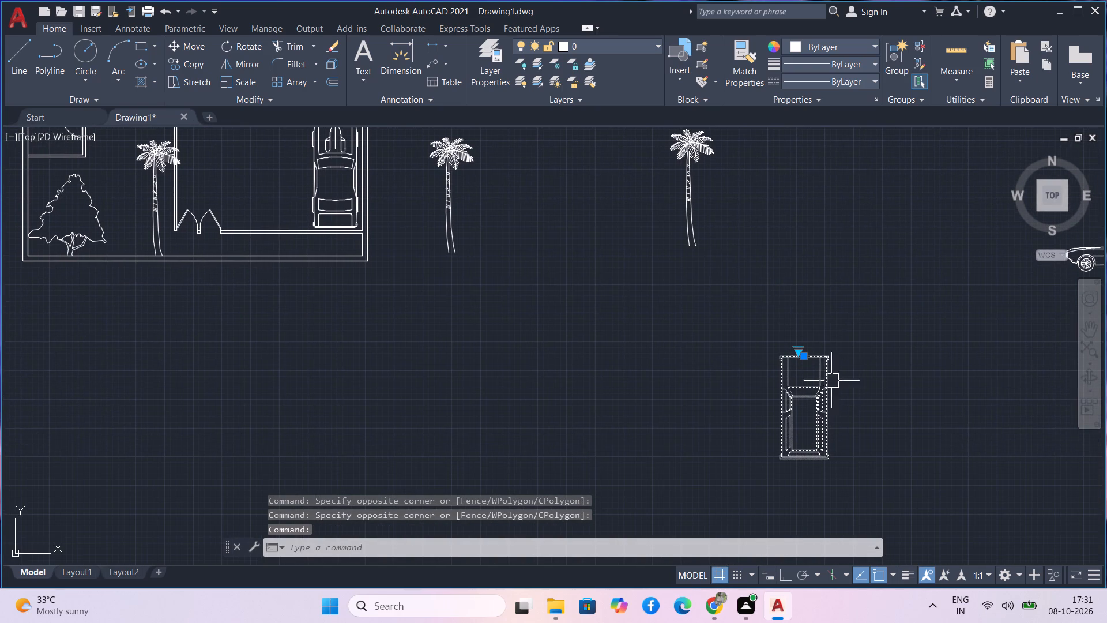
scroll(804, 346, up, 5)
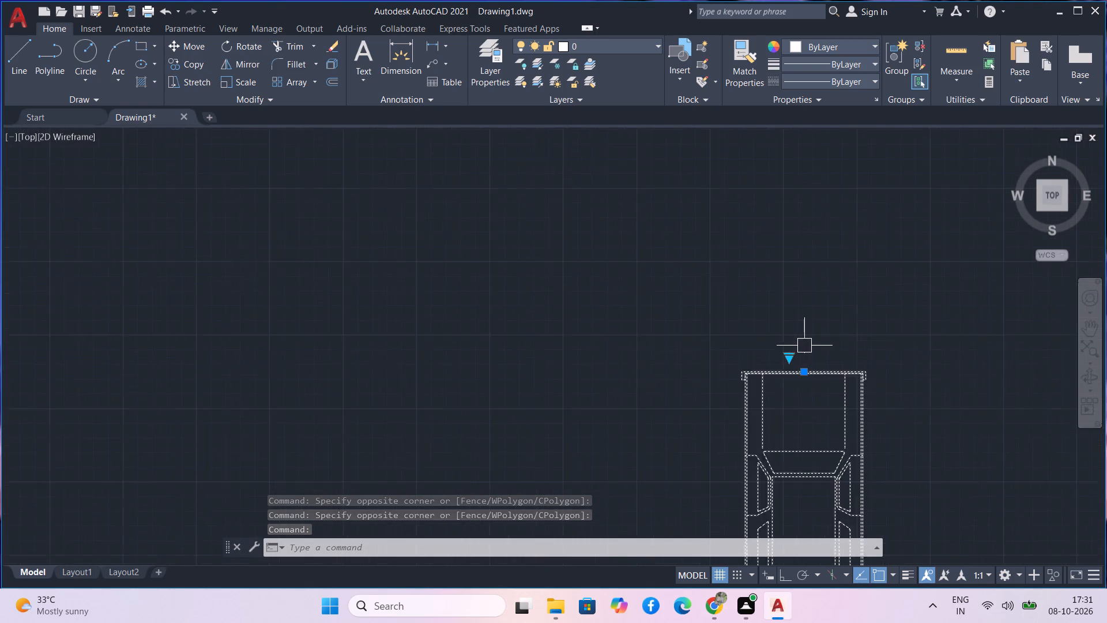
scroll(799, 361, up, 2)
click(747, 369)
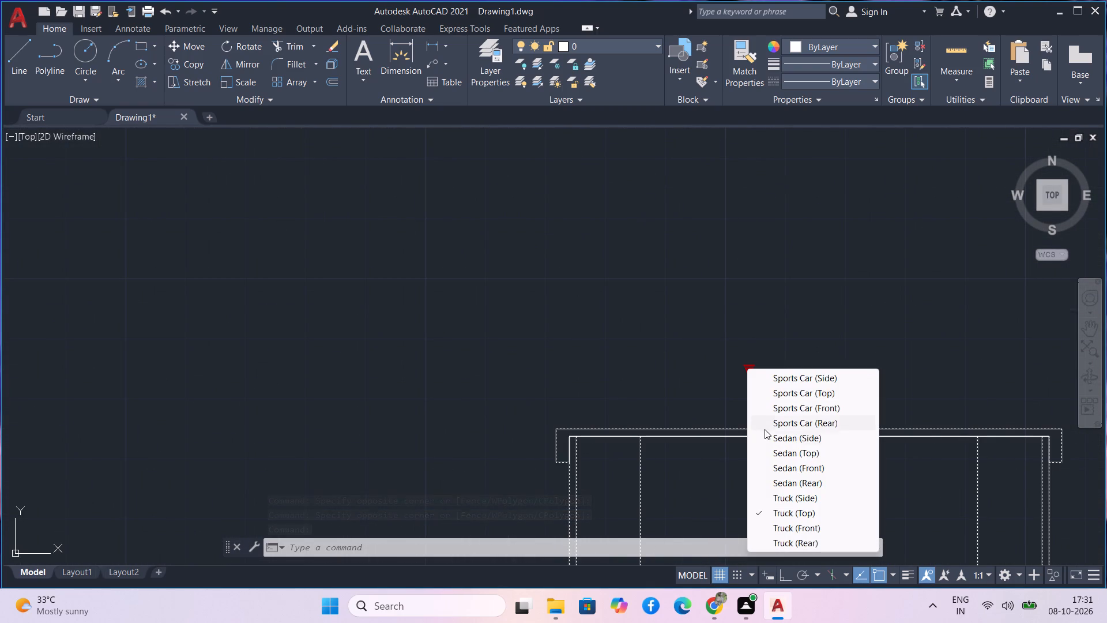
click(797, 448)
scroll(797, 448, down, 4)
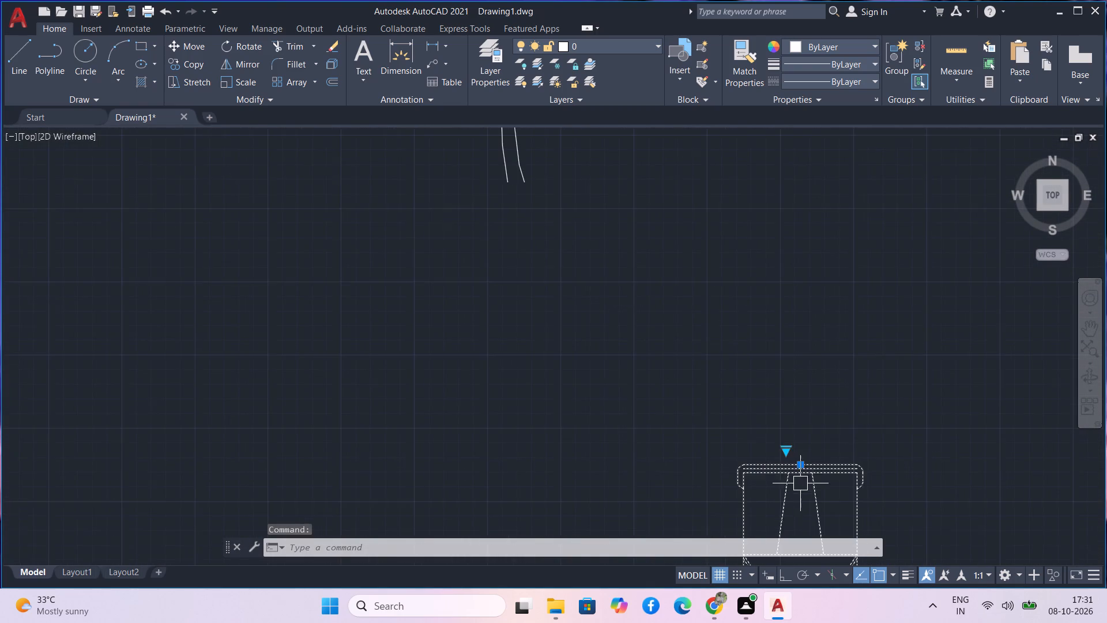
scroll(800, 481, down, 1)
Move the top-view sedan into the lower-right room, beside the parked sports car and just above the room's bottom wall.
middle_drag(797, 474, 744, 286)
drag(812, 415, 803, 399)
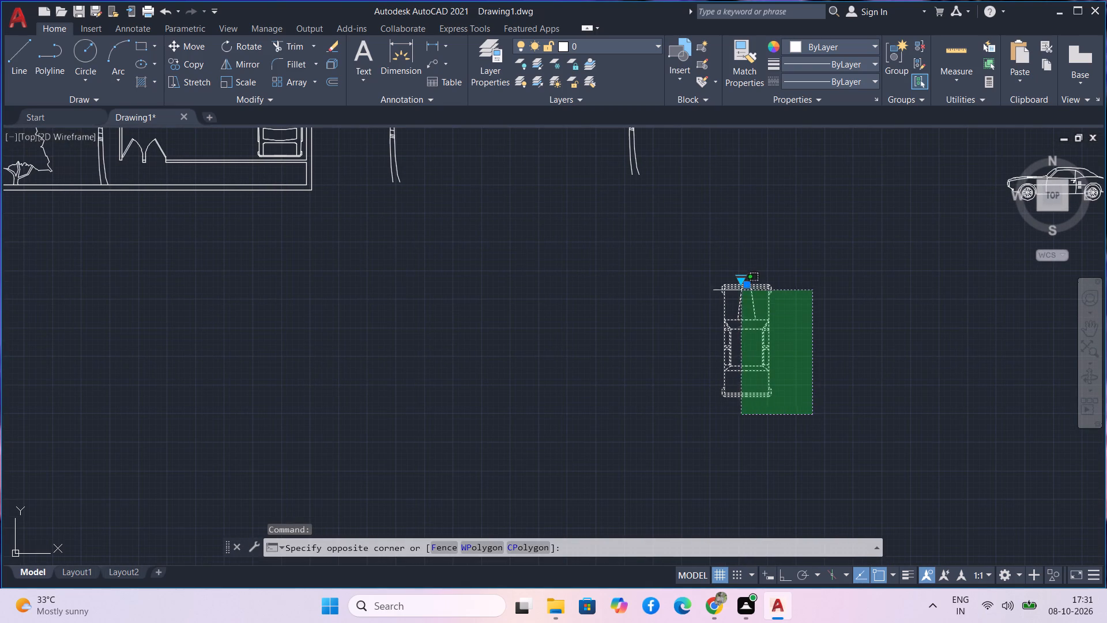
click(725, 248)
text(m m)
click(751, 327)
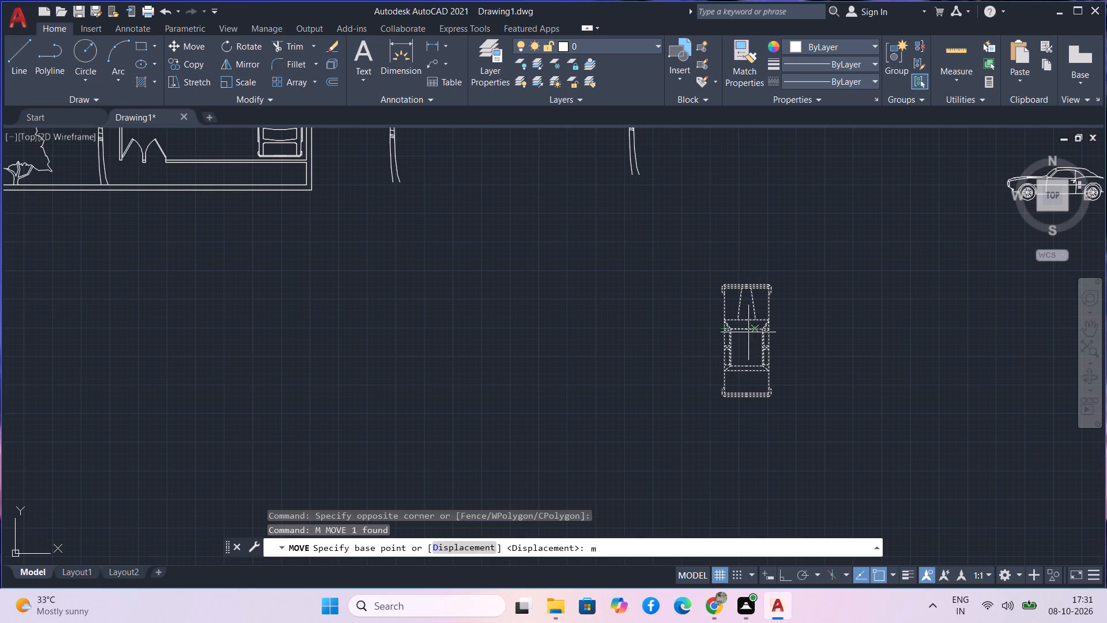
click(752, 330)
drag(797, 421, 780, 386)
key(space)
click(751, 394)
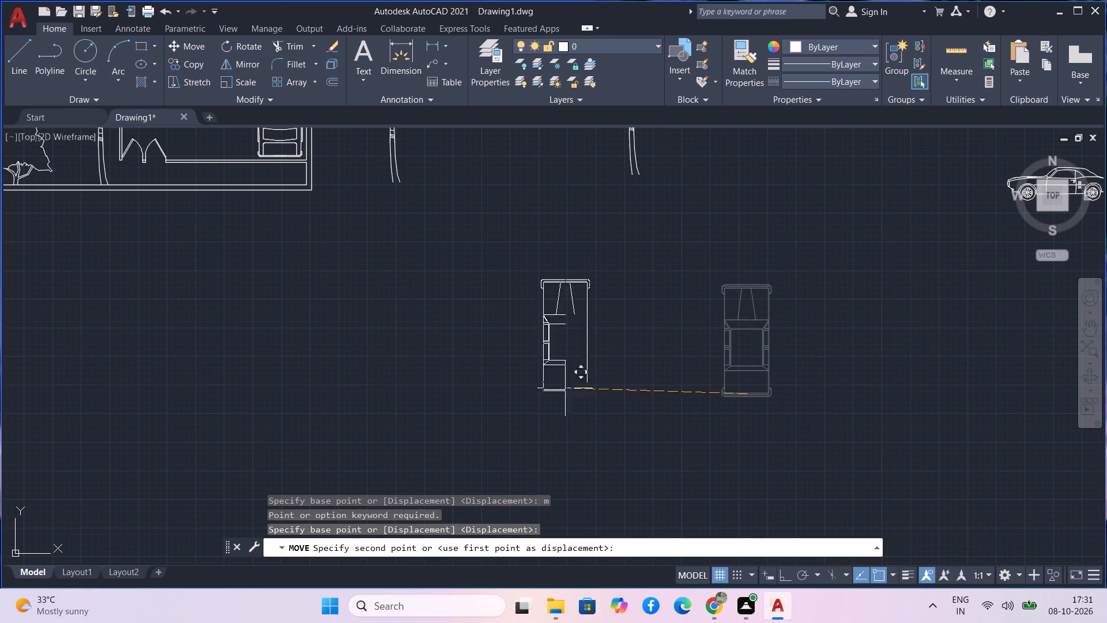
middle_drag(540, 365, 915, 422)
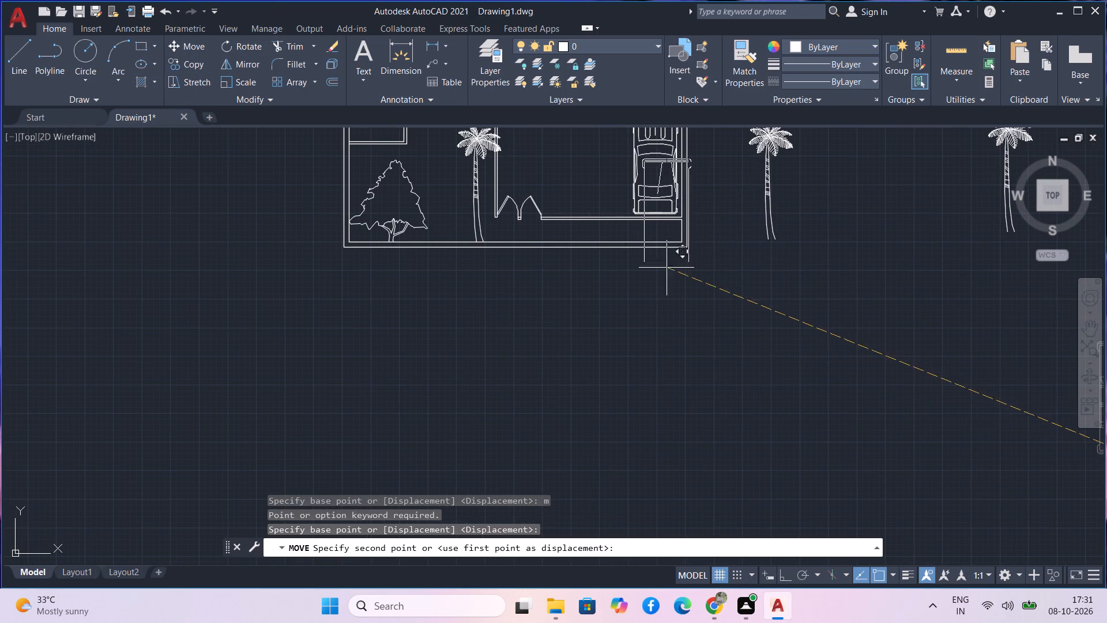
middle_drag(664, 265, 737, 514)
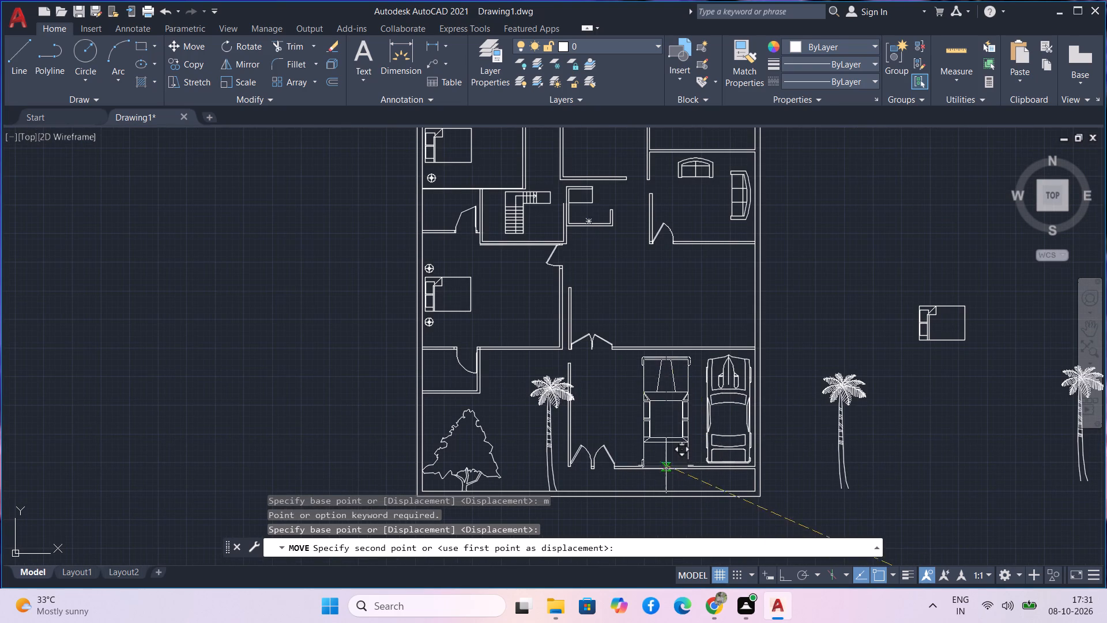
scroll(667, 461, up, 2)
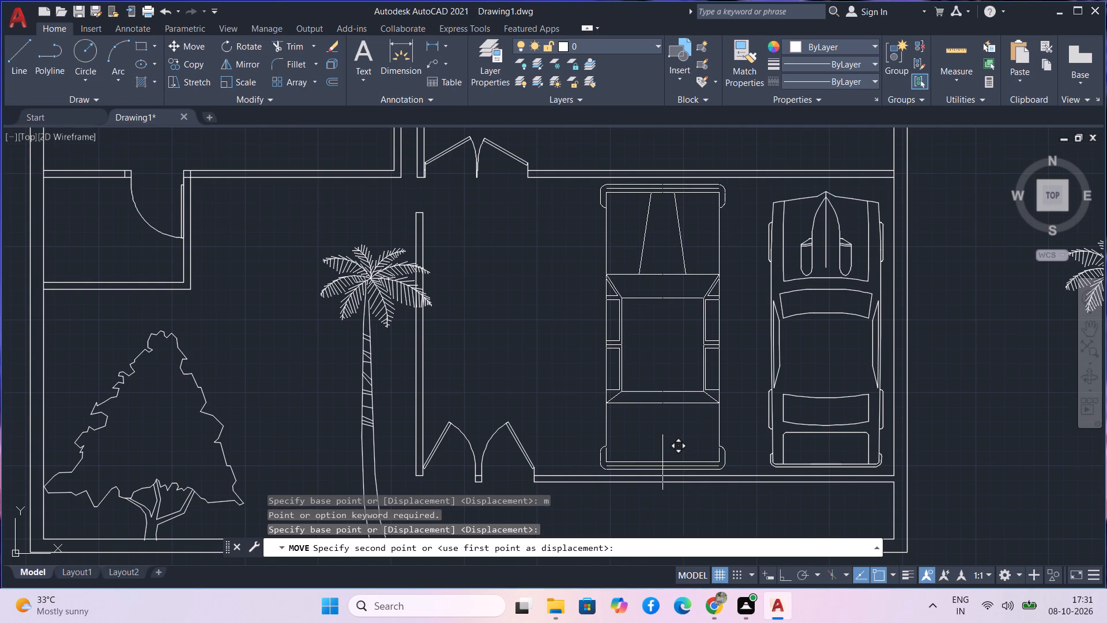
click(662, 462)
key(Escape)
scroll(992, 424, down, 2)
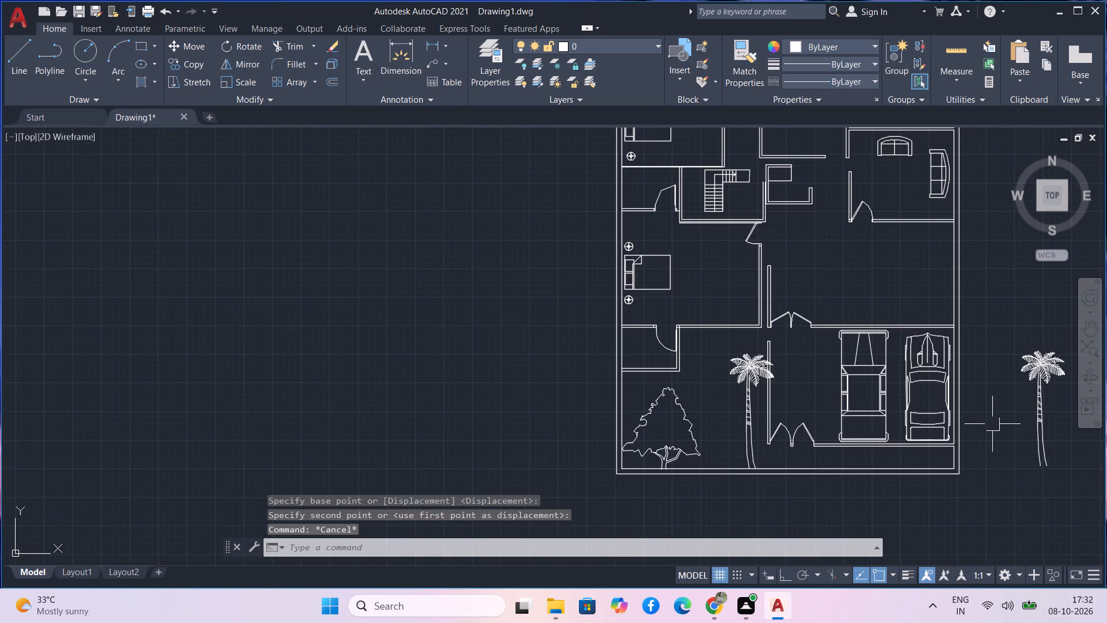
Erase the two spare elevation palms and the spare bed lying outside the plan, to the right of its outer wall.
scroll(994, 433, down, 1)
middle_drag(994, 433, 981, 438)
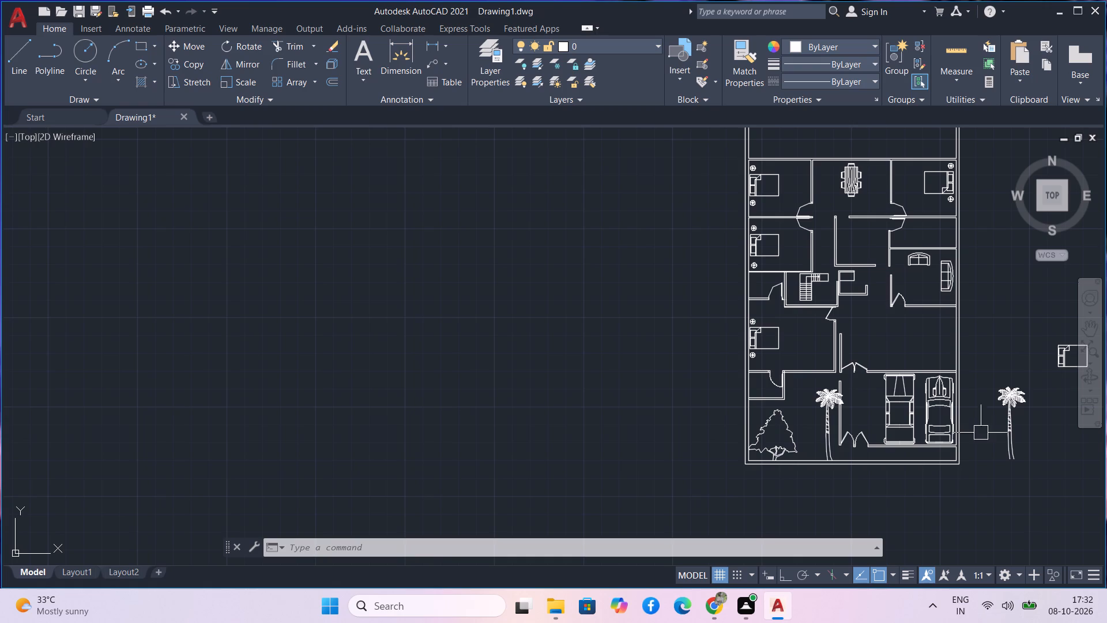
middle_drag(1003, 326, 811, 304)
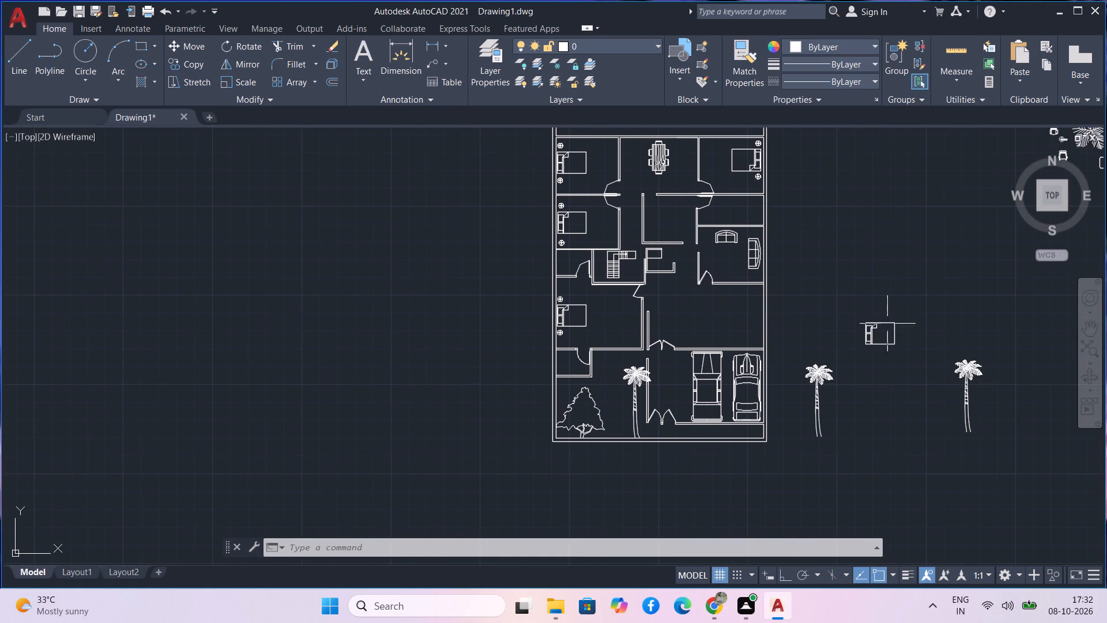
click(978, 429)
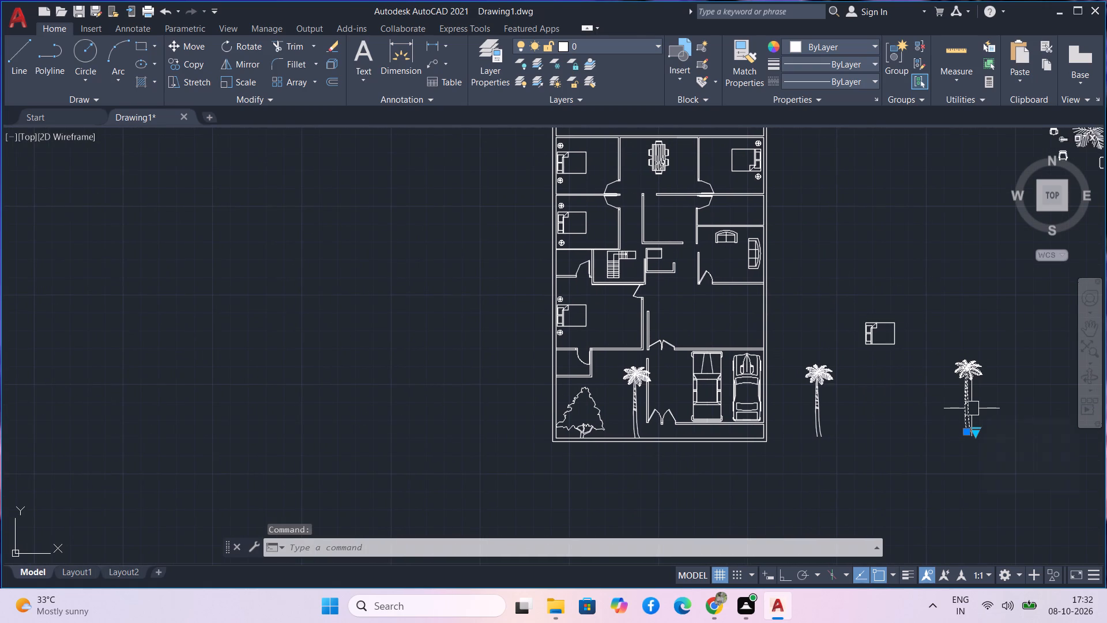
key(Delete)
key(Delete)
key(Delete)
drag(922, 292, 909, 300)
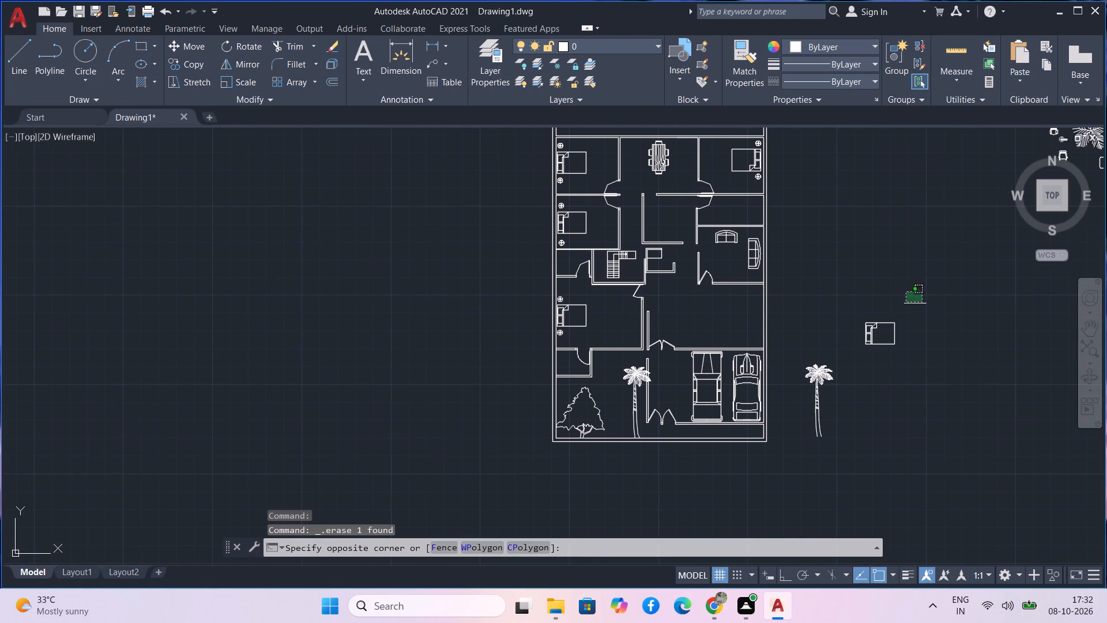
click(781, 470)
key(Delete)
Copy the plan-view palm from the spare blocks to the empty area just outside the plan's right wall.
scroll(813, 448, down, 2)
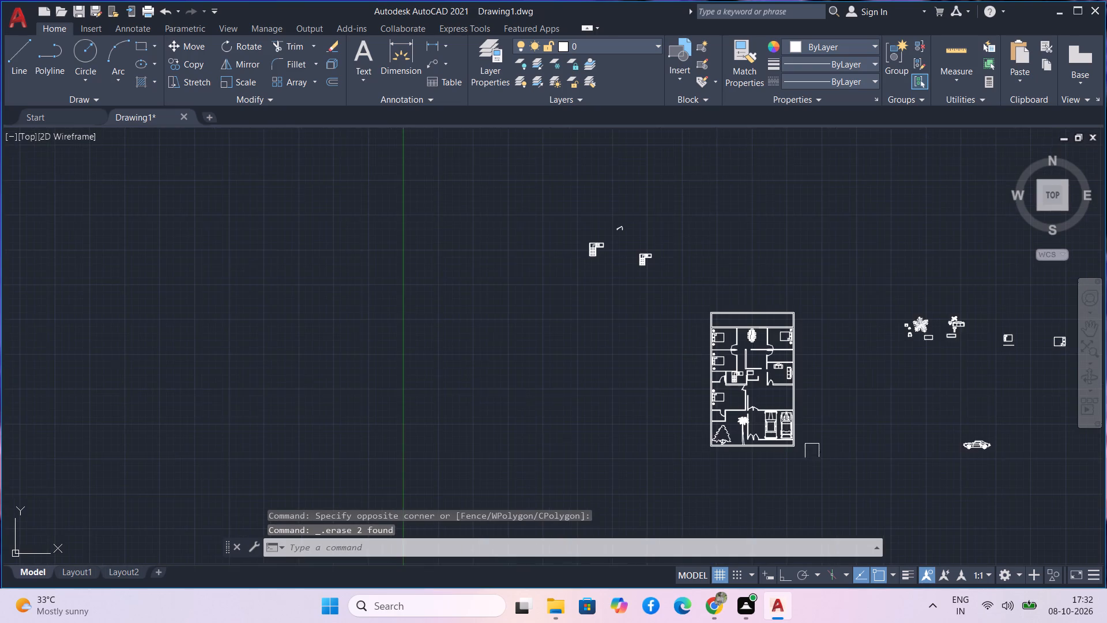
middle_drag(808, 450, 602, 446)
scroll(672, 372, up, 3)
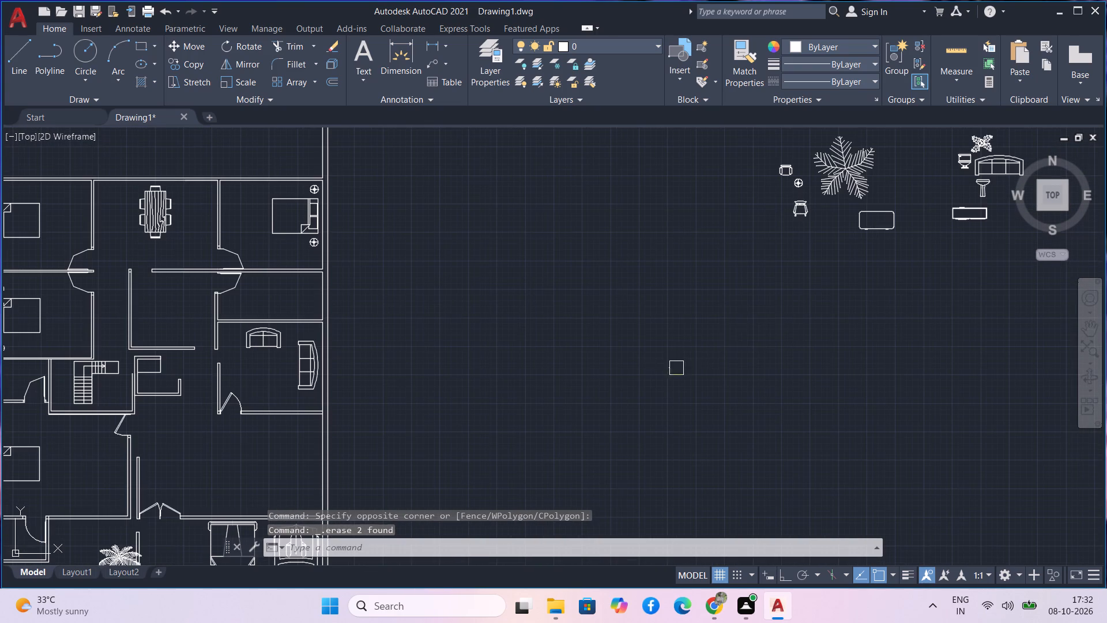
middle_drag(784, 303, 766, 359)
scroll(785, 304, down, 1)
drag(842, 280, 837, 278)
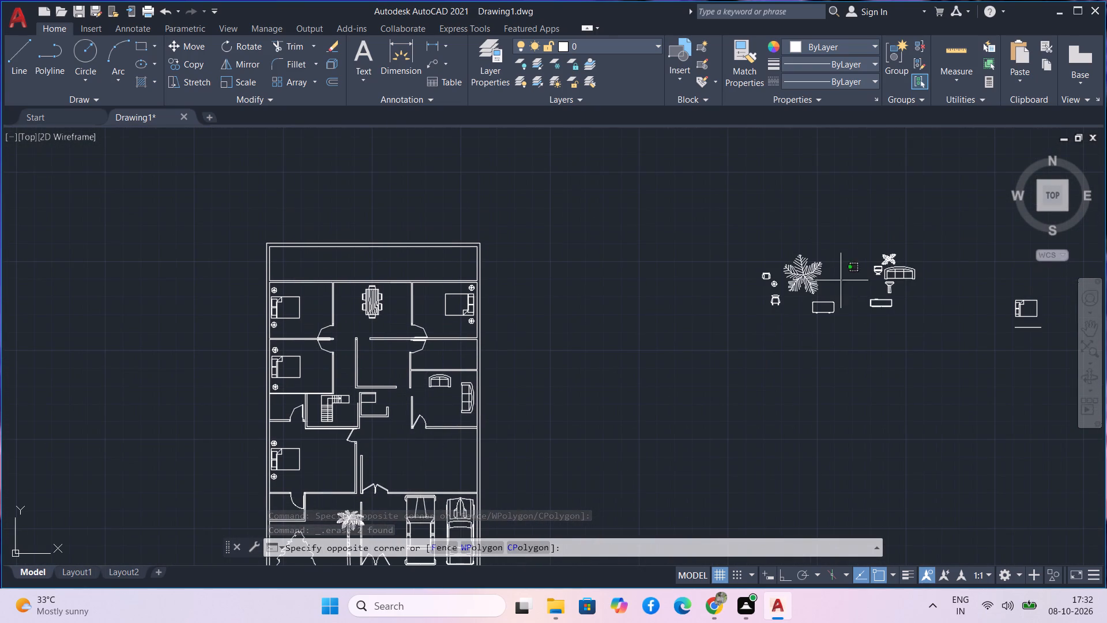
drag(837, 278, 808, 268)
click(789, 263)
key(c)
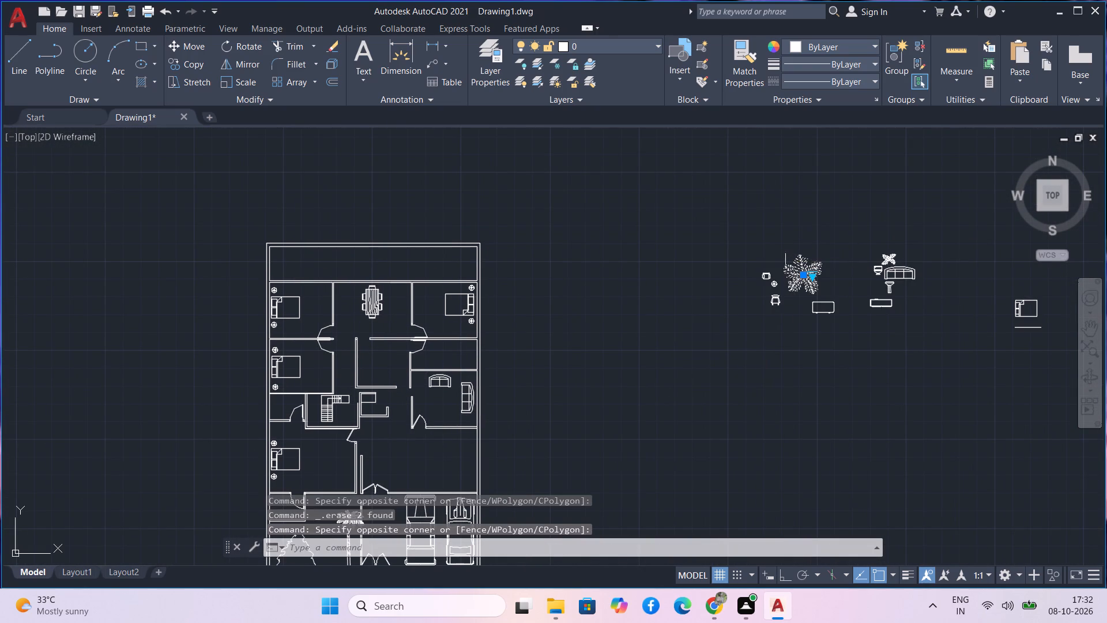
text(o)
key(space)
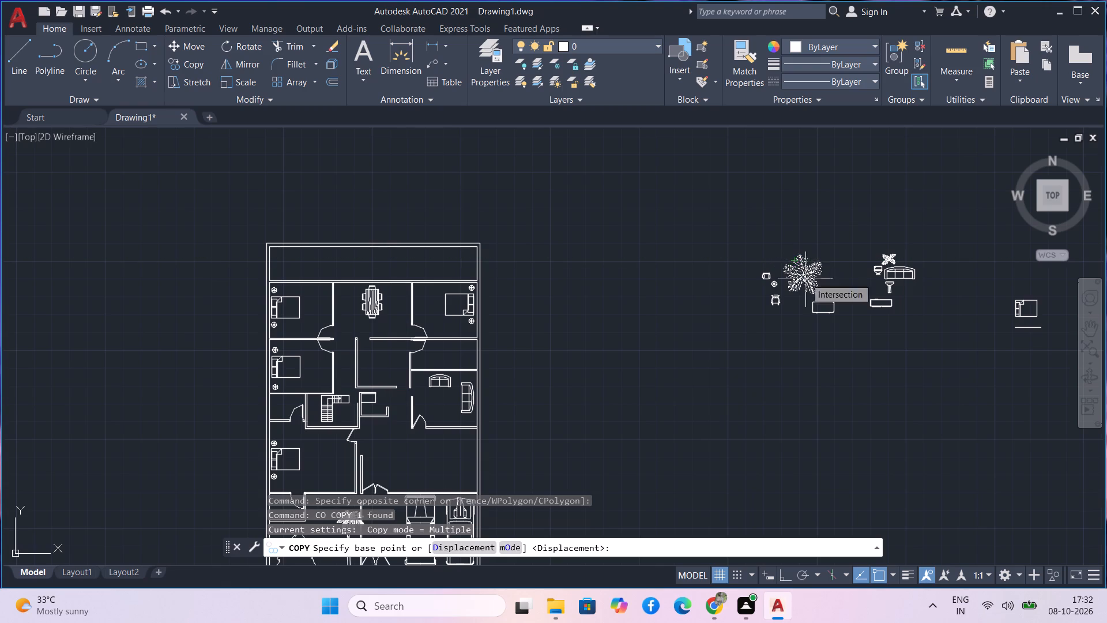
click(805, 280)
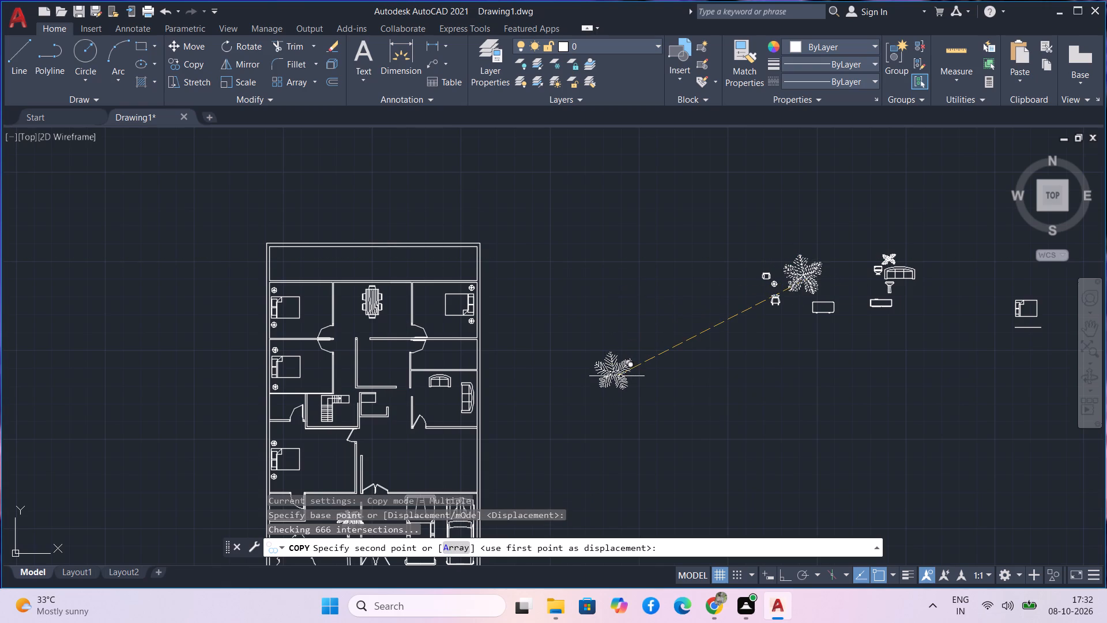
click(617, 376)
key(Escape)
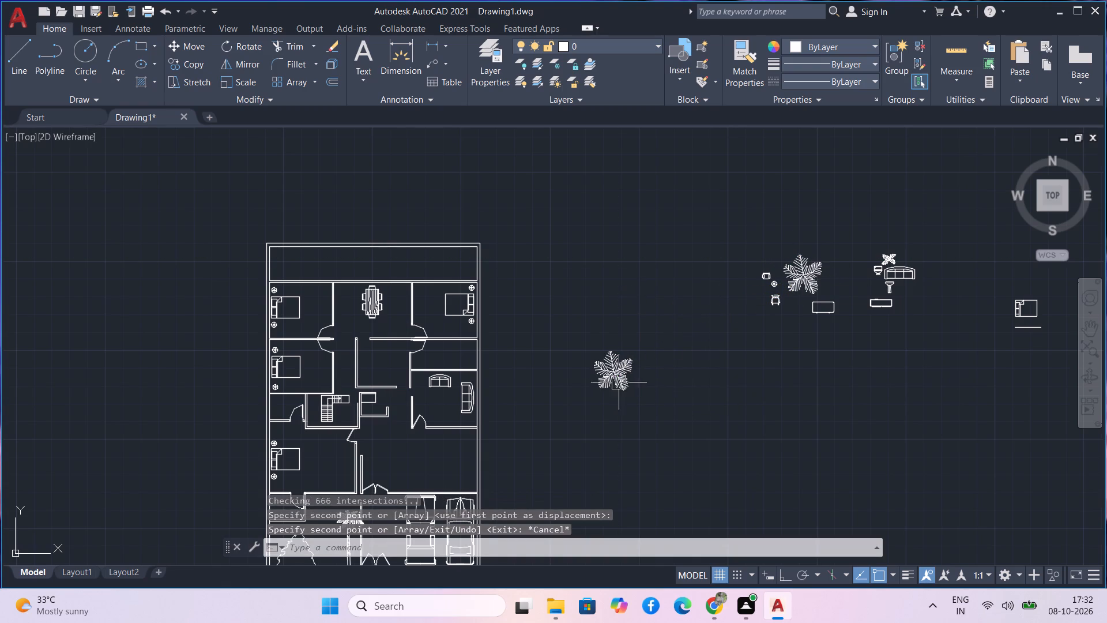
Switch the copied palm block to the Shrub (Plan) view.
scroll(618, 374, up, 4)
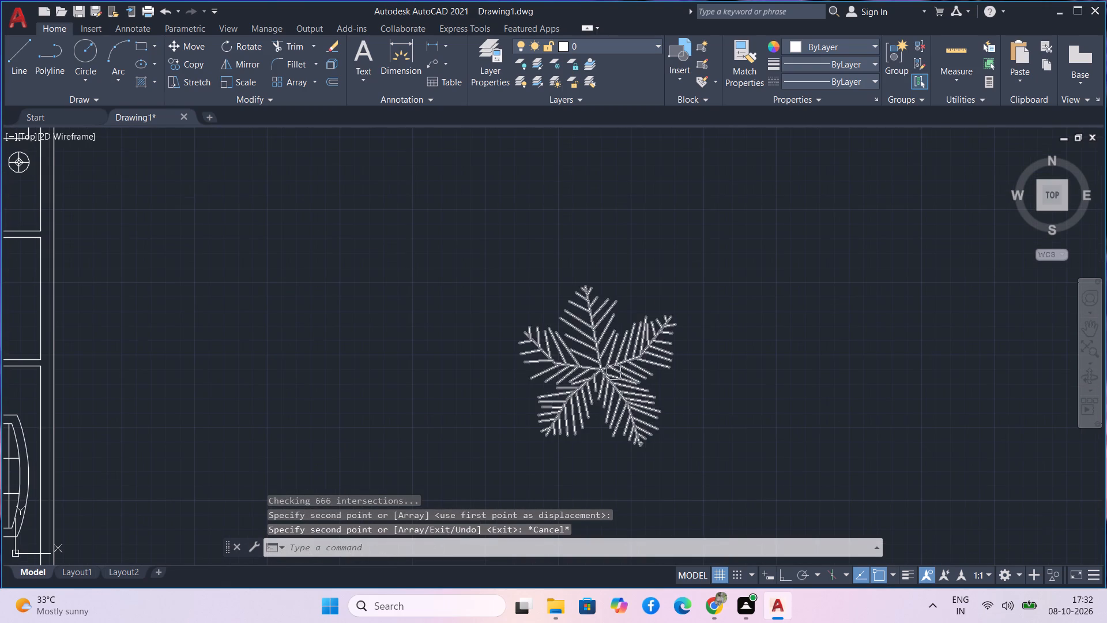
click(613, 373)
click(639, 370)
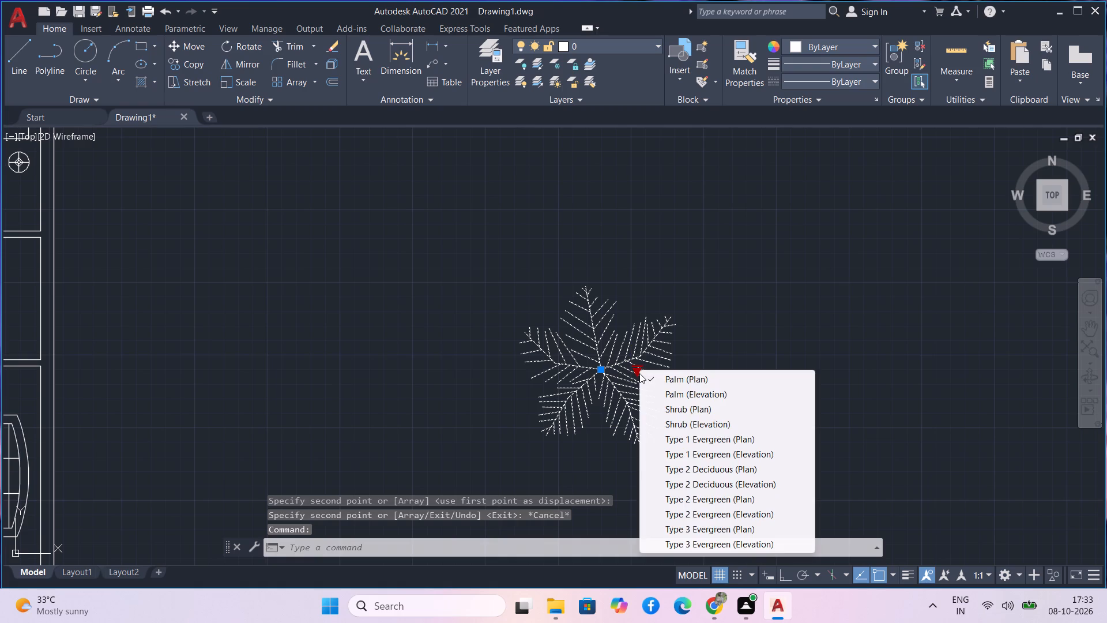
click(680, 407)
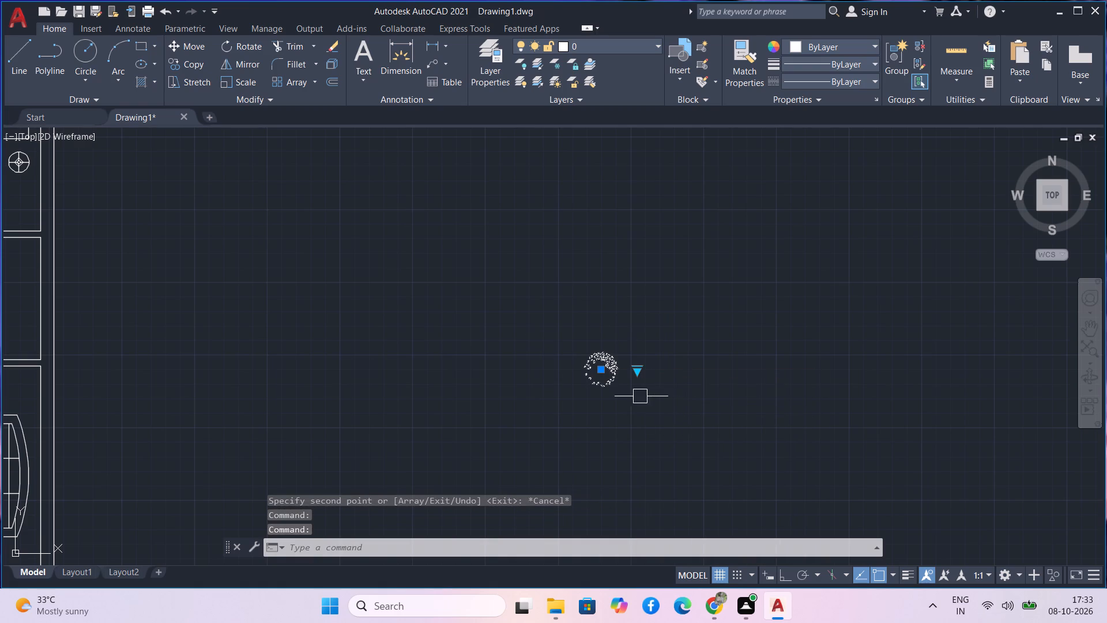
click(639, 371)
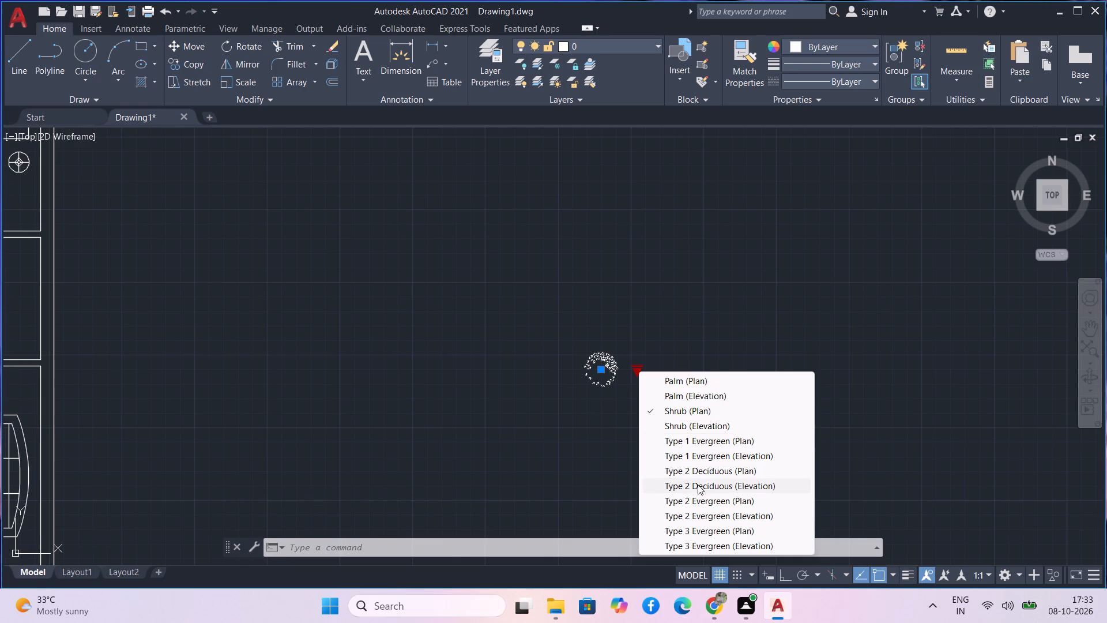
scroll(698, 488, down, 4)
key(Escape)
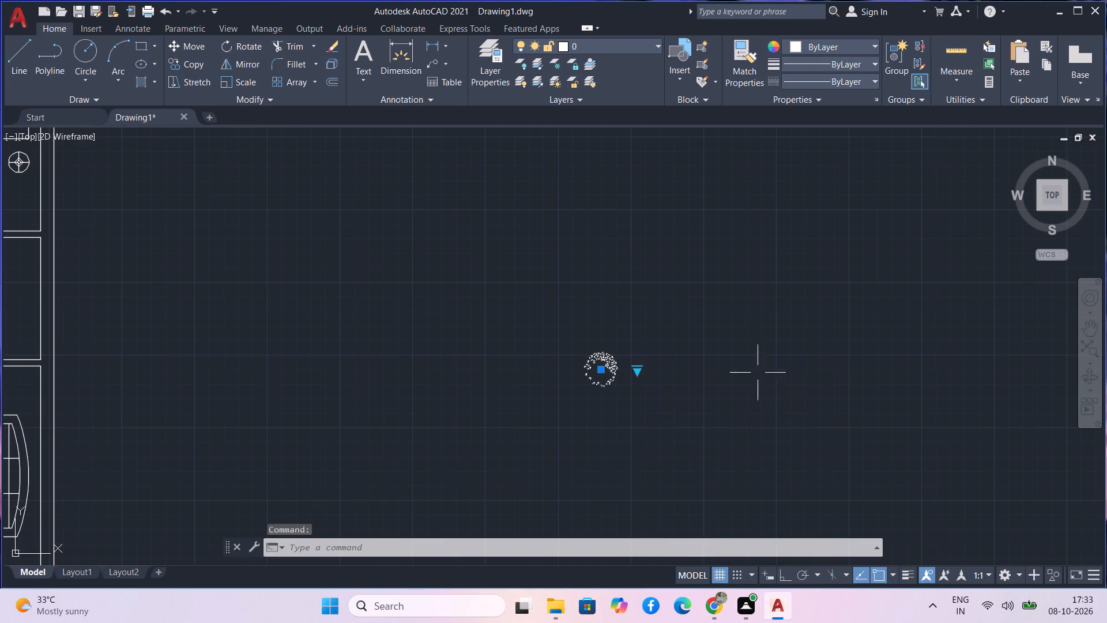
Copy the plan-view shrub to three spots along the yard's bottom wall: on both sides of the evergreen's trunk and beside the palm trunk.
text(co)
key(space)
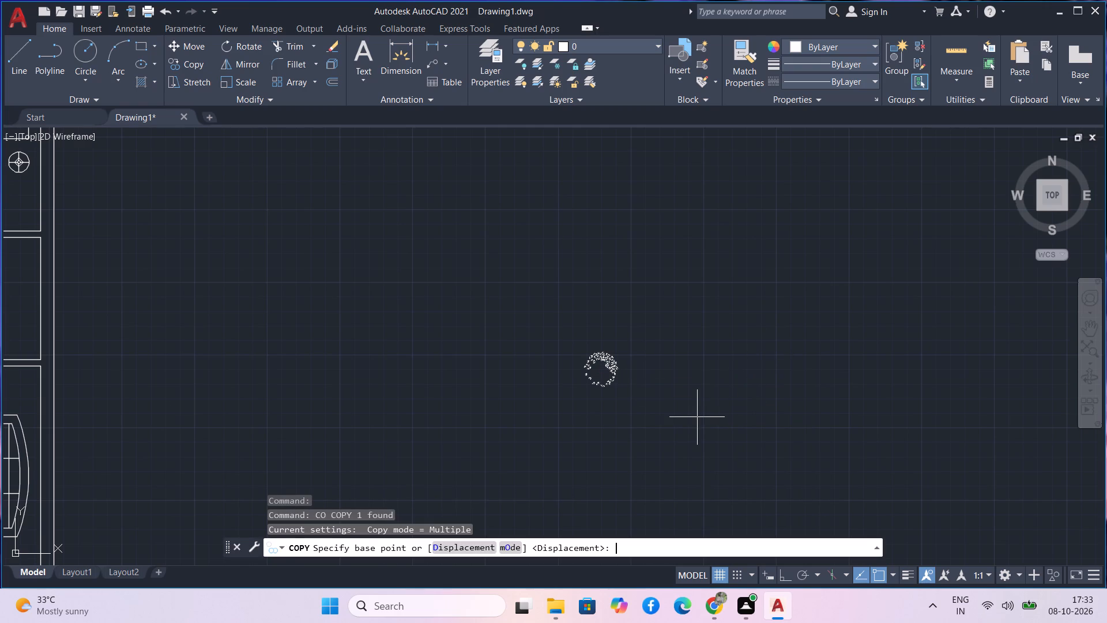
click(601, 365)
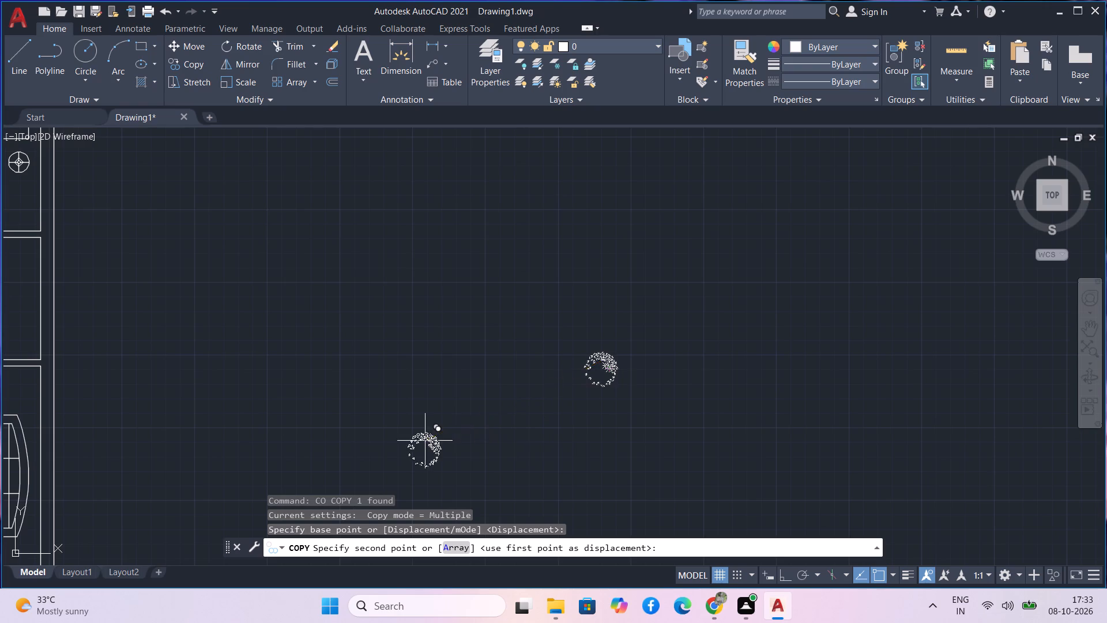
middle_drag(425, 440, 606, 321)
scroll(536, 373, down, 3)
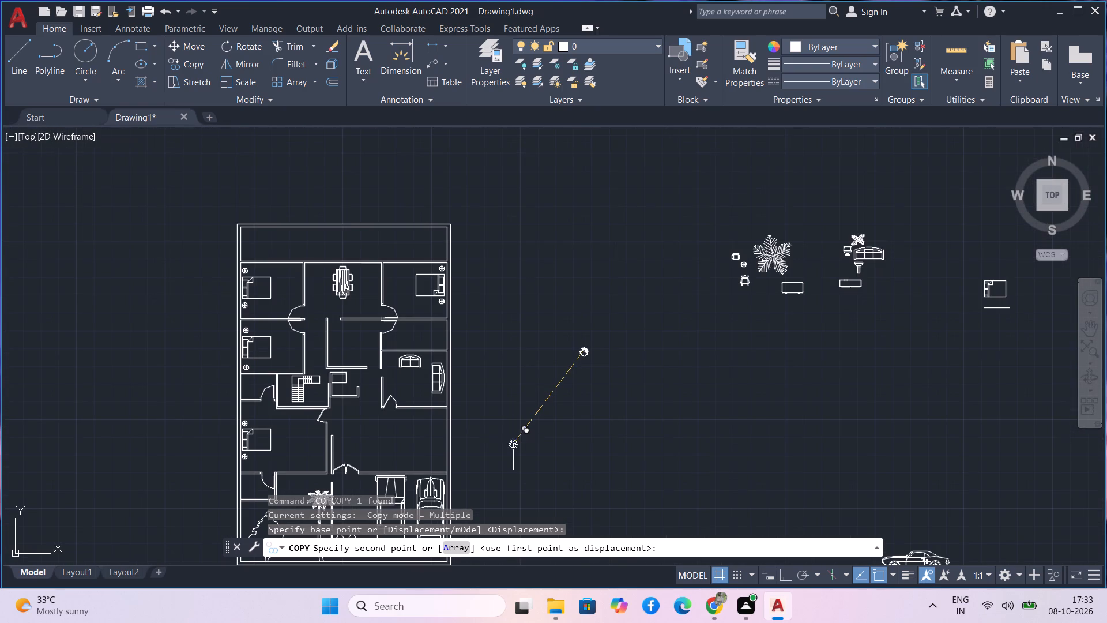
middle_drag(291, 441, 289, 307)
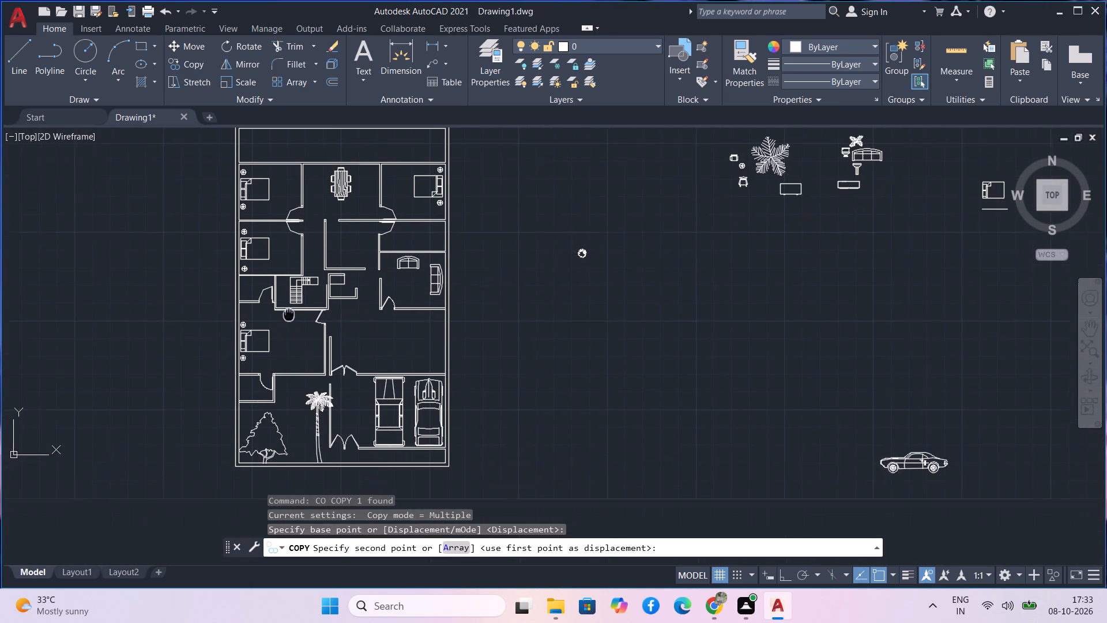
middle_drag(289, 307, 289, 300)
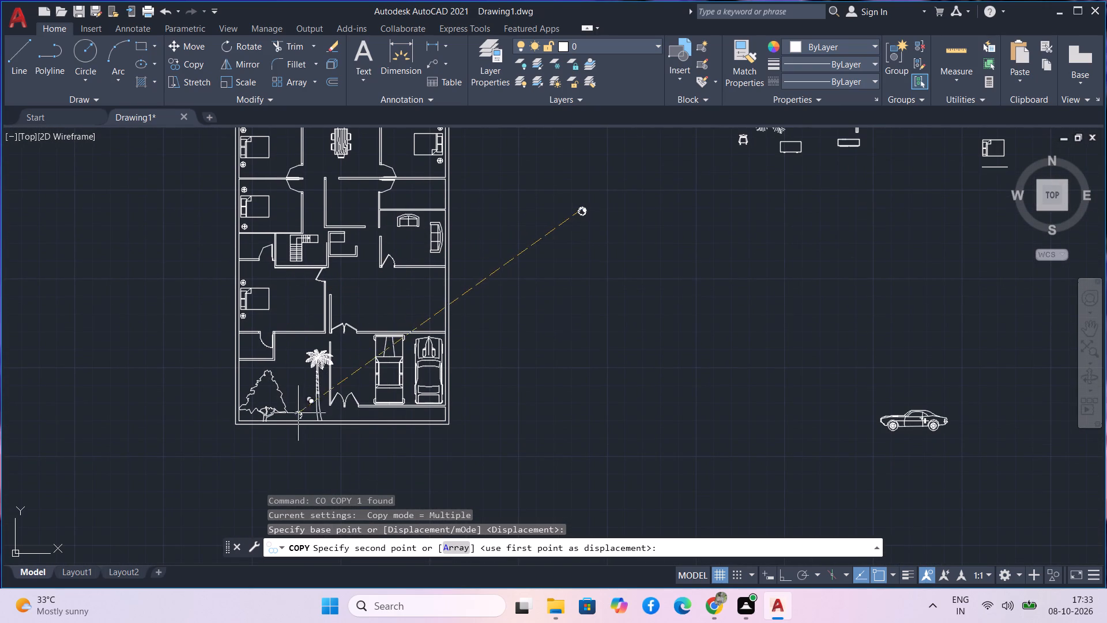
scroll(293, 418, up, 4)
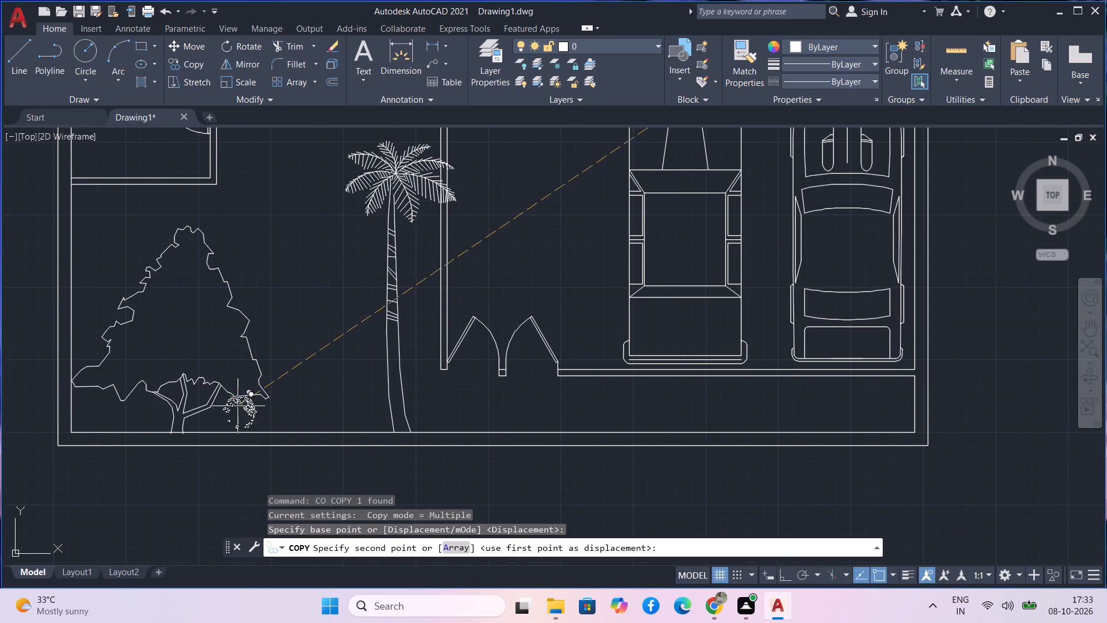
scroll(252, 404, up, 4)
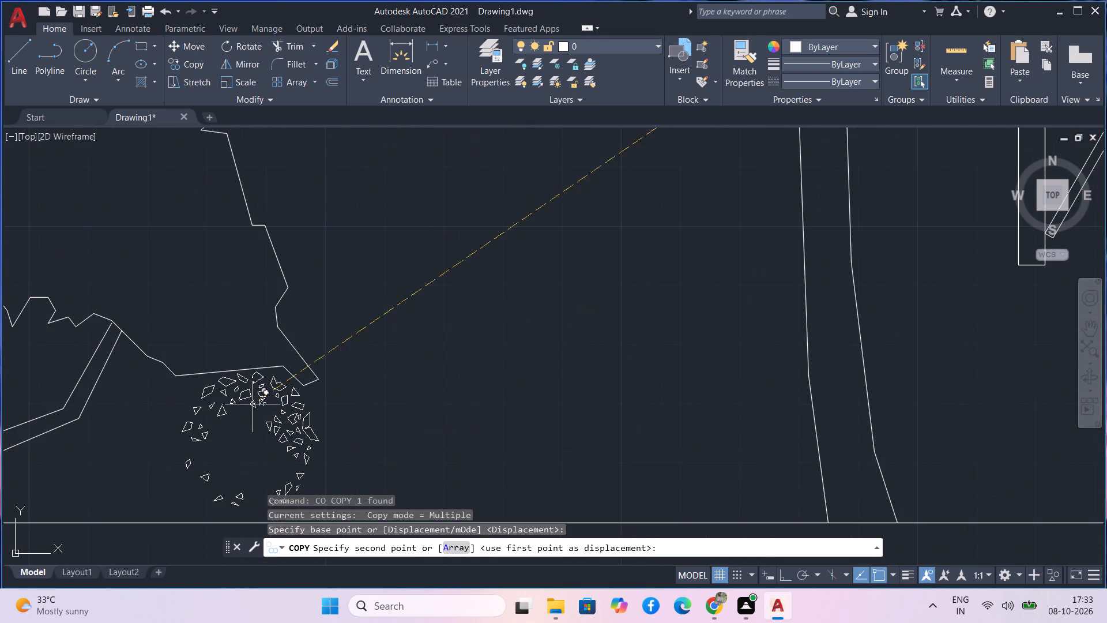
click(249, 414)
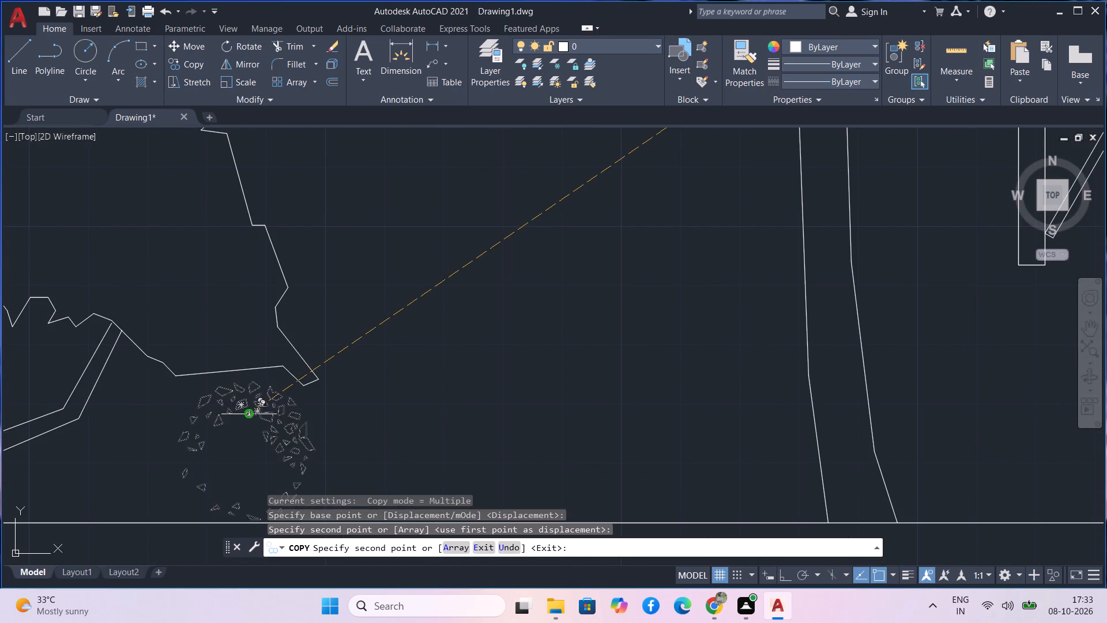
middle_drag(477, 438, 432, 339)
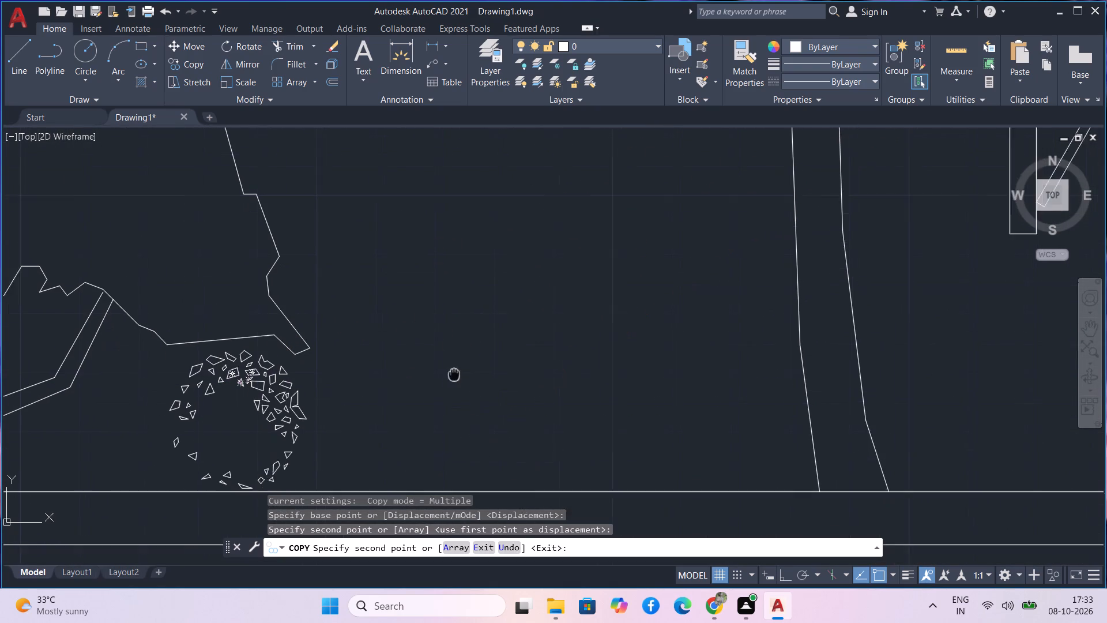
middle_drag(432, 339, 422, 335)
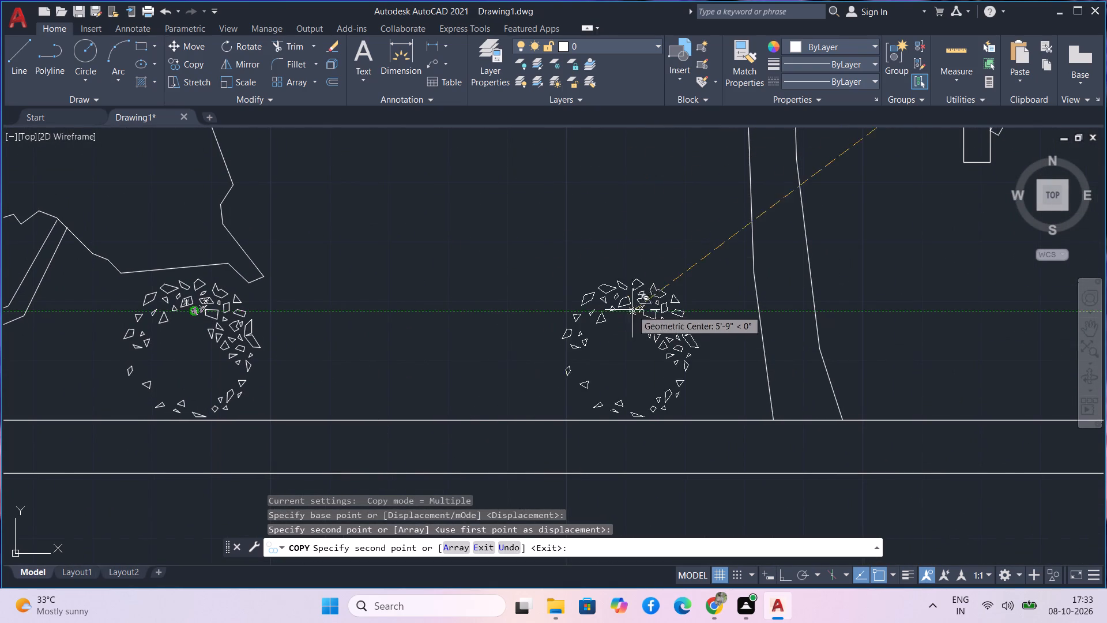
click(668, 314)
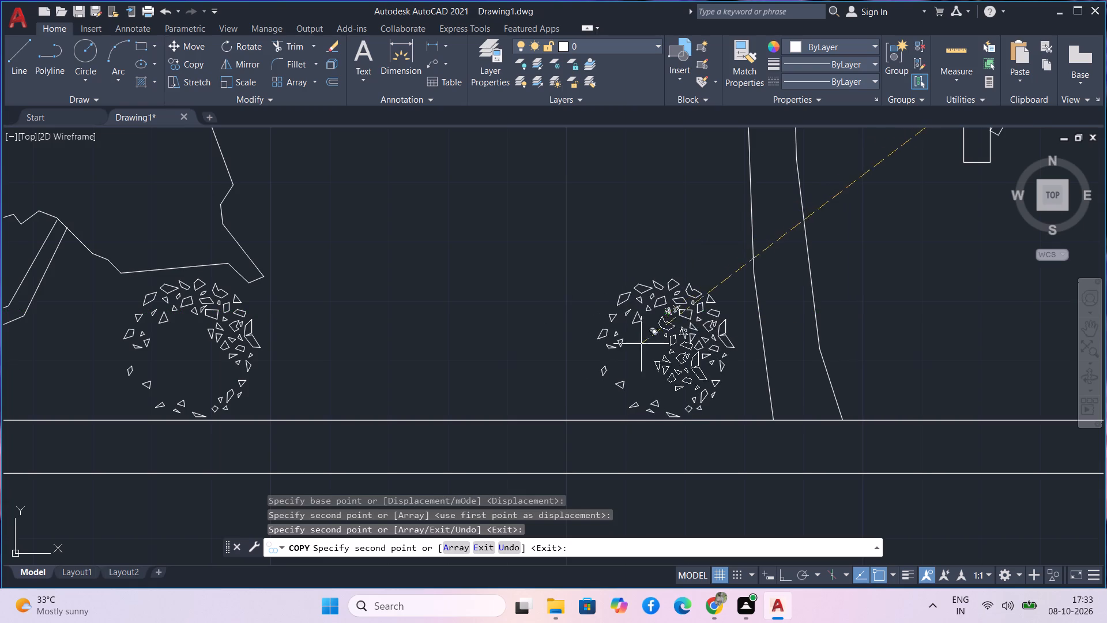
scroll(636, 297, down, 3)
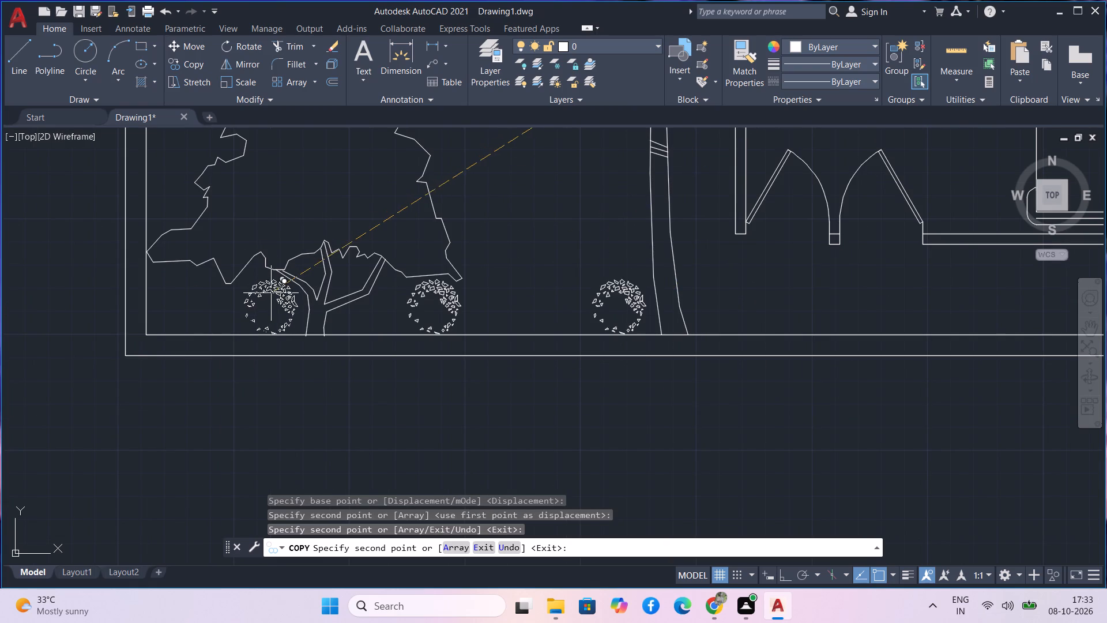
click(265, 293)
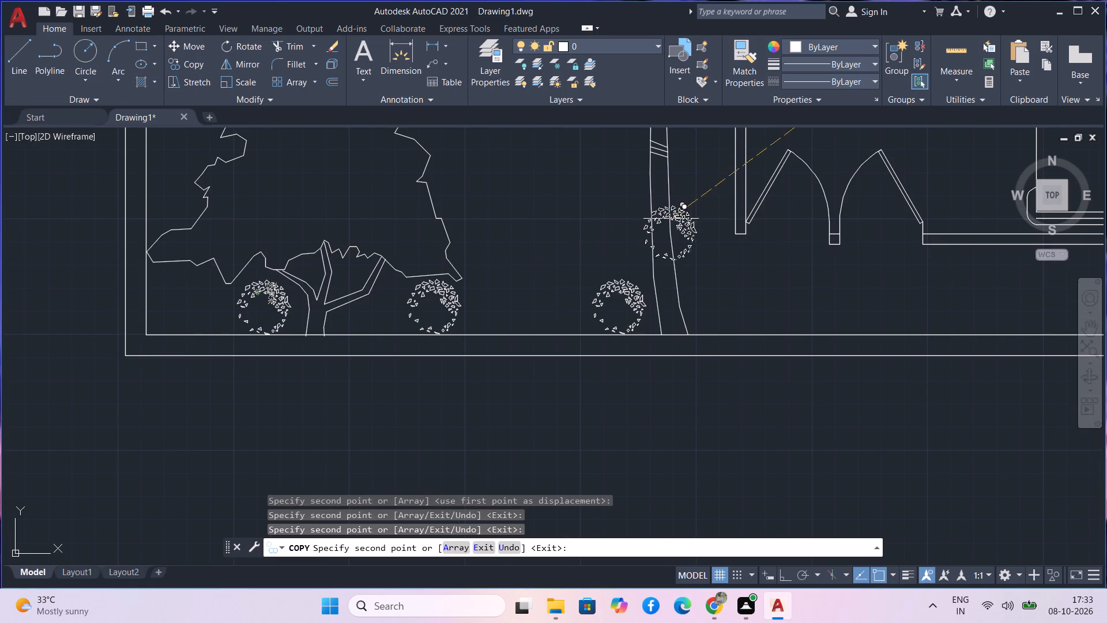
Copy the shrub to three more yard spots: outside the small room's right wall, below its bottom wall, and between the evergreen and palm.
scroll(720, 276, down, 1)
middle_drag(720, 276, 622, 273)
scroll(649, 273, down, 1)
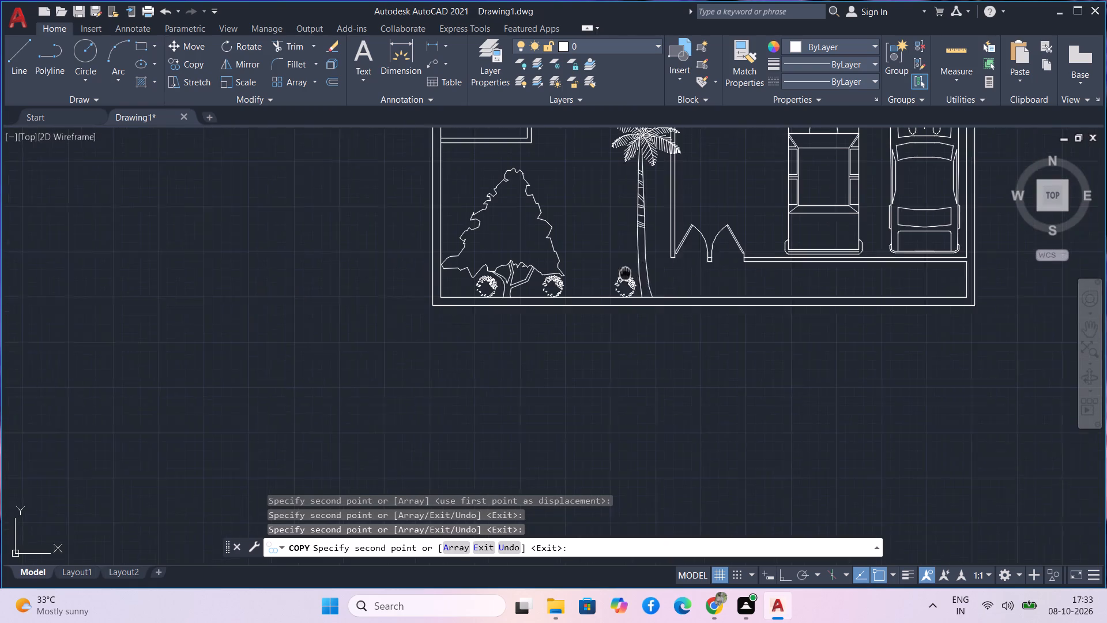
middle_drag(622, 273, 620, 275)
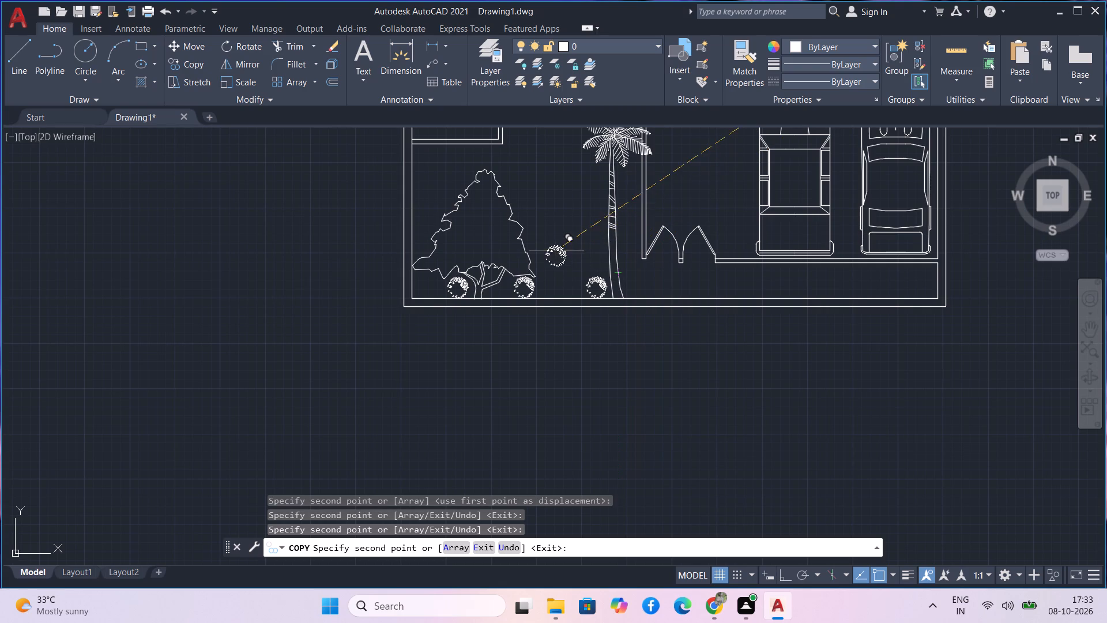
middle_drag(552, 236, 557, 288)
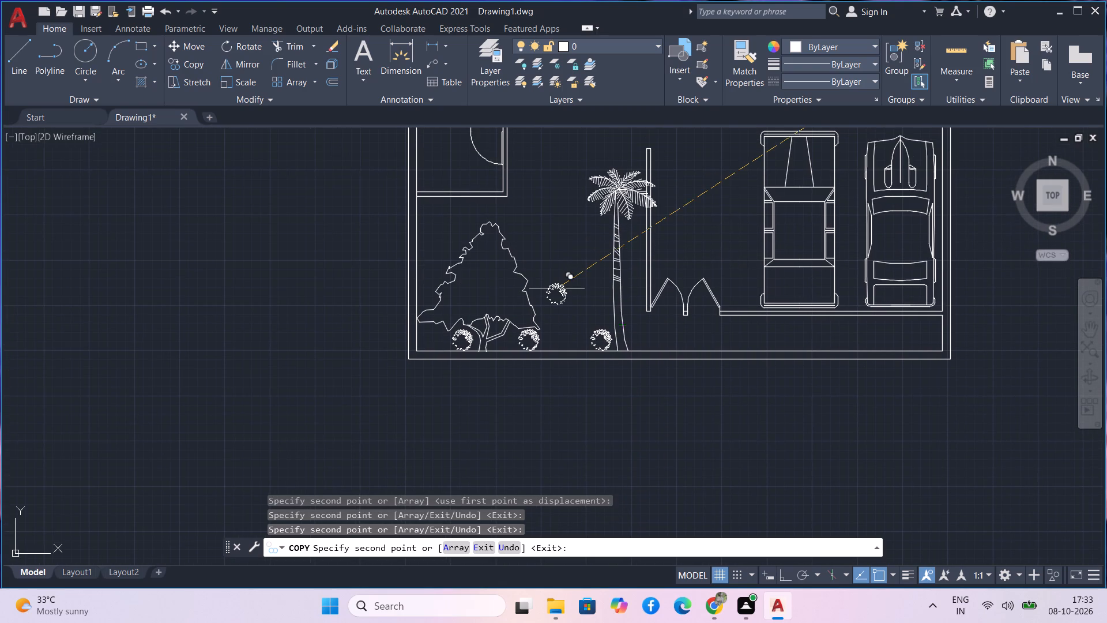
middle_drag(539, 158, 537, 269)
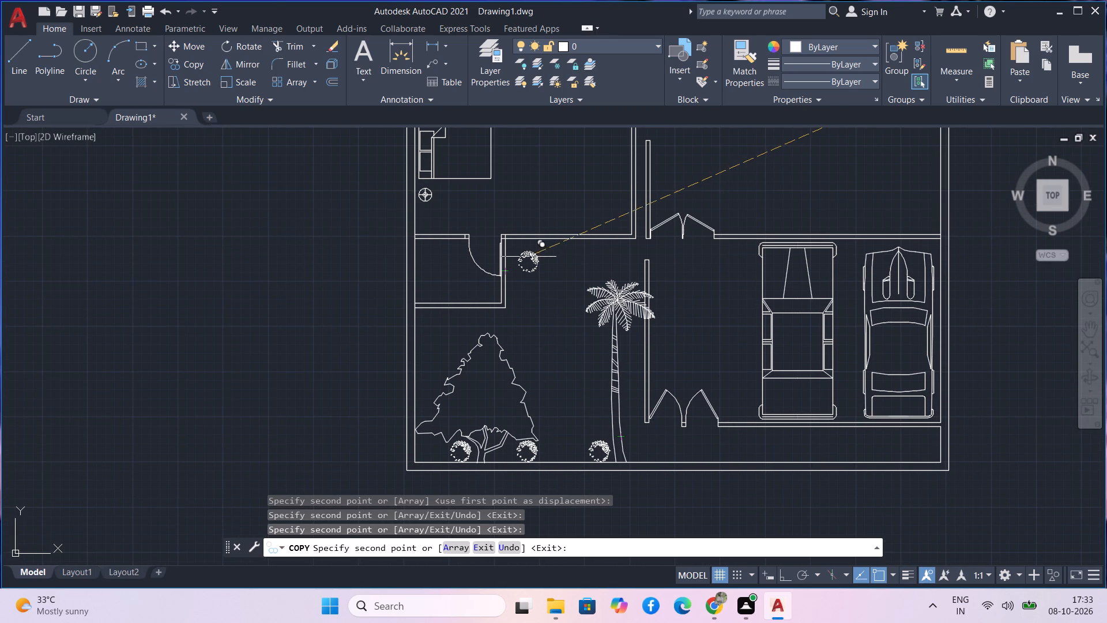
scroll(526, 256, up, 3)
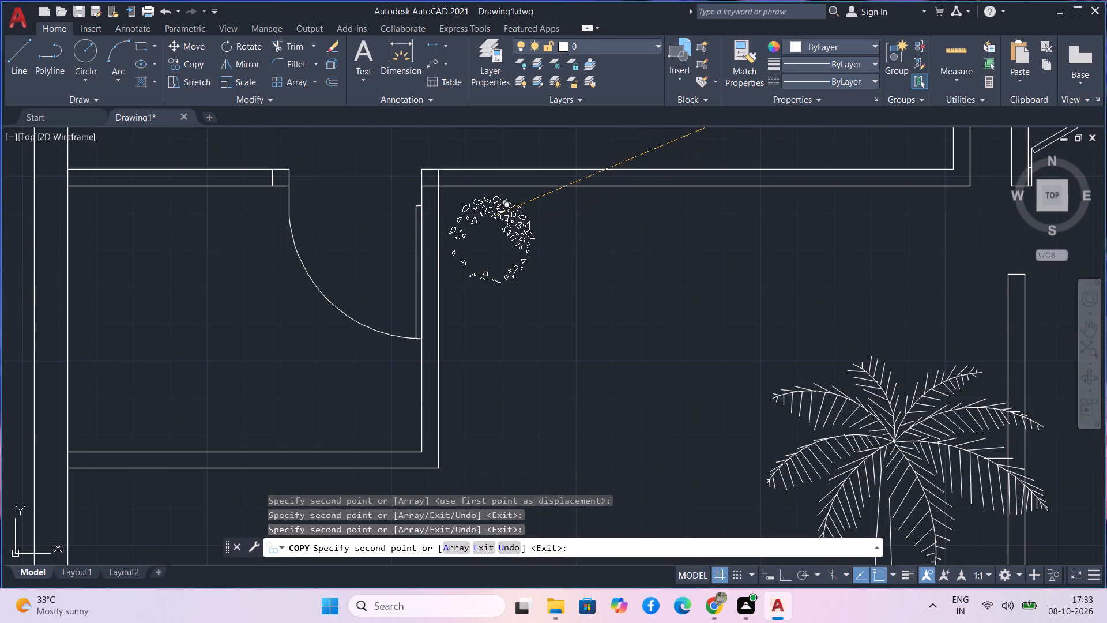
click(494, 216)
scroll(581, 344, down, 3)
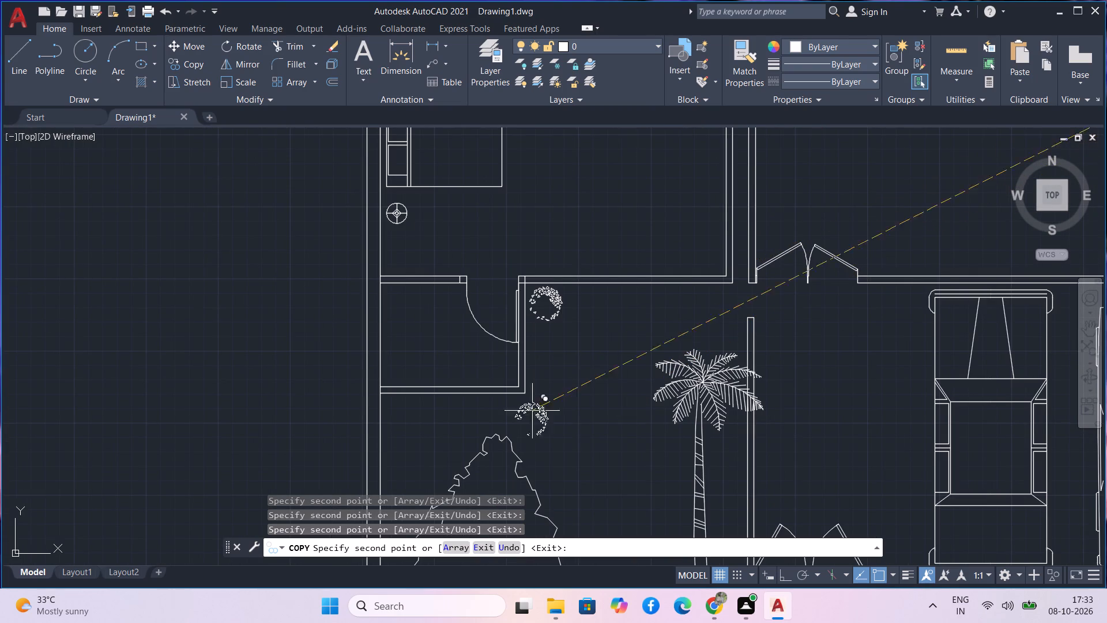
click(410, 410)
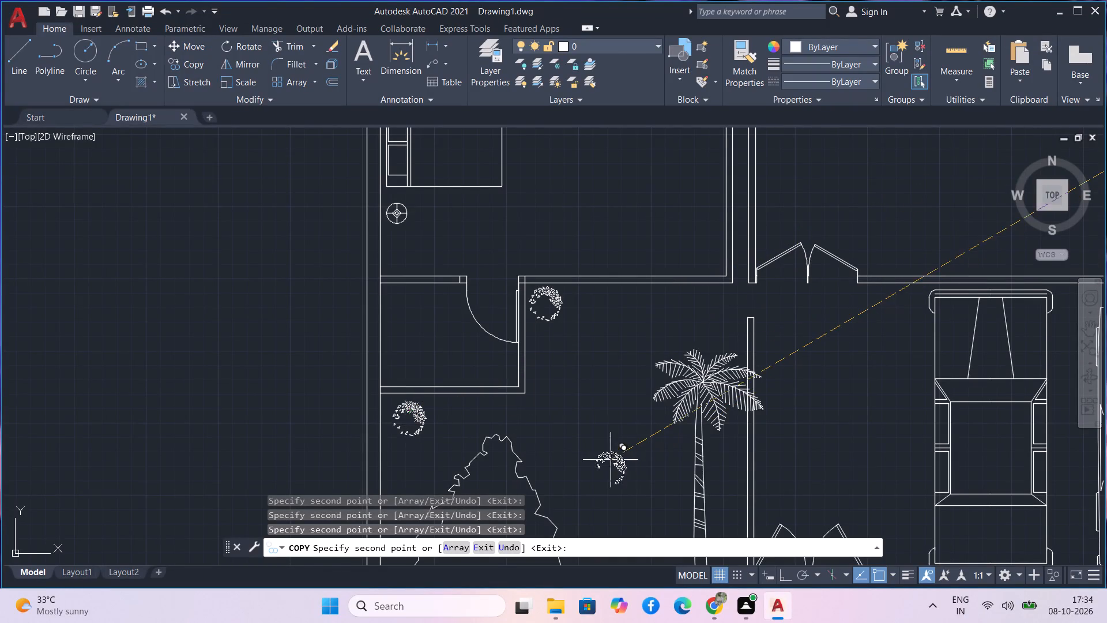
click(595, 463)
scroll(603, 434, down, 3)
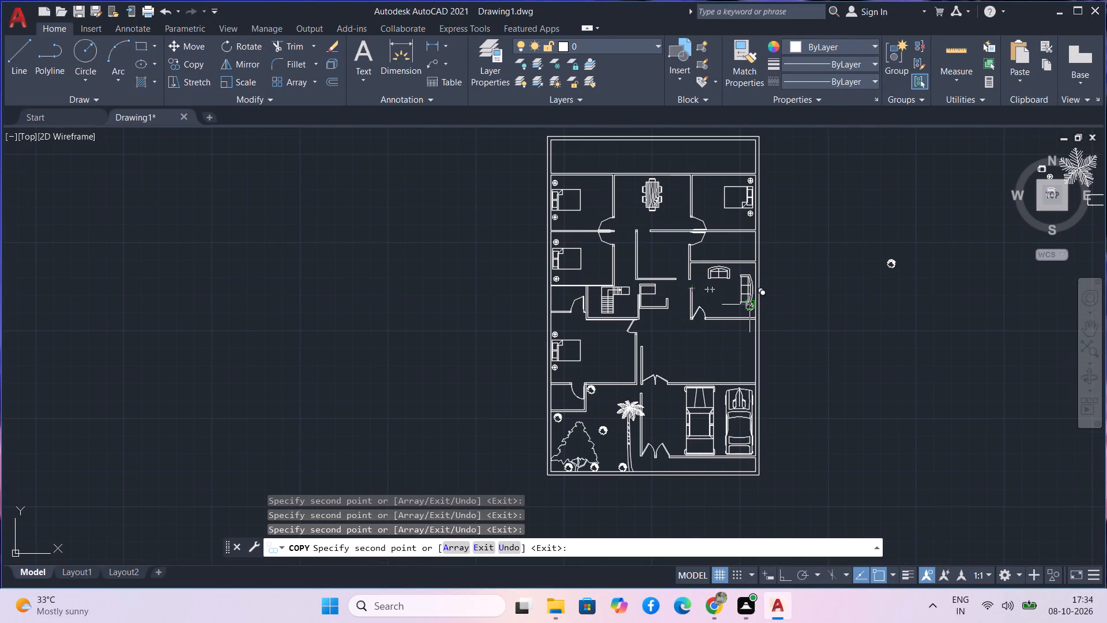
key(Escape)
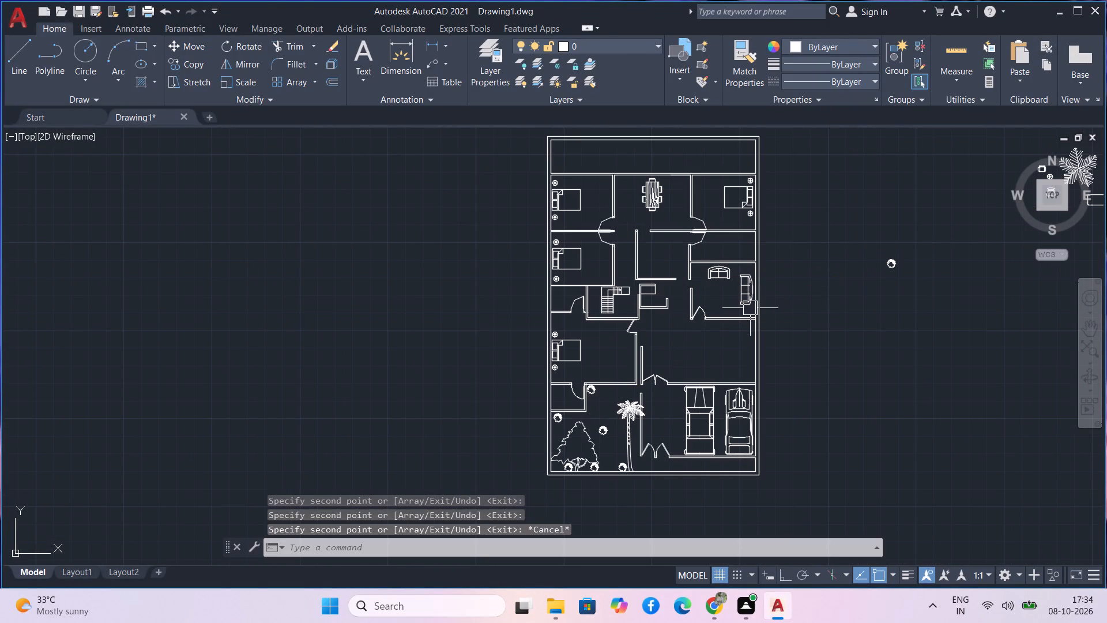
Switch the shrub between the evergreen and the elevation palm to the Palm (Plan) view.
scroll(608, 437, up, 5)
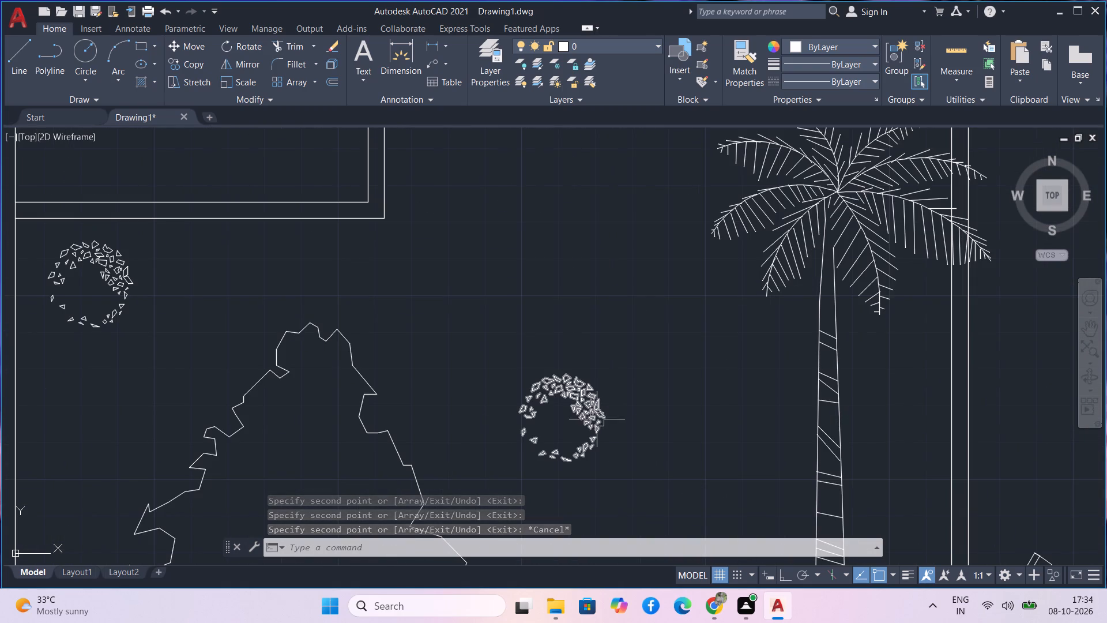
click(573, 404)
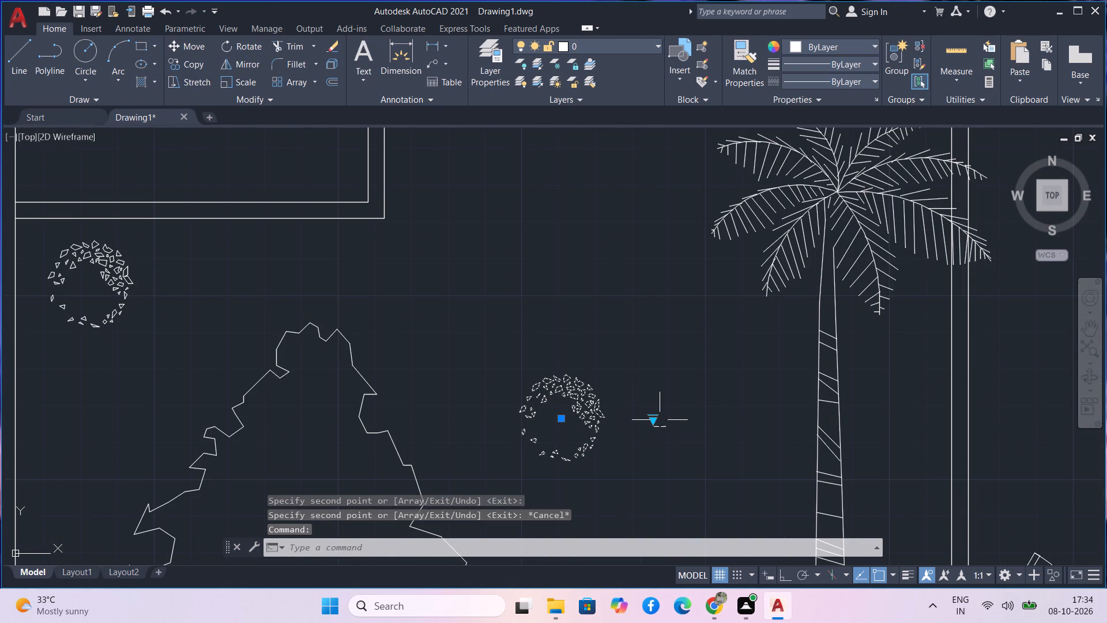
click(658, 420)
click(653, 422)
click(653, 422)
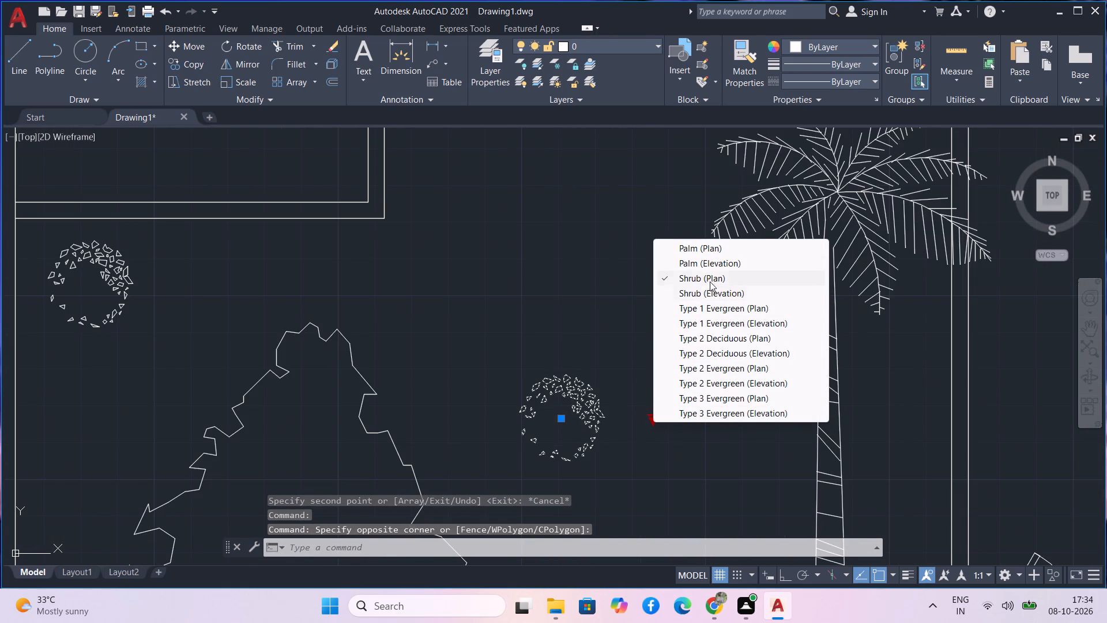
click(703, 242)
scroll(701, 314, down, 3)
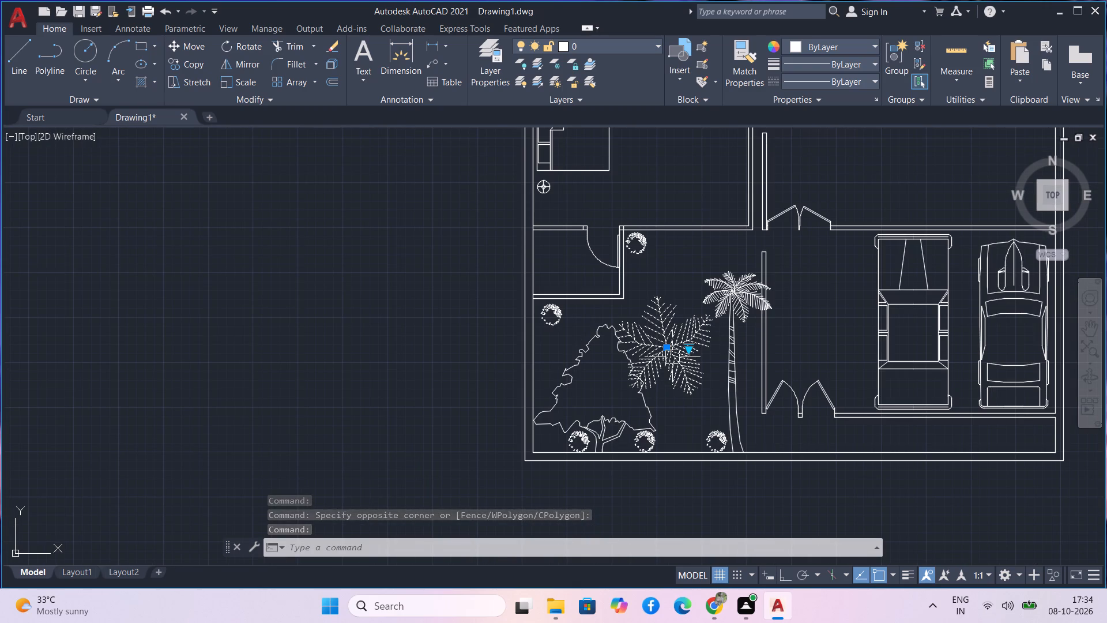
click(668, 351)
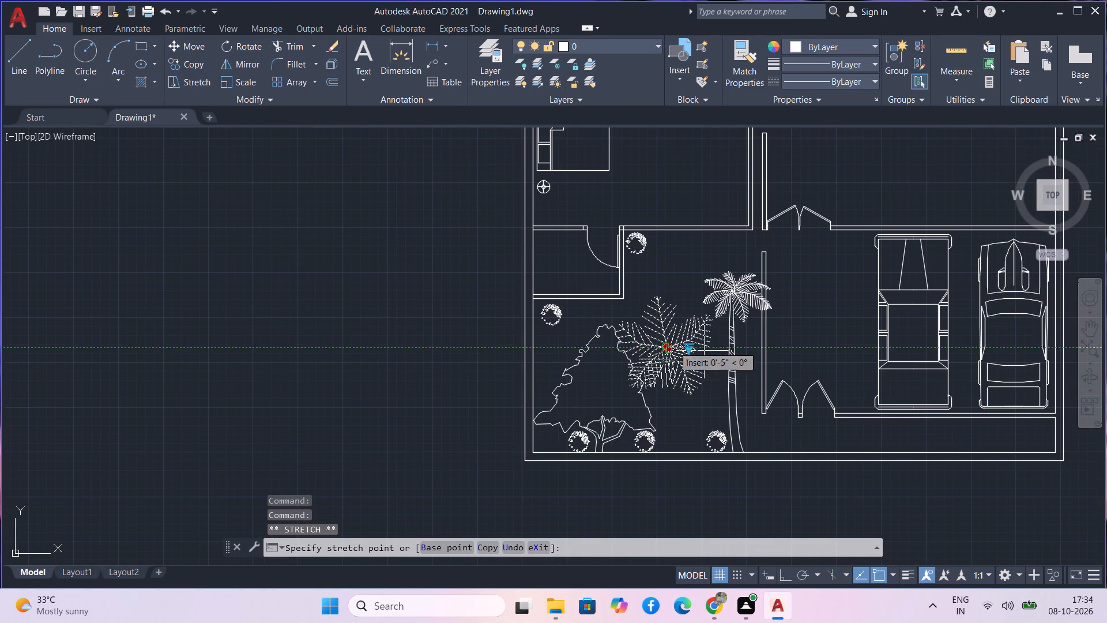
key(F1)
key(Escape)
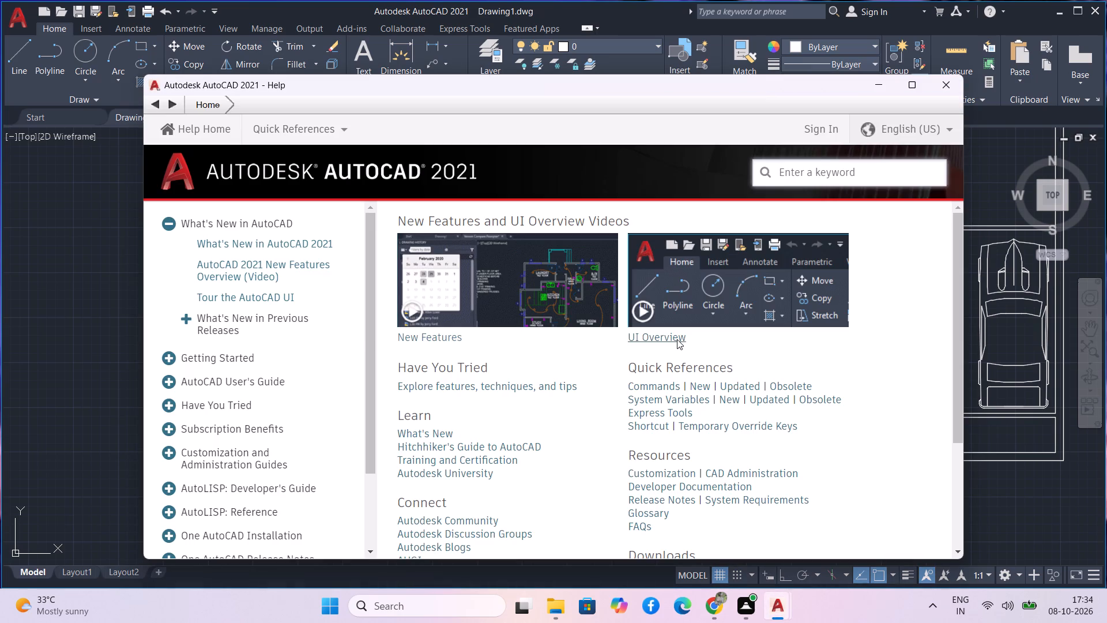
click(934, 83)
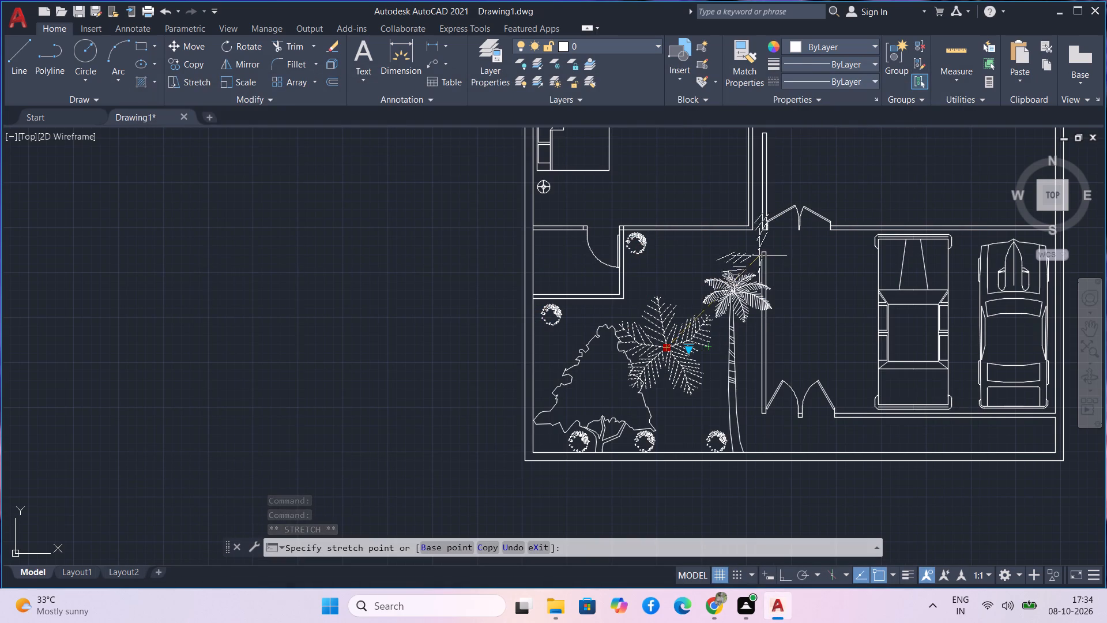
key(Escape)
Switch the plan-view palm between the evergreen and the elevation palm to the Shrub (Elevation) view.
click(688, 349)
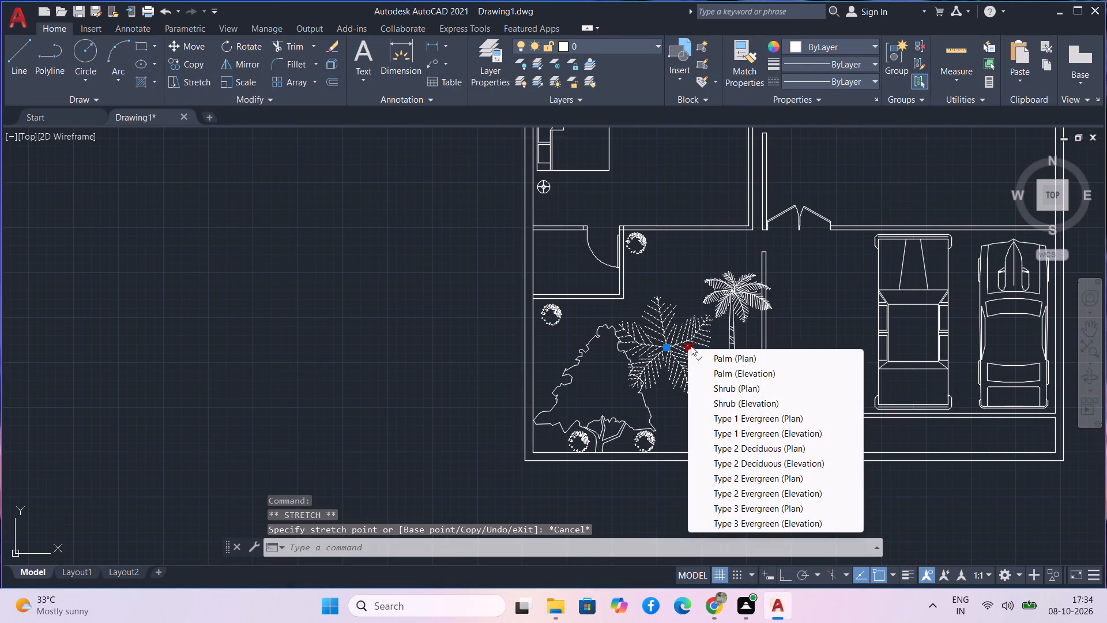
click(728, 407)
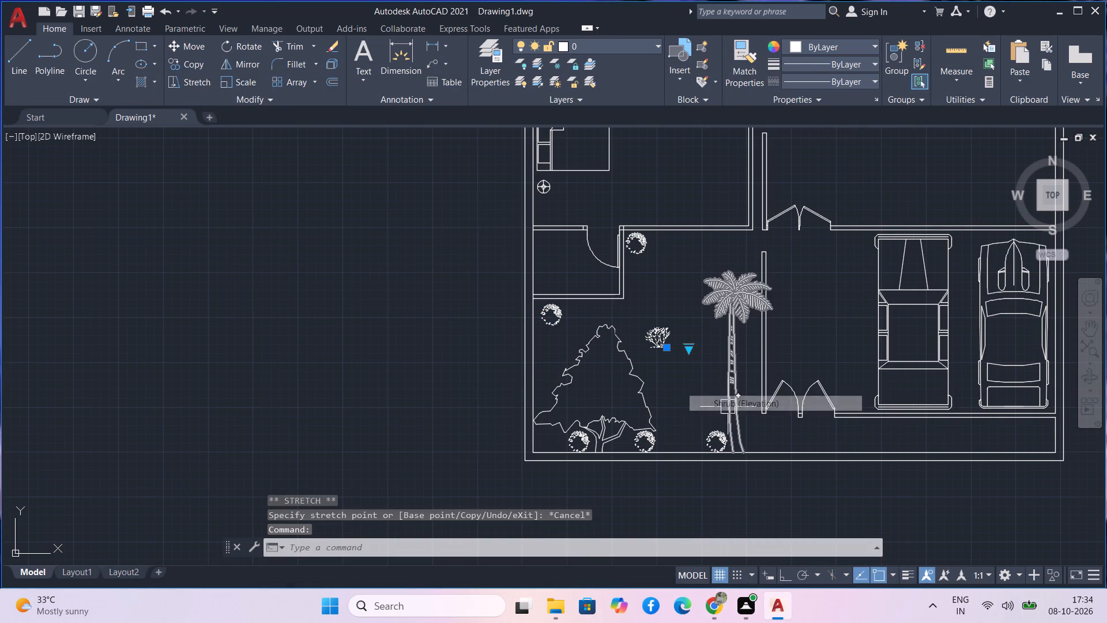
key(Escape)
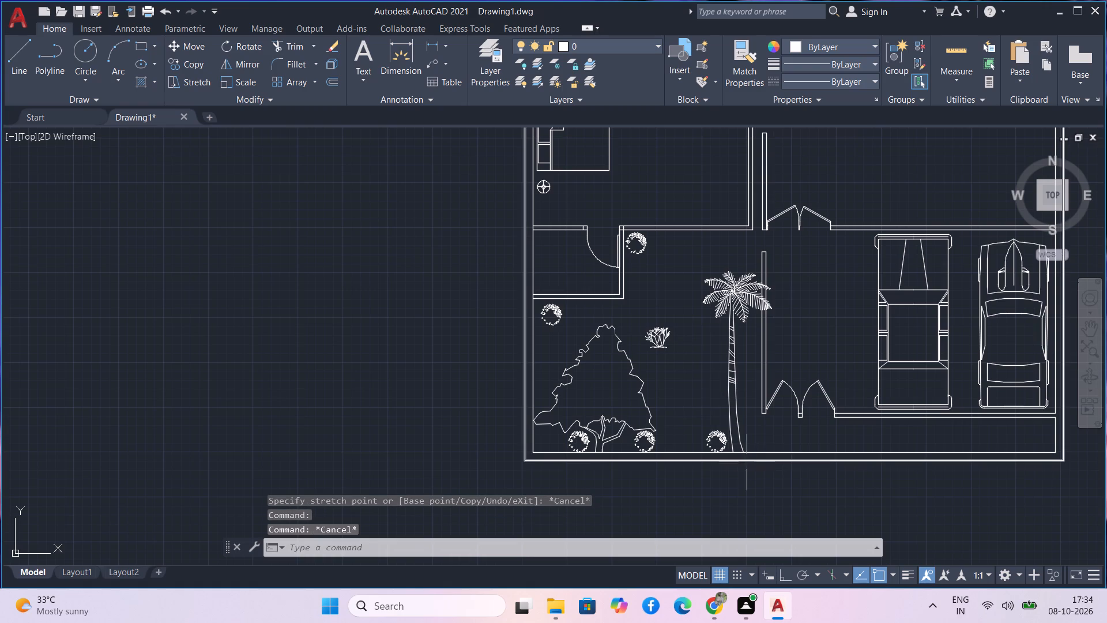
Switch the shrub at the foot of the palm trunk to the Shrub (Elevation) view.
scroll(722, 451, up, 2)
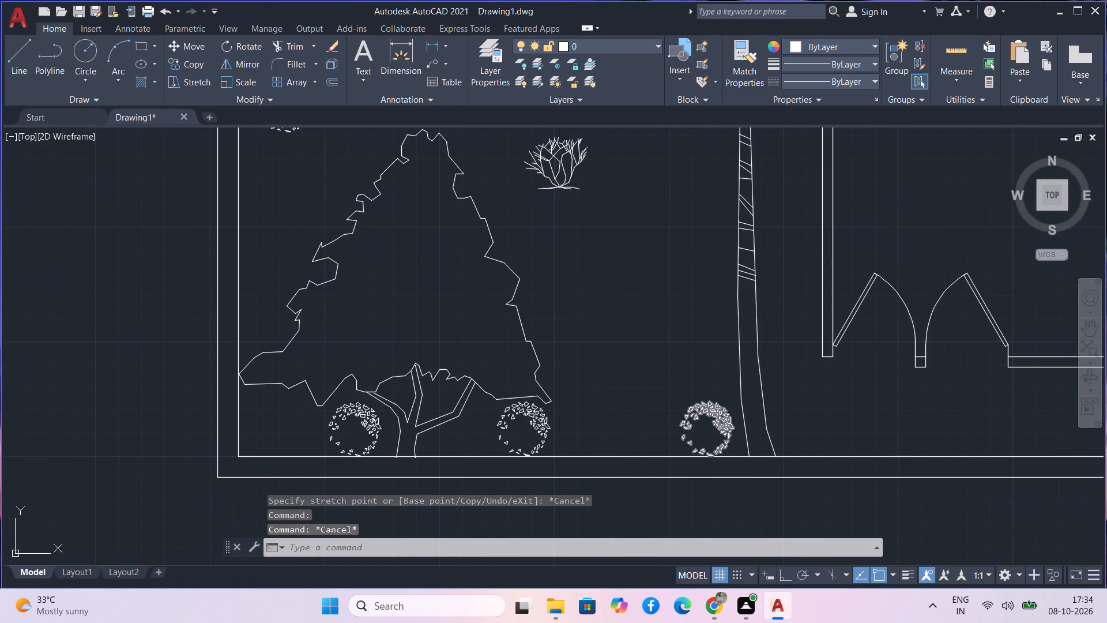
click(731, 441)
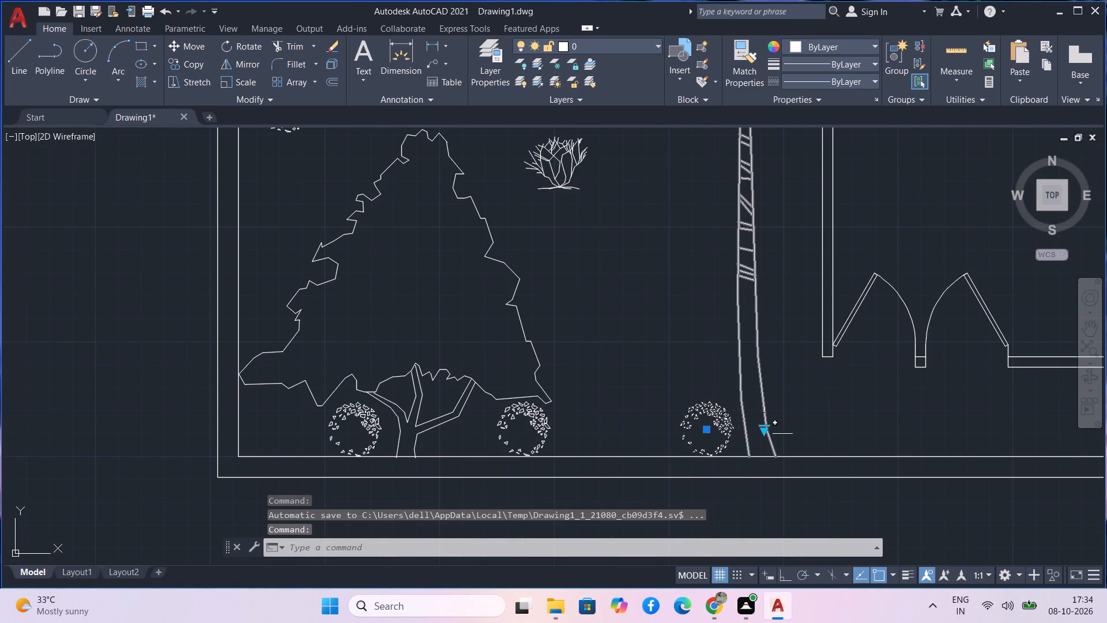
click(766, 430)
click(809, 303)
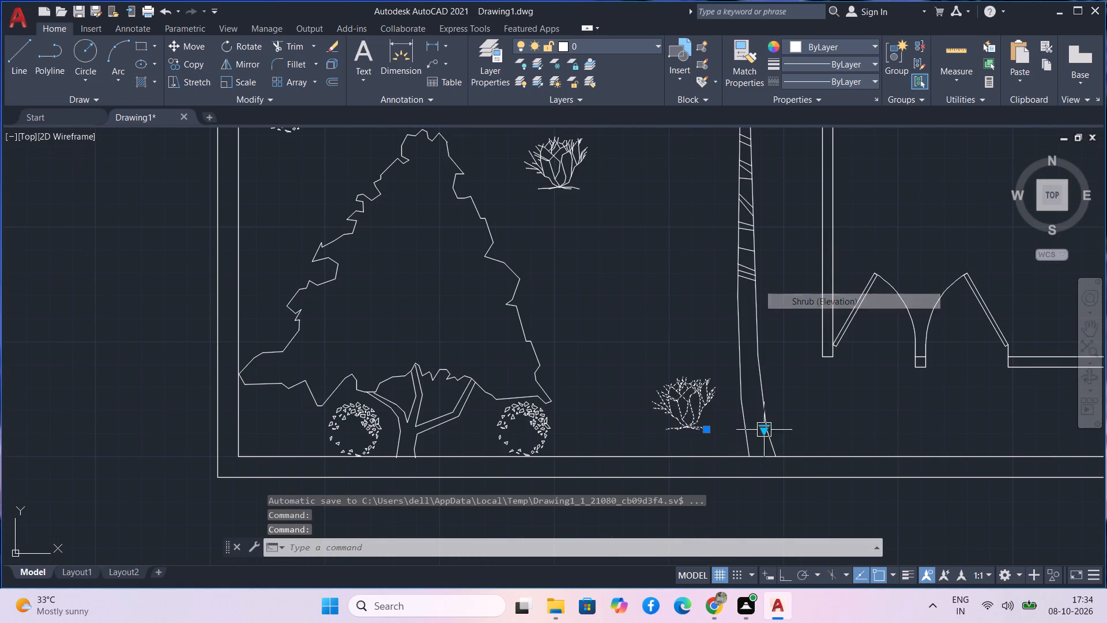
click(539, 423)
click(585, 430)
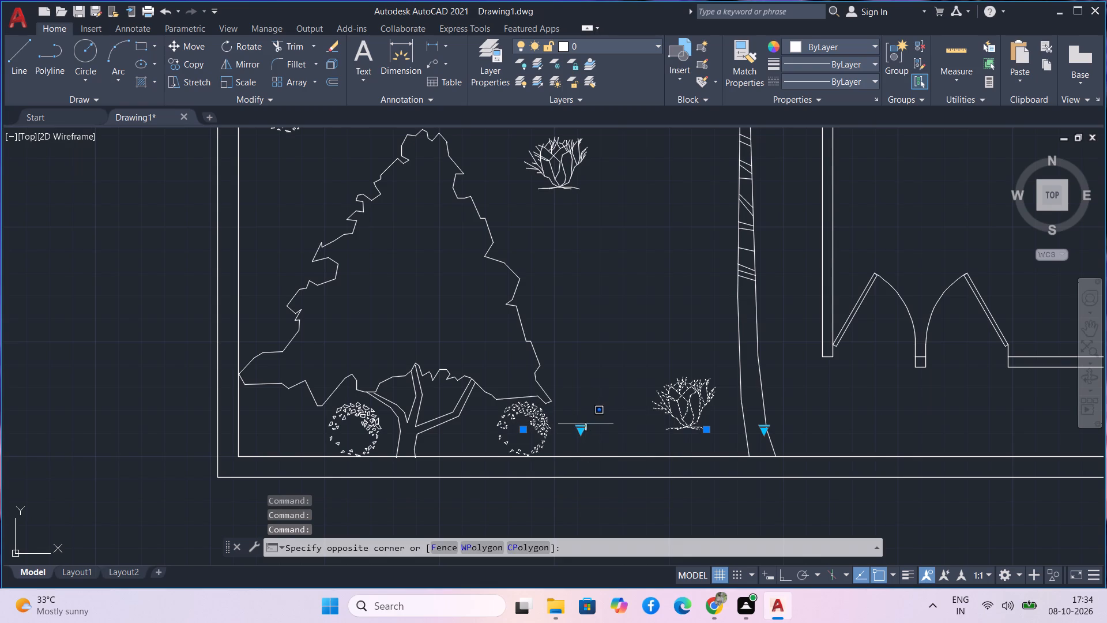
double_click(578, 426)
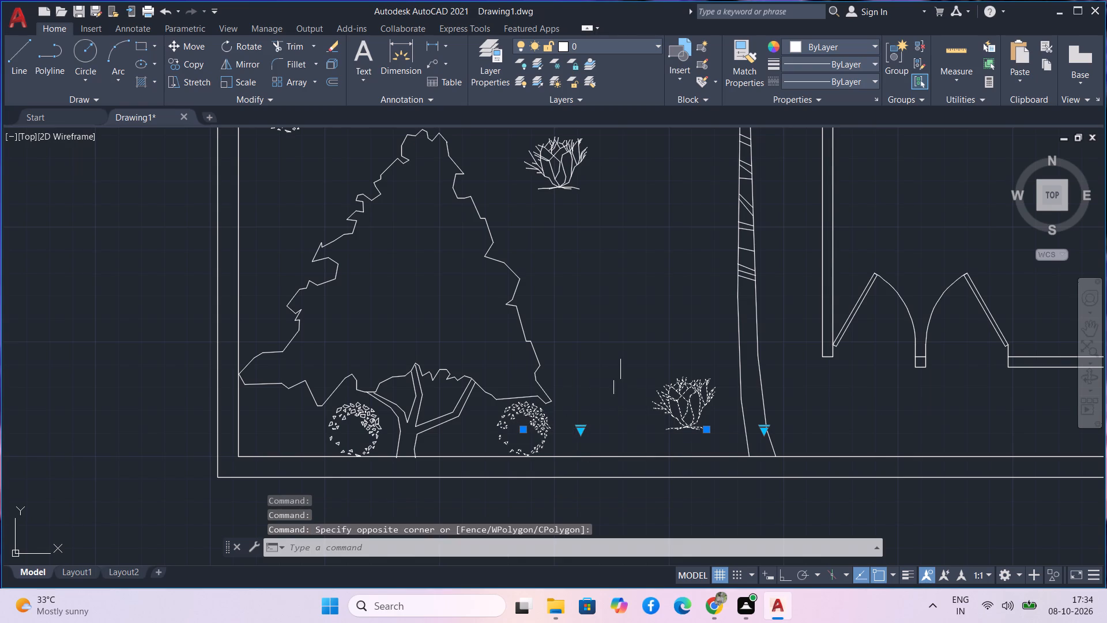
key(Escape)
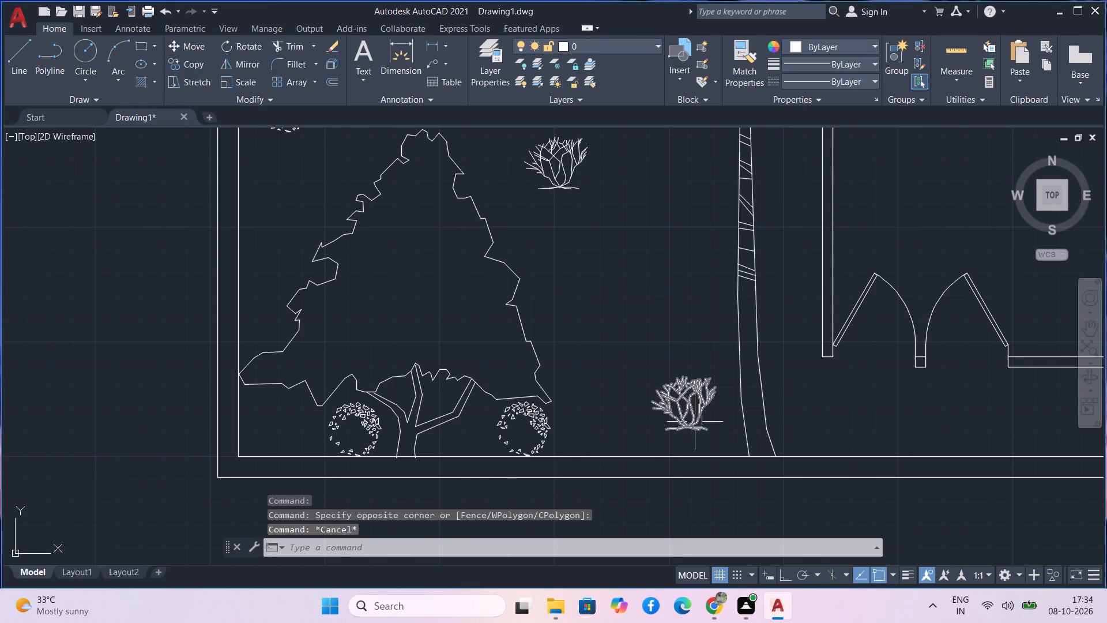
Move the elevation shrub beside the palm trunk down so its base sits just above the yard's bottom wall line.
click(695, 422)
text(m)
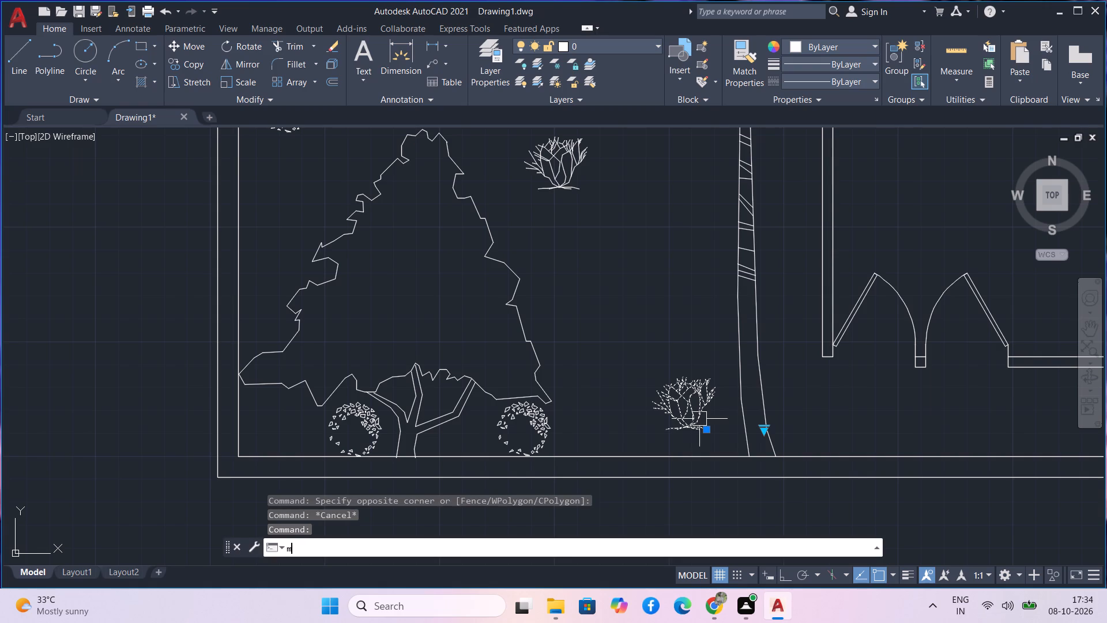
key(space)
click(678, 425)
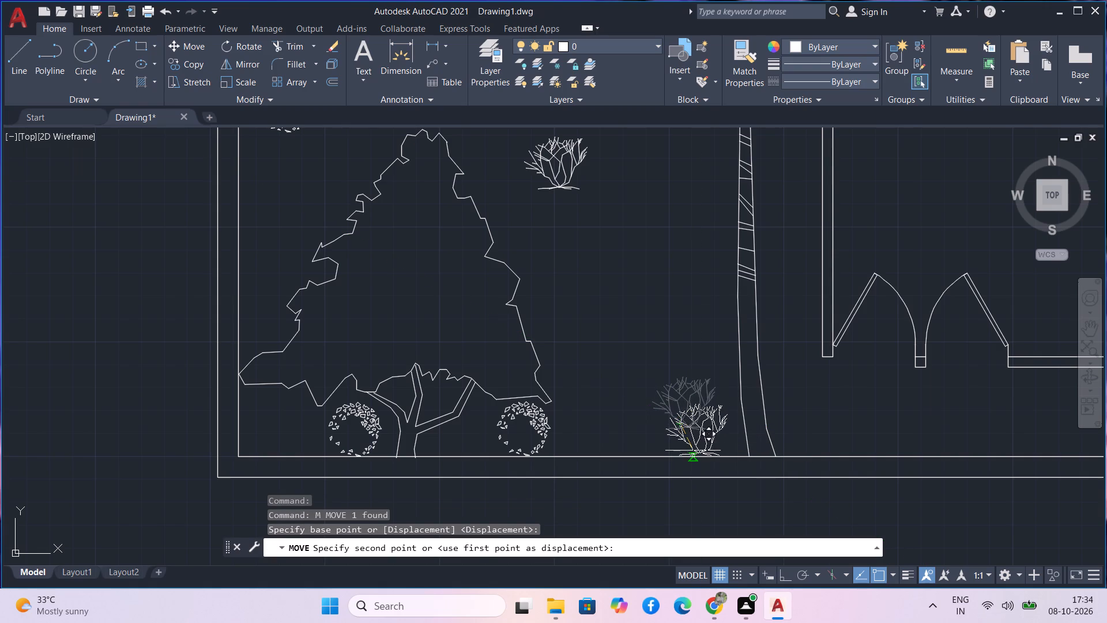
click(693, 451)
click(707, 449)
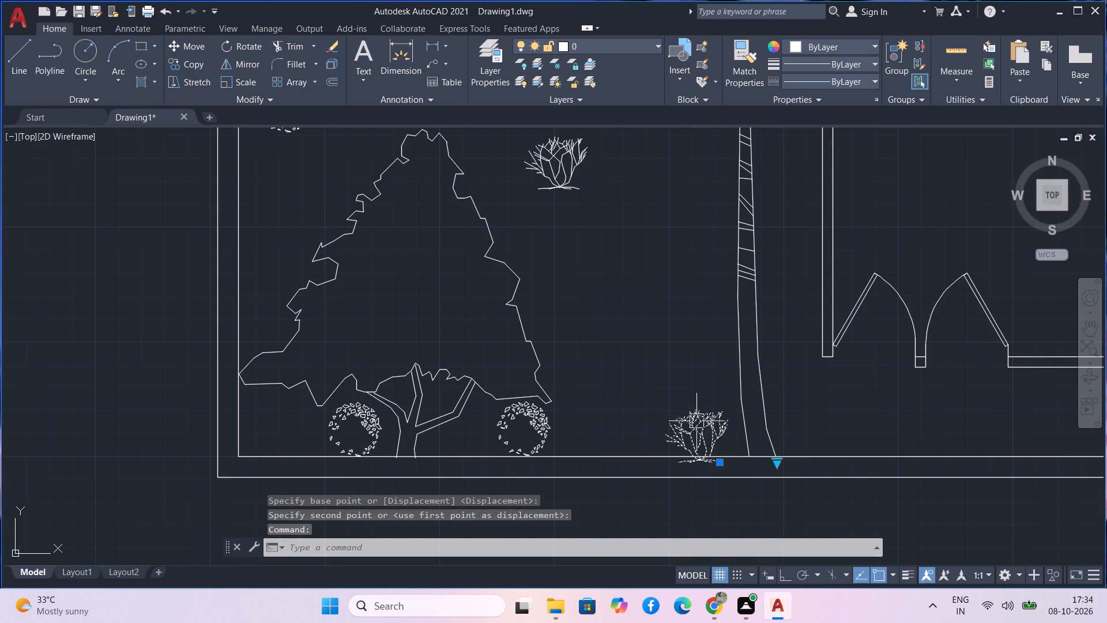
key(m)
key(space)
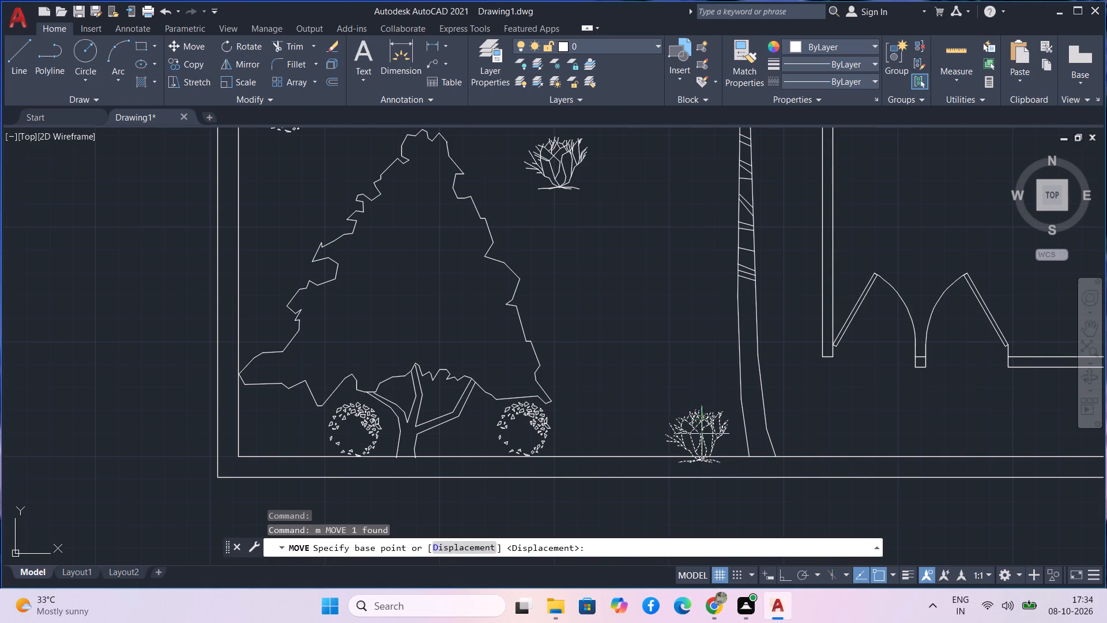
scroll(701, 468, up, 3)
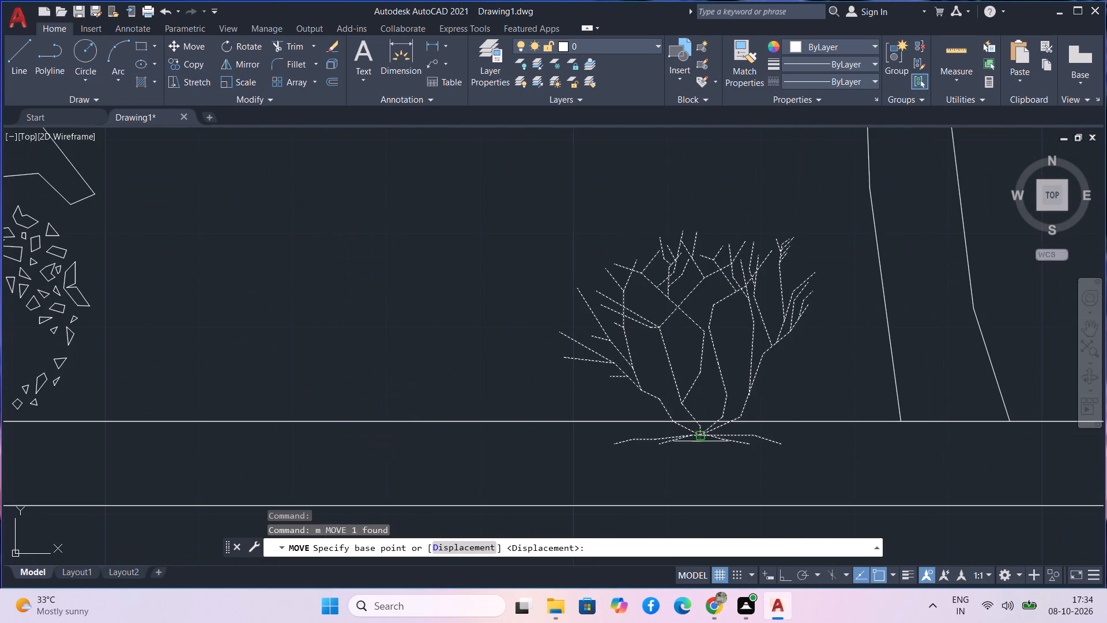
click(702, 437)
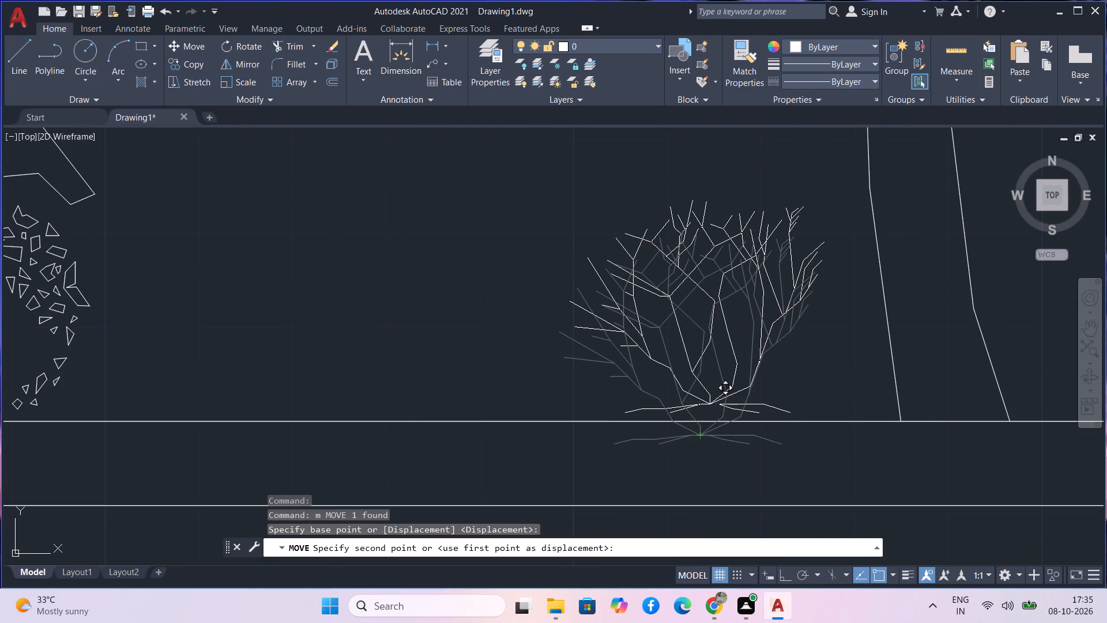
click(704, 397)
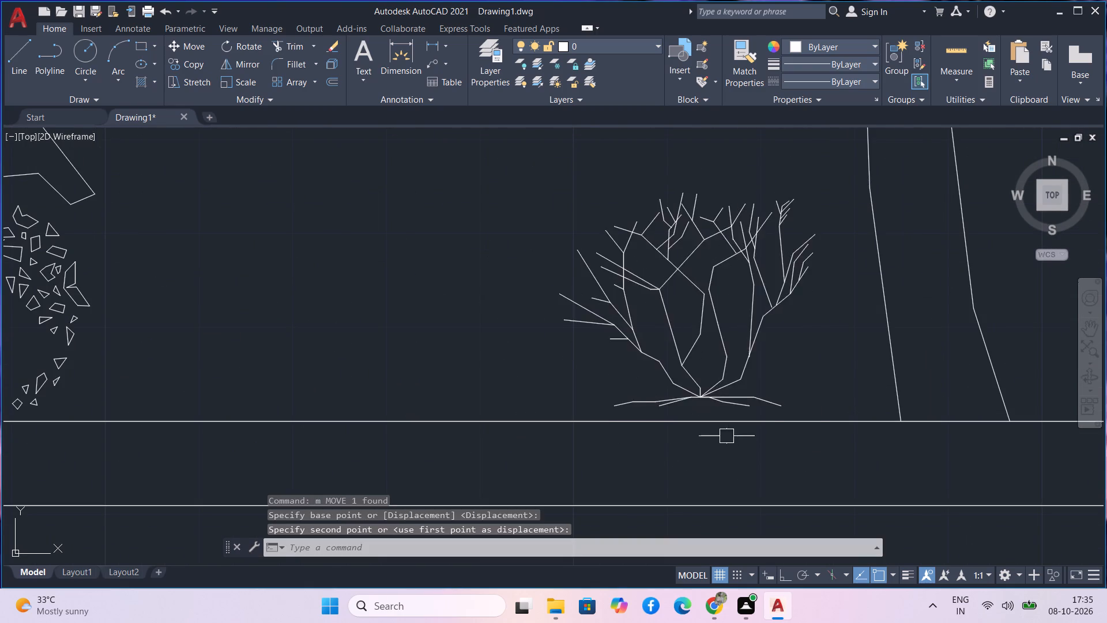
Switch the plan-view shrub on the left side of the evergreen's trunk to the Shrub (Elevation) view.
scroll(641, 411, down, 2)
middle_drag(541, 397, 677, 449)
scroll(617, 348, down, 2)
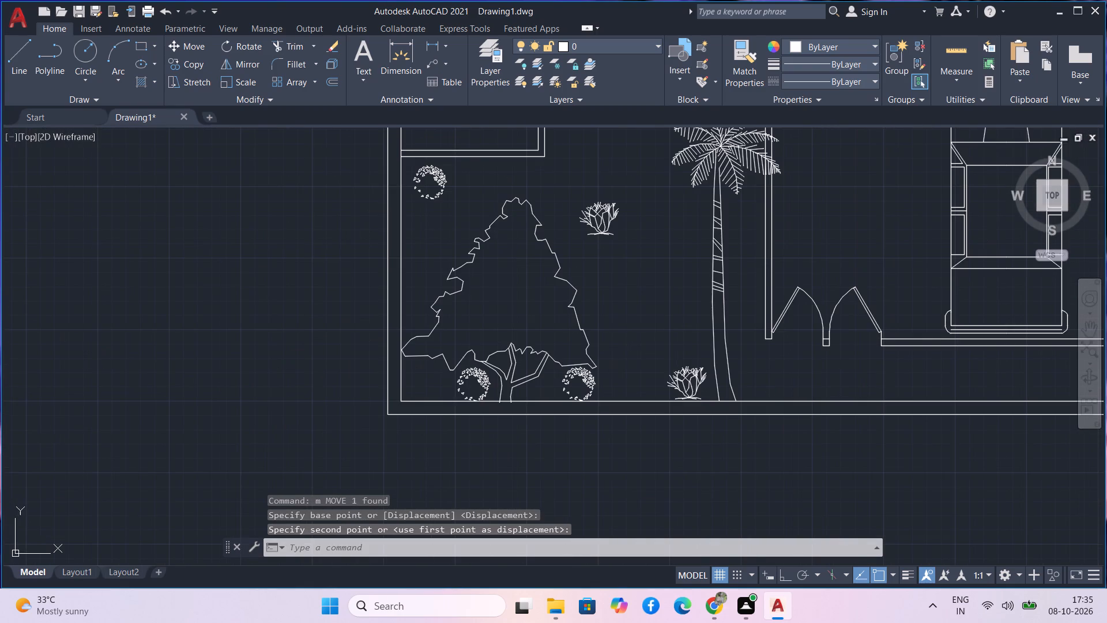
click(469, 386)
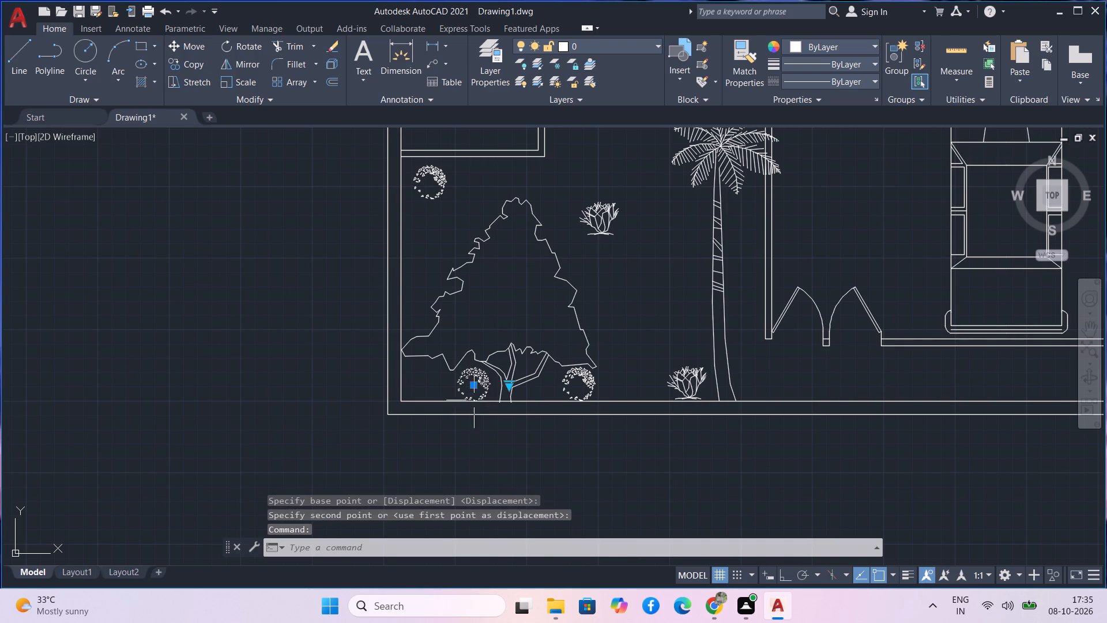
scroll(506, 387, up, 4)
click(513, 382)
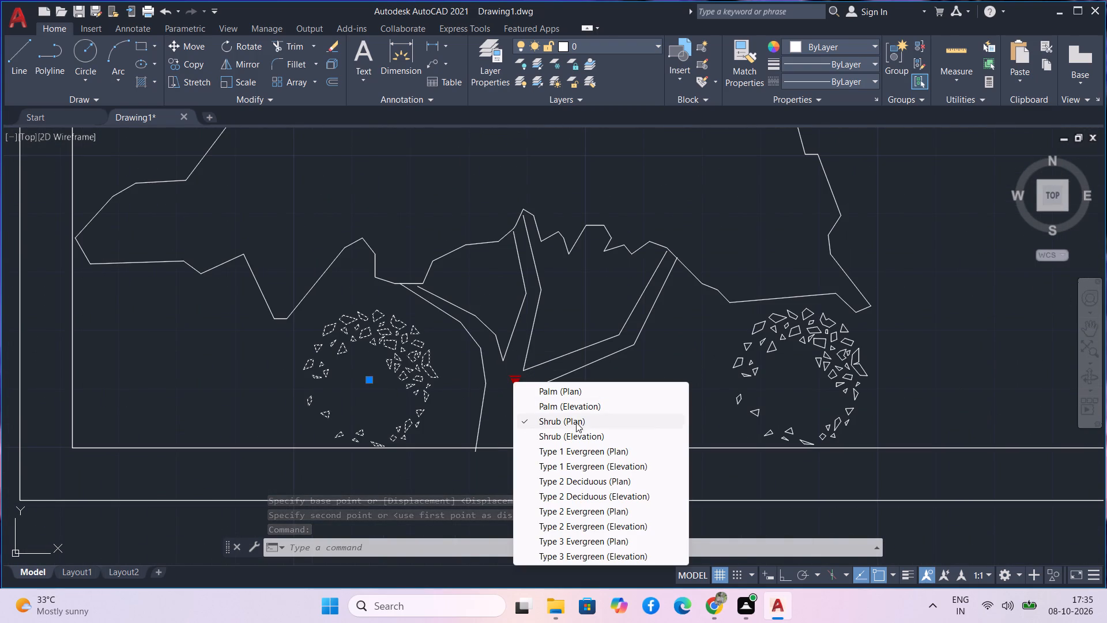
click(574, 431)
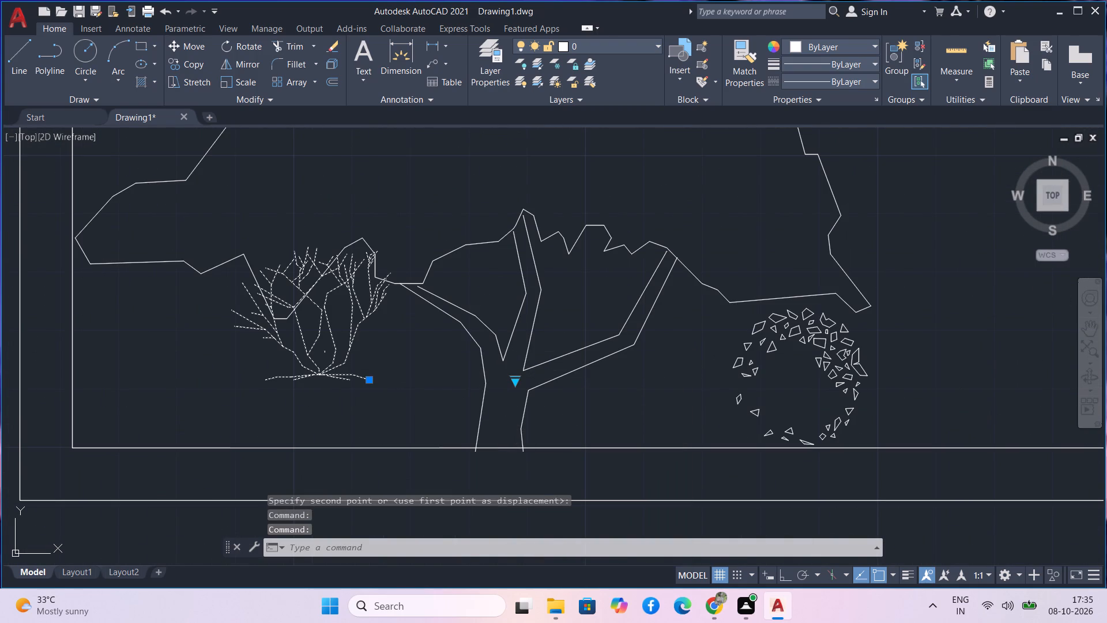
Move that elevation shrub down and slightly right so its base rests on the yard's bottom wall line.
click(321, 343)
key(m)
key(space)
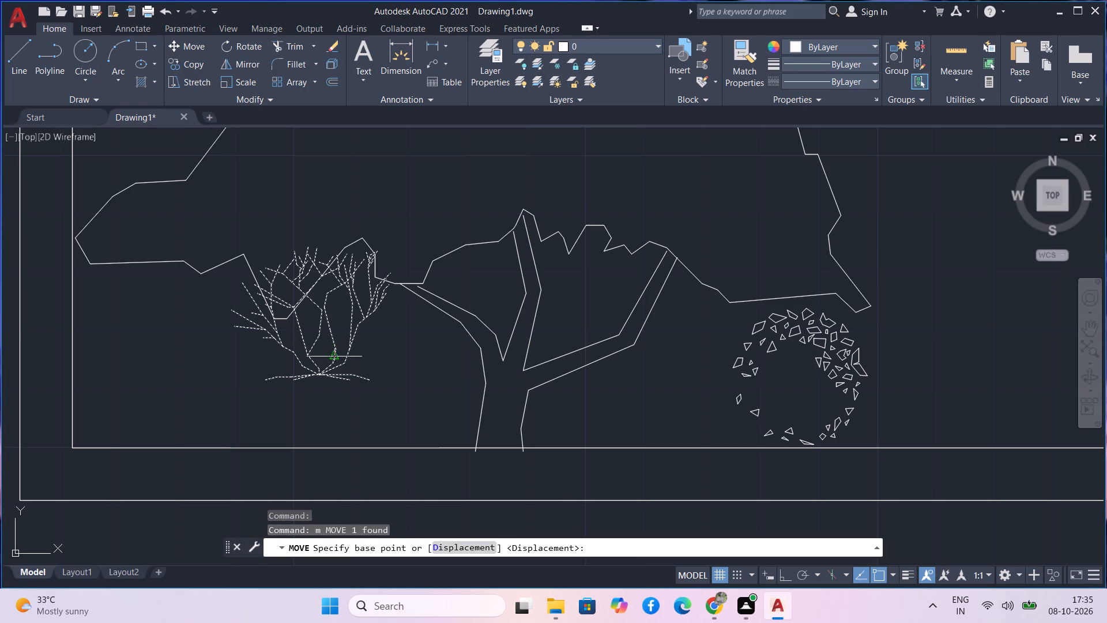
click(322, 381)
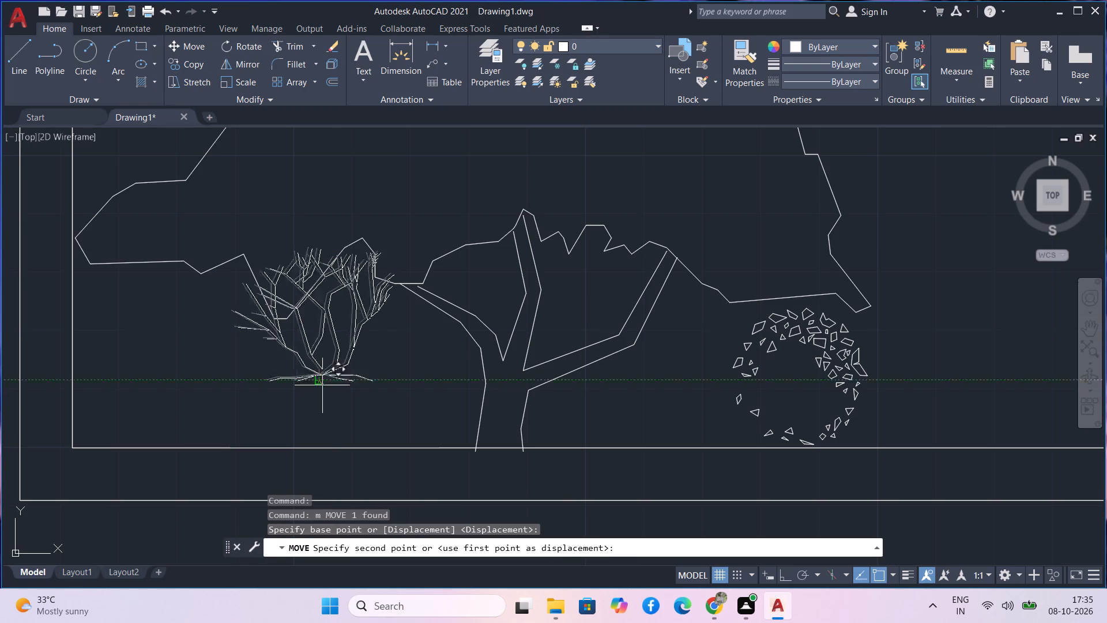
click(354, 442)
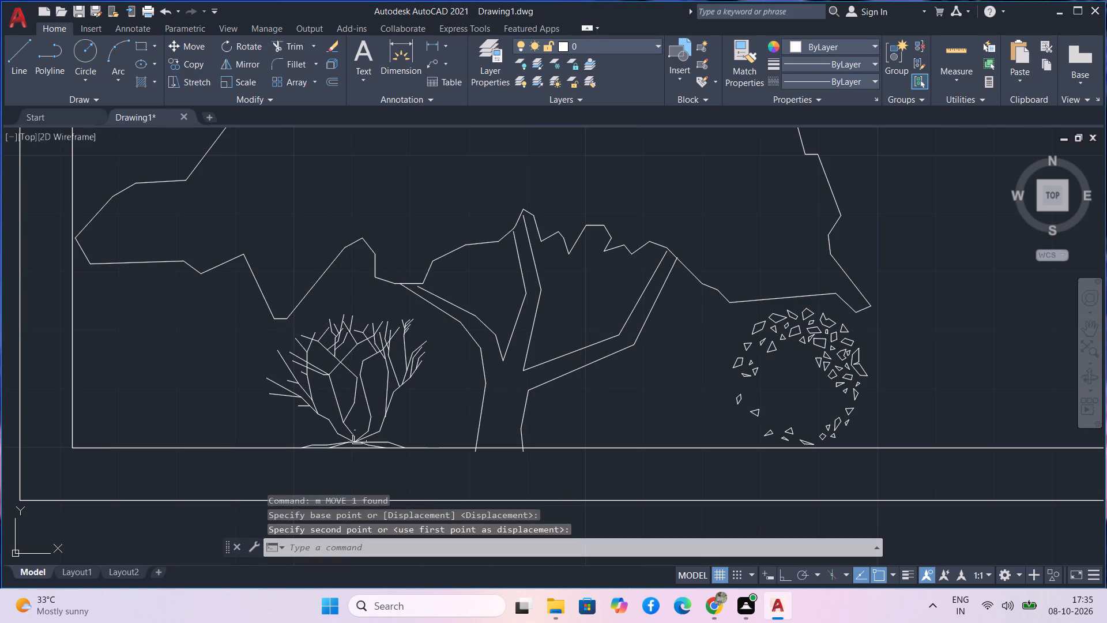
Copy the three-seat sofa from the spare blocks to the empty space just outside the floor plan's right wall.
scroll(765, 403, down, 2)
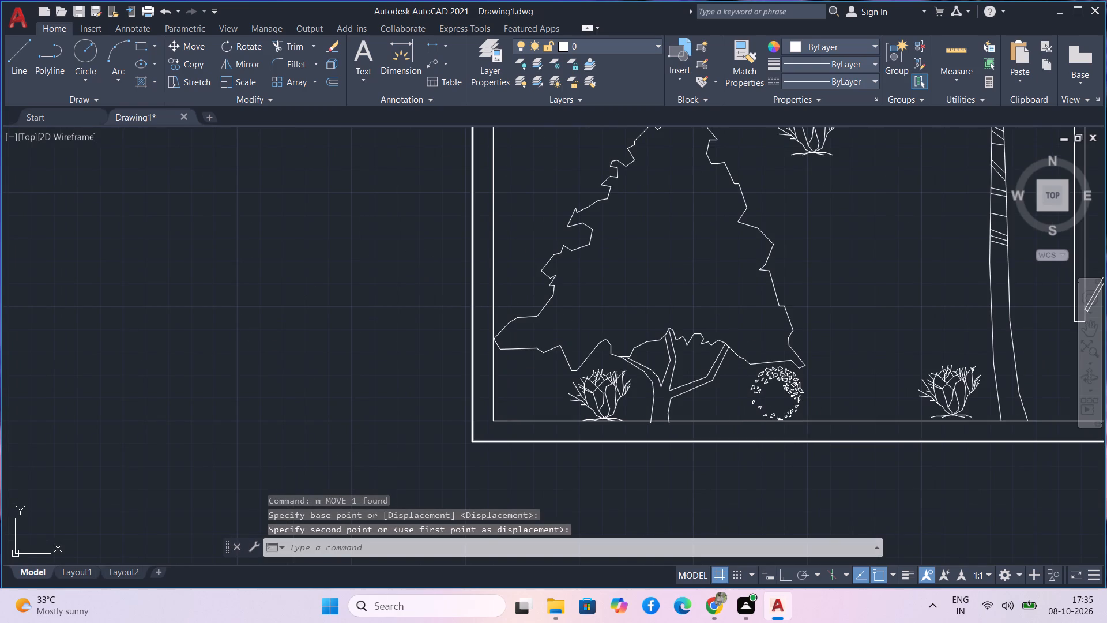
middle_drag(798, 450, 686, 479)
scroll(716, 295, down, 1)
middle_drag(716, 295, 699, 352)
middle_drag(704, 201, 635, 269)
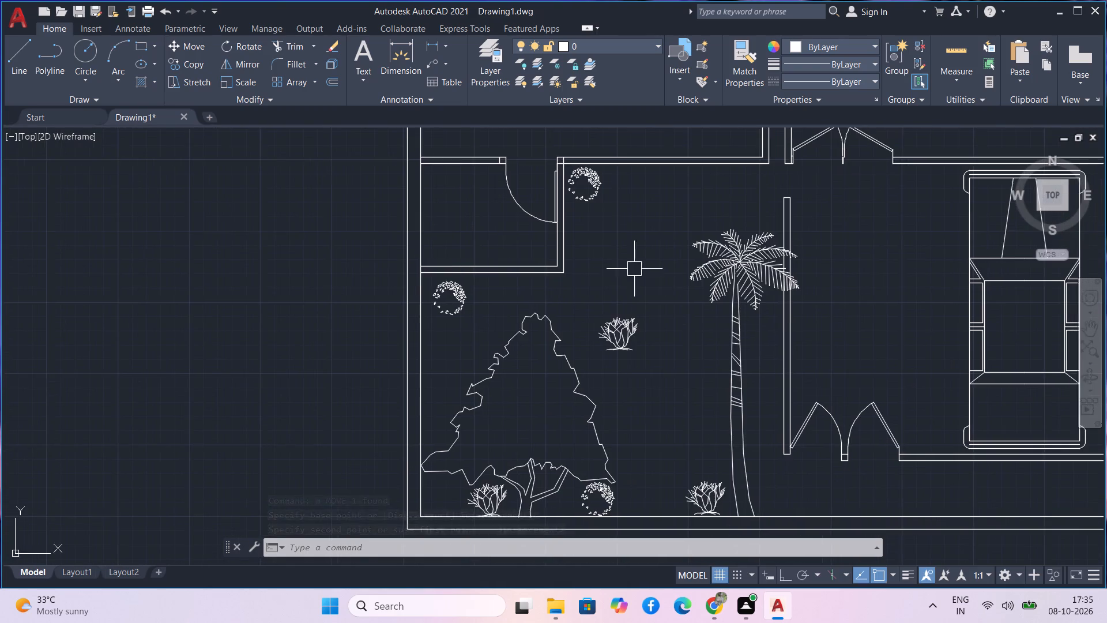
scroll(676, 320, down, 1)
middle_drag(840, 403, 567, 416)
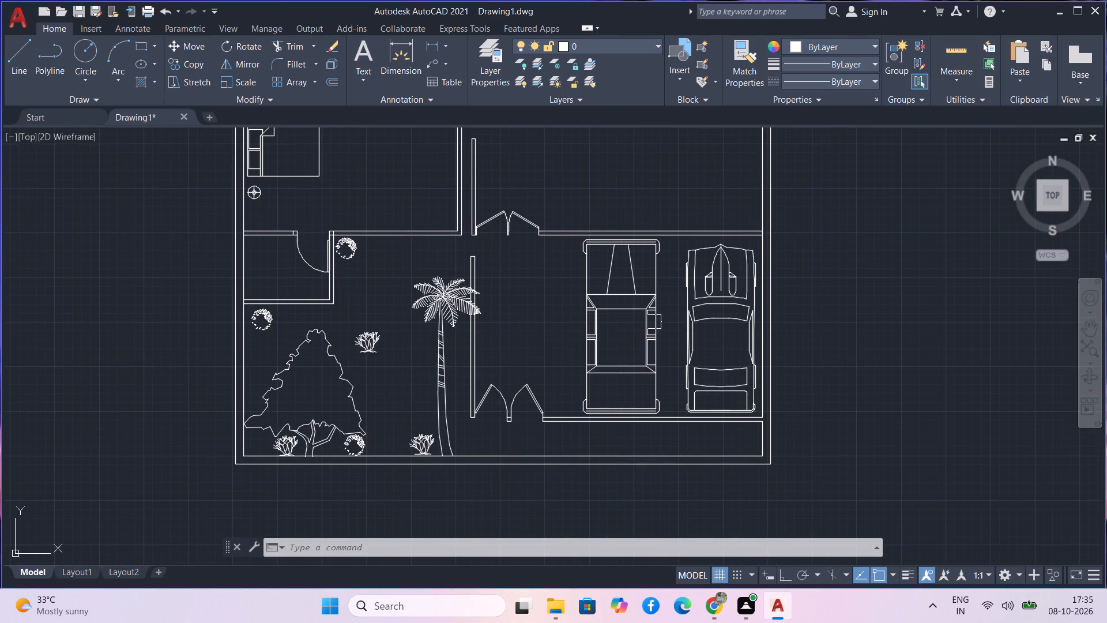
scroll(804, 235, down, 1)
middle_drag(800, 259, 641, 404)
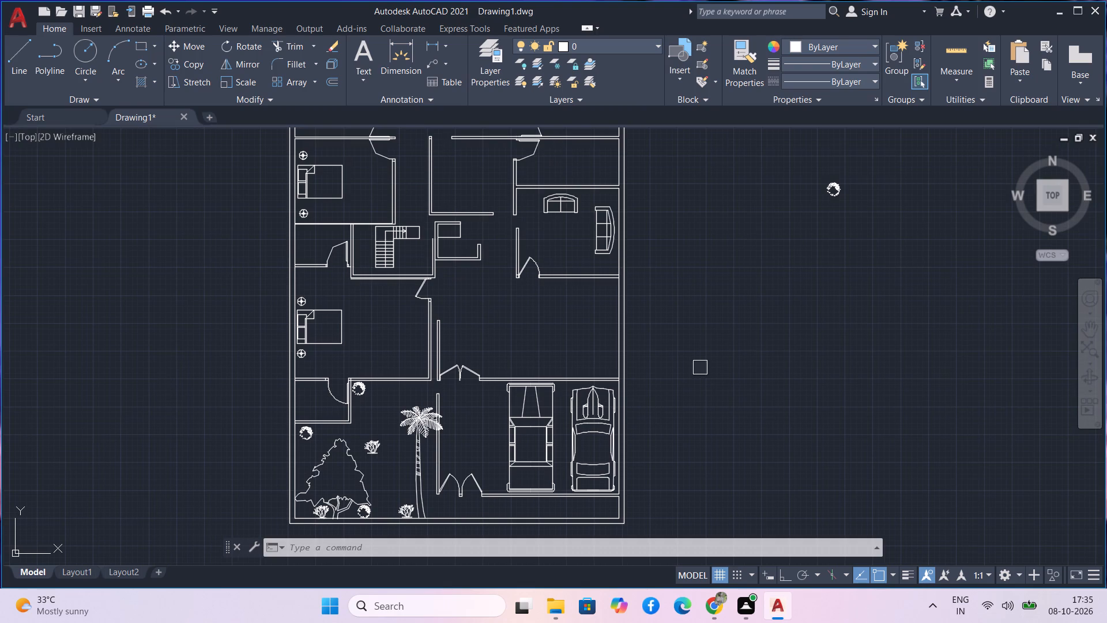
middle_drag(866, 242, 517, 265)
scroll(509, 267, down, 2)
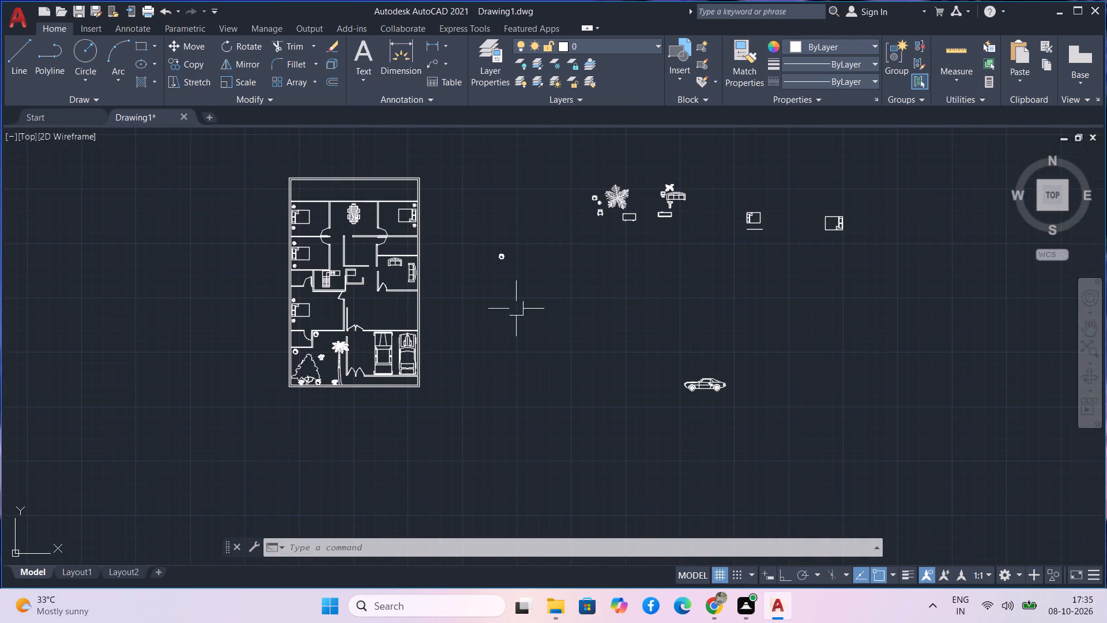
scroll(665, 214, up, 3)
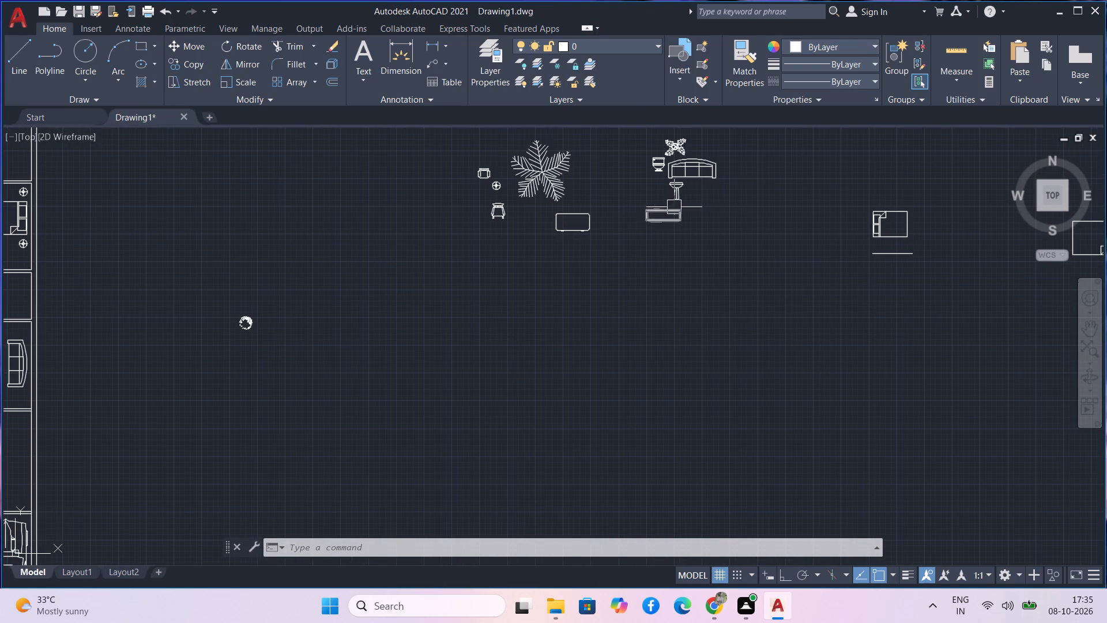
middle_drag(724, 183, 647, 312)
scroll(646, 310, up, 2)
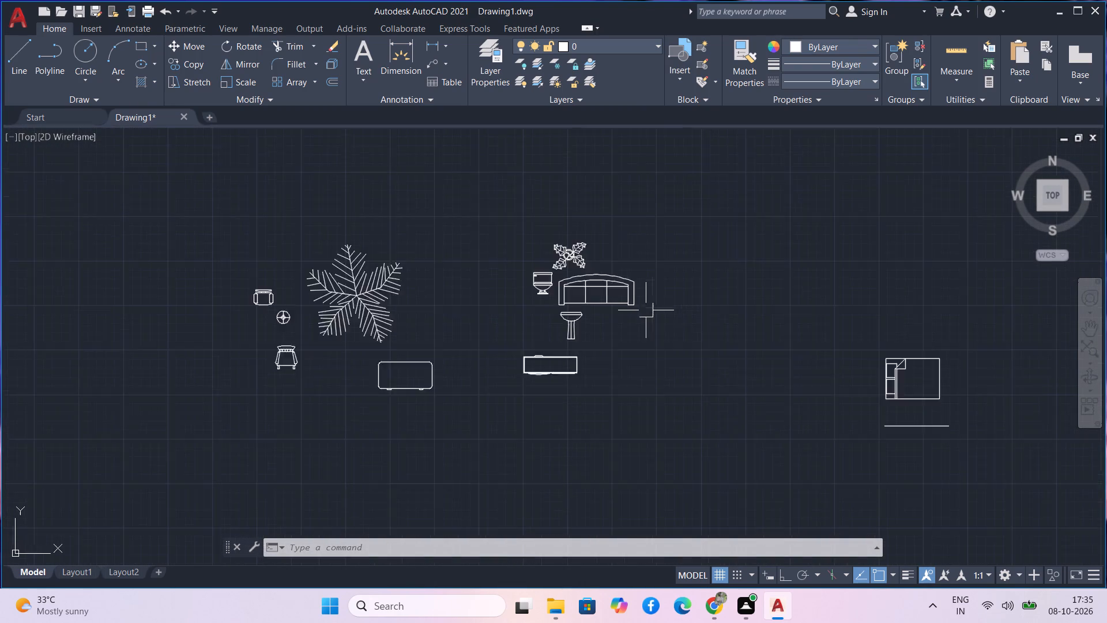
click(645, 311)
click(610, 249)
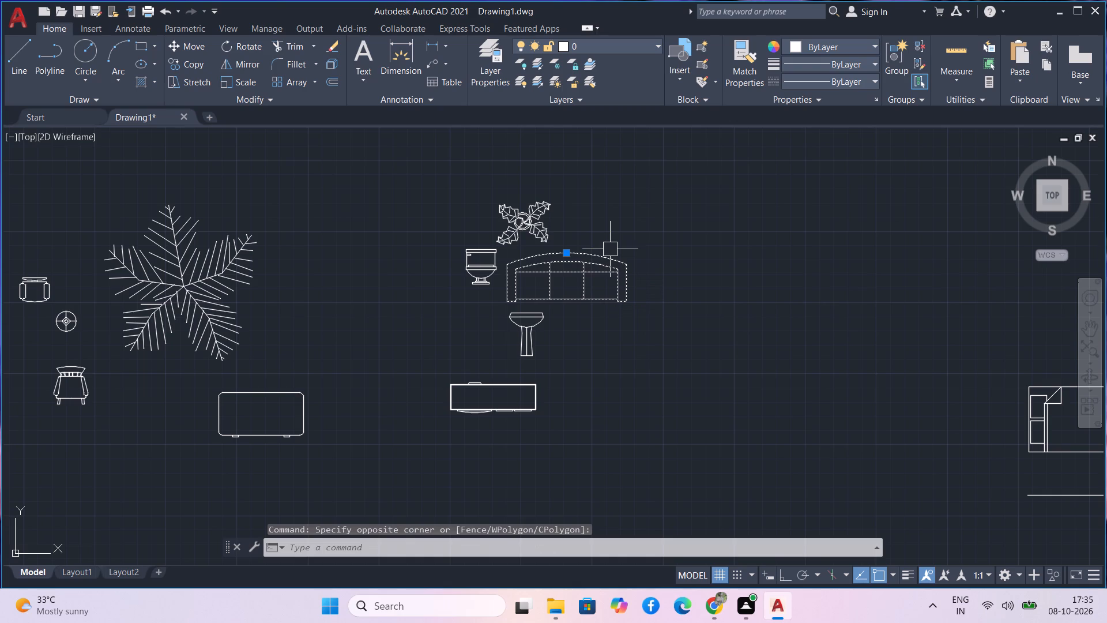
text(co)
key(space)
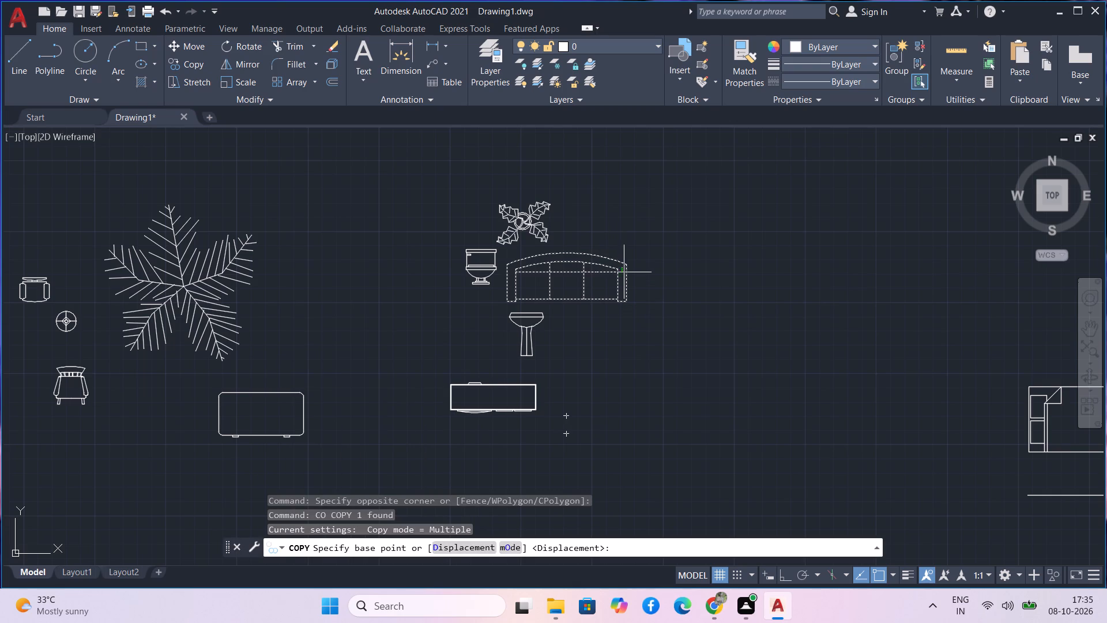
click(628, 295)
scroll(263, 422, down, 3)
middle_drag(202, 456, 597, 183)
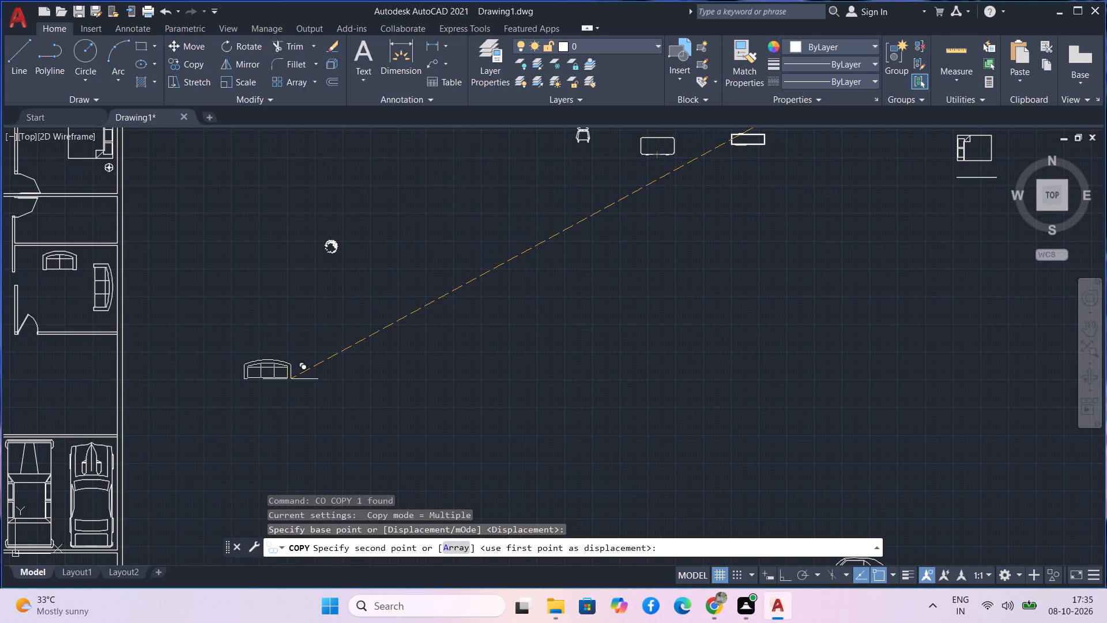
click(291, 379)
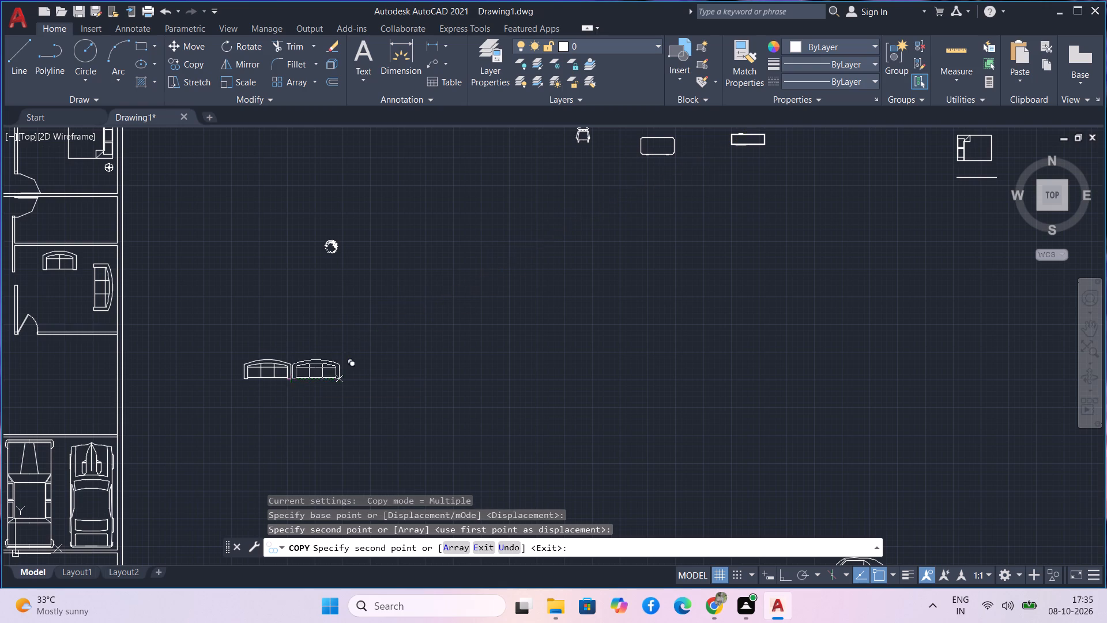
key(Escape)
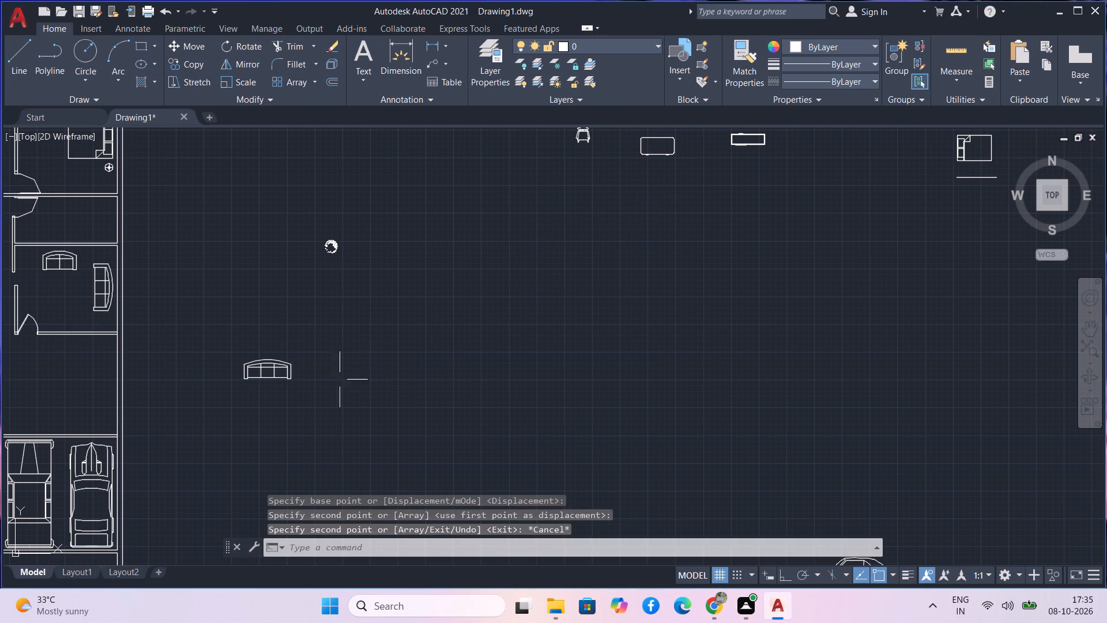
Rotate the copied sofa a quarter turn clockwise about its lower-right corner with Ortho on, so its back faces right.
drag(301, 394, 280, 365)
click(274, 311)
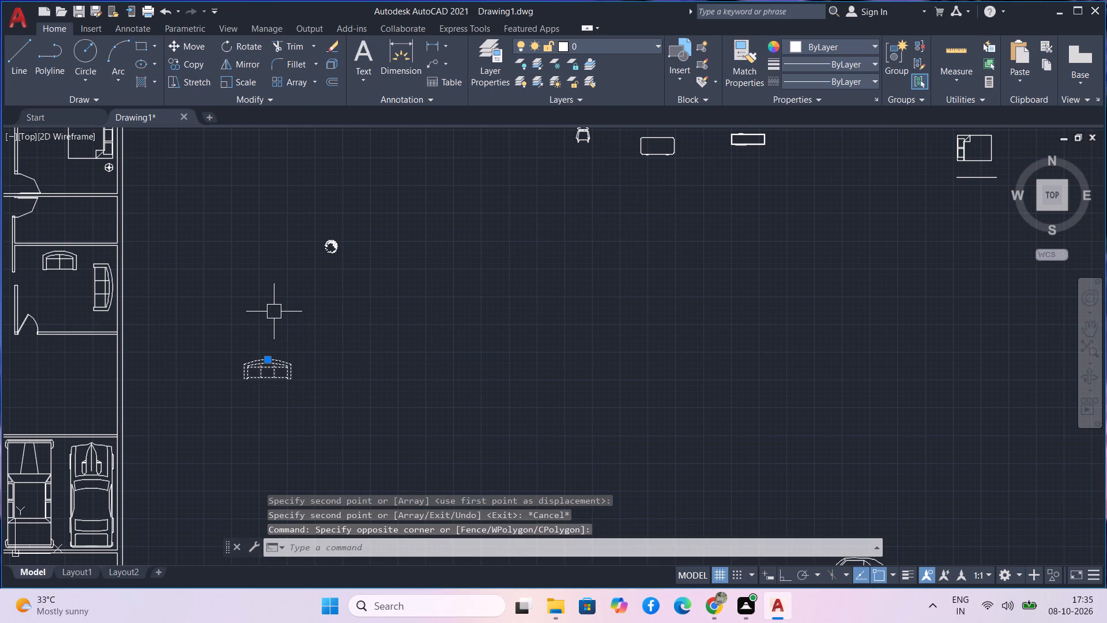
text(ro)
key(space)
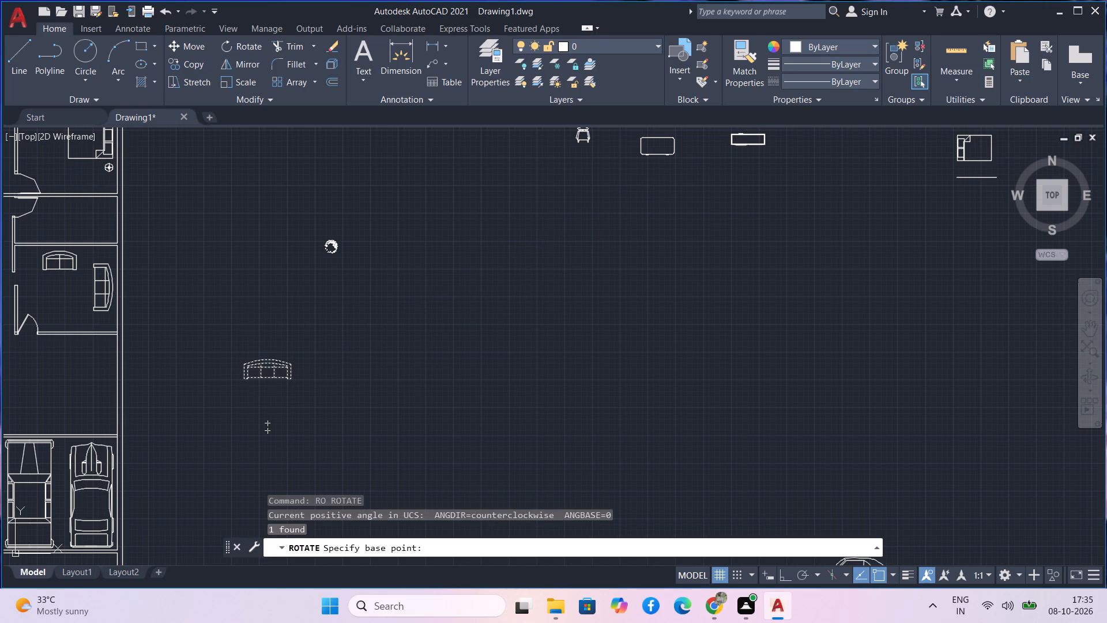
scroll(293, 371, up, 4)
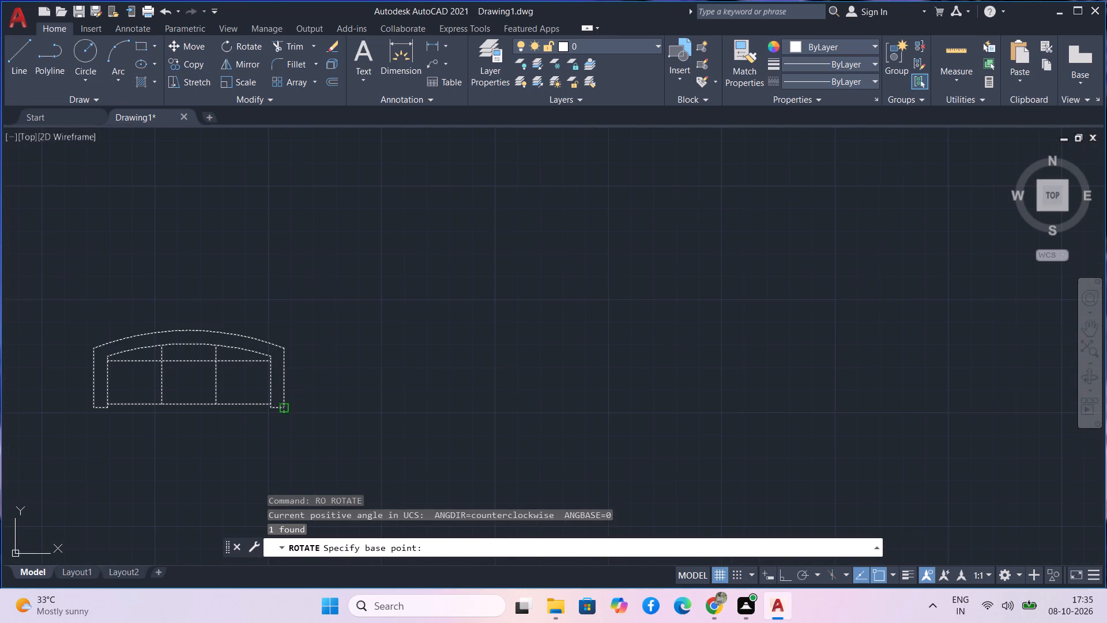
click(285, 415)
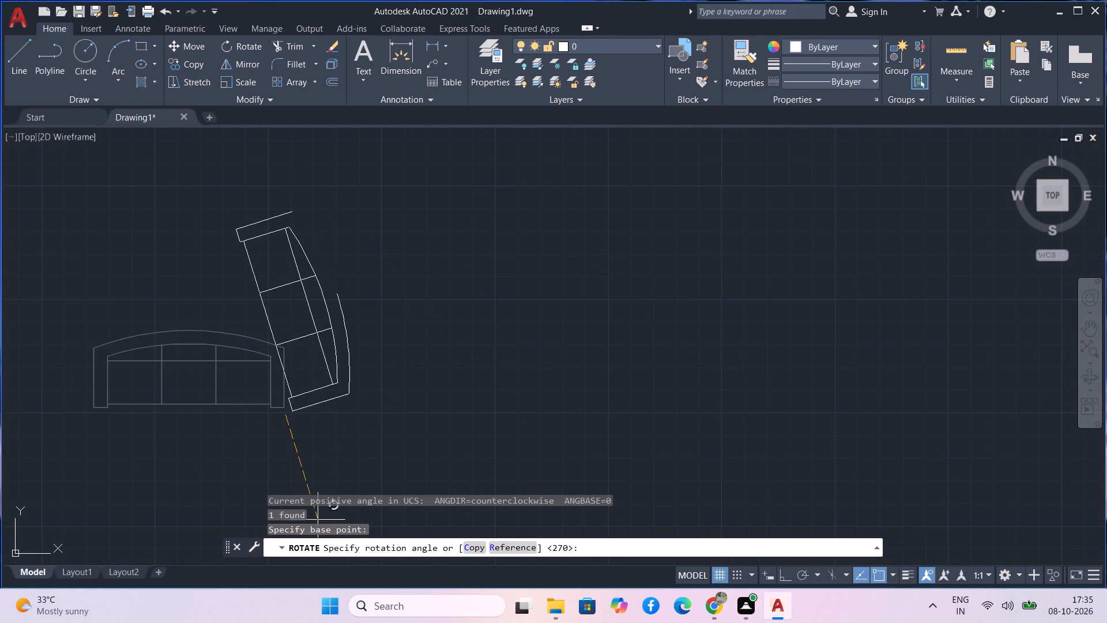
key(F8)
scroll(315, 506, down, 4)
middle_drag(327, 479, 319, 334)
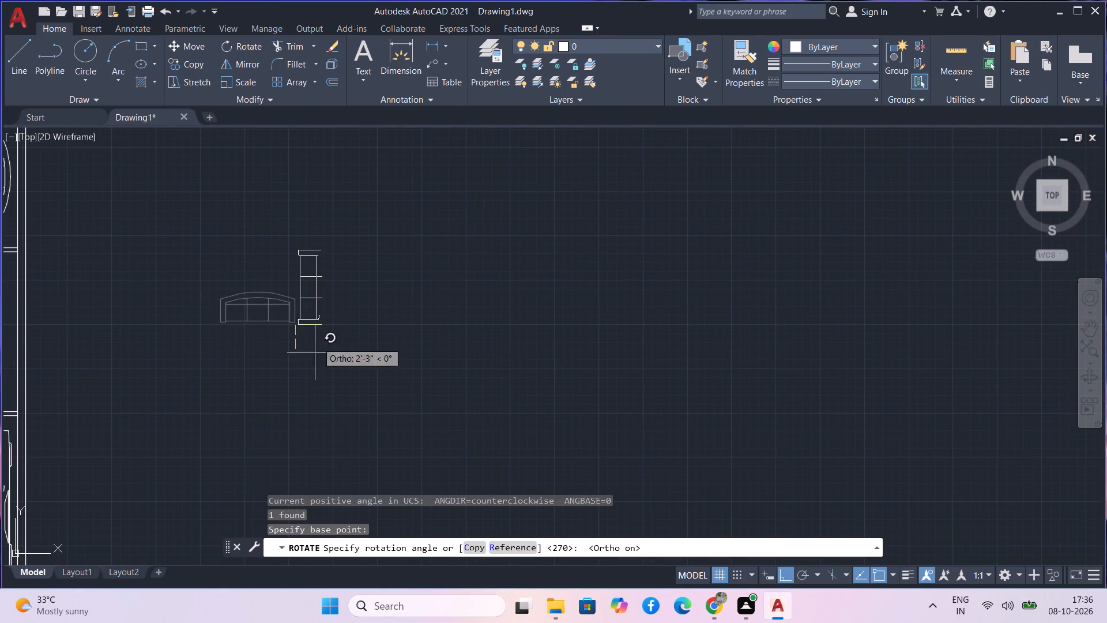
click(307, 399)
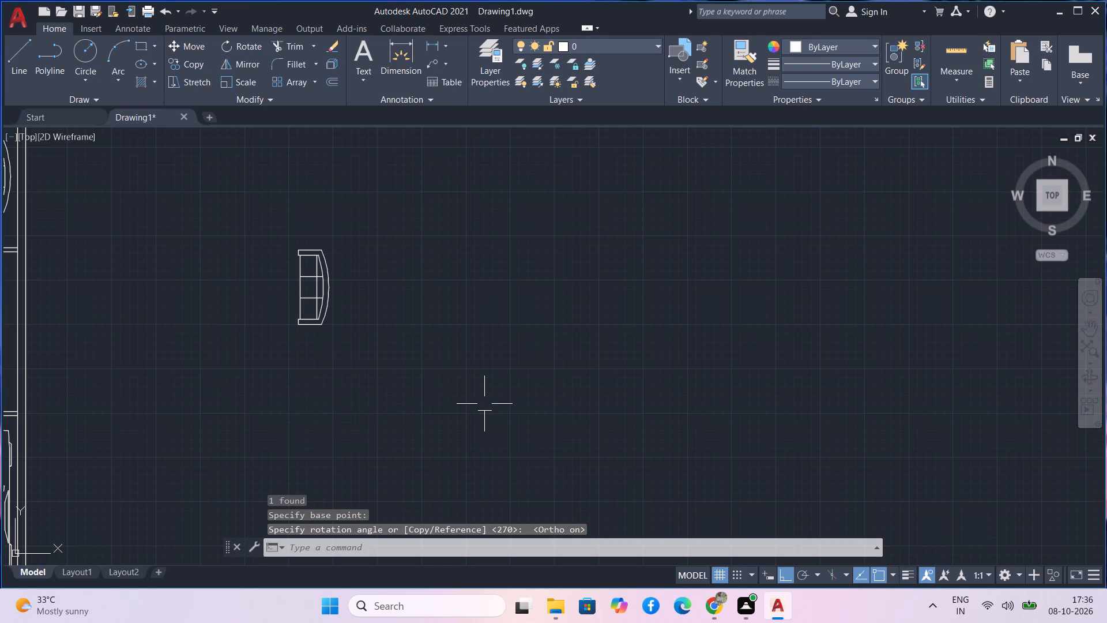
Move the rotated three-seat sofa into the room above the garage, with its back near the right outer wall.
drag(428, 378, 348, 323)
click(268, 170)
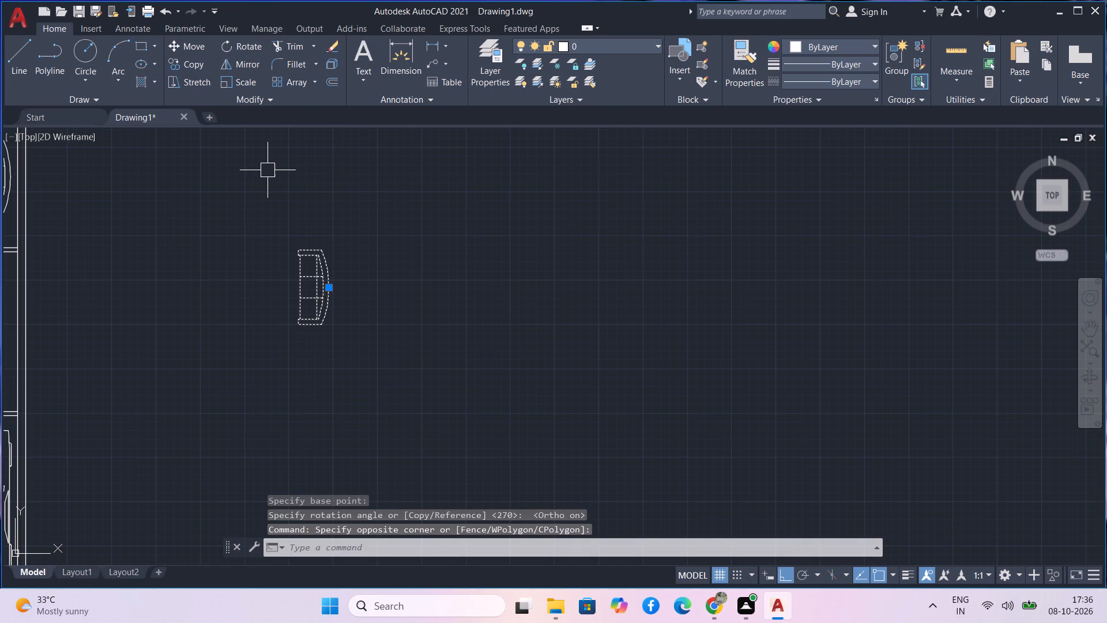
text(m)
key(space)
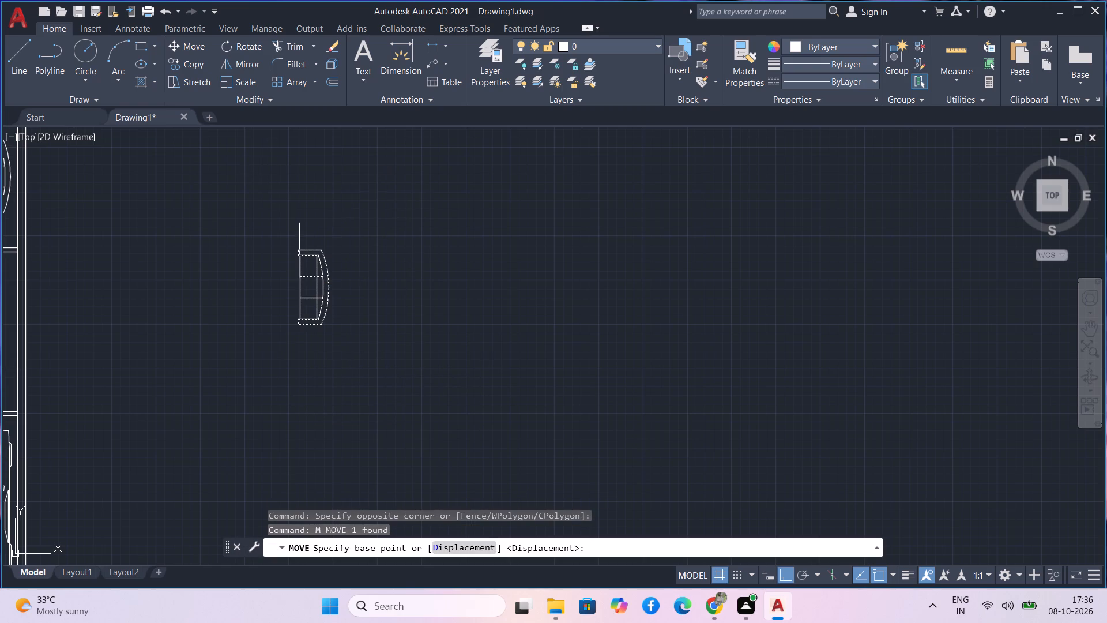
click(300, 321)
middle_drag(165, 374, 360, 438)
key(F8)
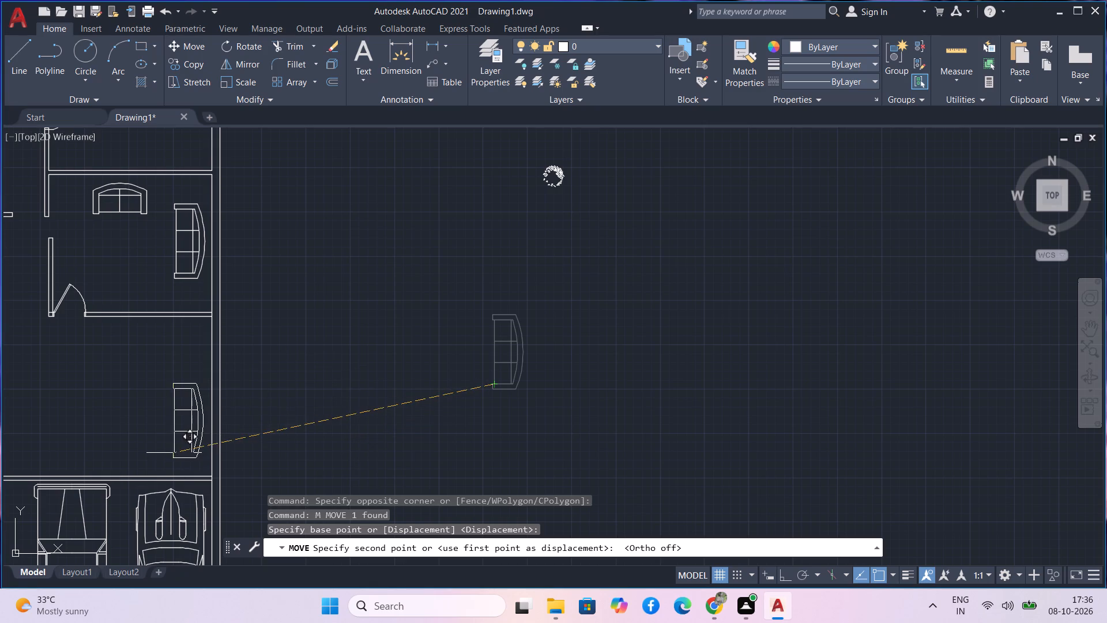
middle_drag(176, 441, 373, 358)
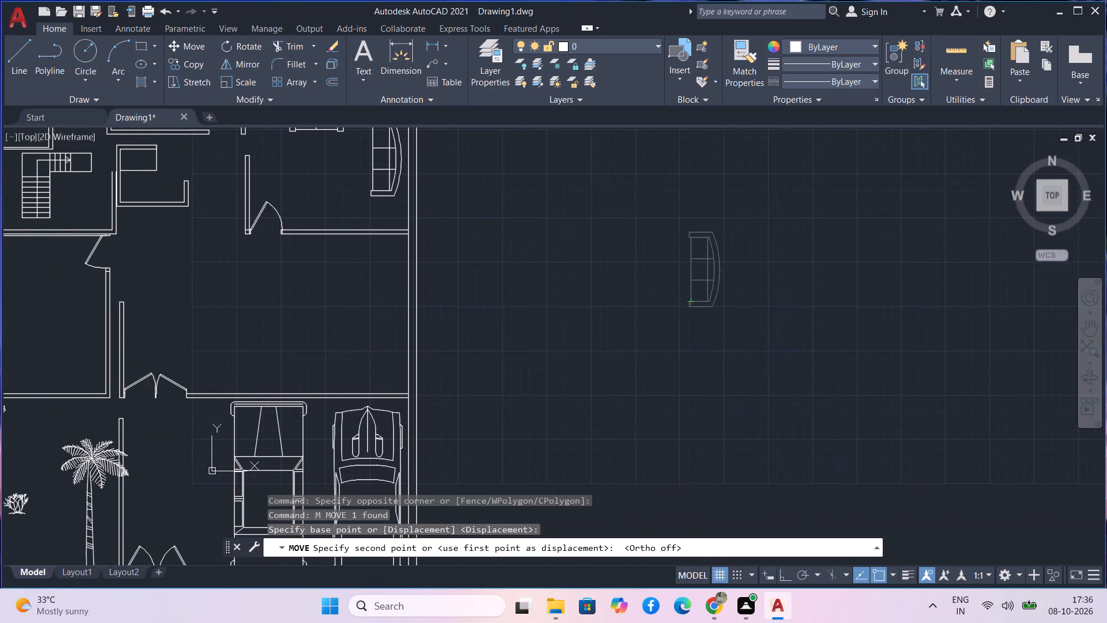
scroll(366, 337, up, 1)
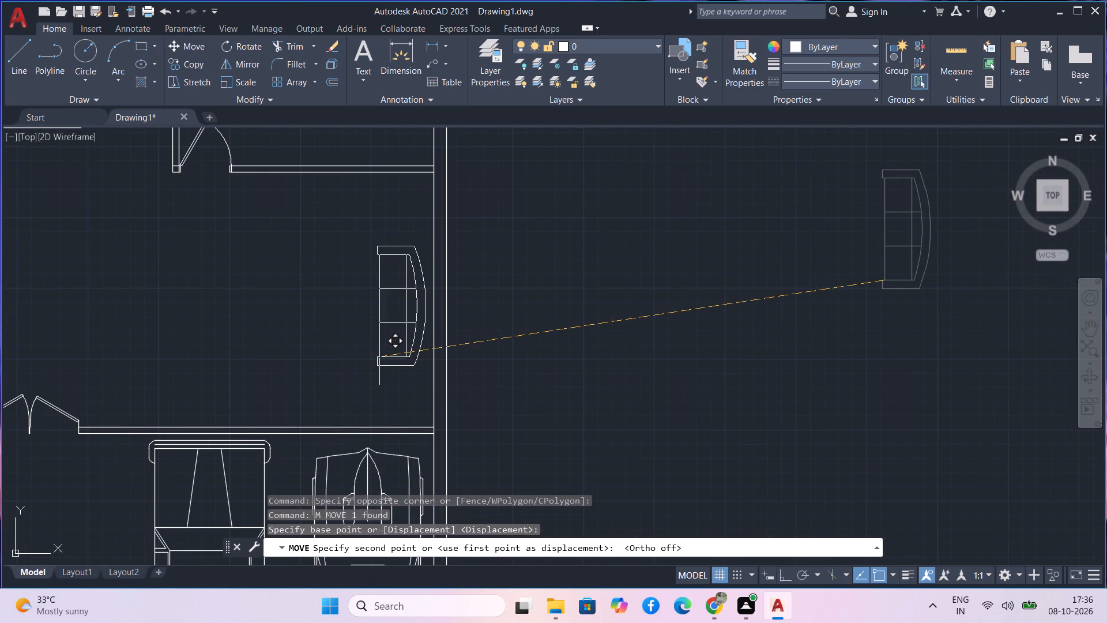
scroll(380, 356, up, 2)
scroll(380, 354, down, 1)
middle_drag(379, 354, 377, 364)
scroll(375, 366, down, 1)
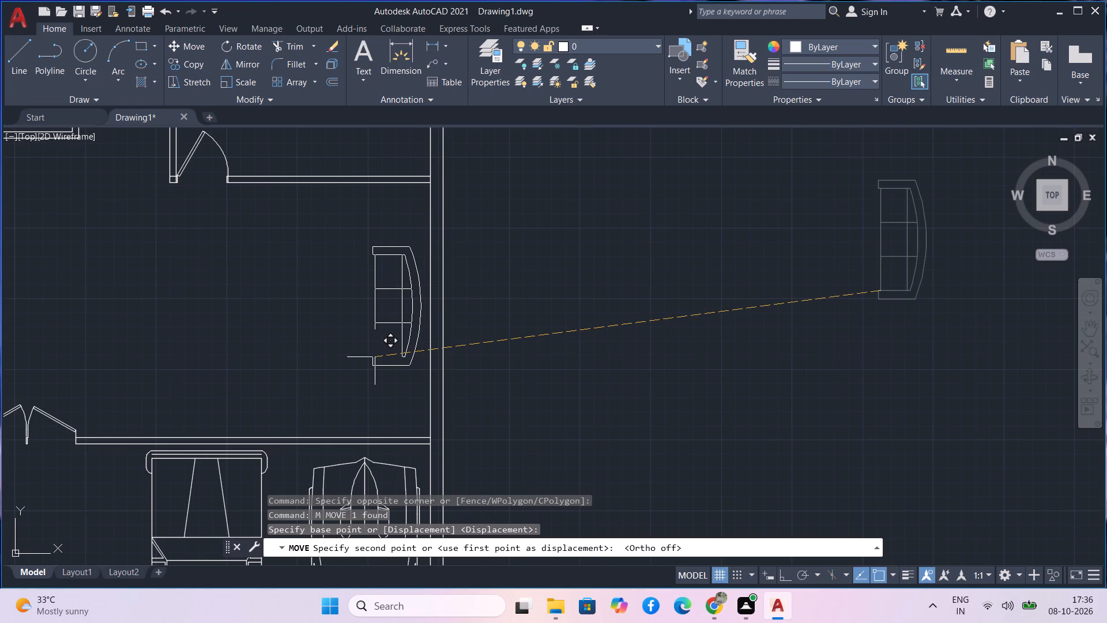
click(375, 357)
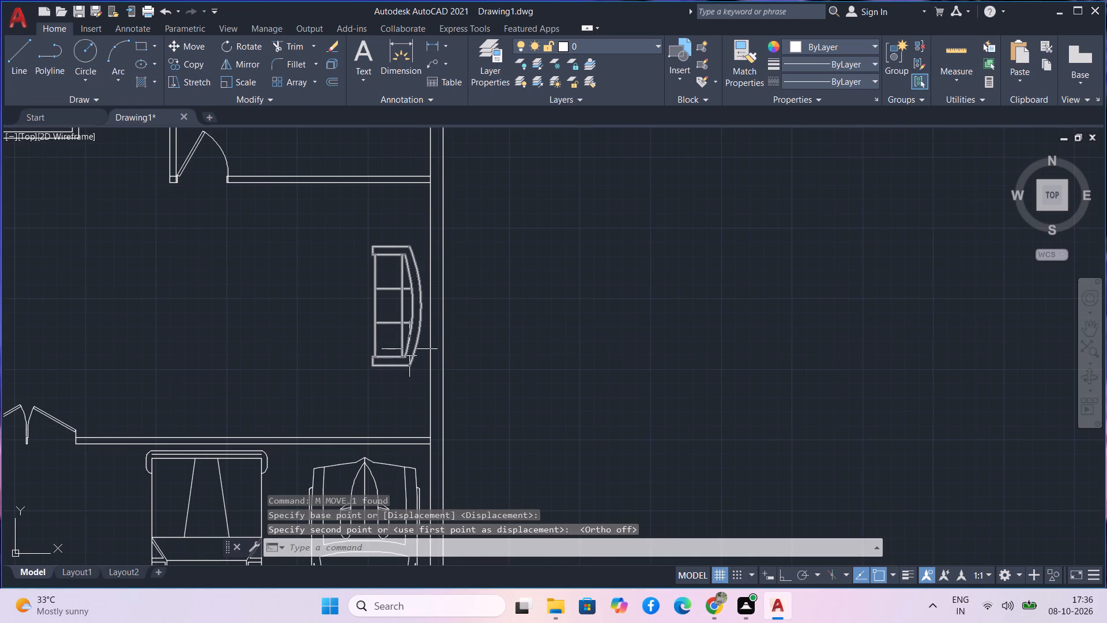
Copy the two-seat sofa from the room above into the room over the garage, near its top wall and left of the three-seat sofa.
scroll(476, 329, down, 2)
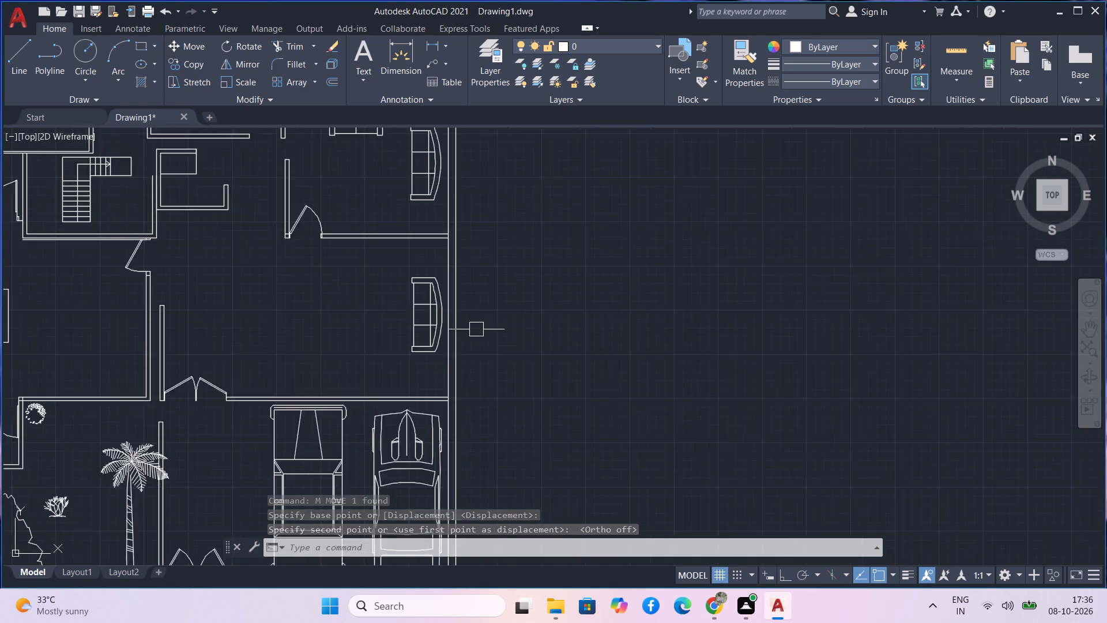
click(398, 198)
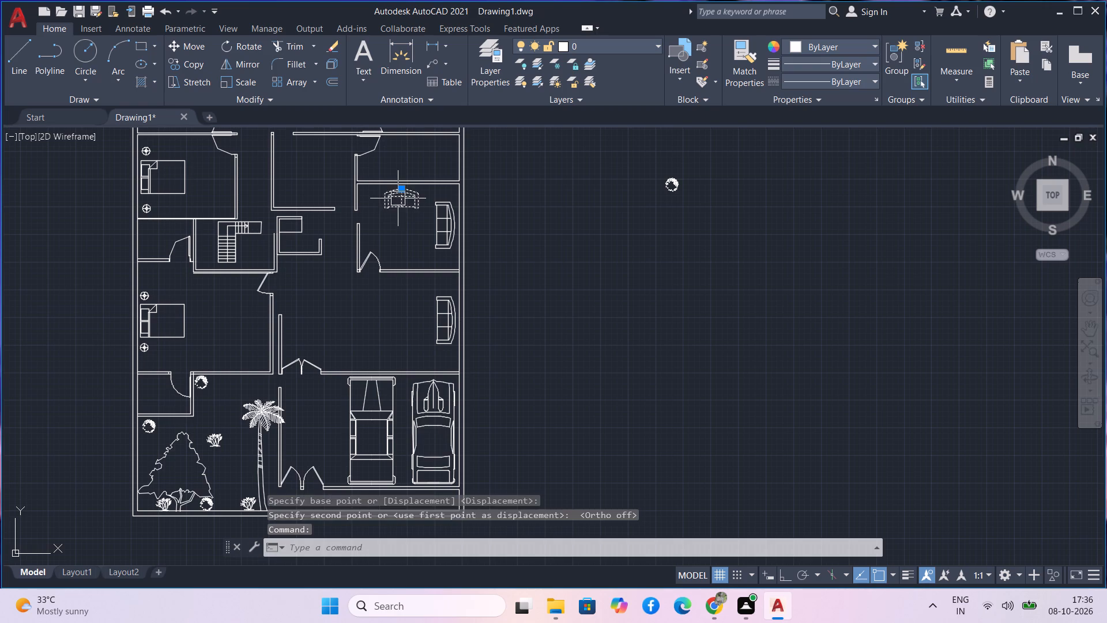
text(co)
key(space)
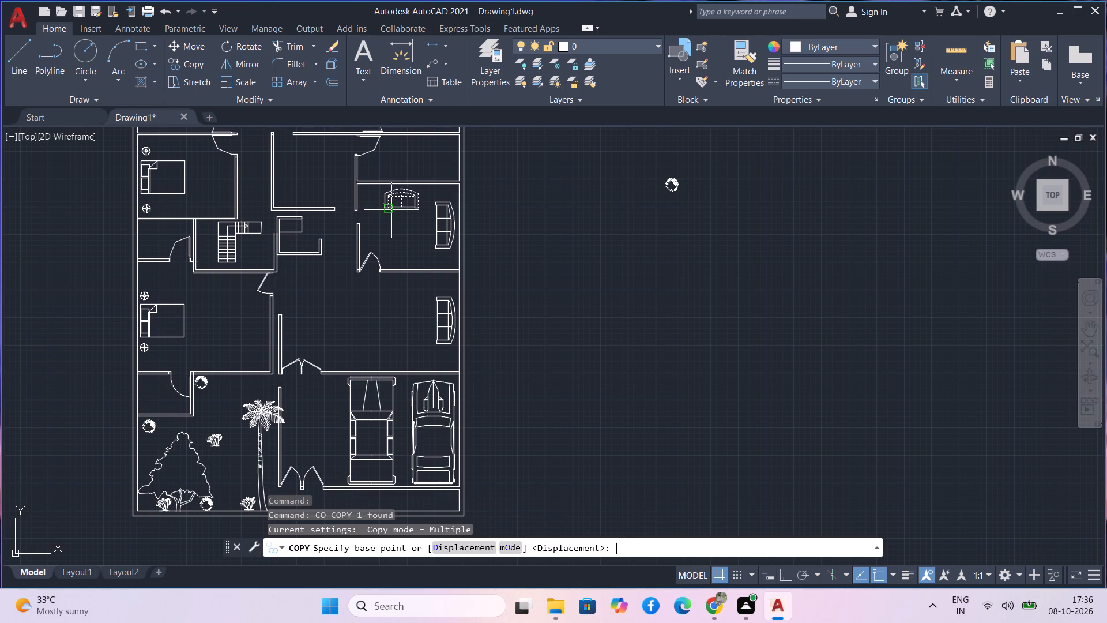
click(402, 211)
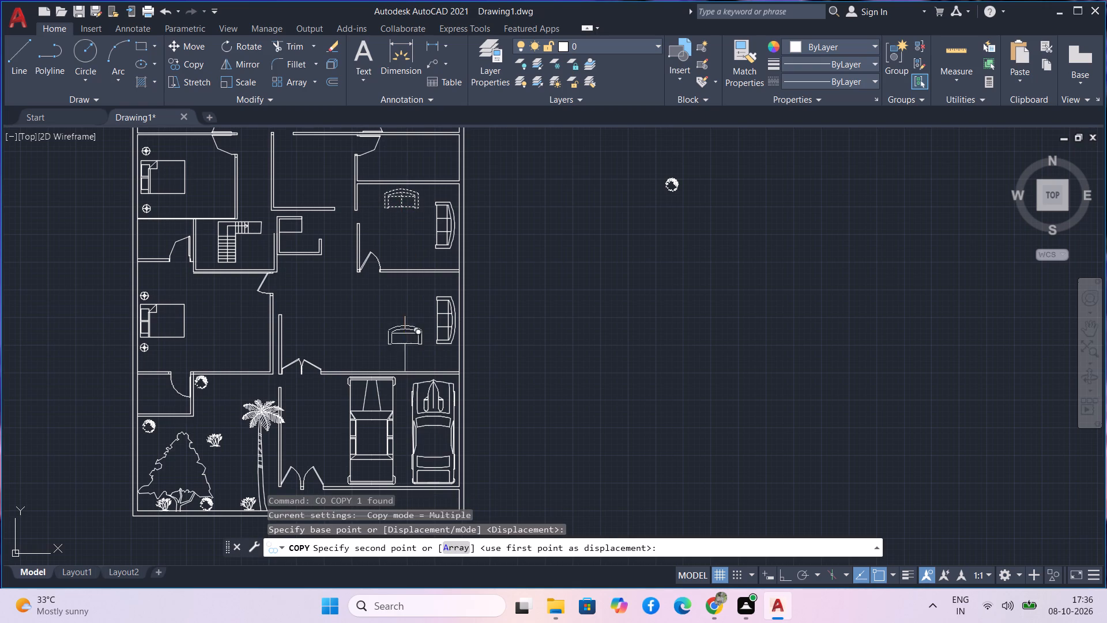
scroll(399, 328, up, 2)
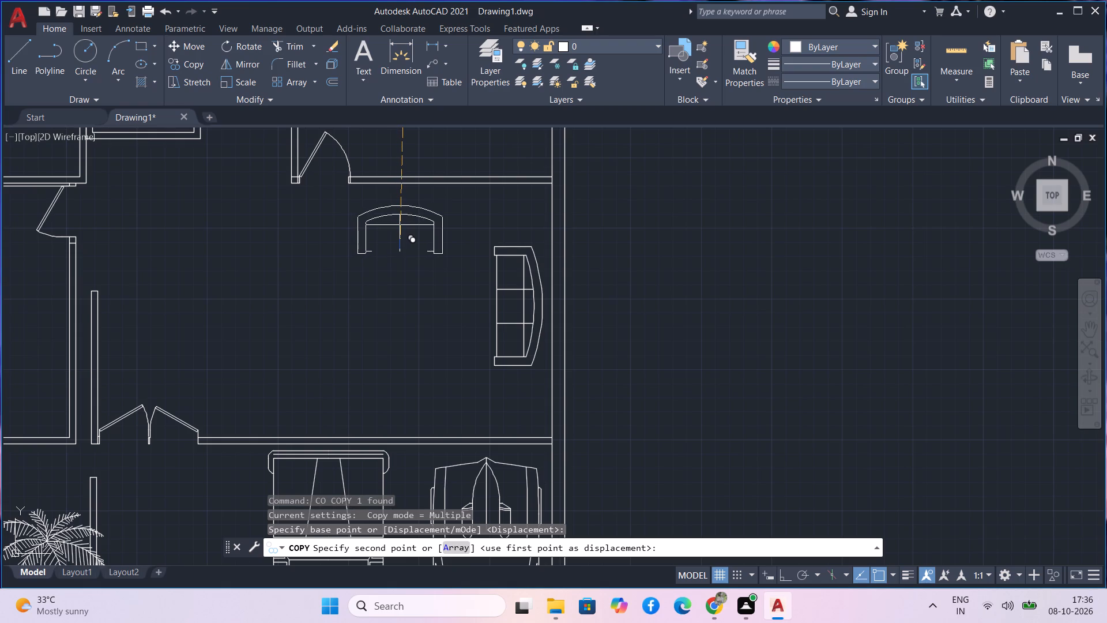
click(393, 254)
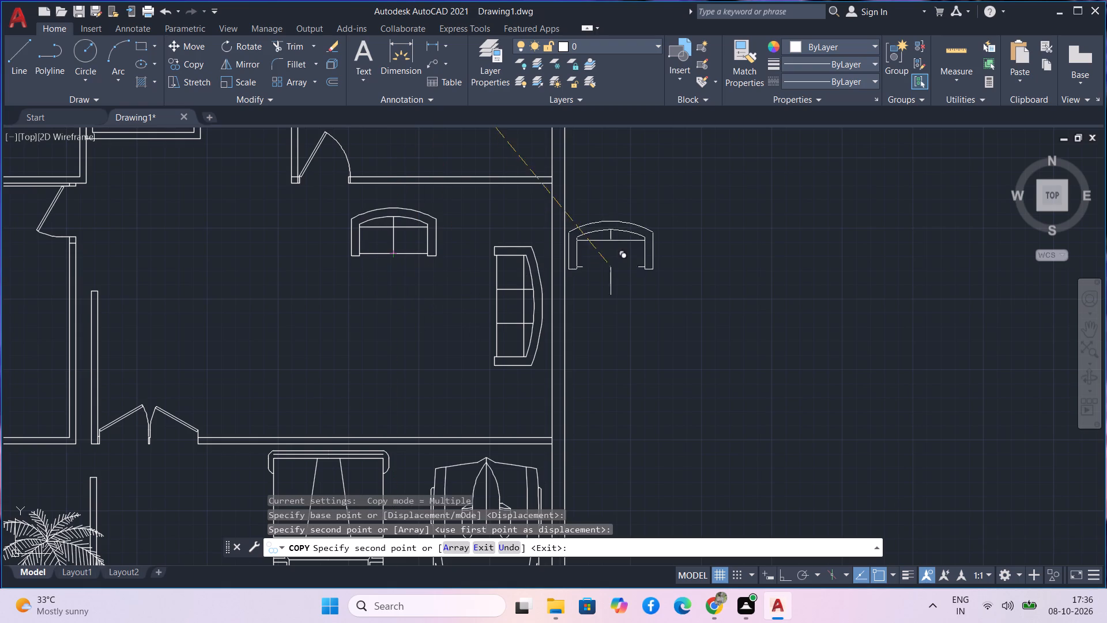
key(Escape)
Copy the spare armchair with the slatted back to the empty space on its left.
scroll(611, 267, down, 3)
middle_drag(611, 269, 477, 392)
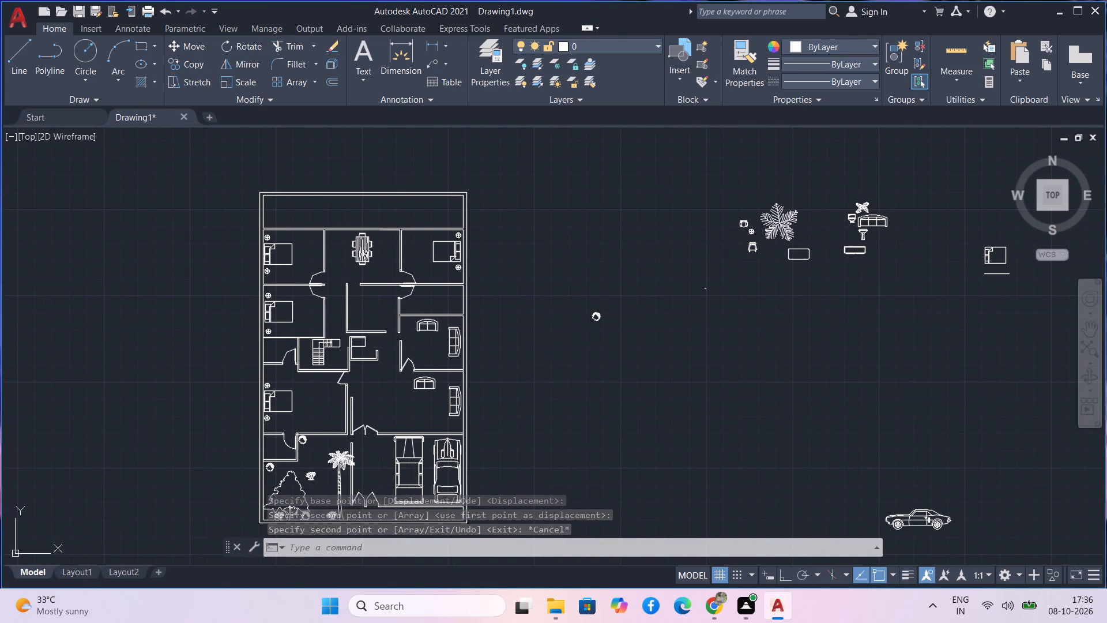
scroll(726, 243, up, 3)
middle_drag(785, 243, 514, 354)
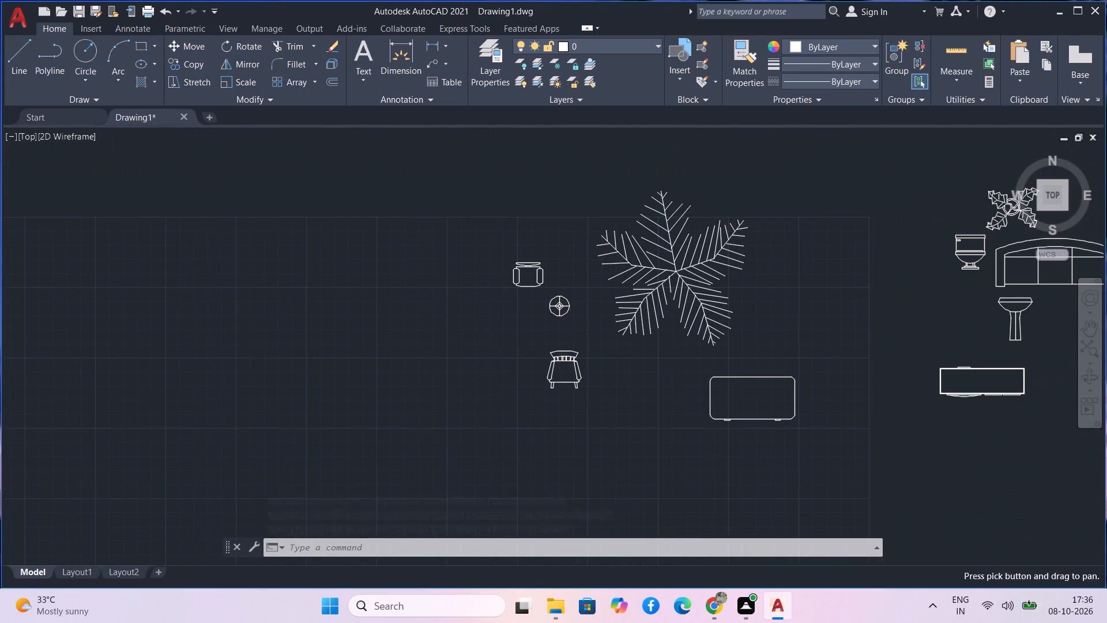
drag(600, 391, 564, 362)
click(508, 343)
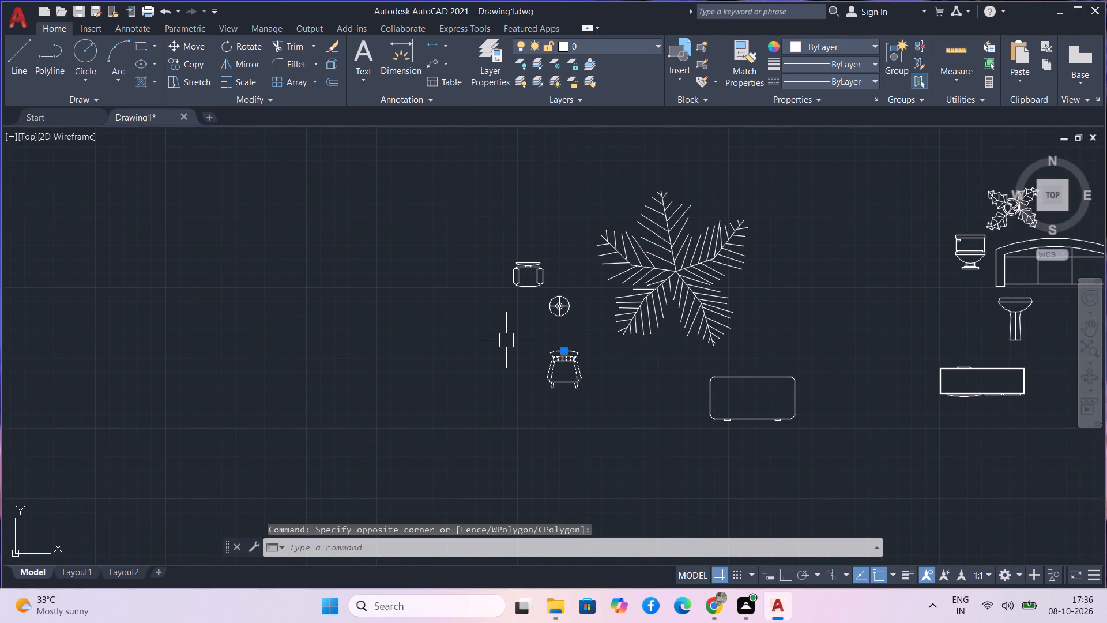
text(co)
key(space)
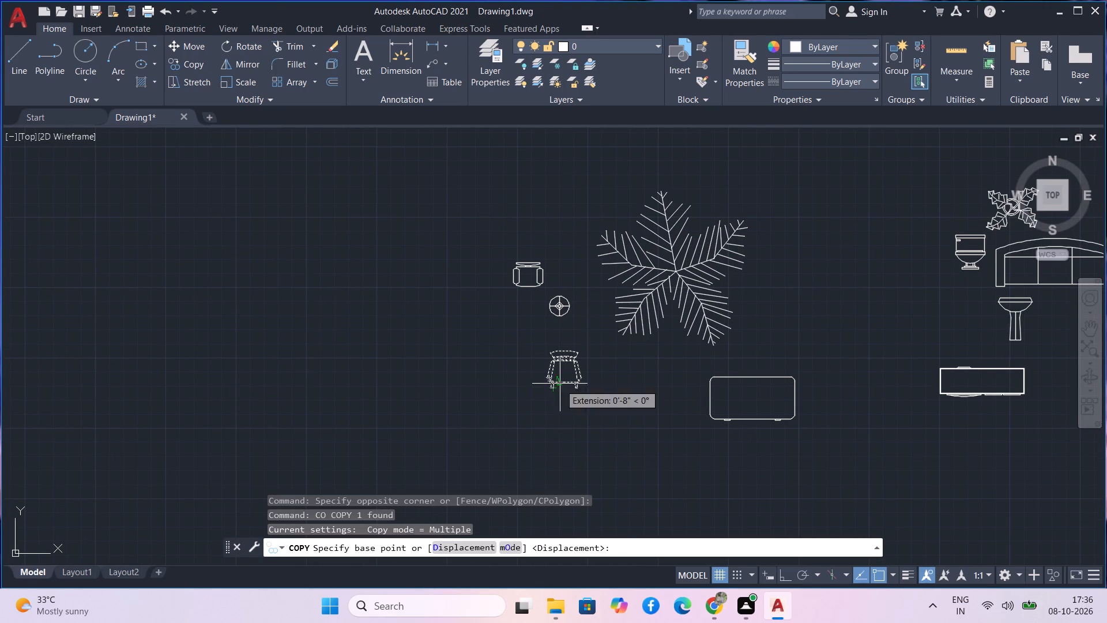
scroll(556, 391, up, 4)
click(535, 385)
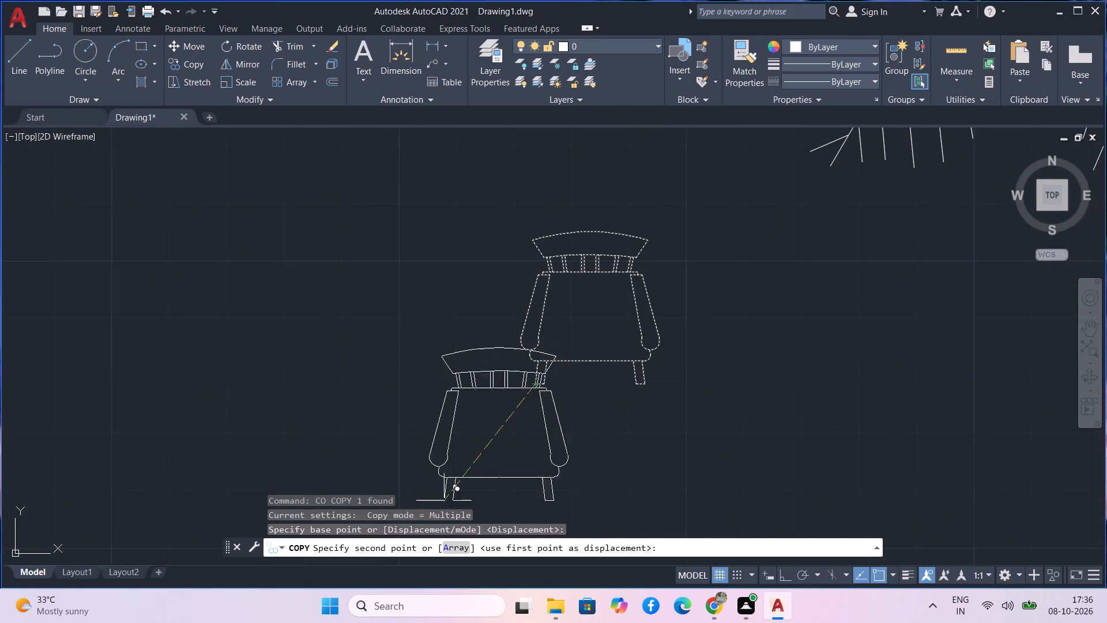
click(232, 434)
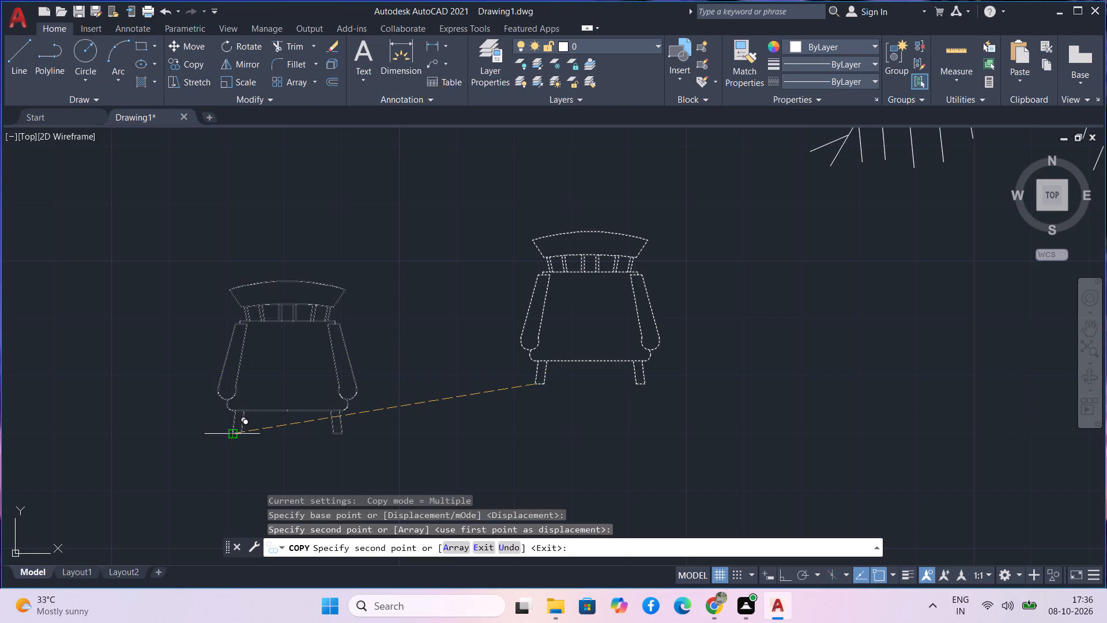
key(Escape)
Rotate the copied chair 90° counterclockwise about its lower-left leg with Ortho on, so its back faces left.
drag(422, 415, 353, 388)
drag(235, 243, 227, 222)
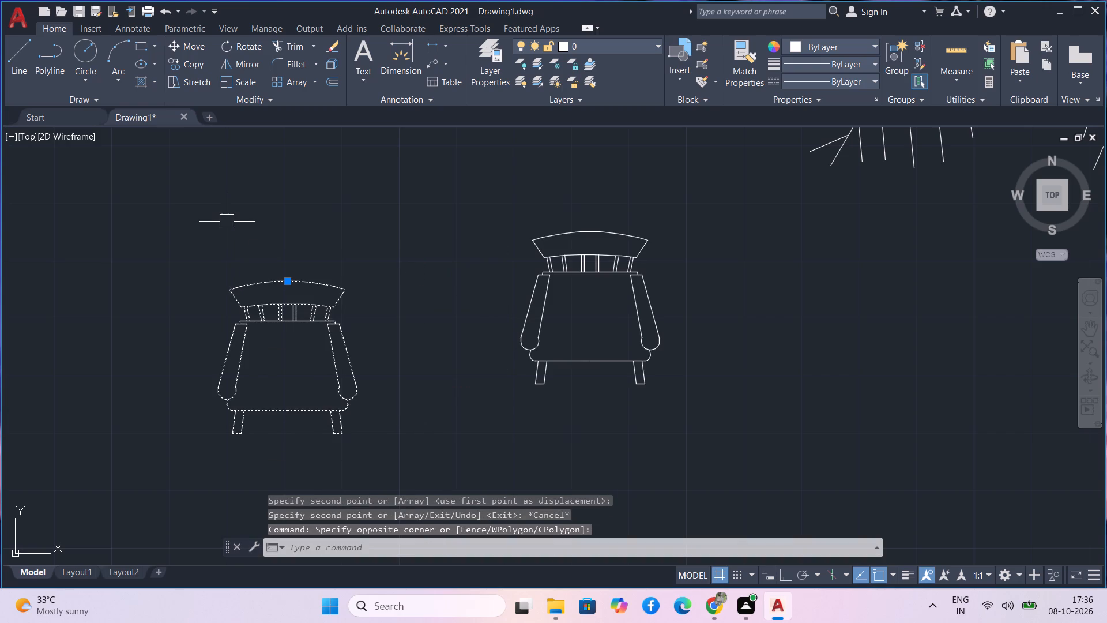
text(ro)
key(space)
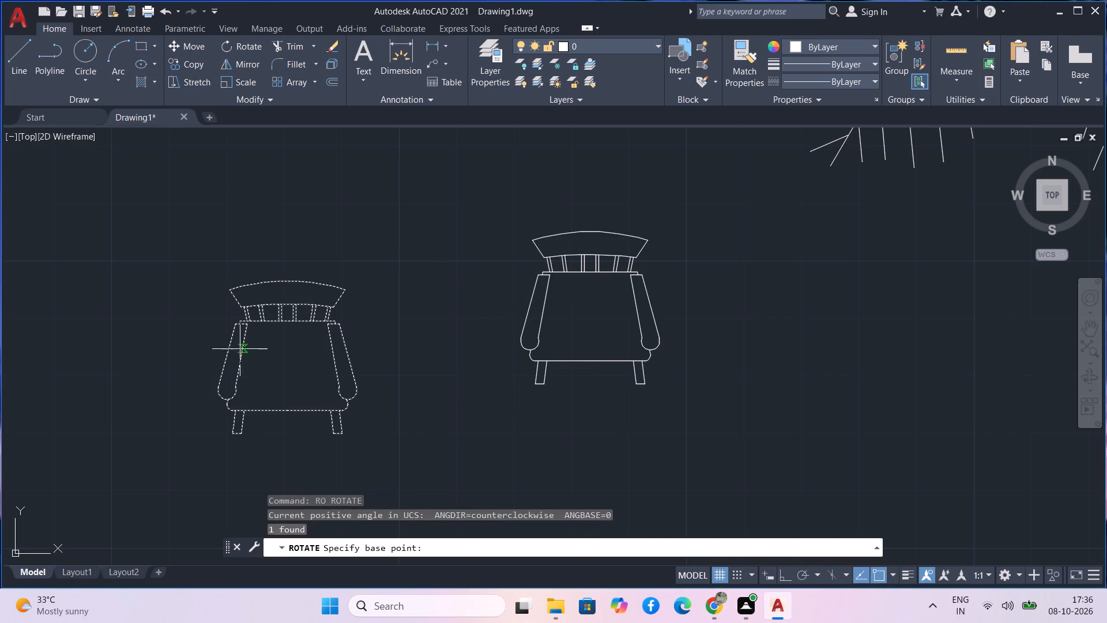
click(237, 434)
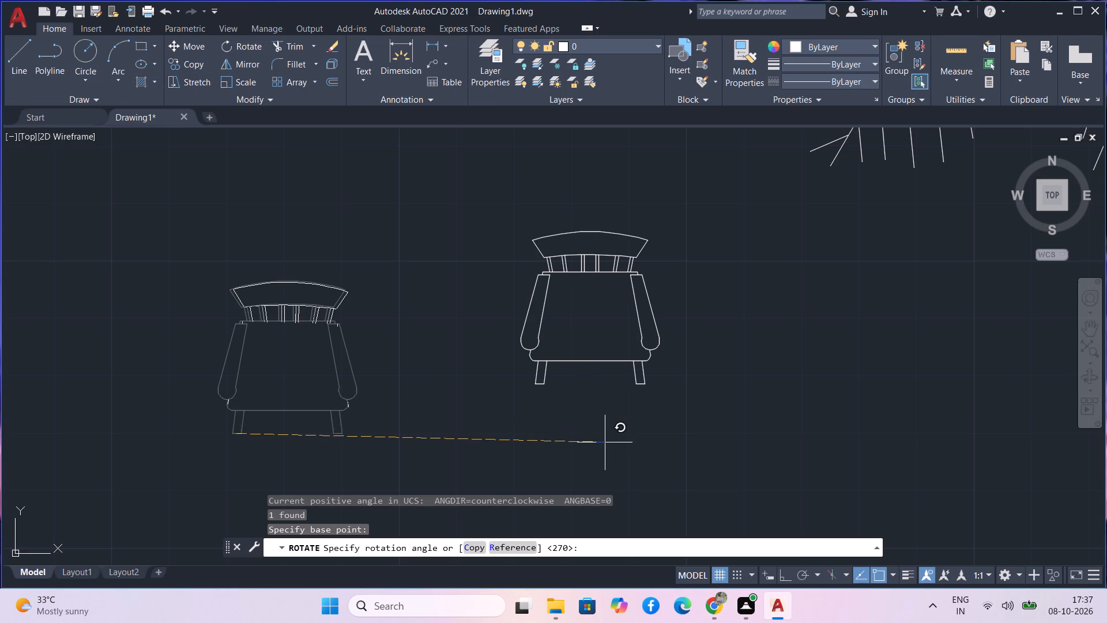
key(F8)
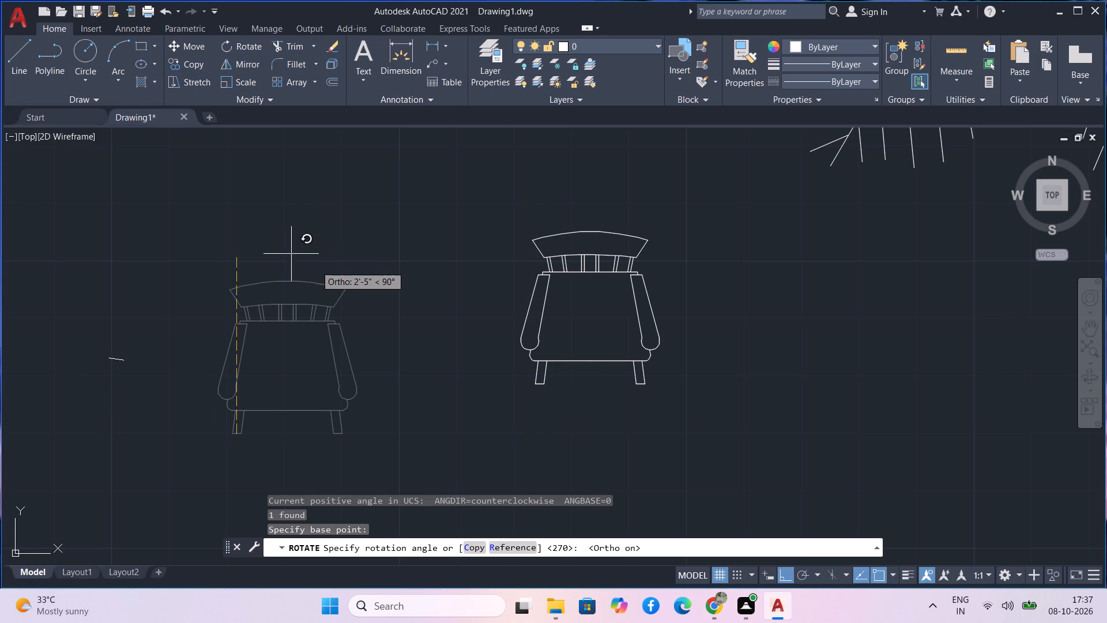
click(278, 196)
Move the rotated chair with Ortho off into the room above the garage, below and left of the two-seat sofa, facing the three-seat sofa.
drag(272, 400, 242, 377)
click(157, 322)
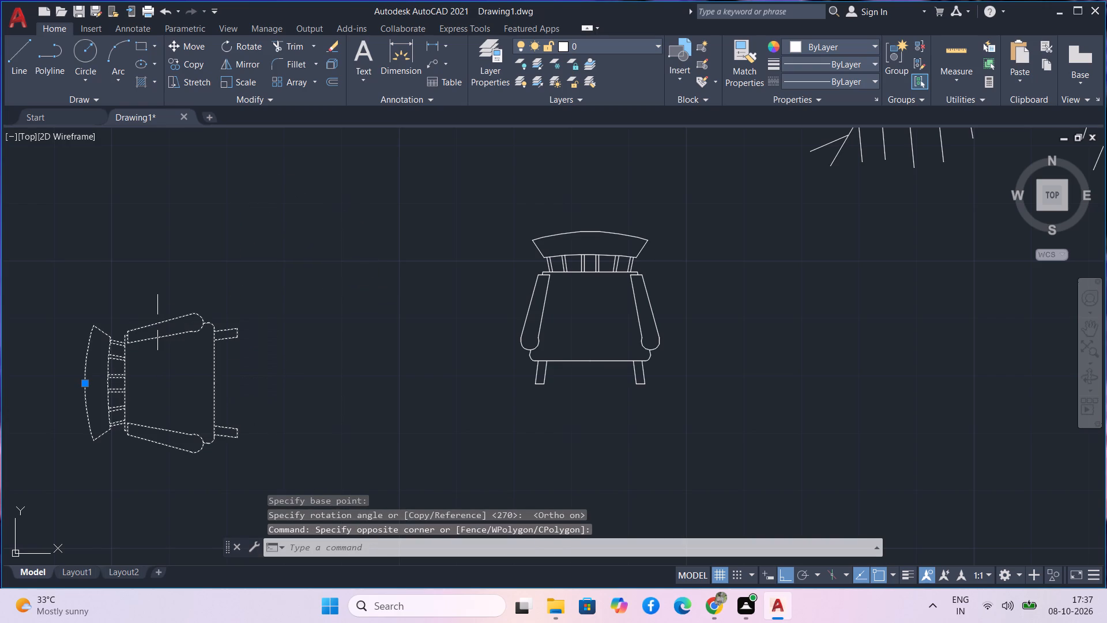
text(m)
key(space)
click(168, 443)
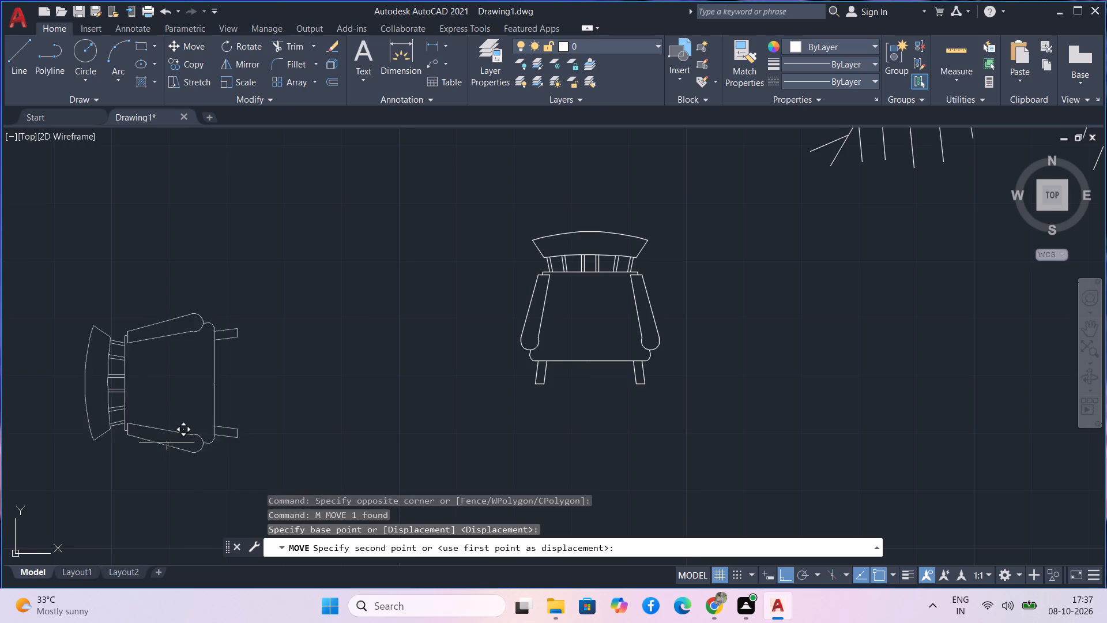
scroll(156, 451, down, 5)
middle_drag(131, 426, 173, 395)
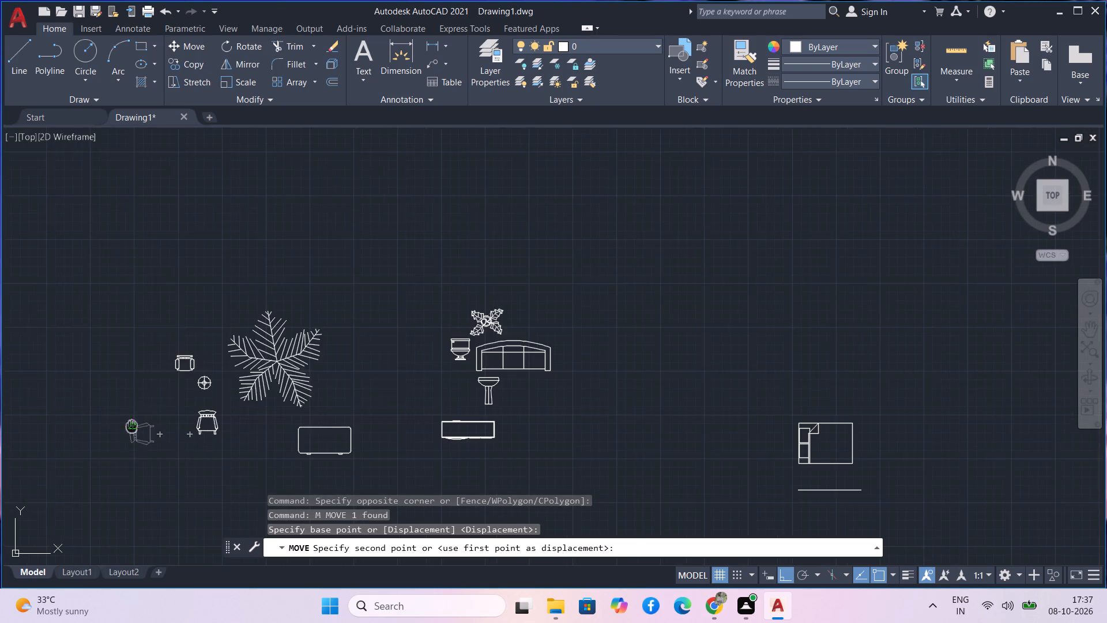
middle_drag(173, 395, 525, 269)
scroll(238, 403, down, 2)
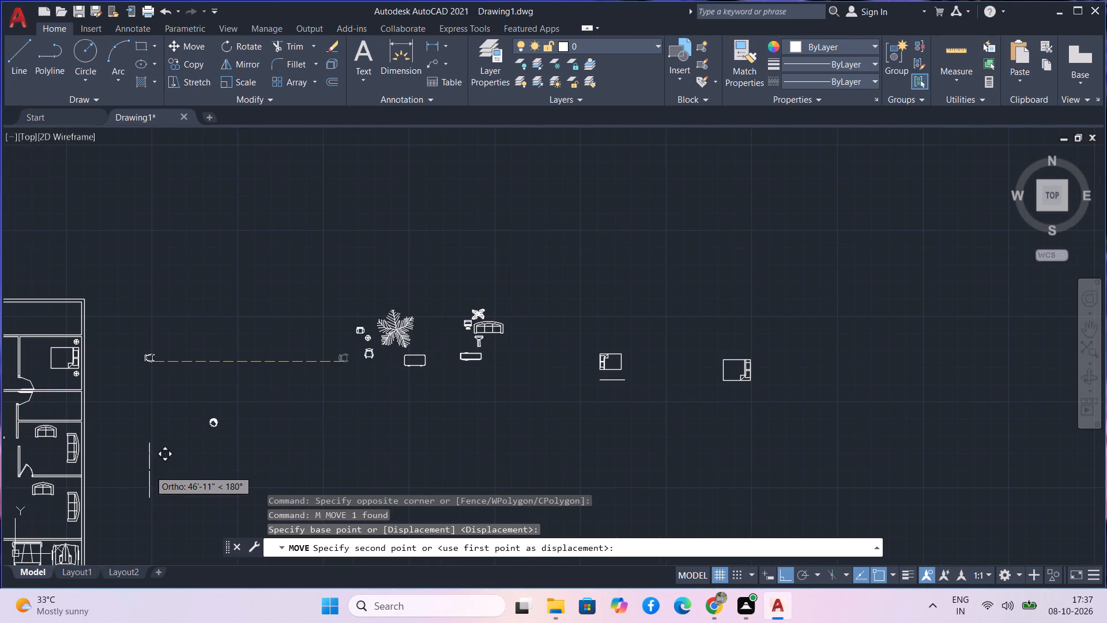
key(F8)
middle_drag(155, 472, 322, 353)
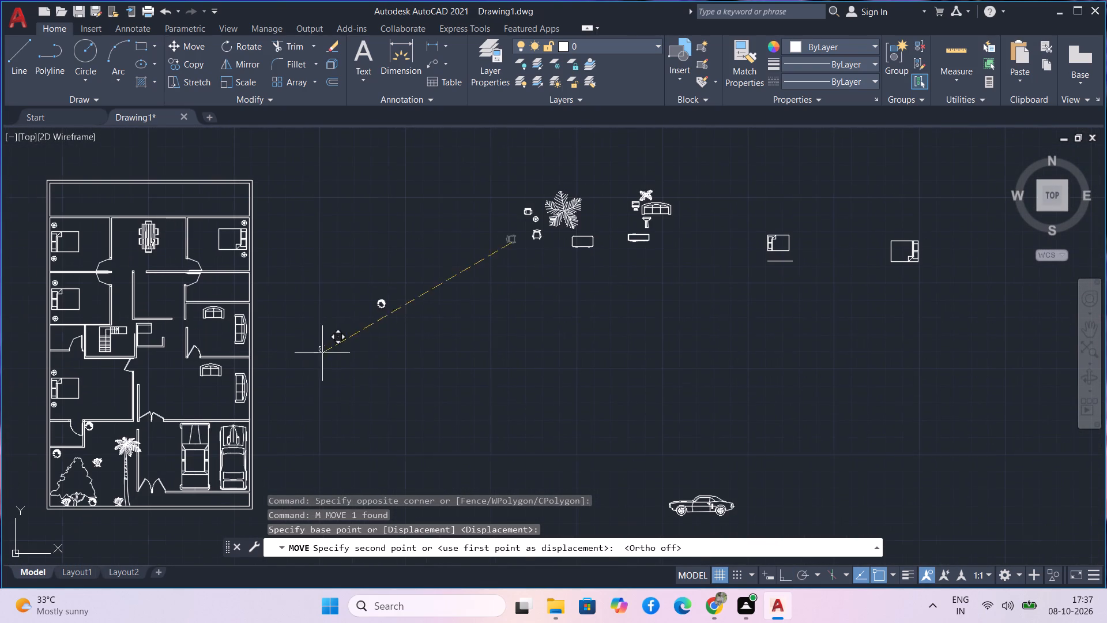
scroll(198, 396, up, 4)
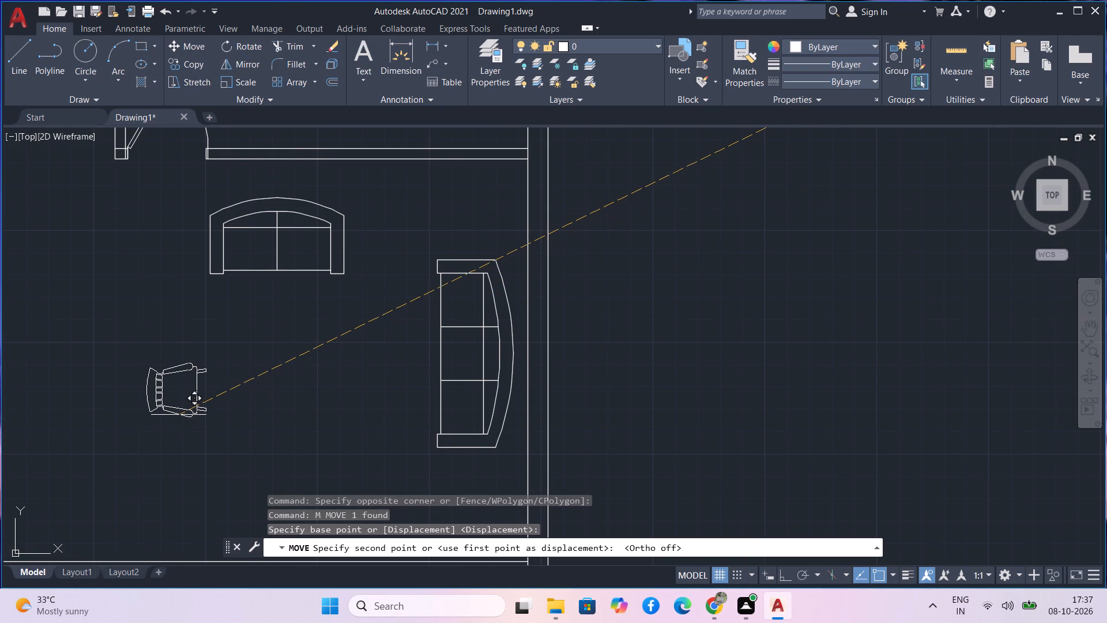
click(178, 384)
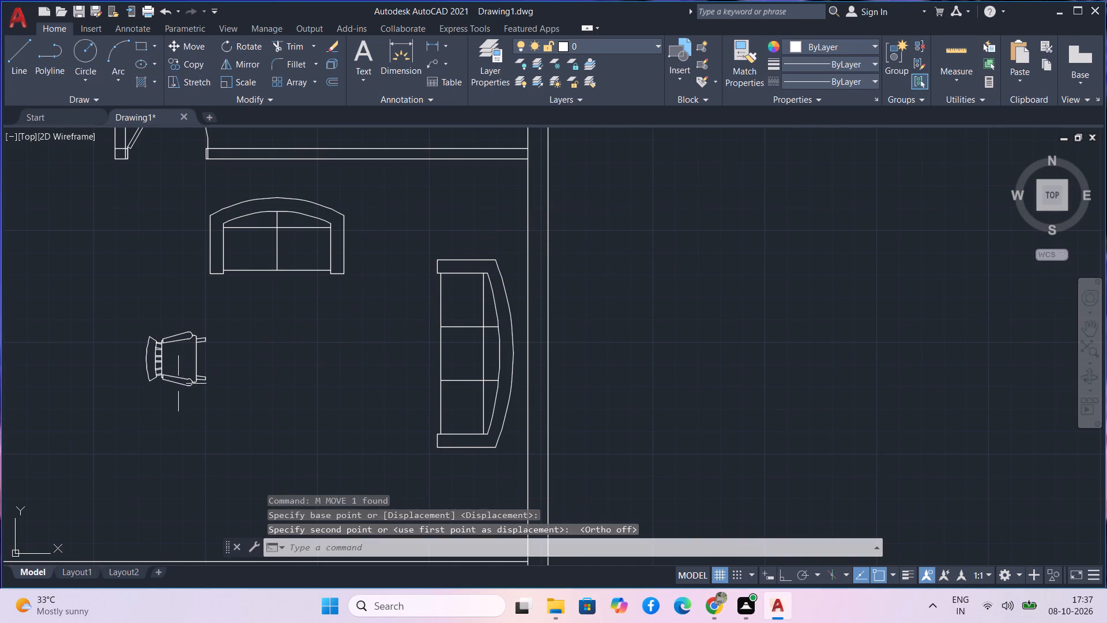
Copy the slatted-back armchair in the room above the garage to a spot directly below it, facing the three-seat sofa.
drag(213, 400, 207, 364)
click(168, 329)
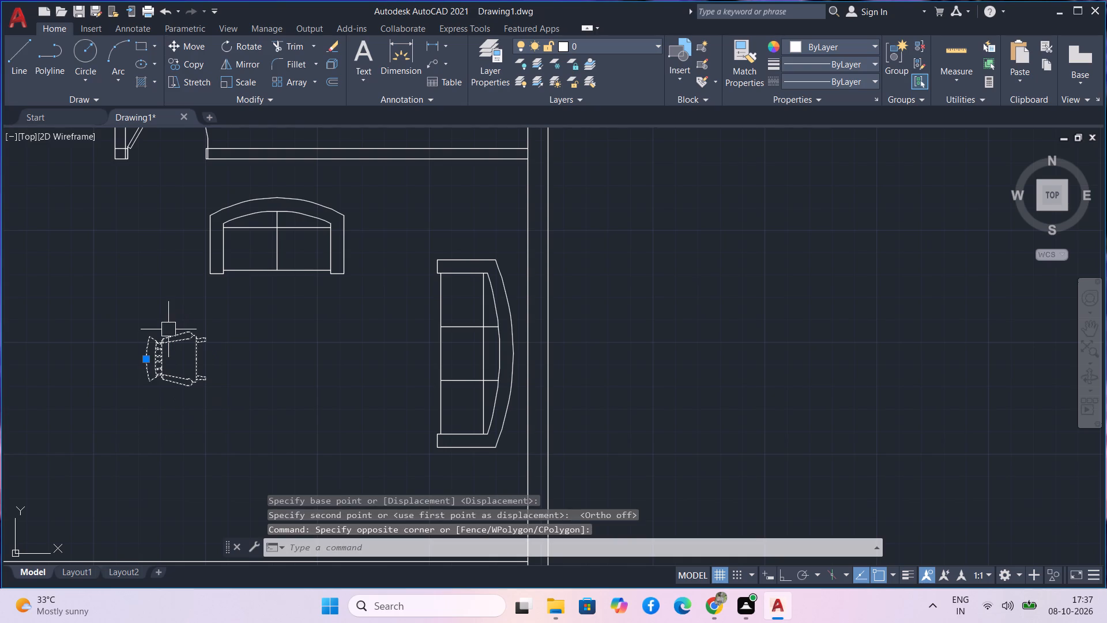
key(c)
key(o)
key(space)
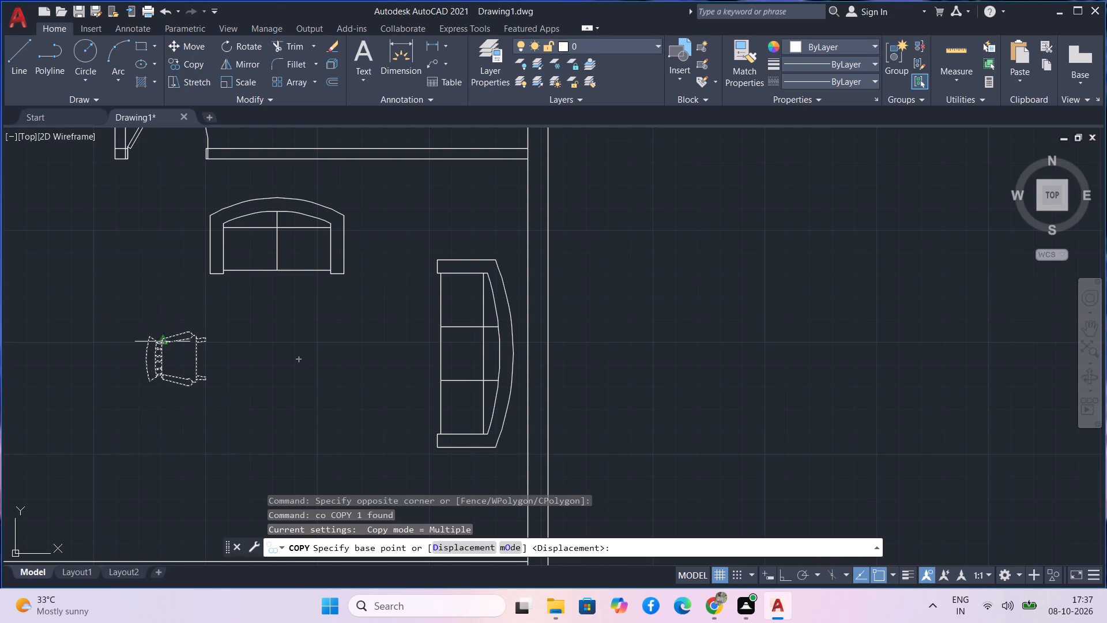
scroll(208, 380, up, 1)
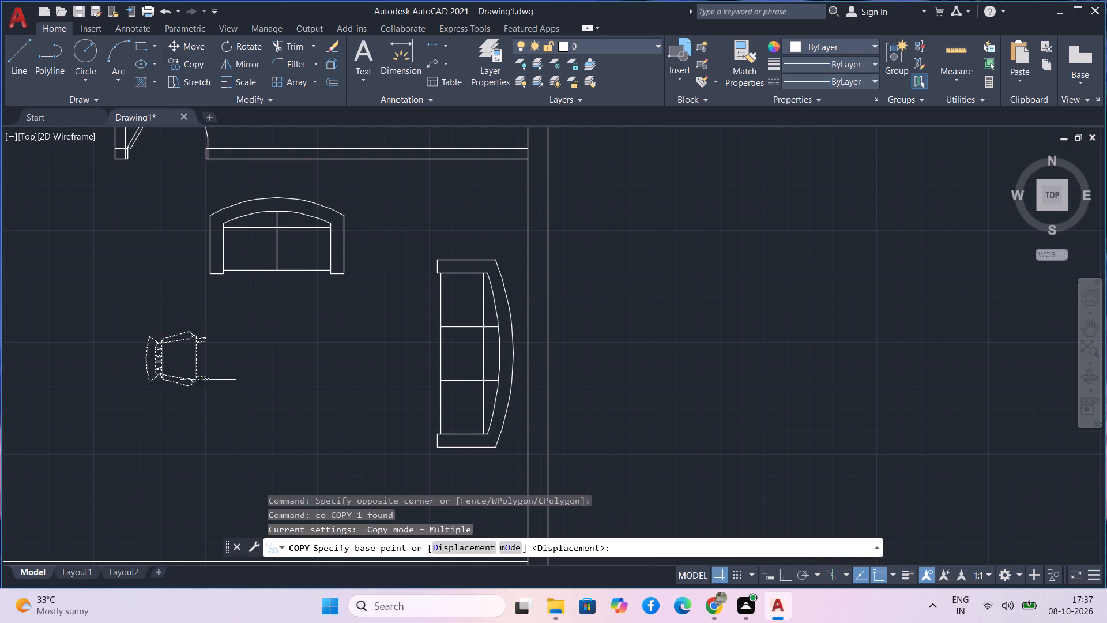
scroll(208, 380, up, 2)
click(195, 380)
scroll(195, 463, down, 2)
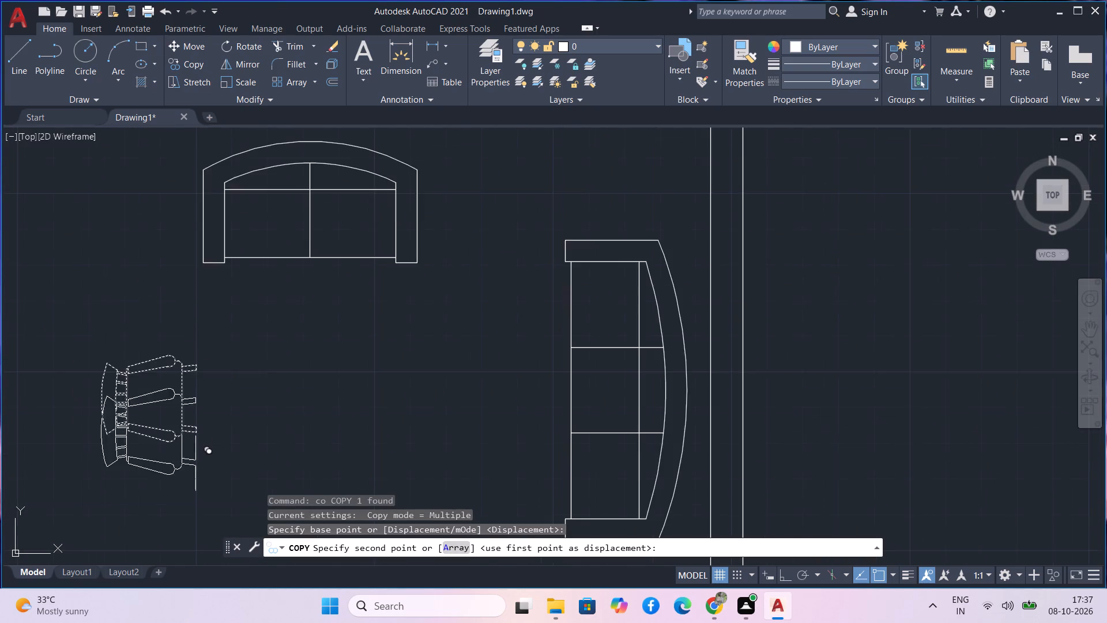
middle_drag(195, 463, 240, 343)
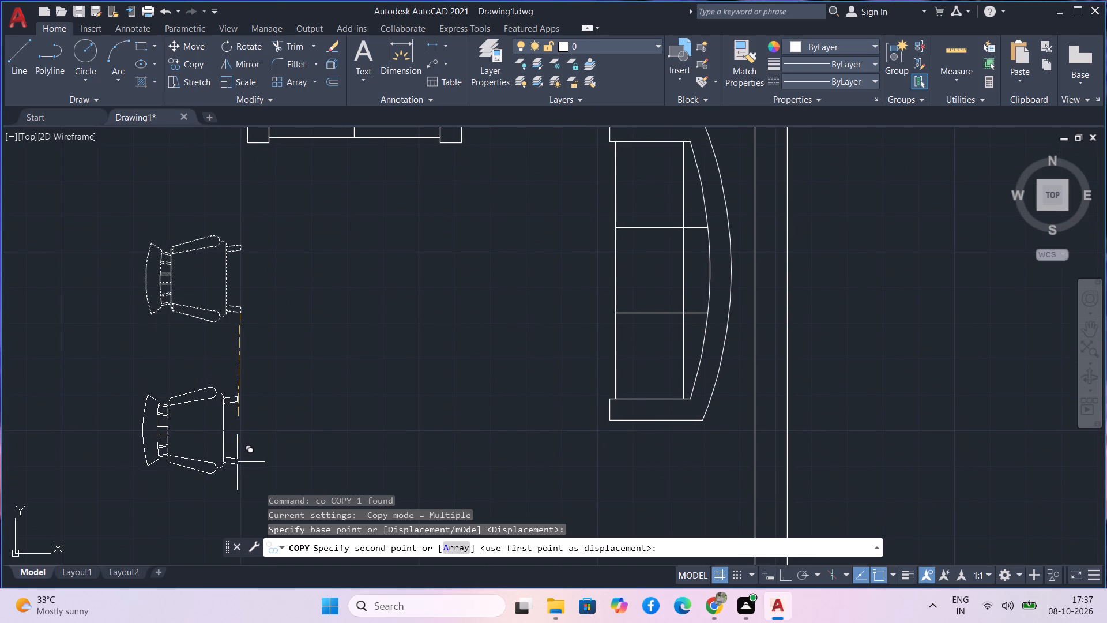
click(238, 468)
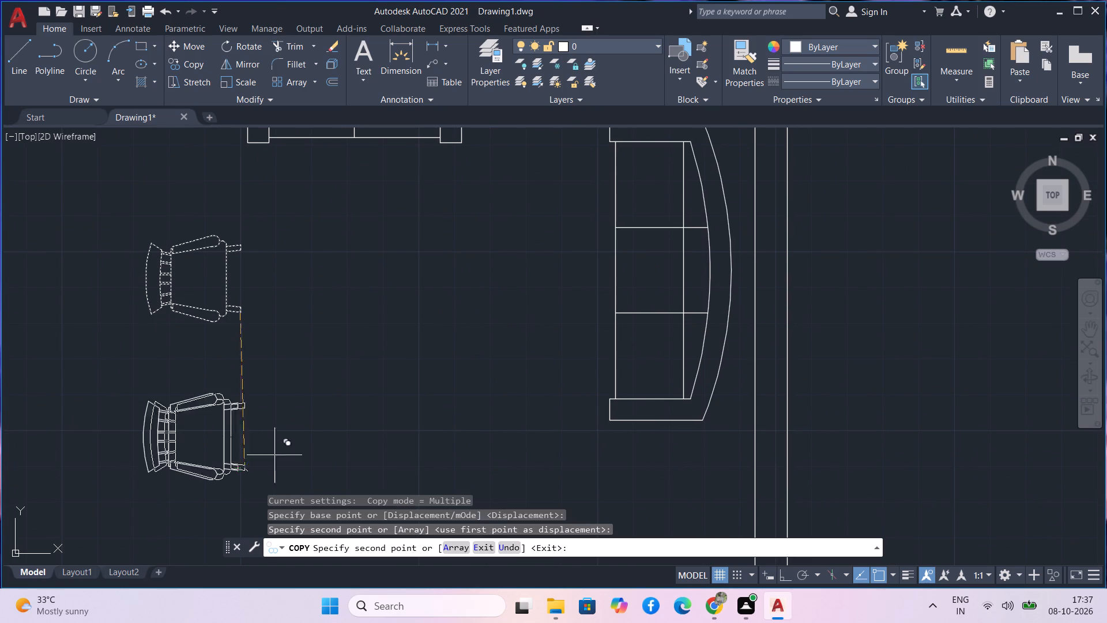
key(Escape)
Move the spare chair with rounded armrests from beside the large palm to the empty space just outside the living room's right wall.
scroll(408, 352, down, 3)
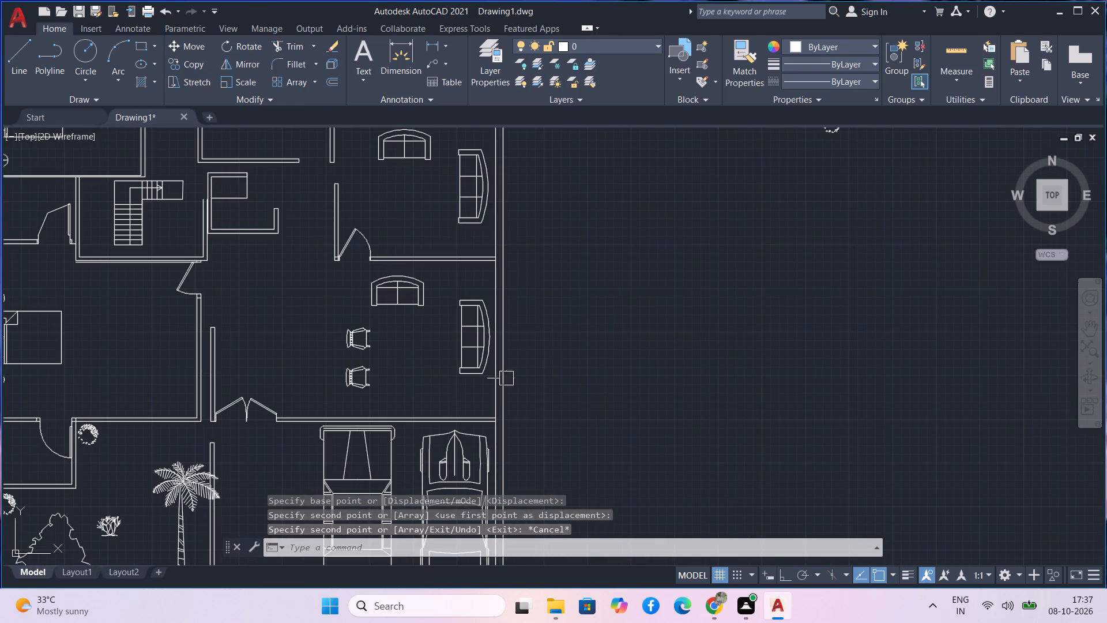
middle_drag(665, 366, 559, 338)
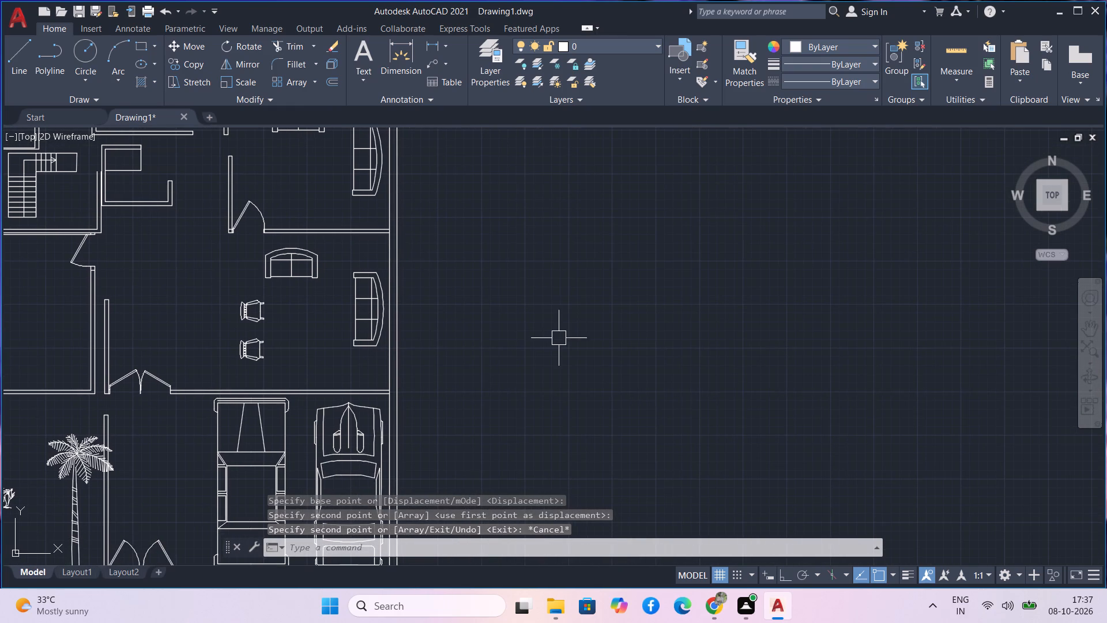
scroll(650, 302, down, 1)
middle_drag(650, 302, 534, 385)
middle_drag(792, 230, 541, 434)
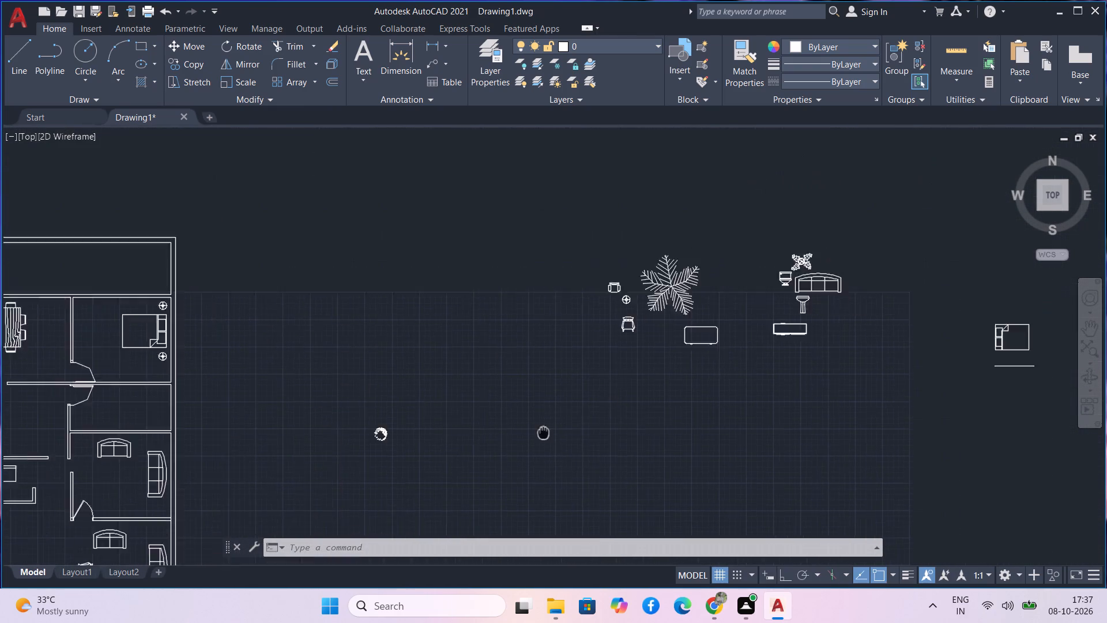
middle_drag(541, 434, 539, 437)
scroll(564, 333, up, 3)
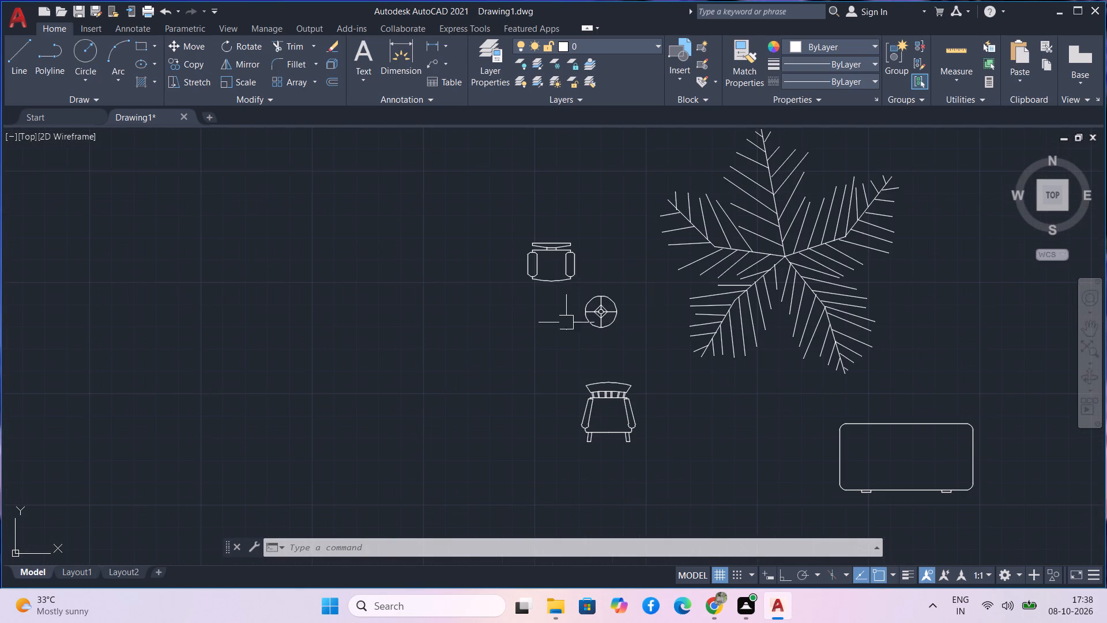
scroll(568, 288, up, 3)
middle_drag(556, 310, 544, 407)
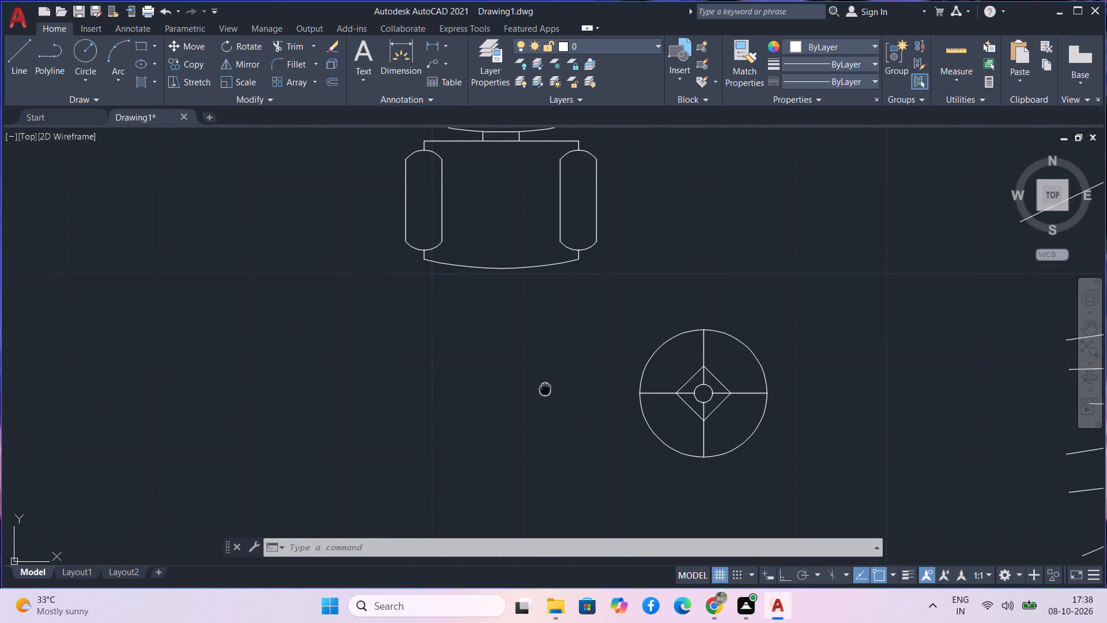
middle_drag(544, 407, 544, 444)
drag(576, 412, 562, 383)
click(459, 244)
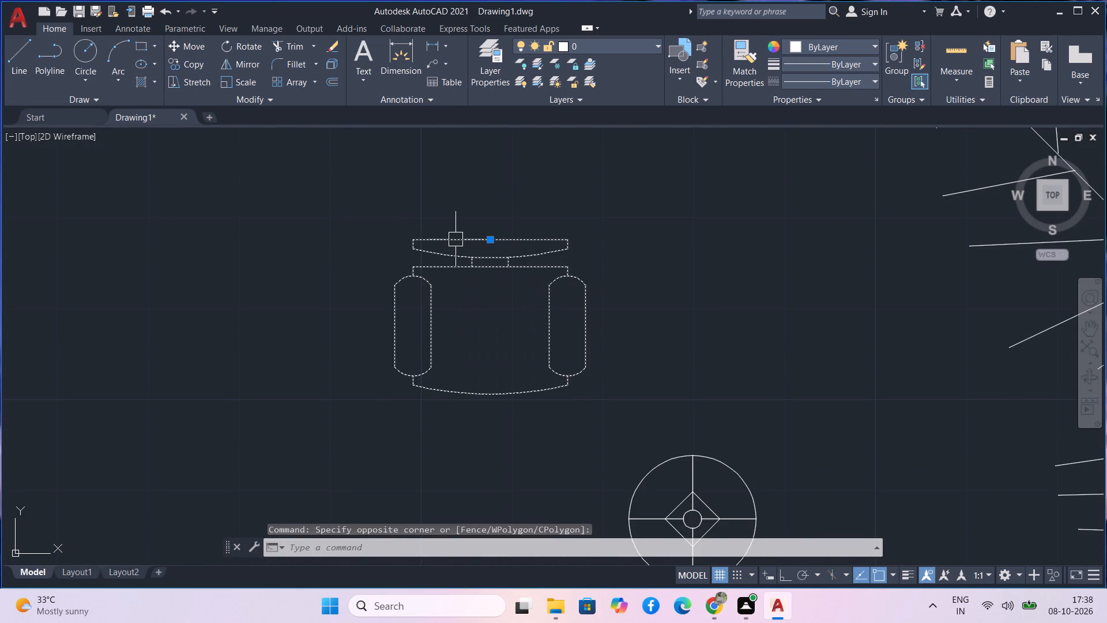
key(m)
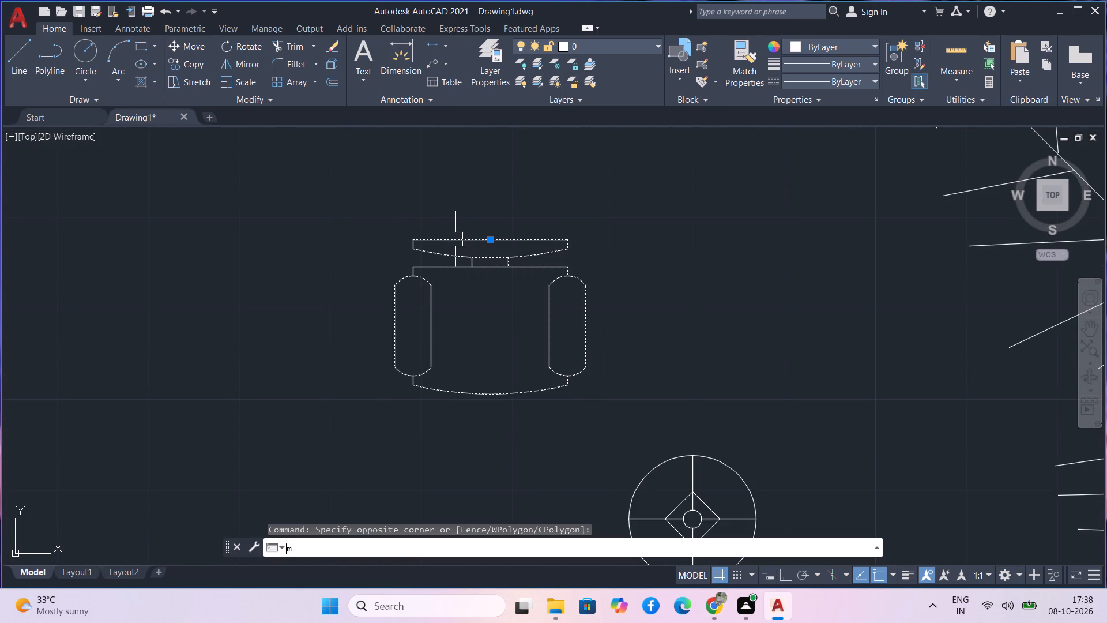
key(o)
key(BackSpace)
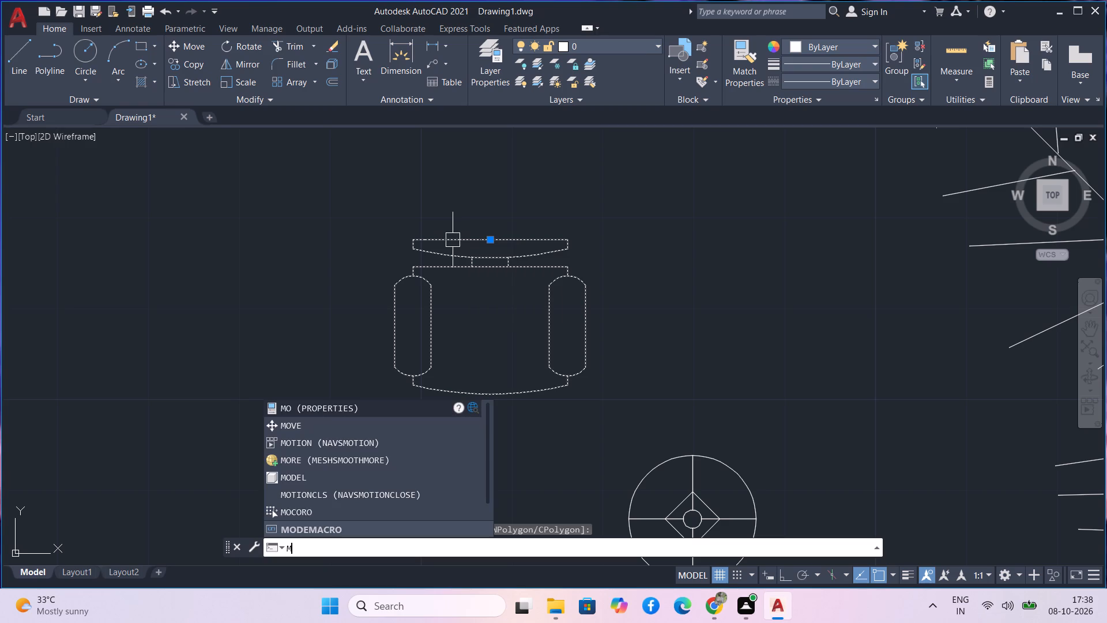
key(space)
drag(504, 243, 488, 265)
scroll(357, 346, down, 4)
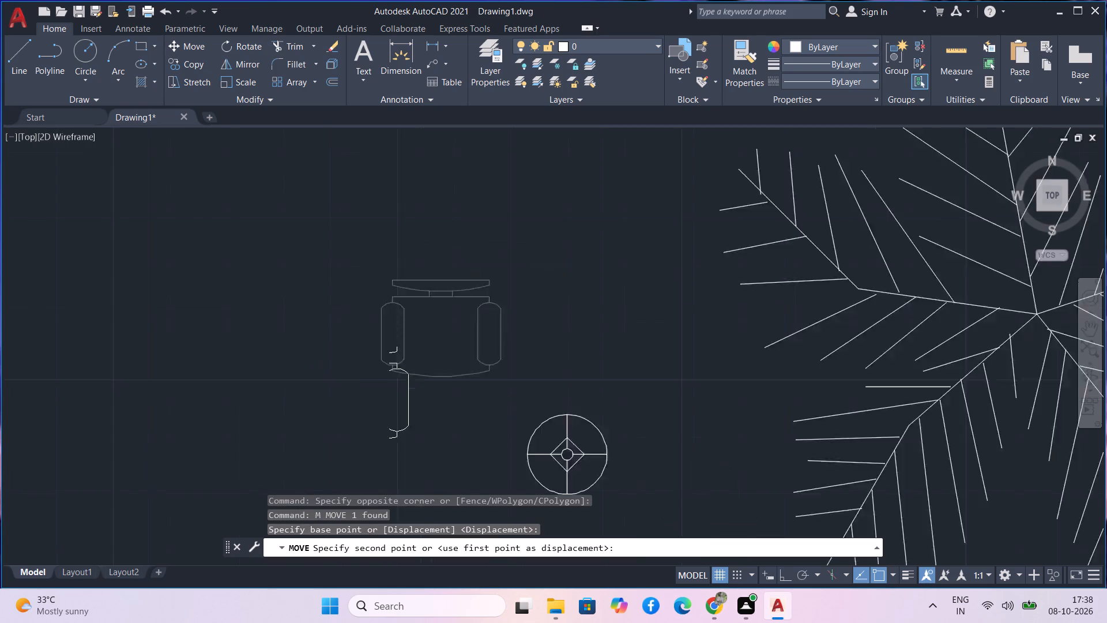
middle_drag(317, 364, 554, 134)
scroll(348, 273, down, 6)
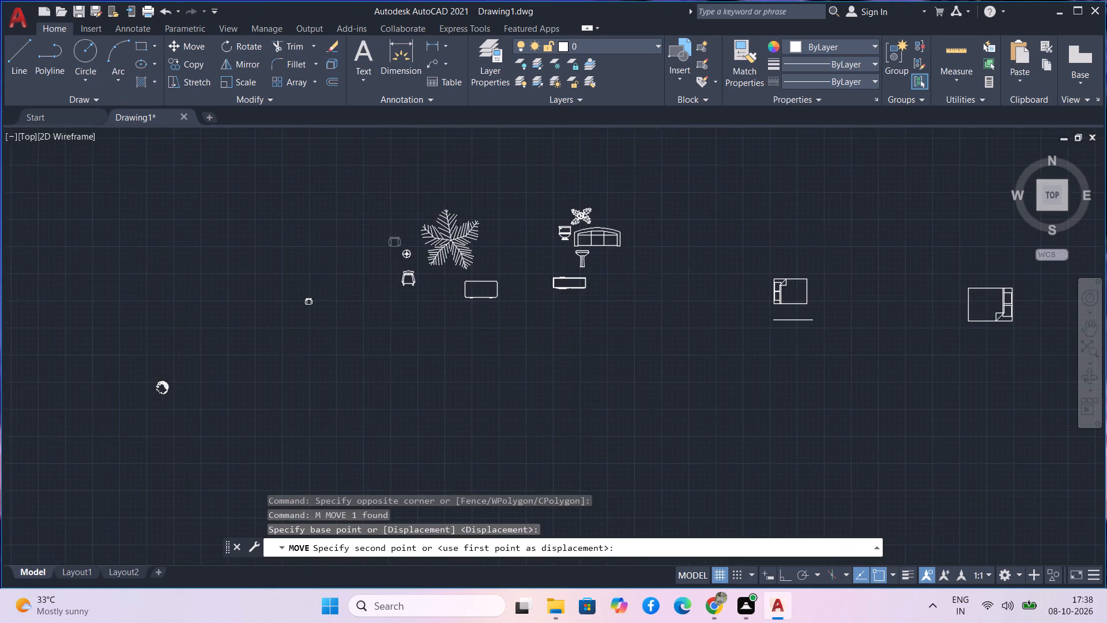
scroll(231, 408, up, 1)
middle_drag(236, 403, 363, 355)
scroll(342, 359, up, 3)
middle_drag(340, 360, 568, 286)
middle_drag(431, 290, 437, 290)
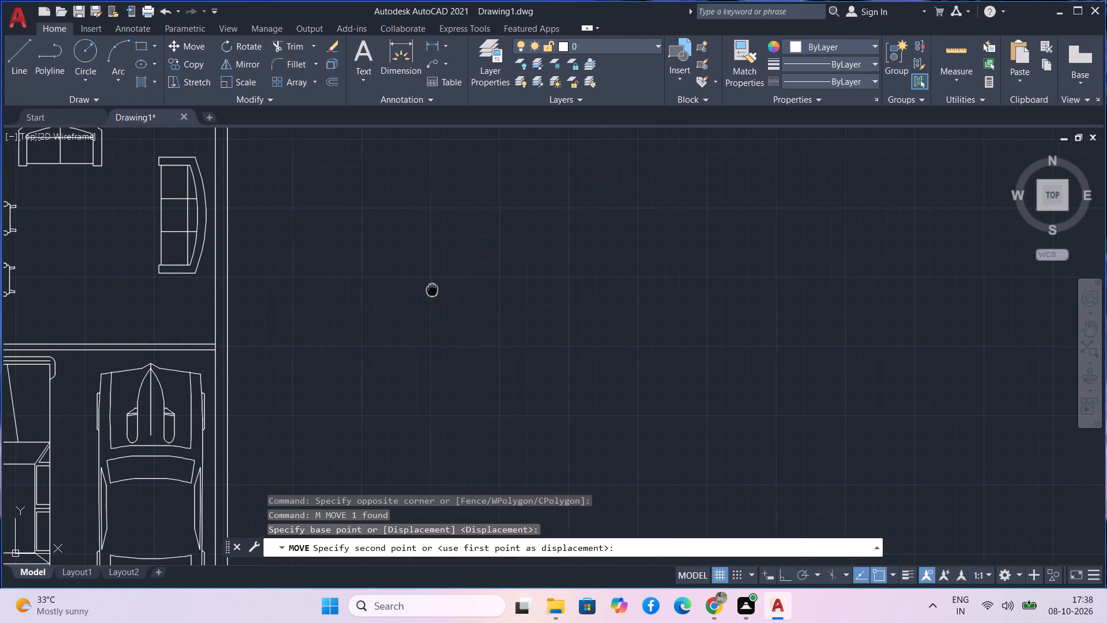
middle_drag(437, 290, 476, 283)
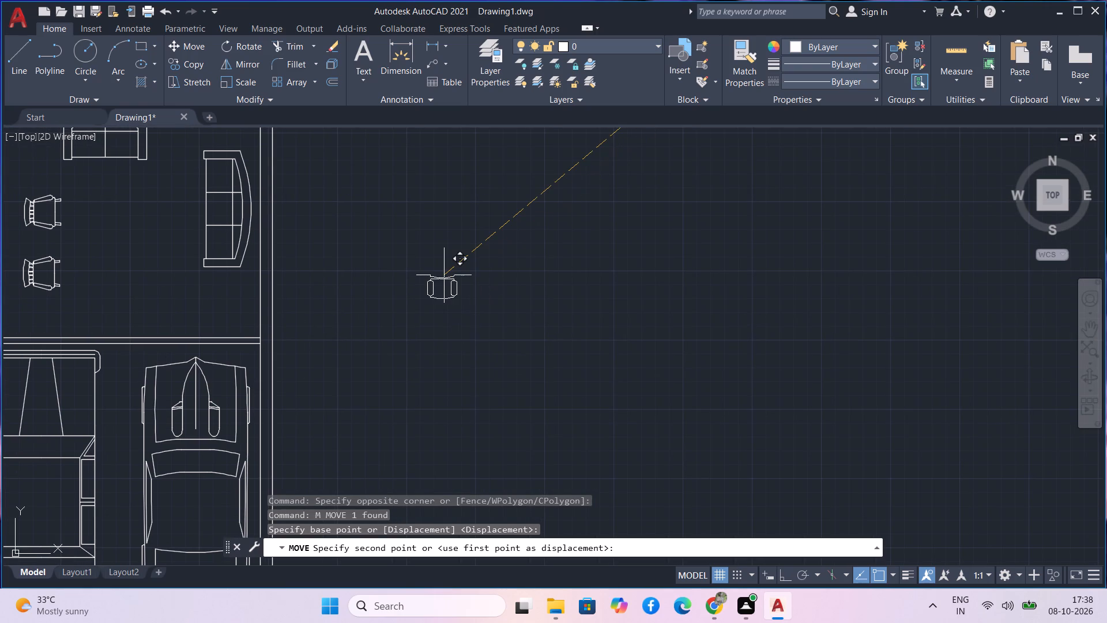
click(458, 273)
Rotate the moved armrest chair 180° about the left end of its backrest with Ortho on, so its back faces down.
drag(552, 335, 501, 295)
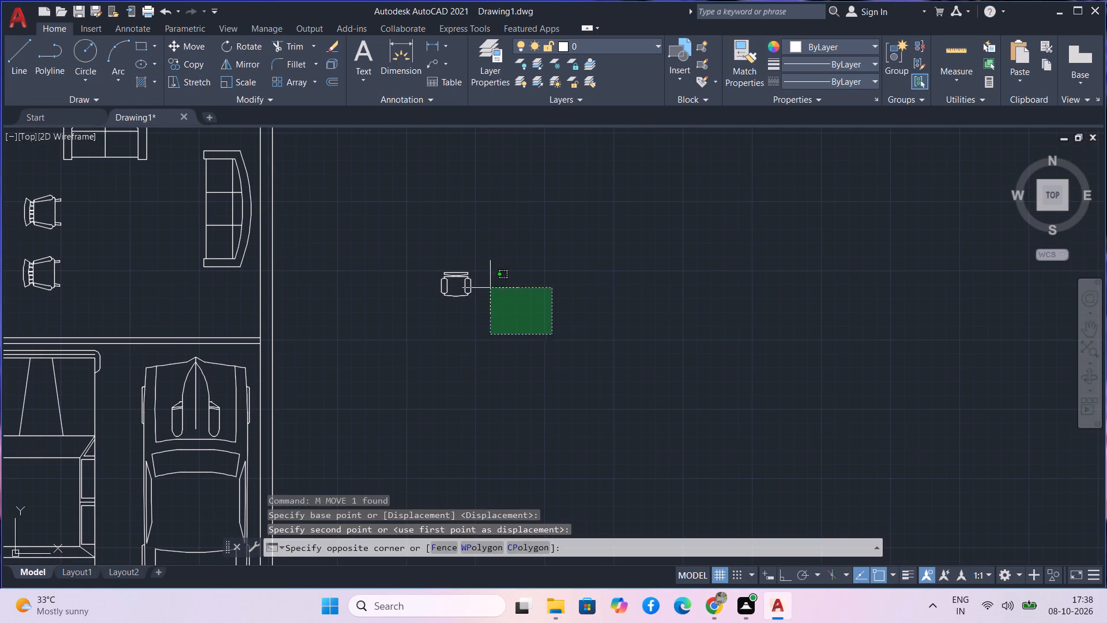
click(449, 223)
text(ro)
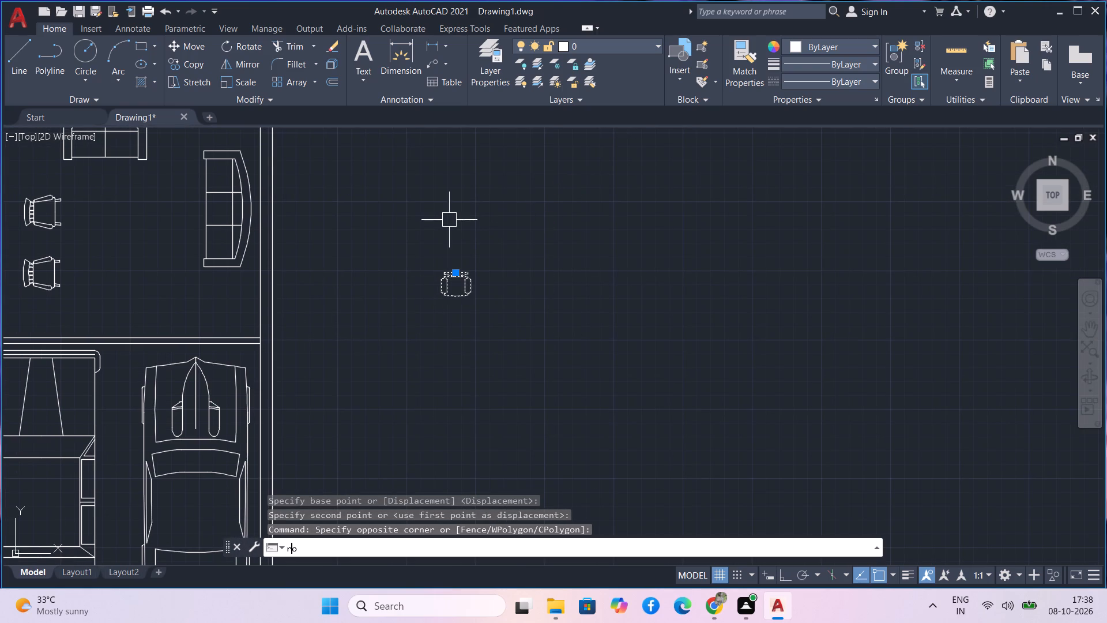
key(space)
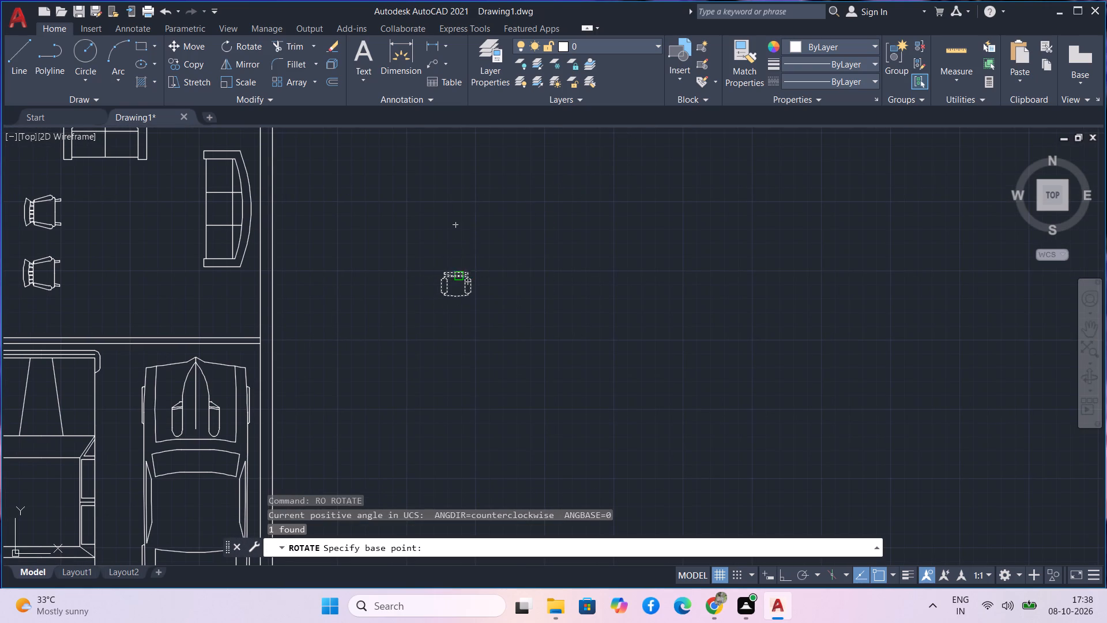
scroll(460, 273, up, 3)
click(413, 273)
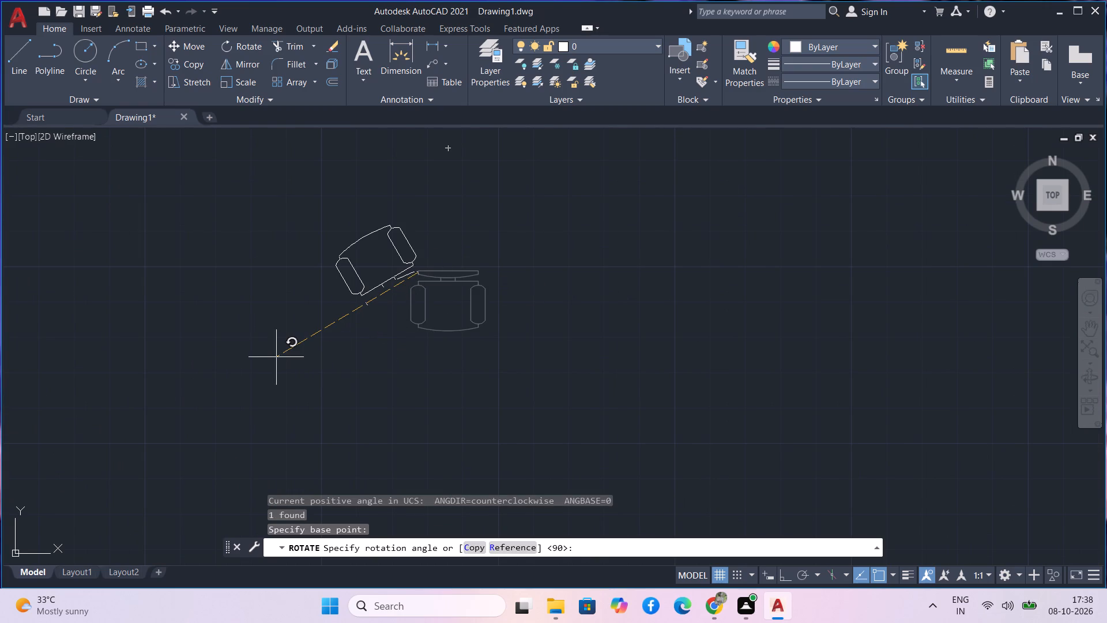
key(F8)
click(255, 269)
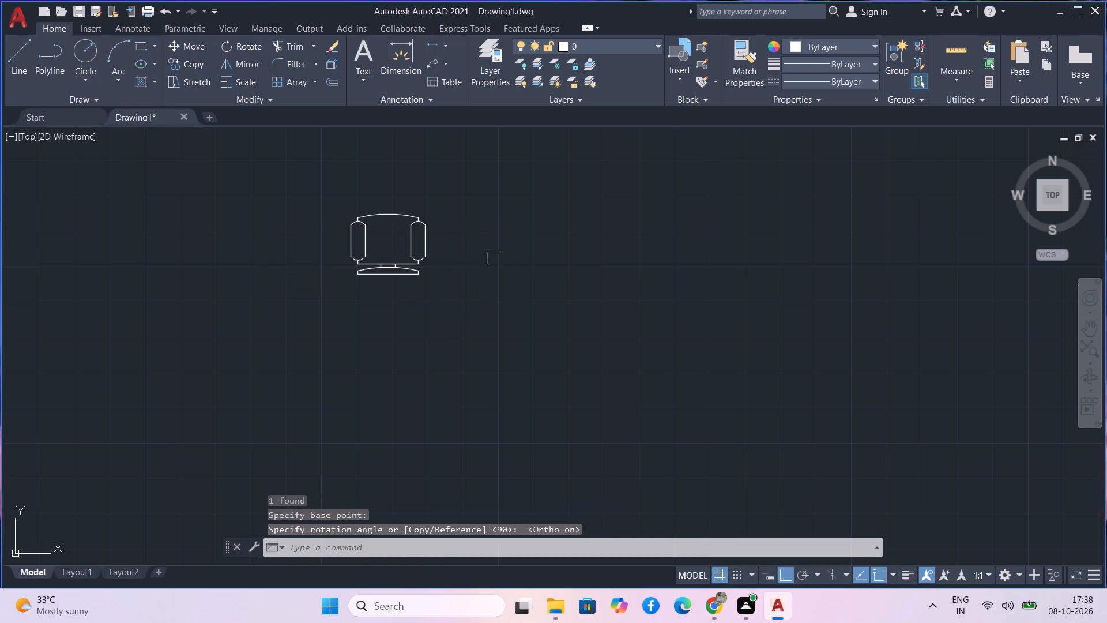
Copy the rotated armrest chair twice with Ortho off, side by side along the living room's lower side, right of the slatted-back chairs.
drag(499, 293, 450, 224)
click(367, 149)
text(co)
key(space)
drag(391, 250, 391, 260)
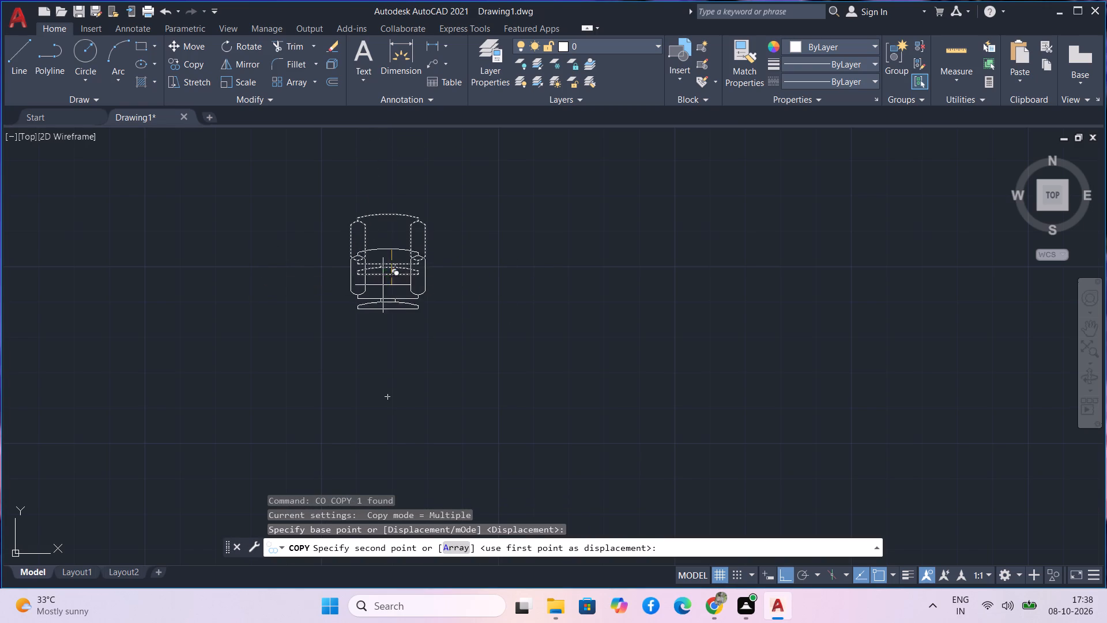
middle_drag(247, 302, 764, 324)
scroll(764, 324, down, 1)
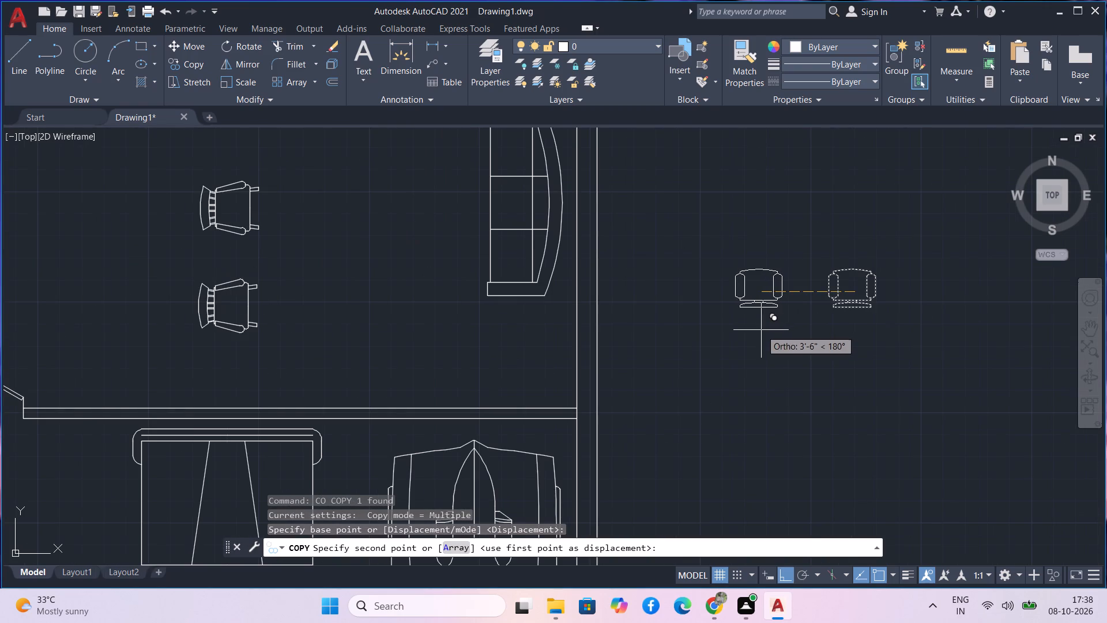
key(F8)
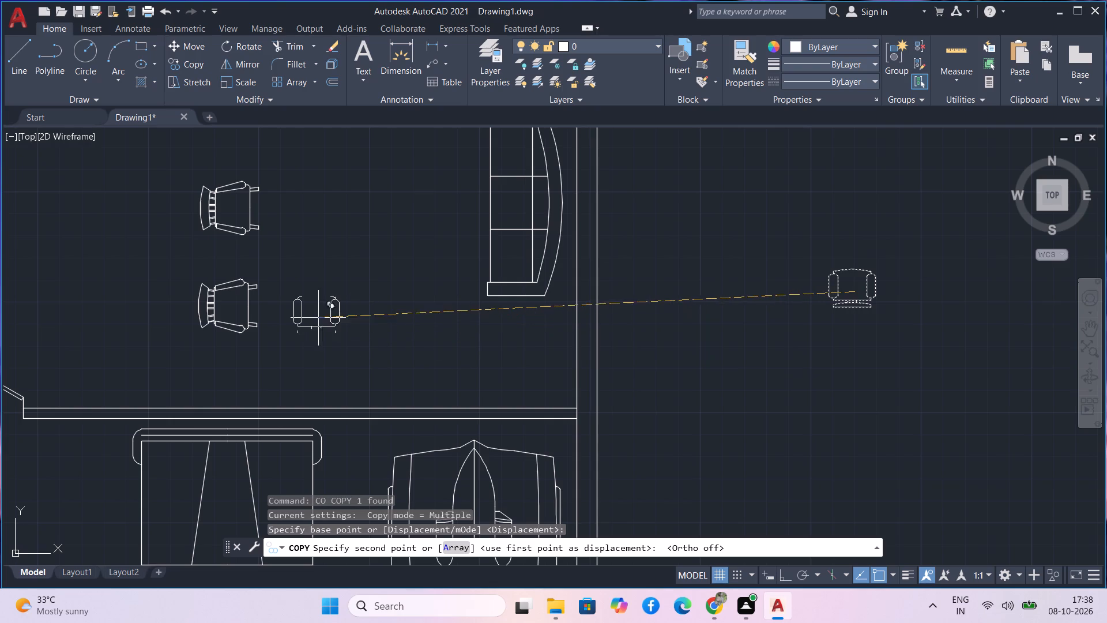
click(327, 324)
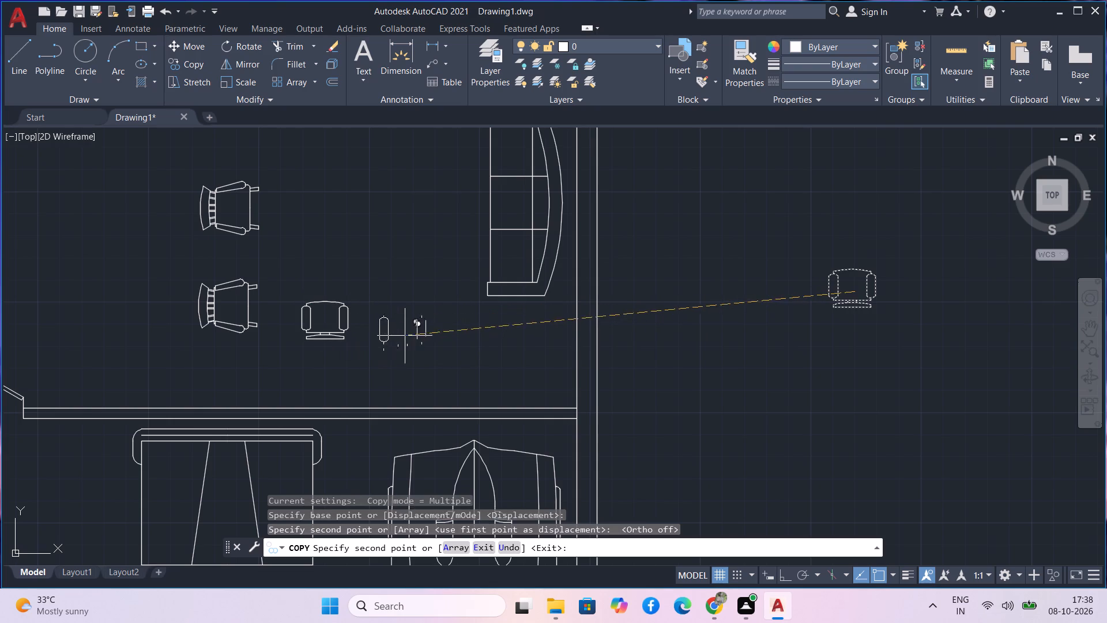
click(434, 326)
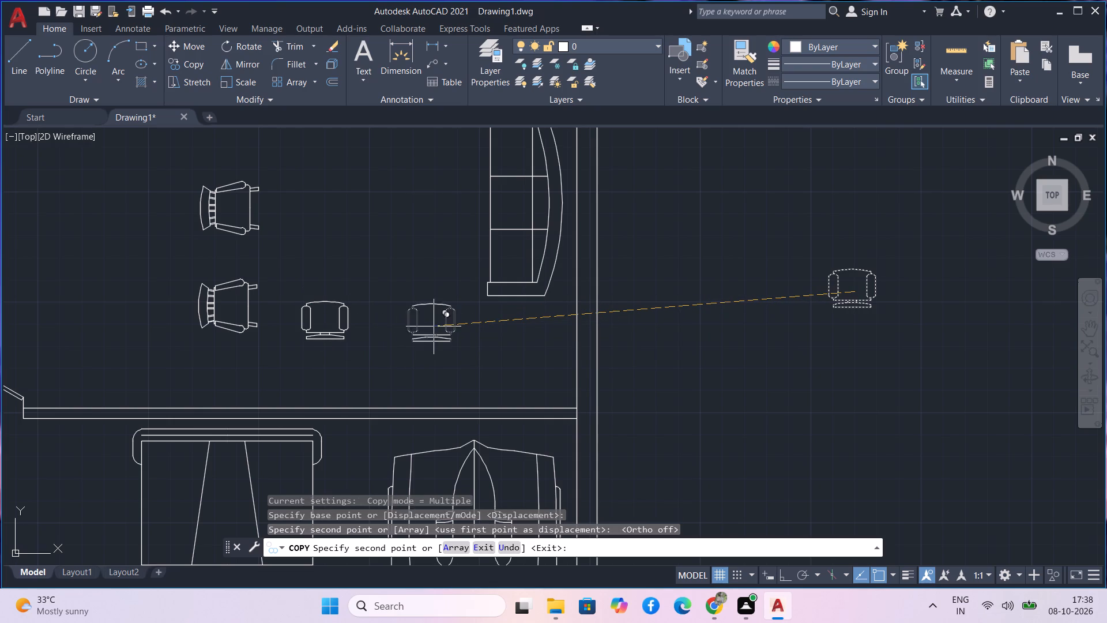
middle_drag(293, 250, 417, 333)
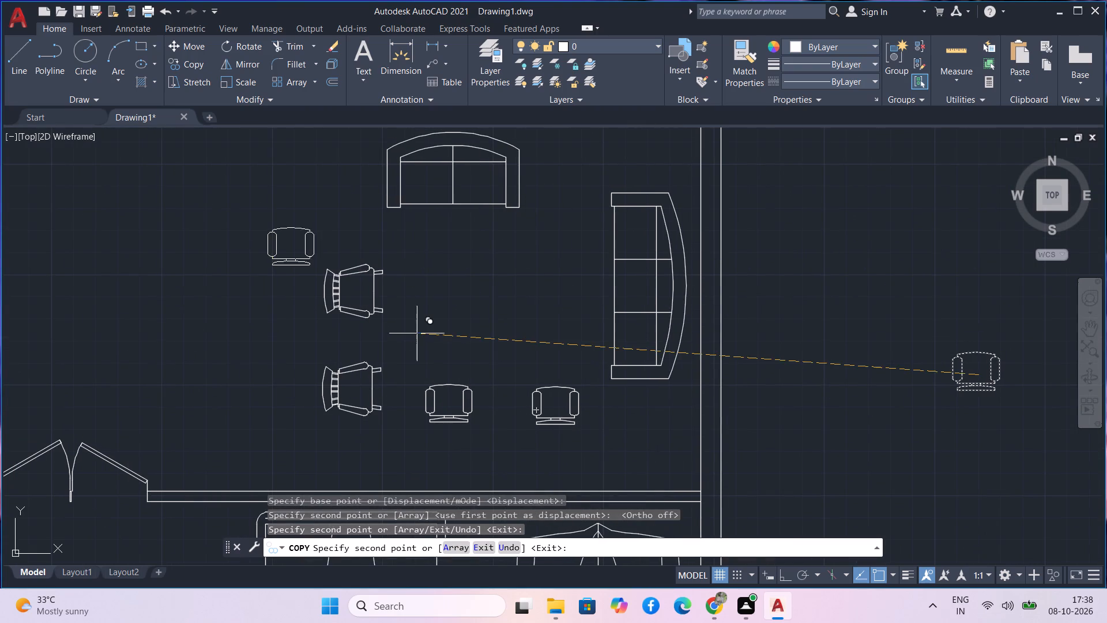
key(Escape)
Delete both slatted-back armchairs from the room above the garage.
drag(376, 418, 348, 335)
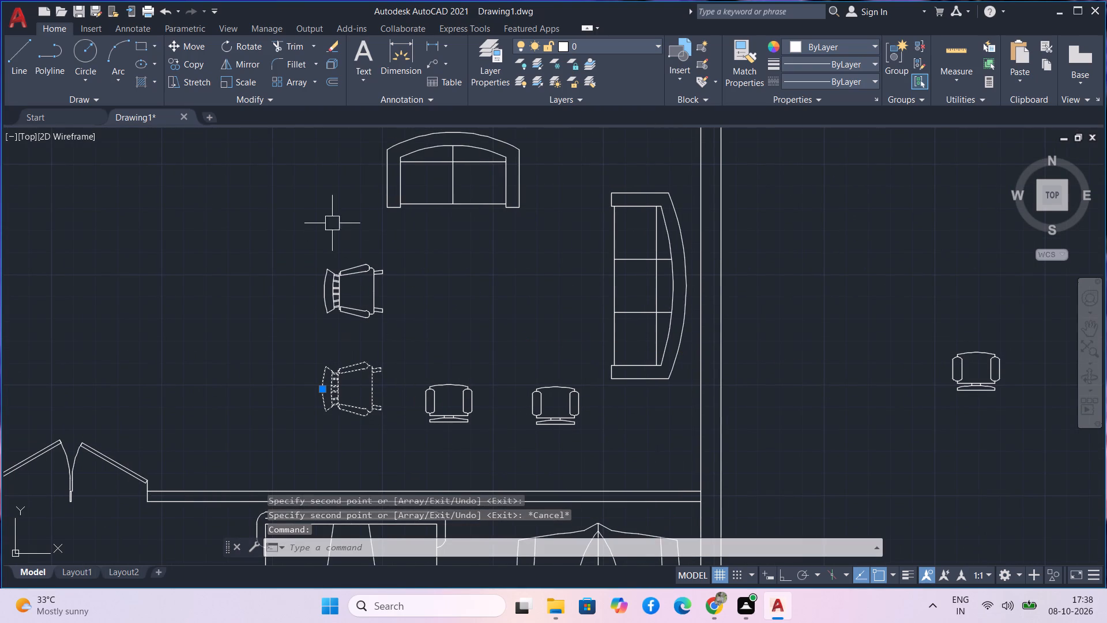
key(Delete)
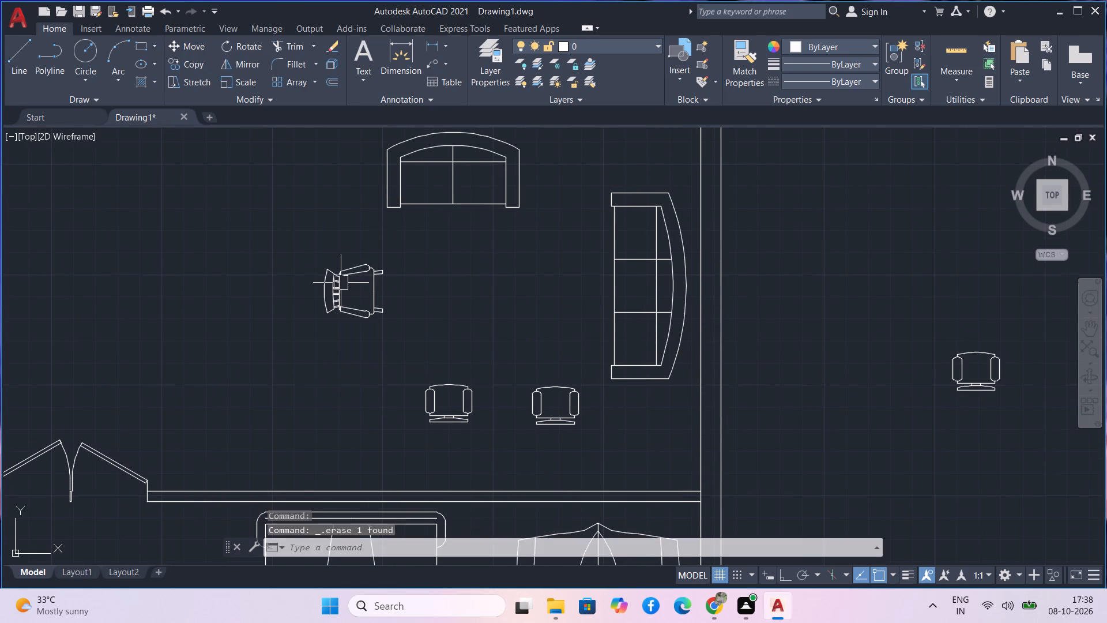
click(341, 283)
key(Delete)
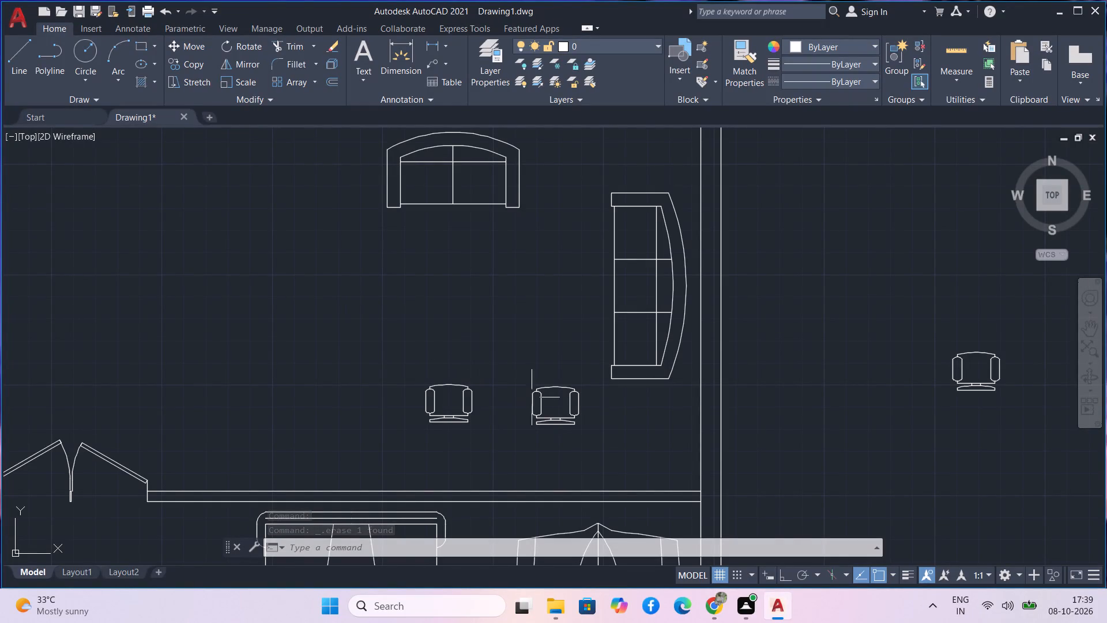
Move both armrest chairs in the living room together to the left, centring the pair roughly below the two-seat sofa.
click(597, 434)
click(364, 366)
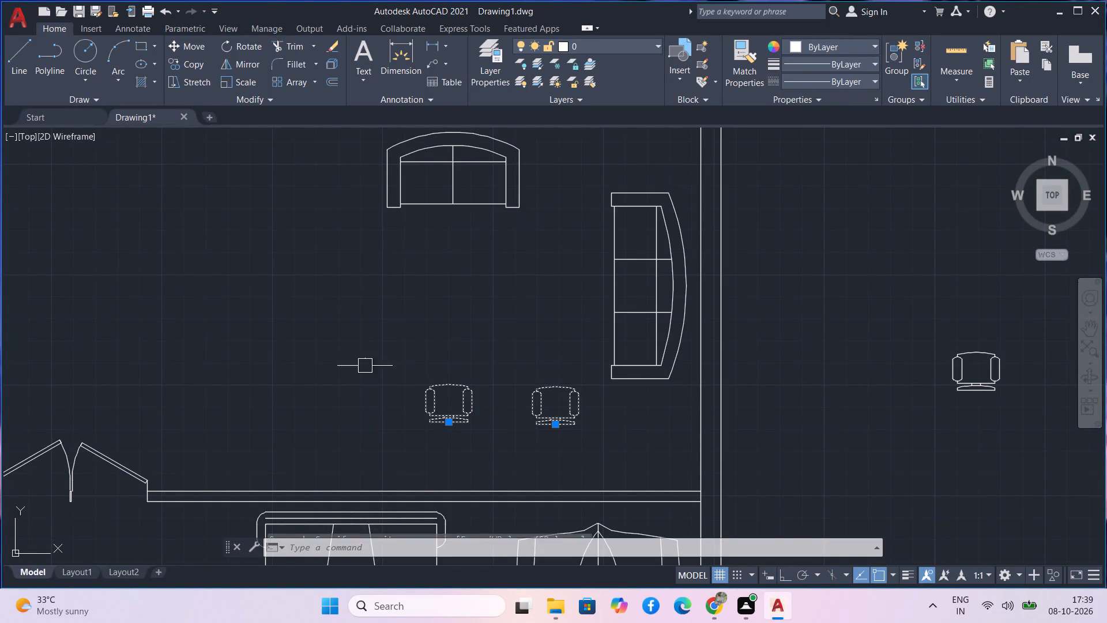
text(m)
key(space)
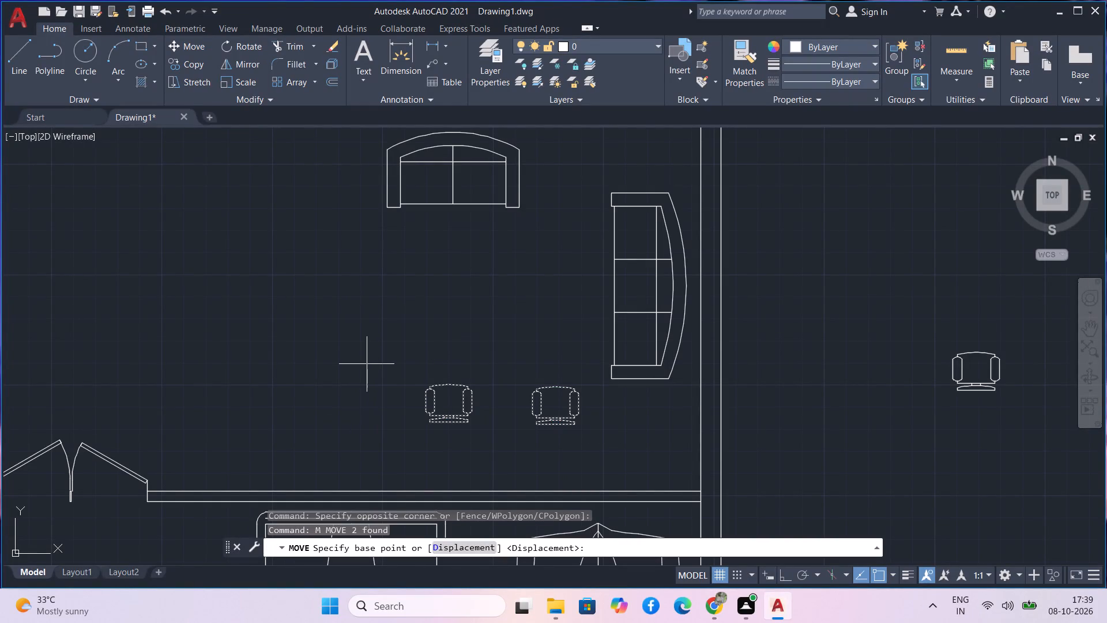
scroll(432, 422, up, 2)
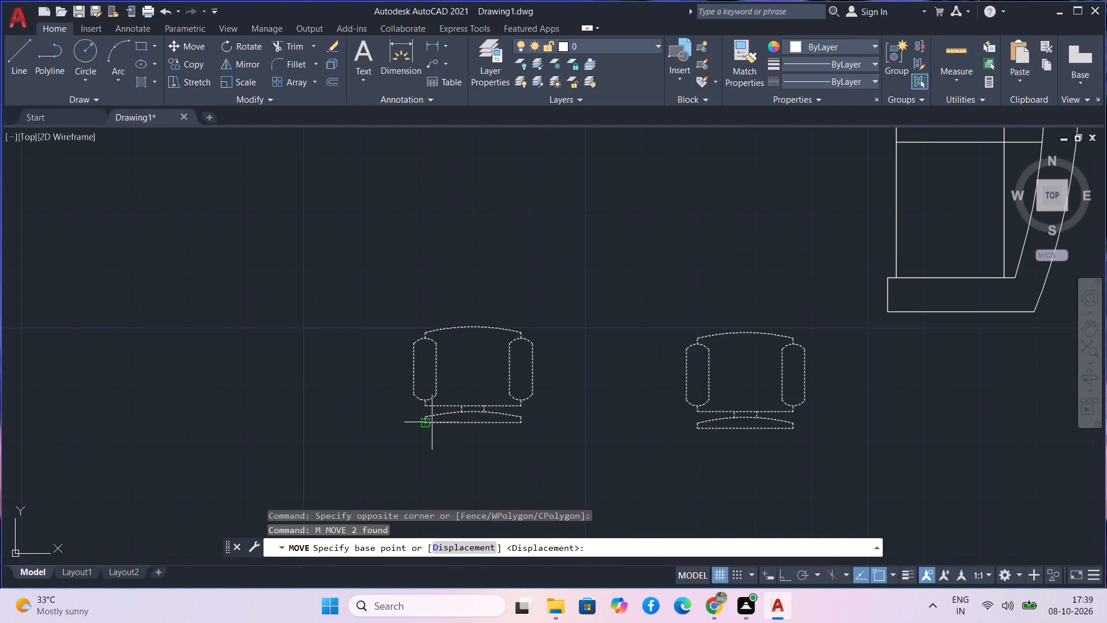
click(432, 422)
scroll(272, 421, down, 1)
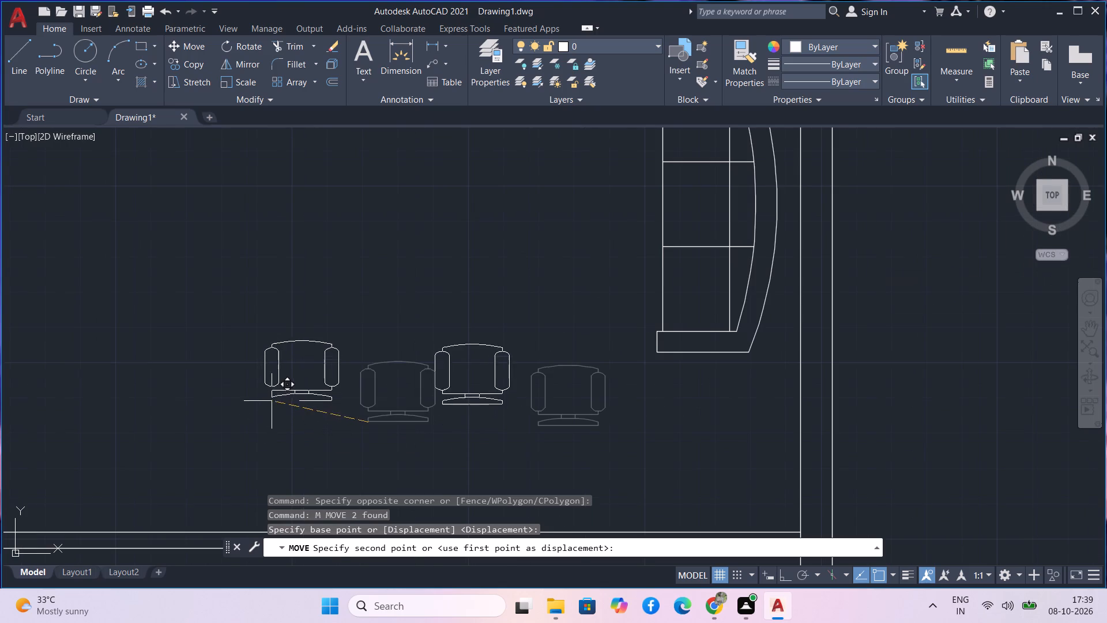
scroll(272, 401, down, 1)
middle_drag(272, 401, 280, 436)
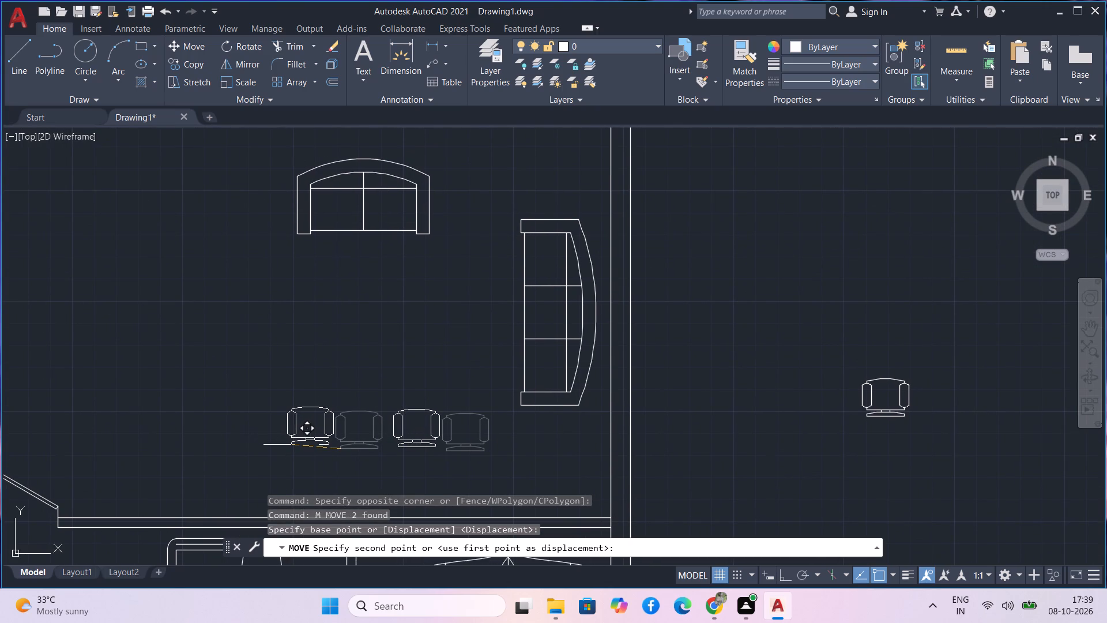
click(278, 442)
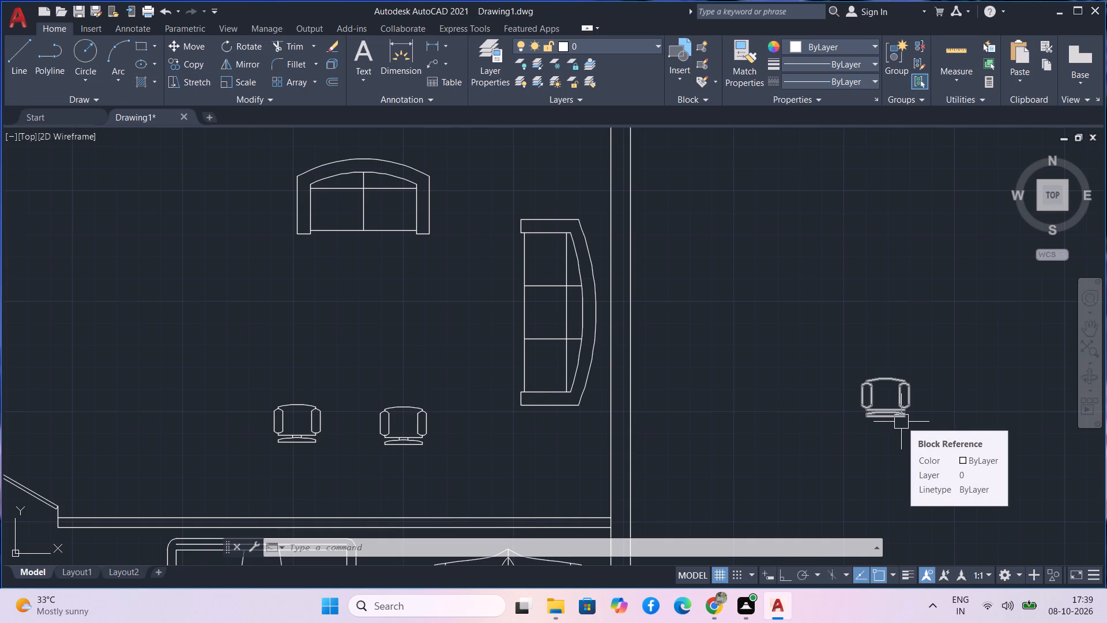
Rotate the spare armrest chair outside the living room's right wall by about 112° around the right end of its backrest, with Ortho on.
scroll(846, 340, down, 1)
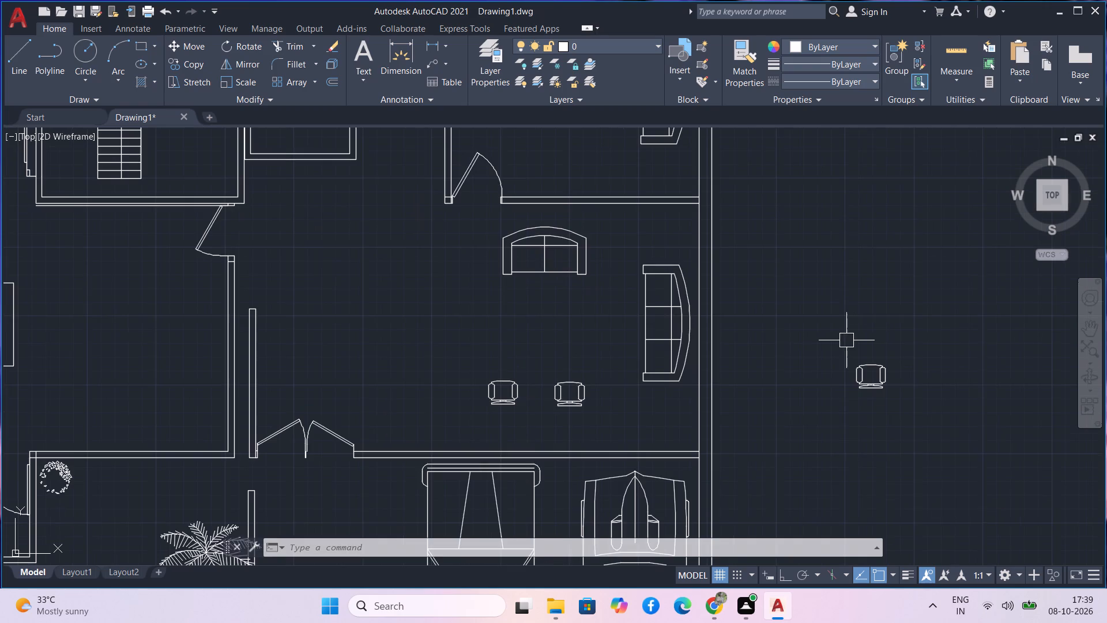
middle_drag(917, 334, 731, 411)
scroll(731, 412, down, 2)
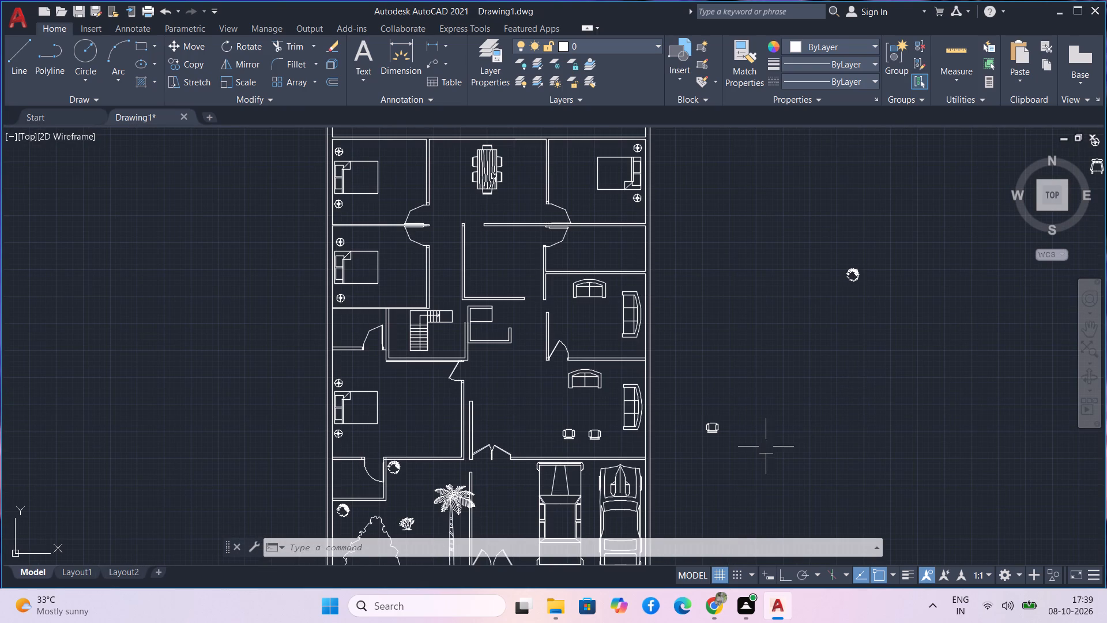
drag(744, 448, 729, 435)
click(695, 397)
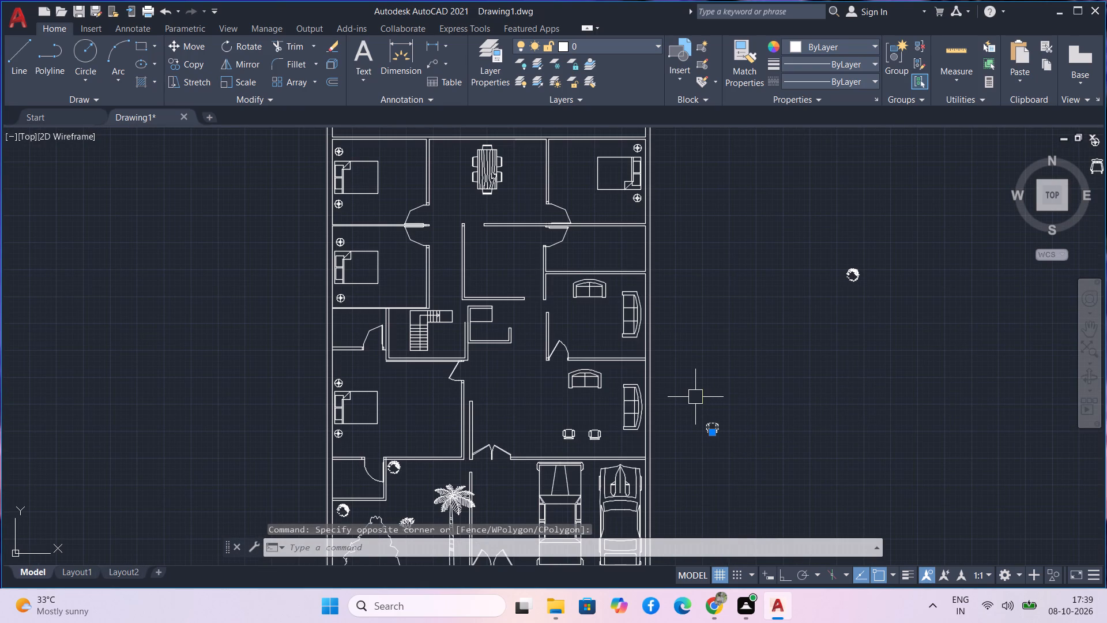
text(ro)
key(space)
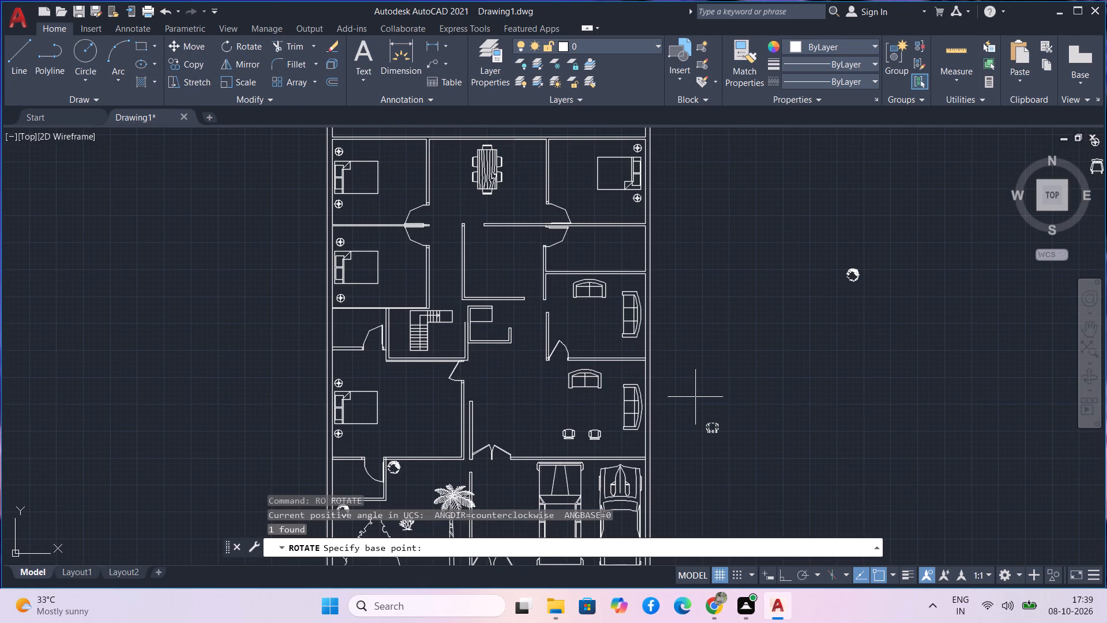
scroll(695, 397, up, 2)
scroll(773, 502, up, 1)
middle_drag(769, 495, 741, 448)
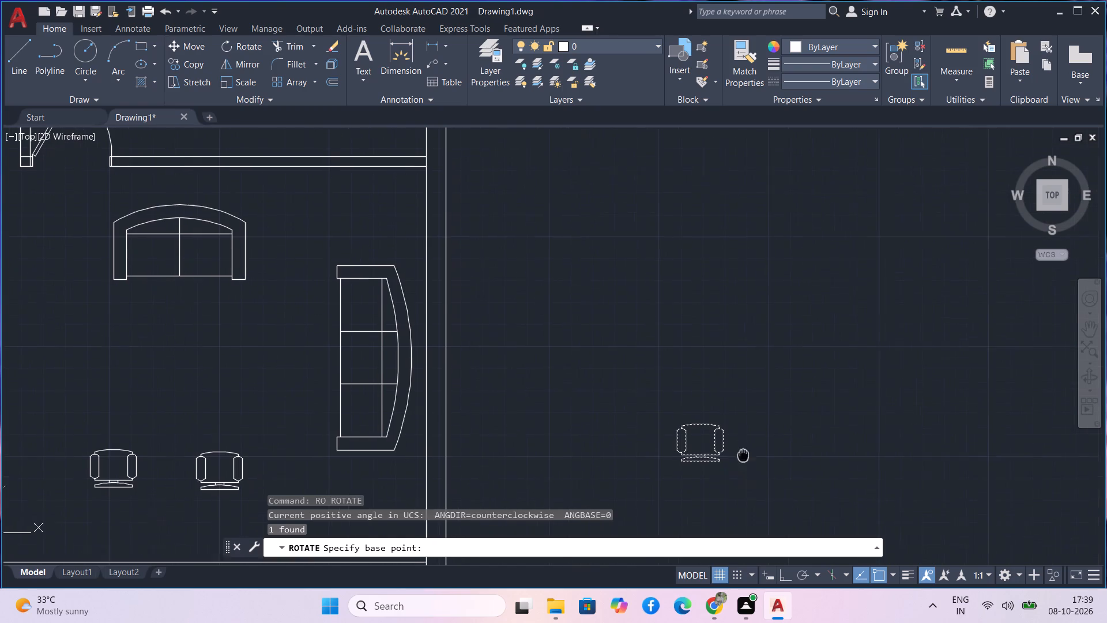
middle_drag(741, 448, 736, 435)
scroll(706, 419, up, 2)
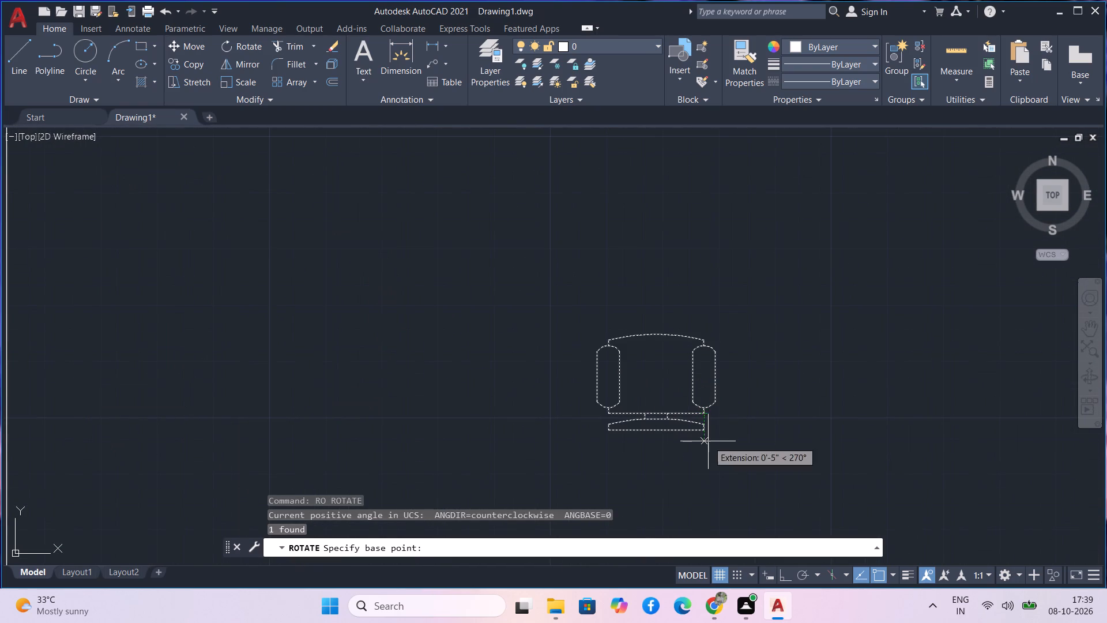
scroll(700, 431, up, 2)
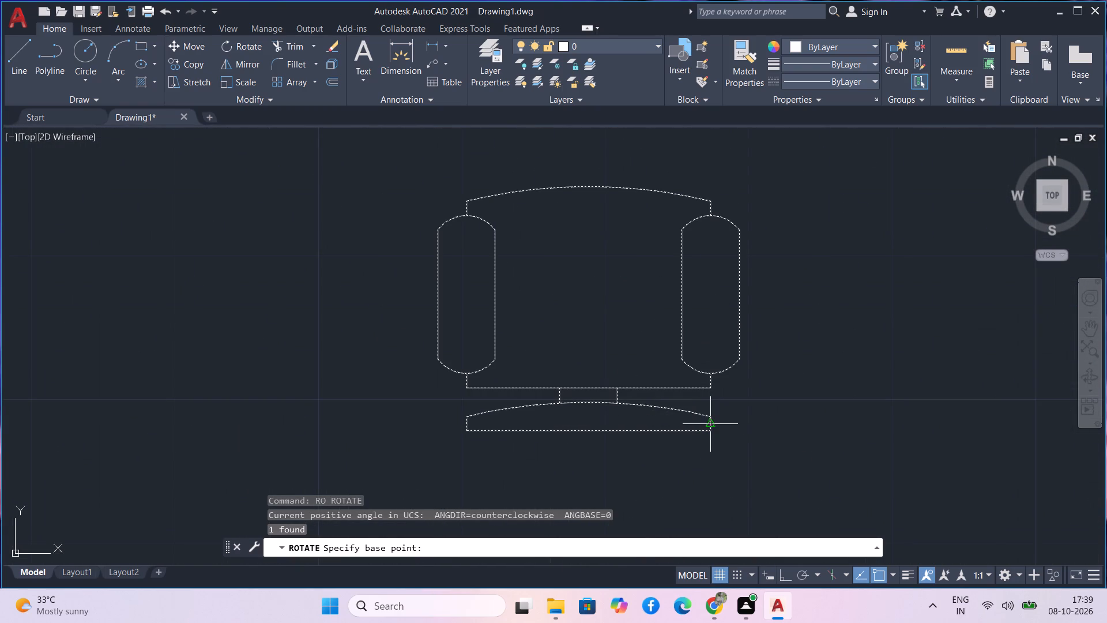
click(713, 423)
scroll(648, 434, down, 2)
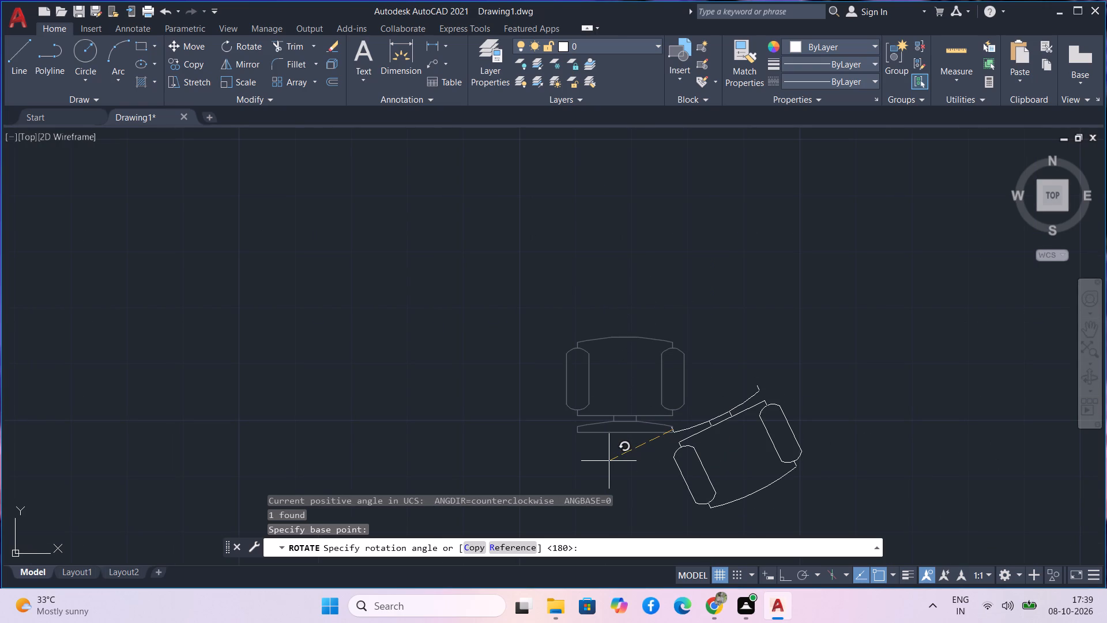
key(F8)
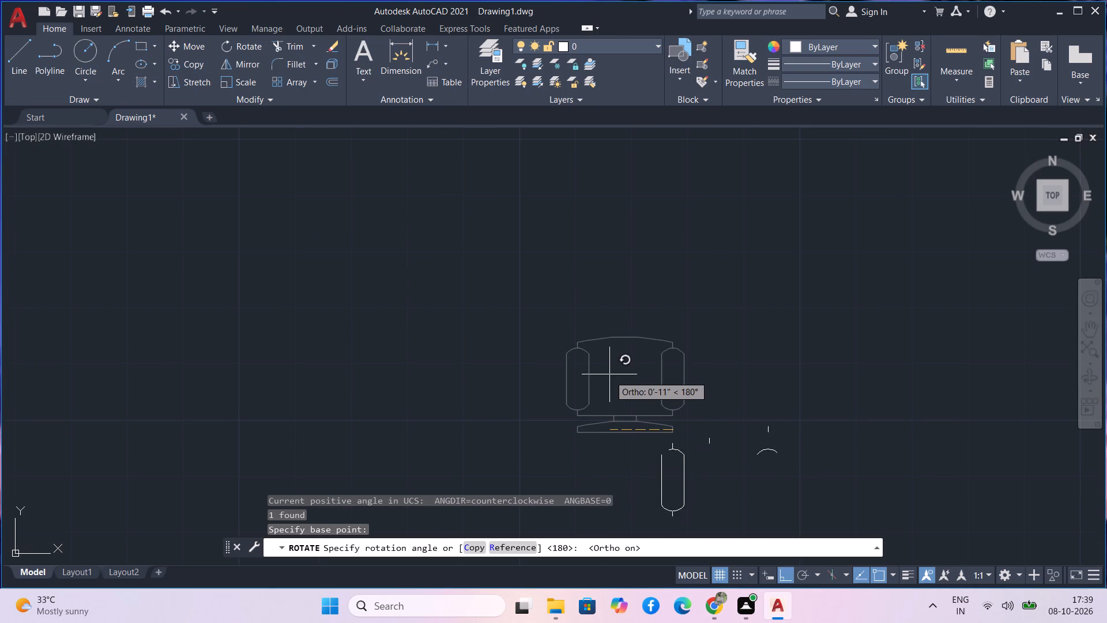
click(634, 340)
Rotate the tilted spare armrest chair about the upper end of its backrest with Ortho off, so its back faces roughly straight left.
middle_drag(702, 423, 653, 344)
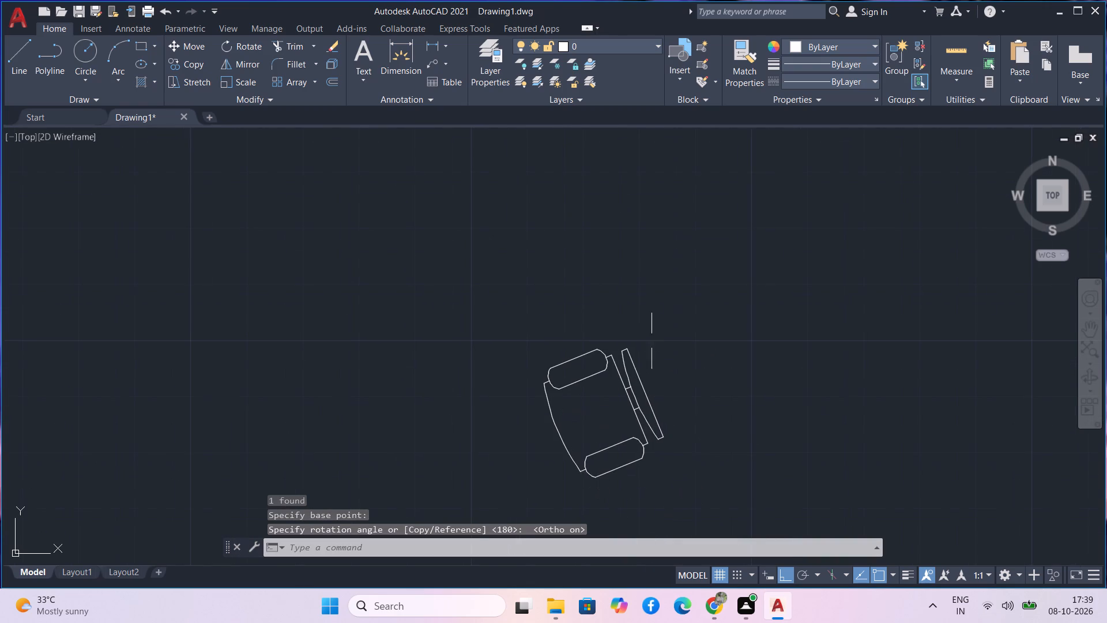
drag(689, 464, 662, 437)
click(572, 328)
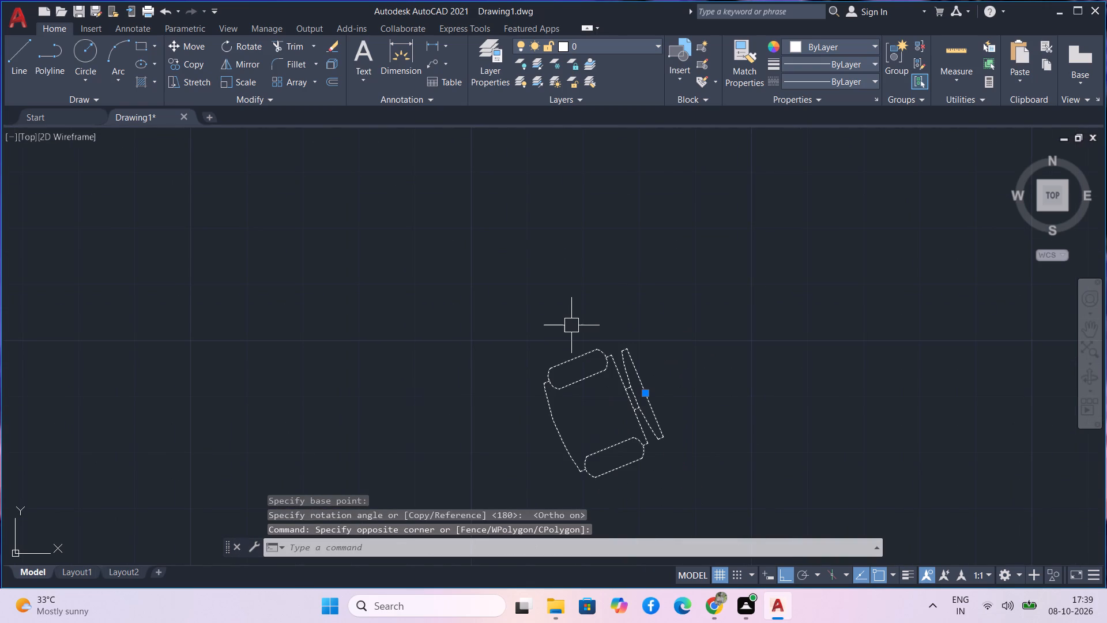
text(ro)
key(space)
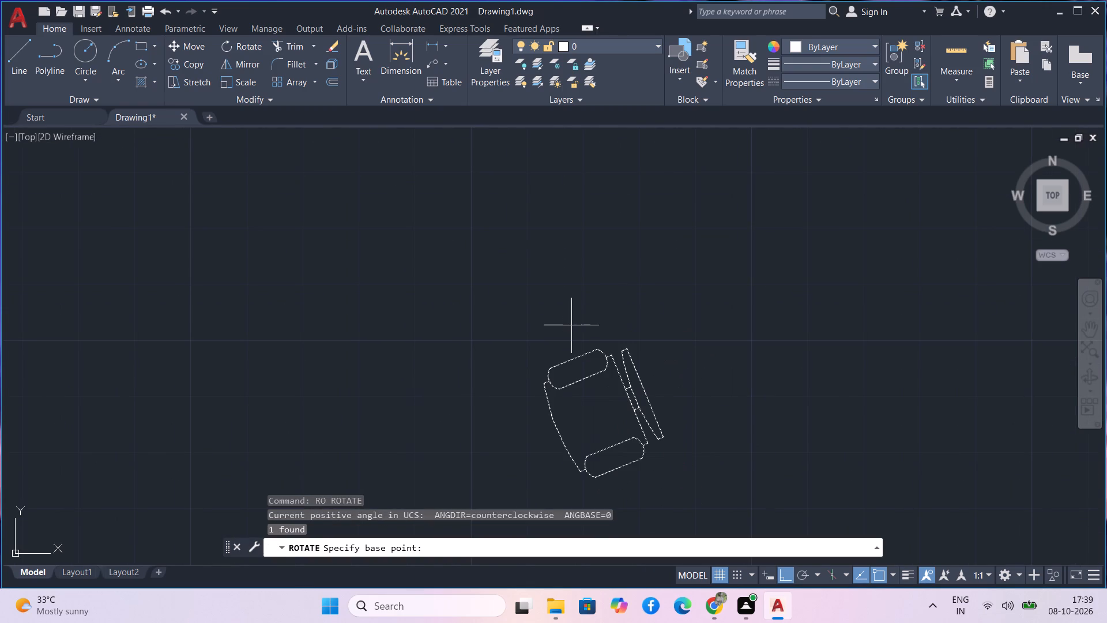
click(626, 348)
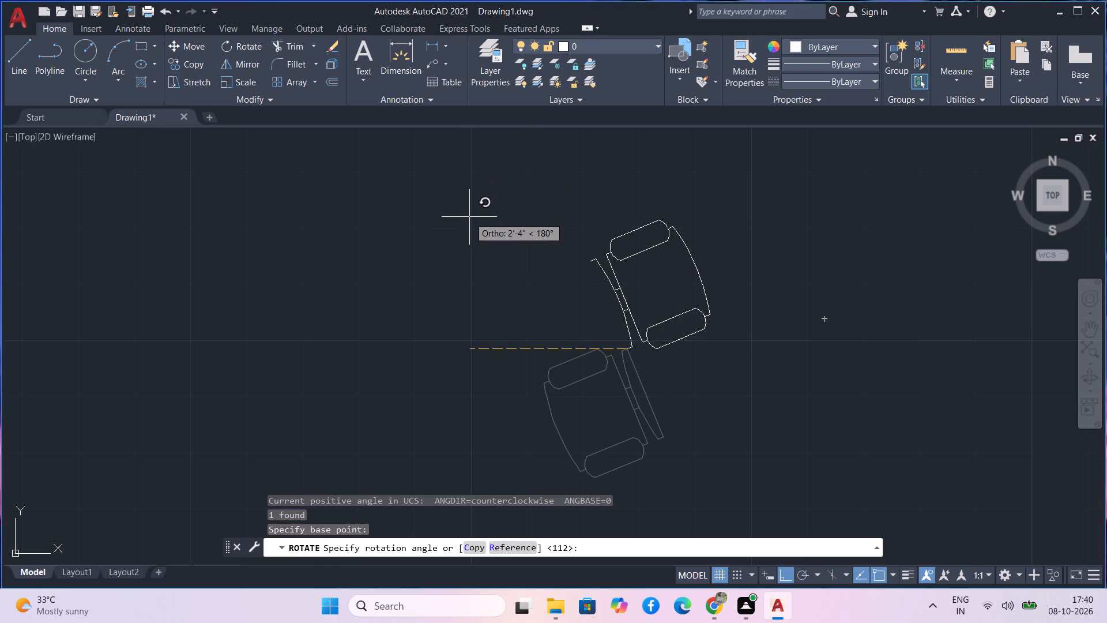
key(F8)
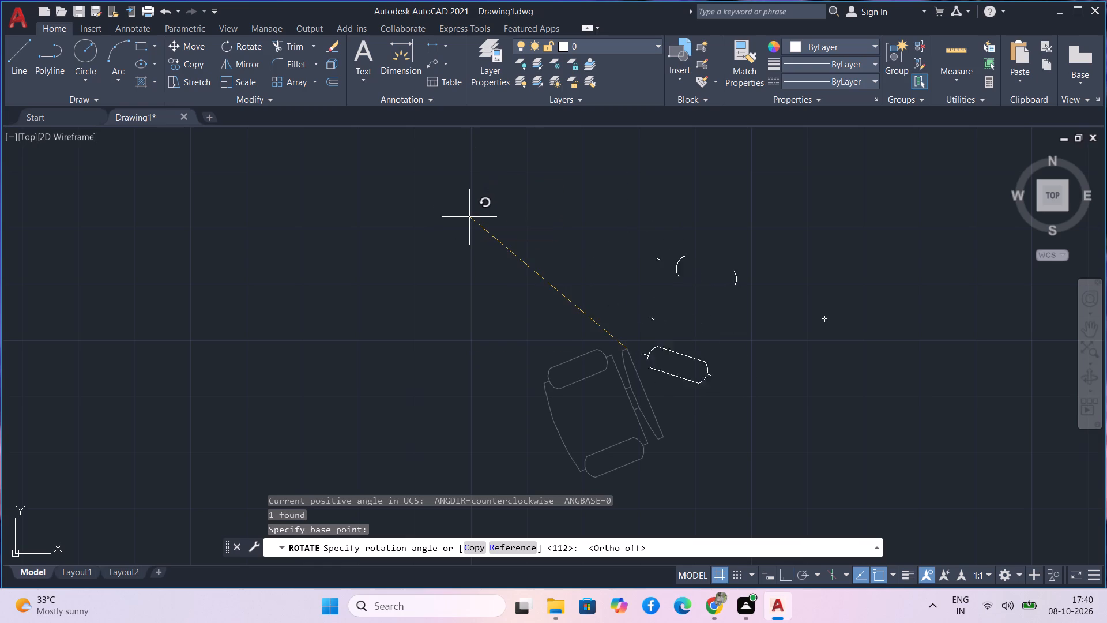
click(437, 277)
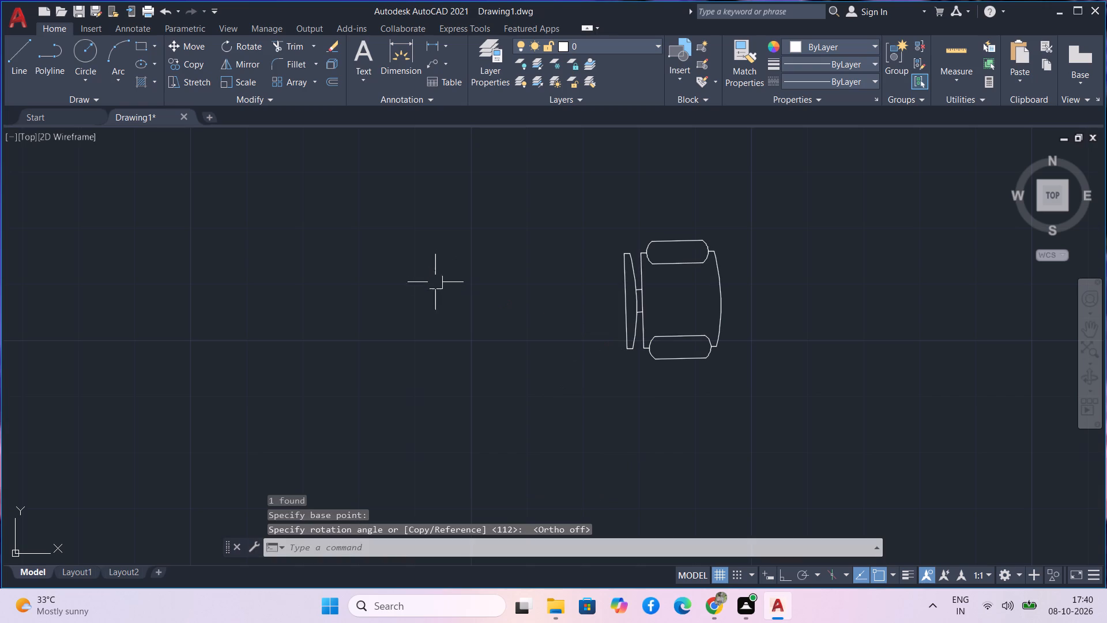
Copy the rotated armrest chair into the living room, left of and below the two-seat sofa, facing the three-seat sofa.
click(735, 380)
click(623, 209)
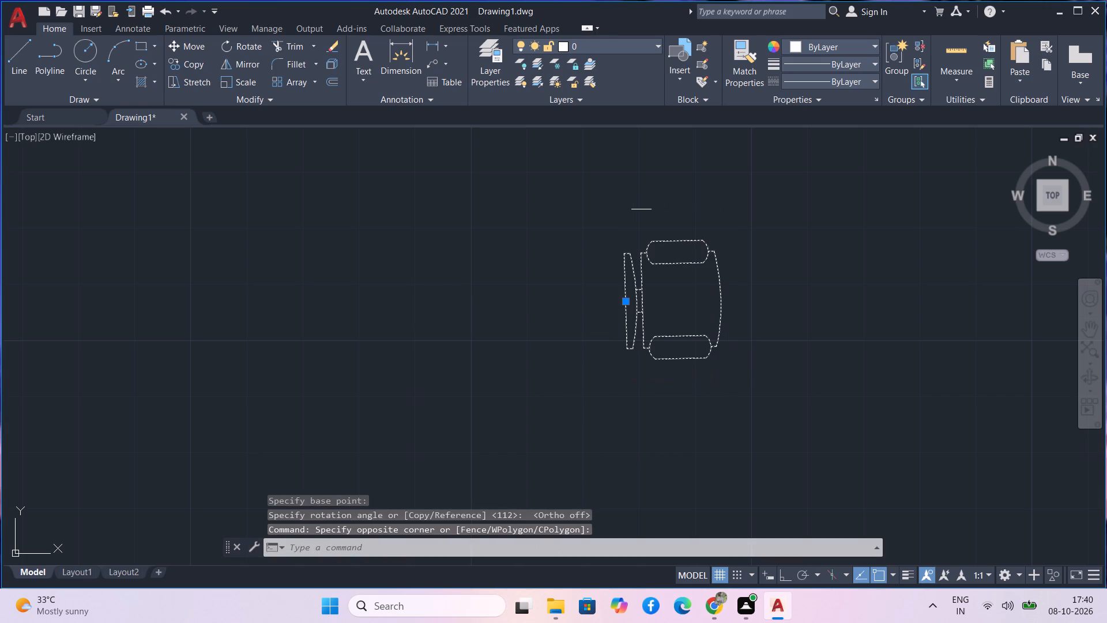
text(co)
key(space)
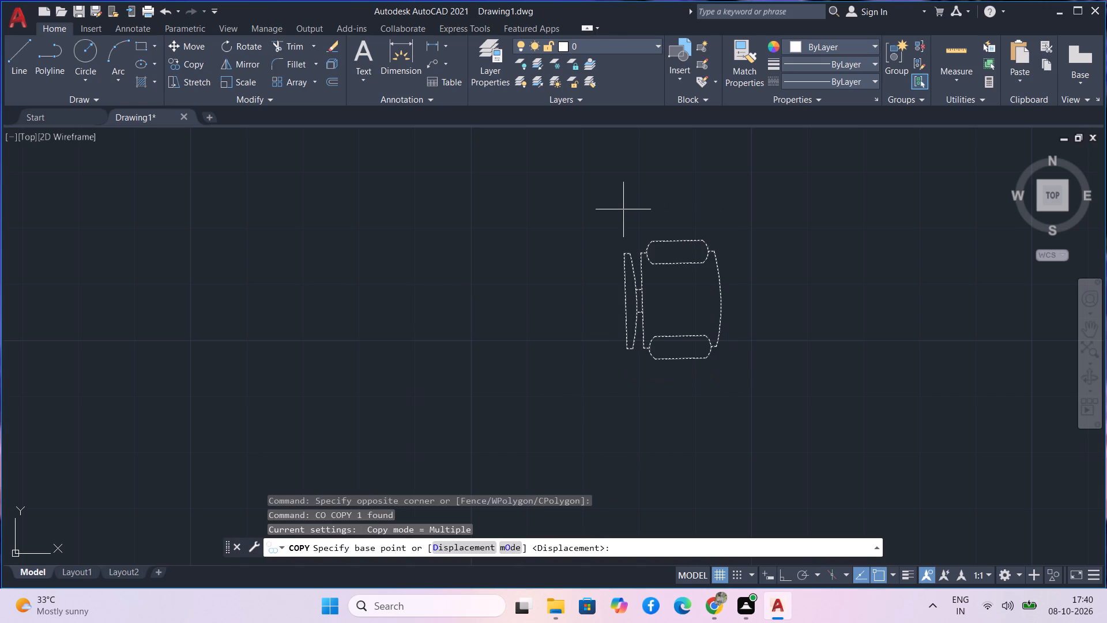
click(639, 323)
scroll(342, 382, down, 3)
middle_drag(342, 382, 683, 339)
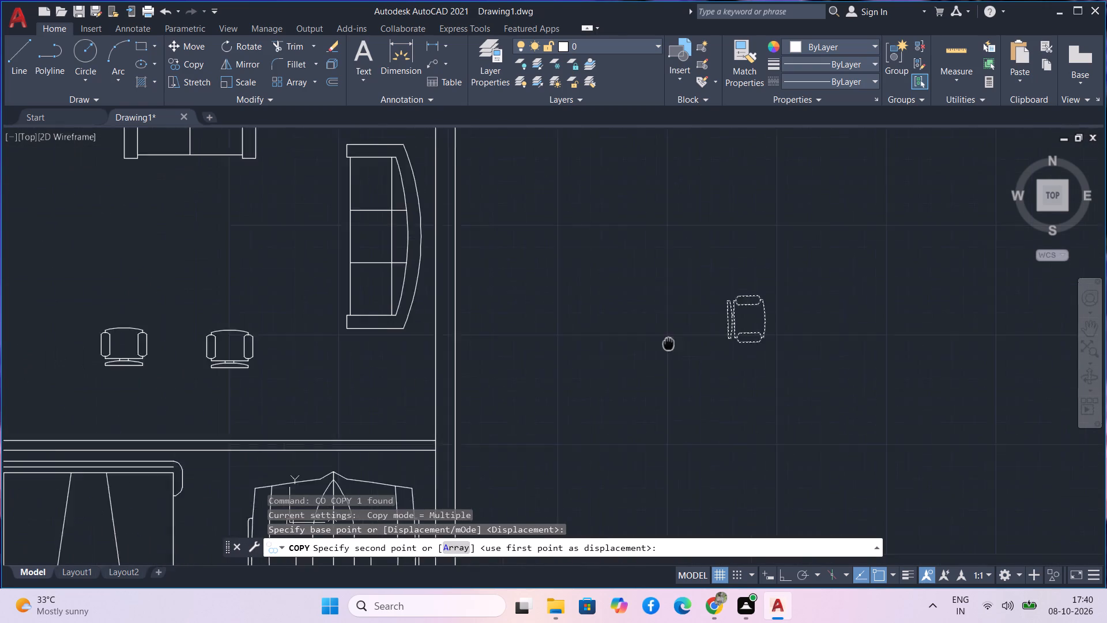
middle_drag(683, 339, 814, 298)
middle_drag(273, 195, 327, 344)
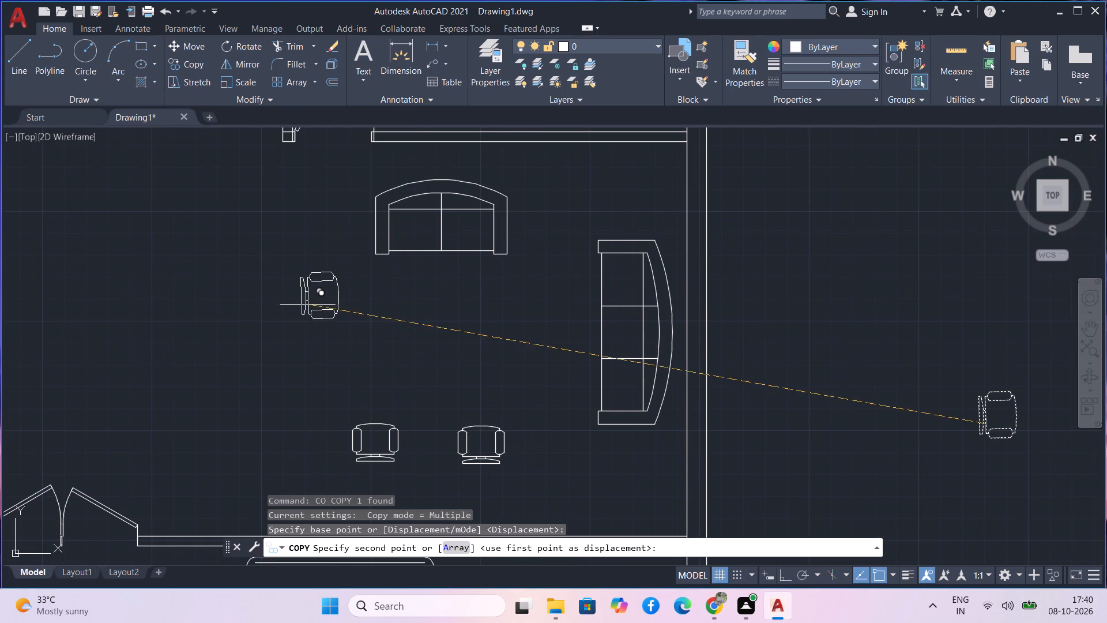
scroll(310, 325, up, 1)
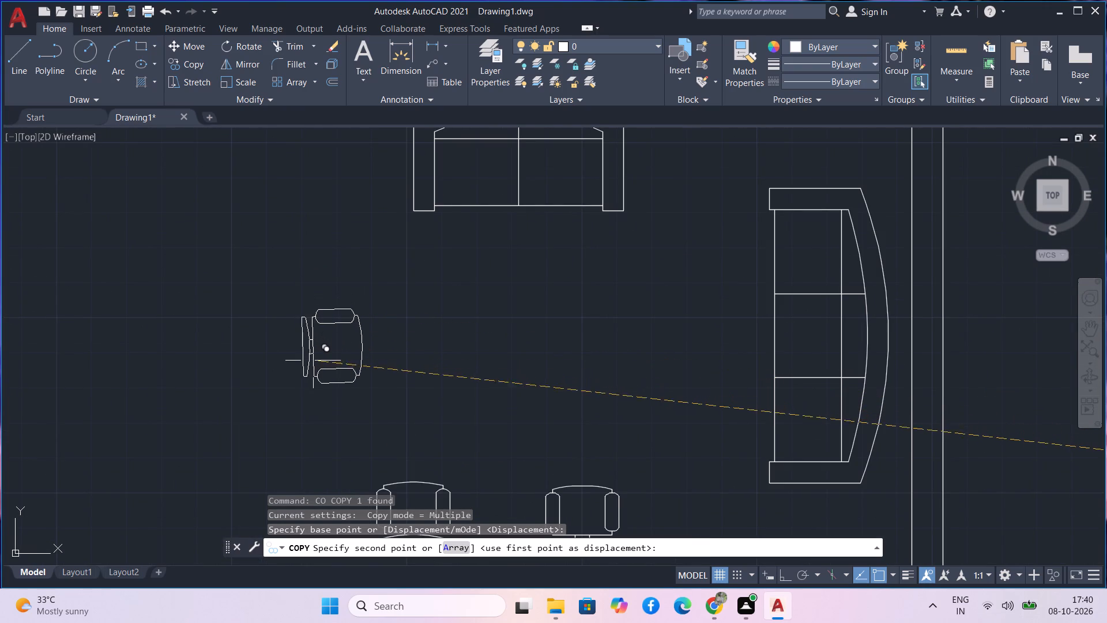
click(313, 361)
key(Escape)
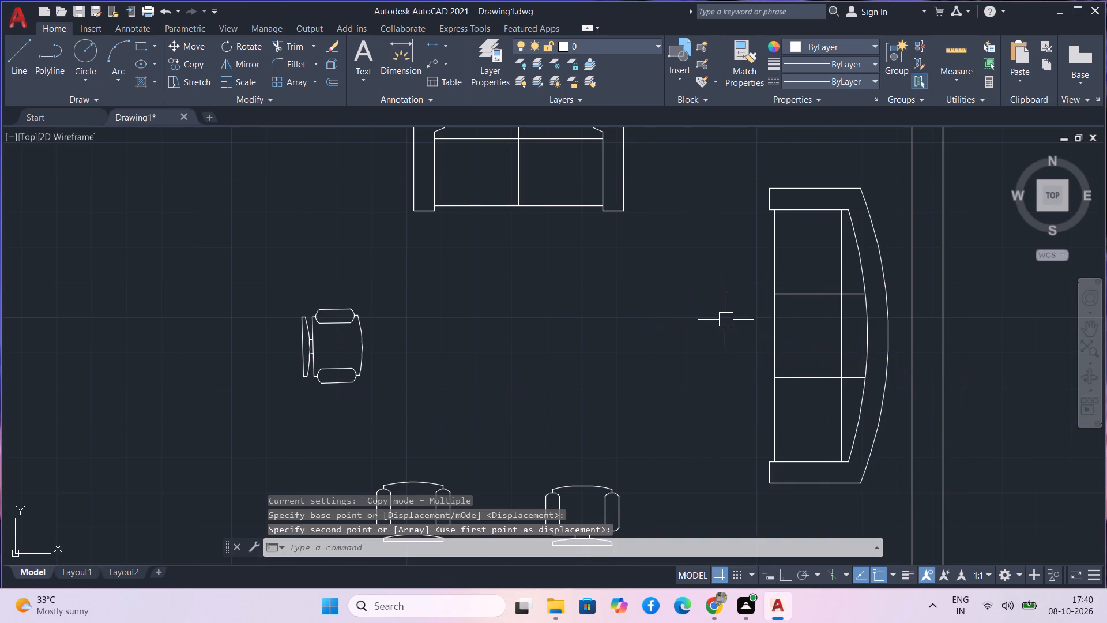
Copy the spare toilet block into the upper-left corner of the small bathroom beside the staircase.
scroll(725, 318, down, 4)
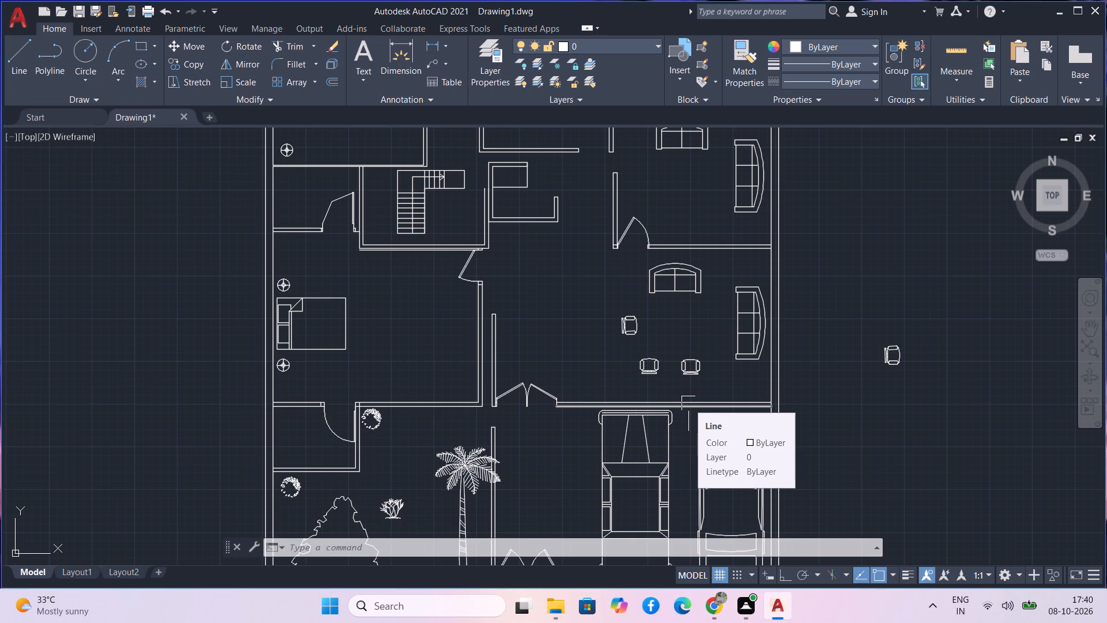
scroll(922, 304, down, 1)
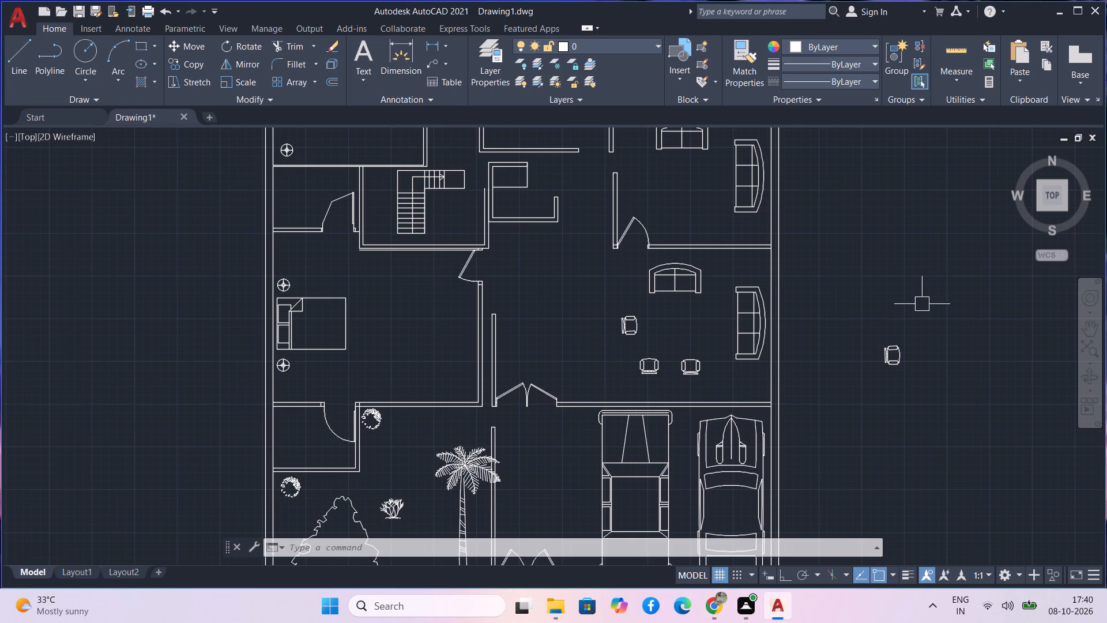
scroll(922, 304, down, 1)
middle_drag(942, 298, 409, 459)
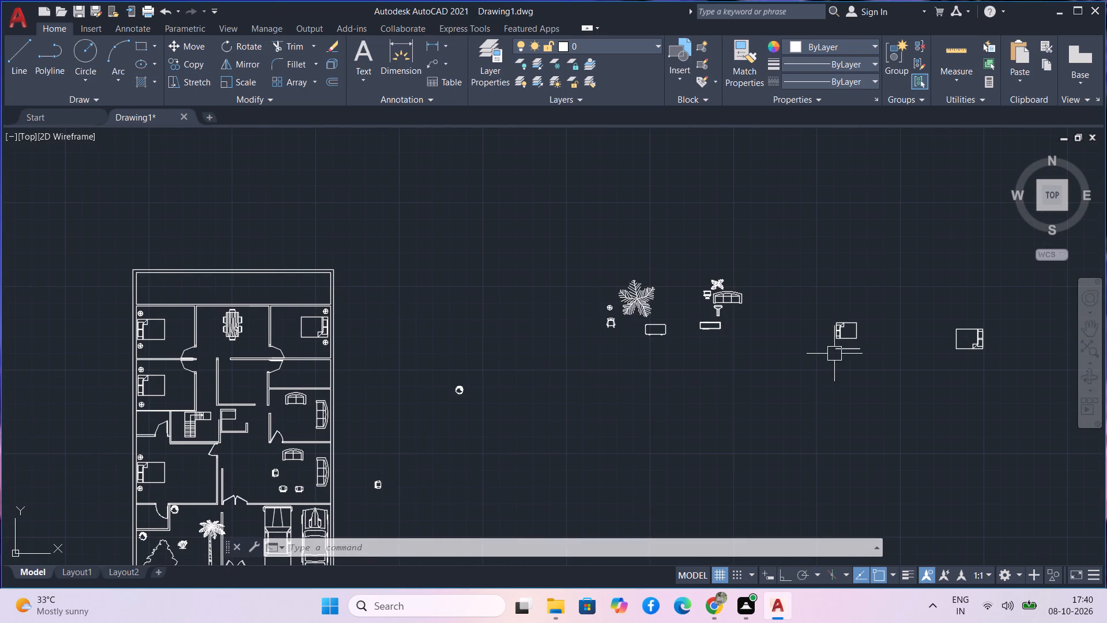
scroll(729, 294, up, 4)
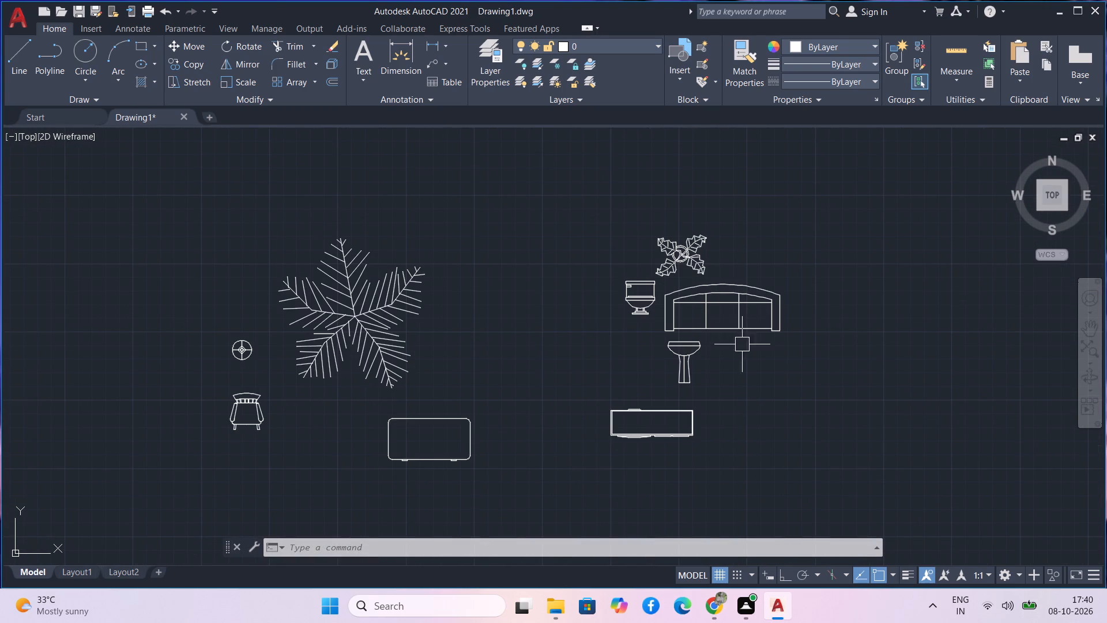
scroll(654, 320, up, 2)
click(625, 272)
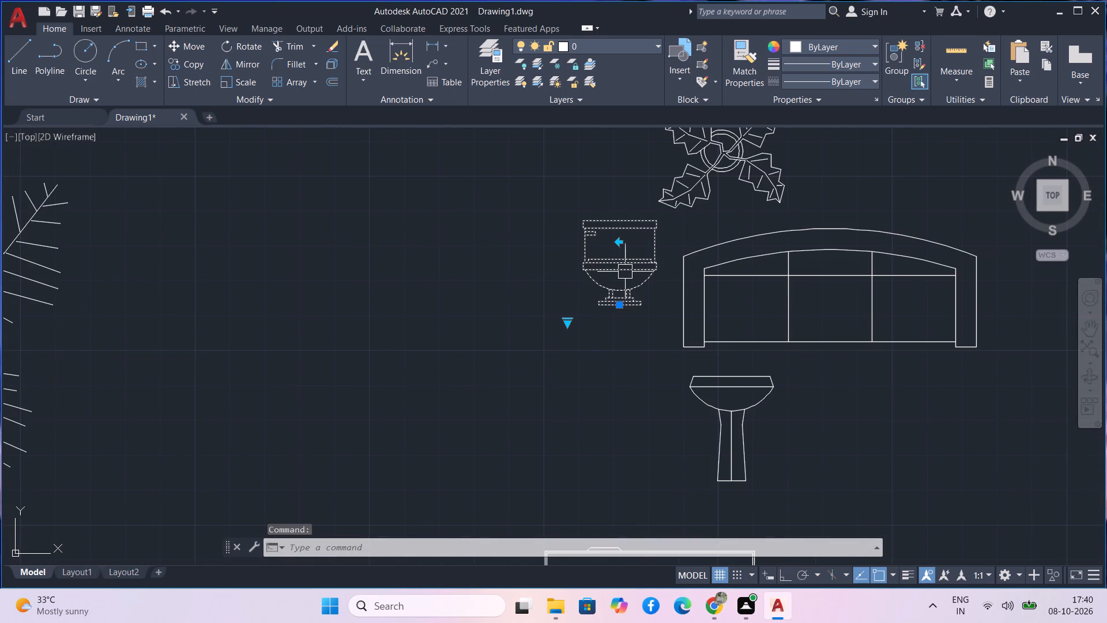
key(m)
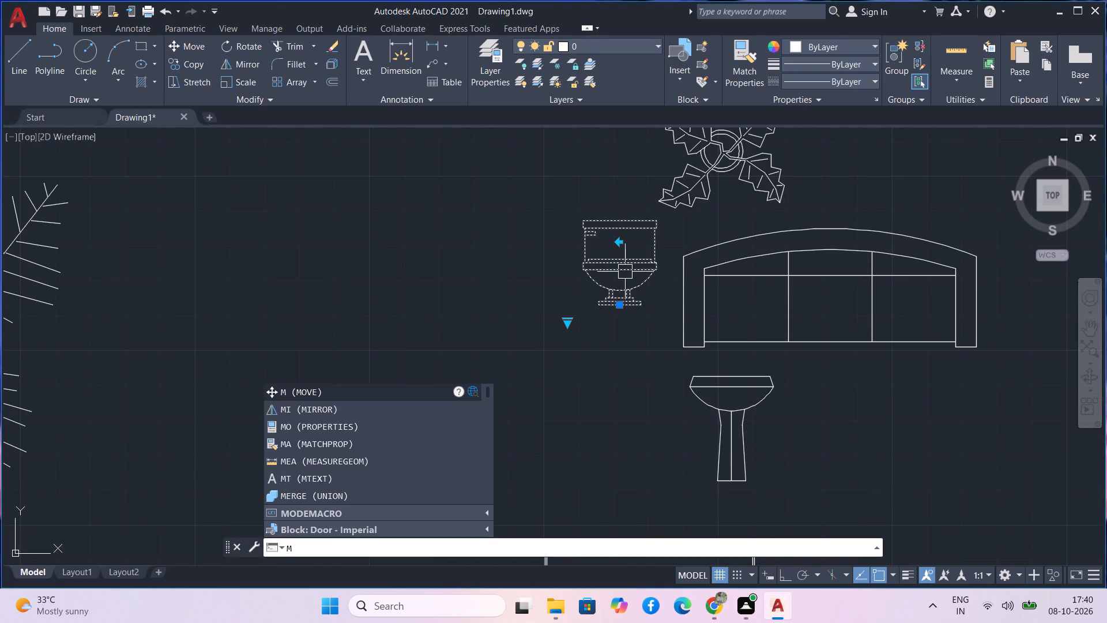
key(BackSpace)
text(co)
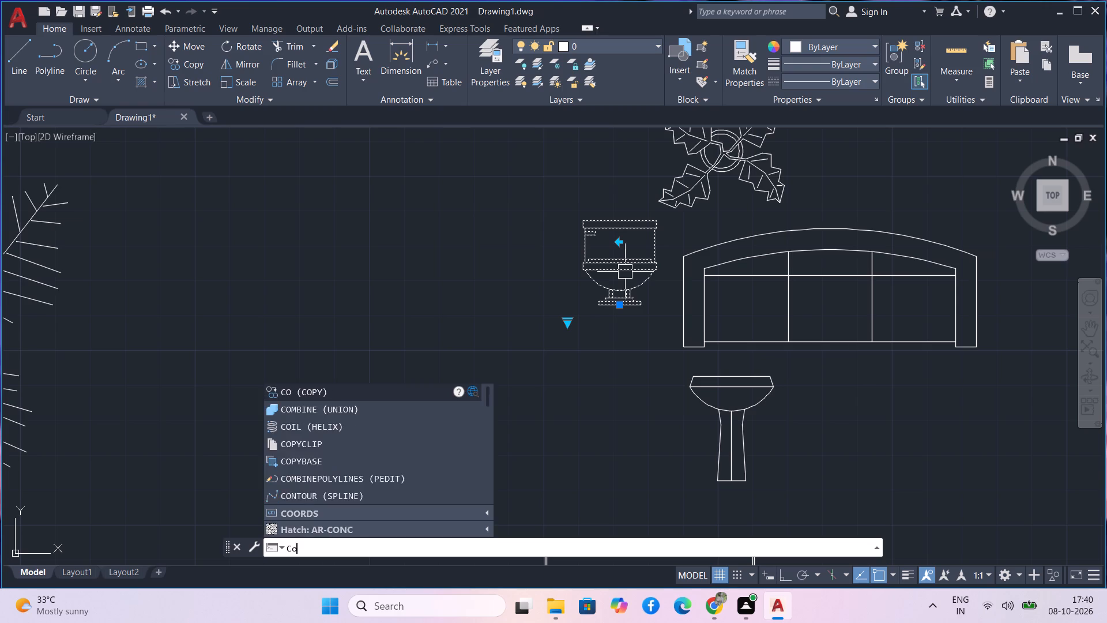
key(space)
click(625, 272)
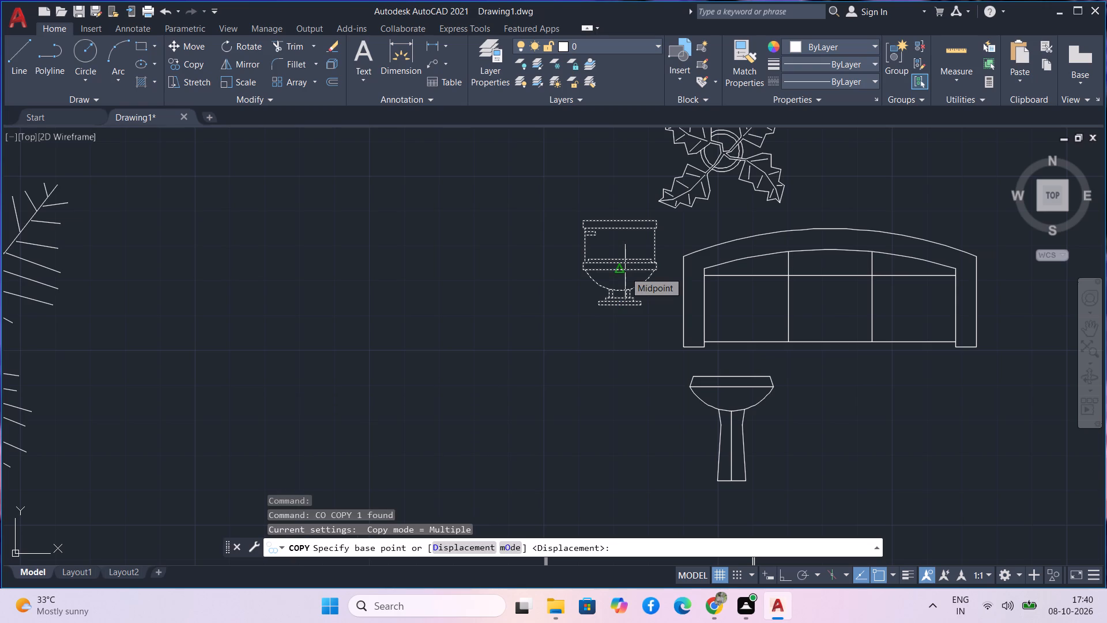
drag(613, 279, 598, 317)
scroll(401, 393, down, 1)
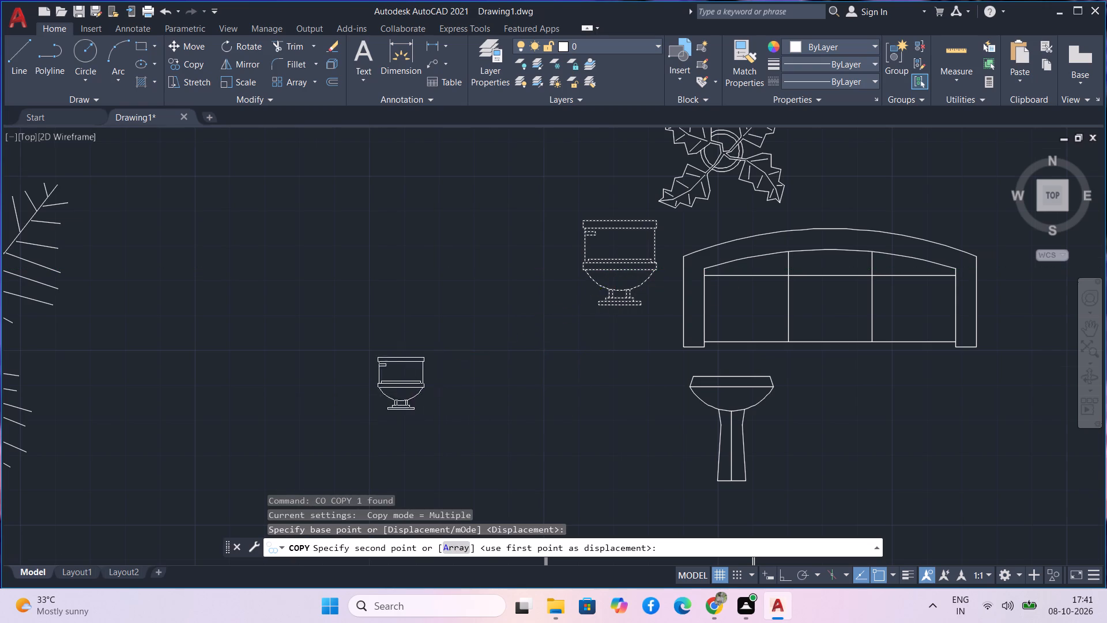
scroll(401, 393, down, 5)
middle_drag(394, 402, 861, 340)
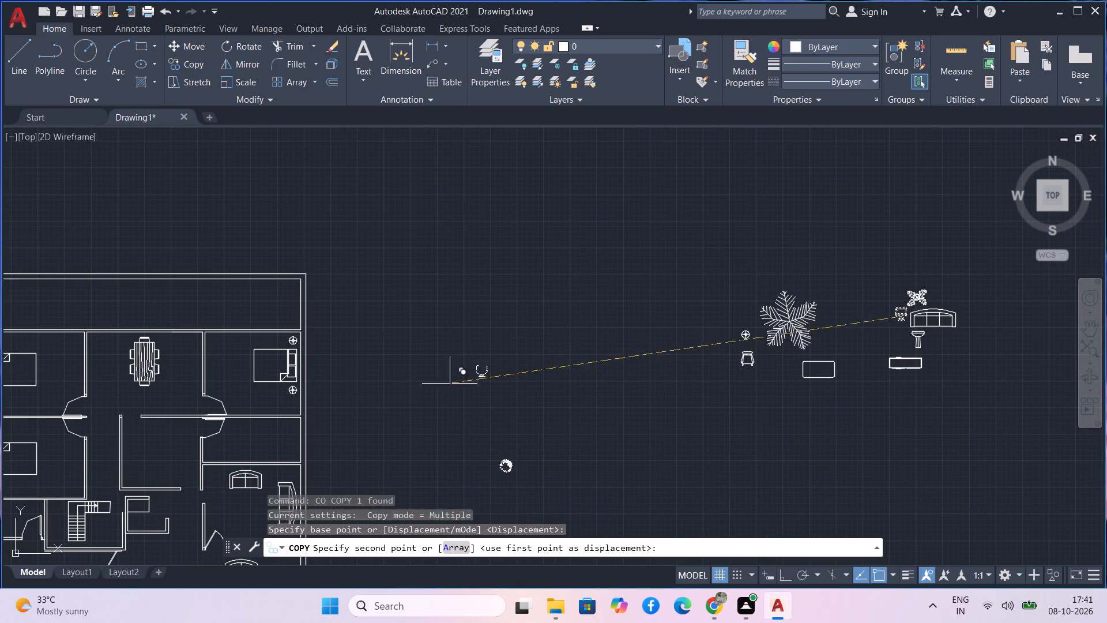
middle_drag(234, 440, 313, 377)
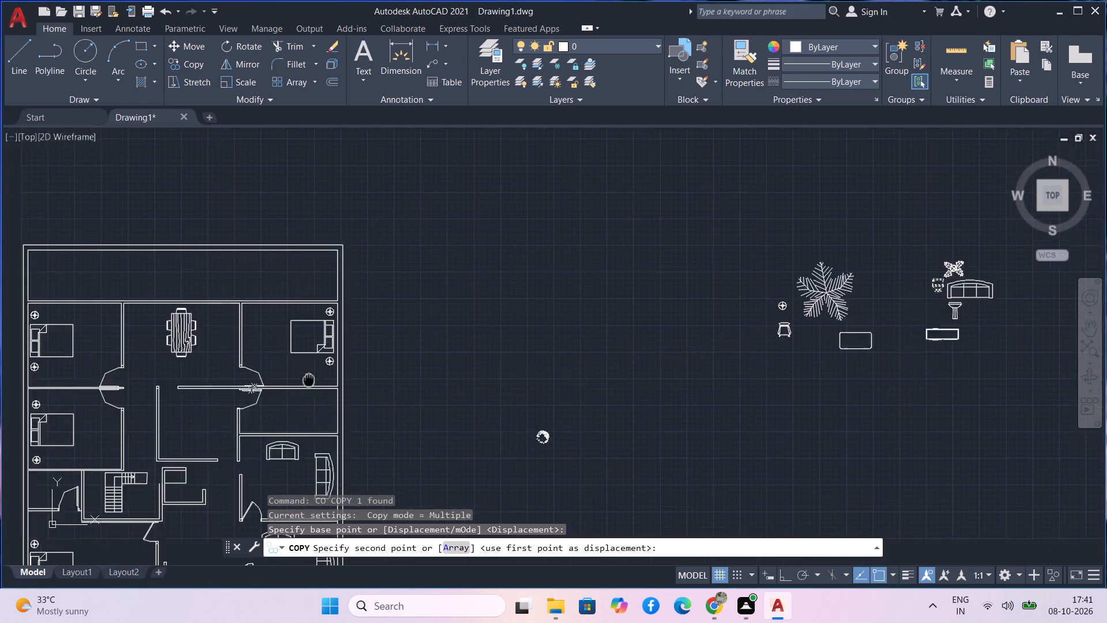
middle_drag(313, 377, 349, 340)
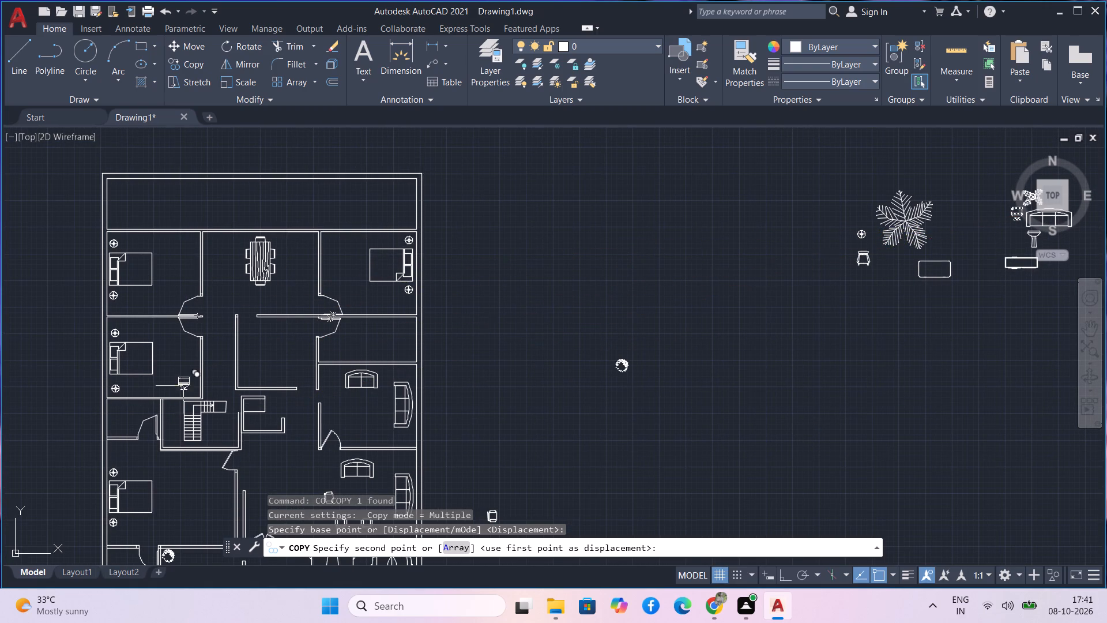
scroll(122, 407, up, 4)
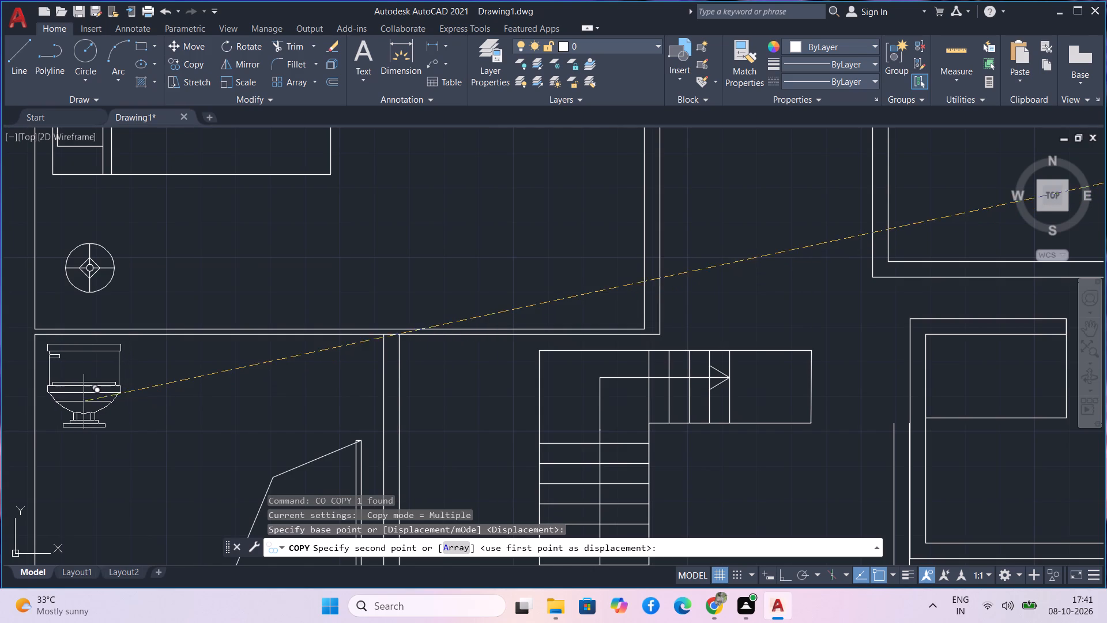
click(84, 401)
Place another toilet copy in the small bathroom below the lower-left bedroom, left of the door swing, and end the Copy command.
scroll(240, 399, down, 3)
middle_drag(241, 391, 278, 201)
scroll(268, 277, down, 1)
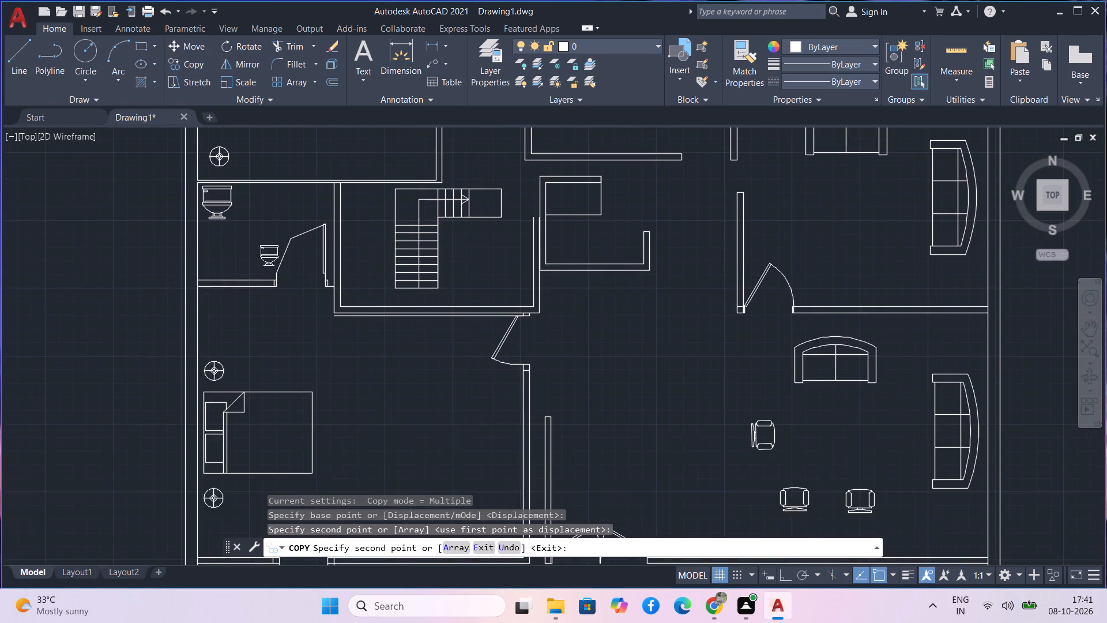
scroll(269, 354, down, 2)
middle_drag(260, 429, 258, 410)
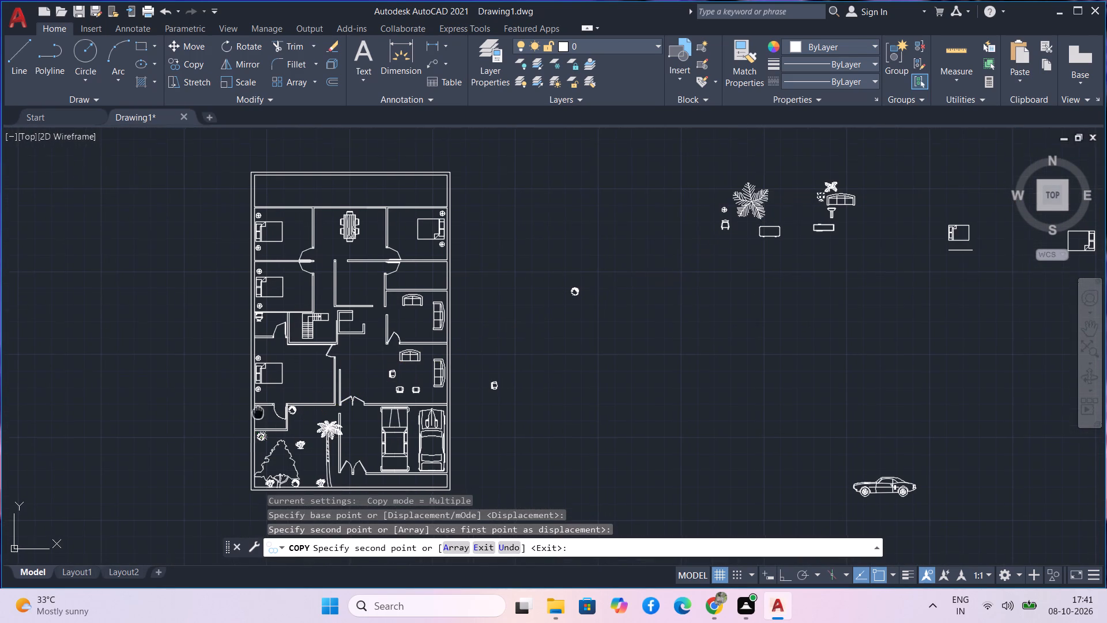
middle_drag(258, 410, 262, 382)
scroll(263, 367, up, 5)
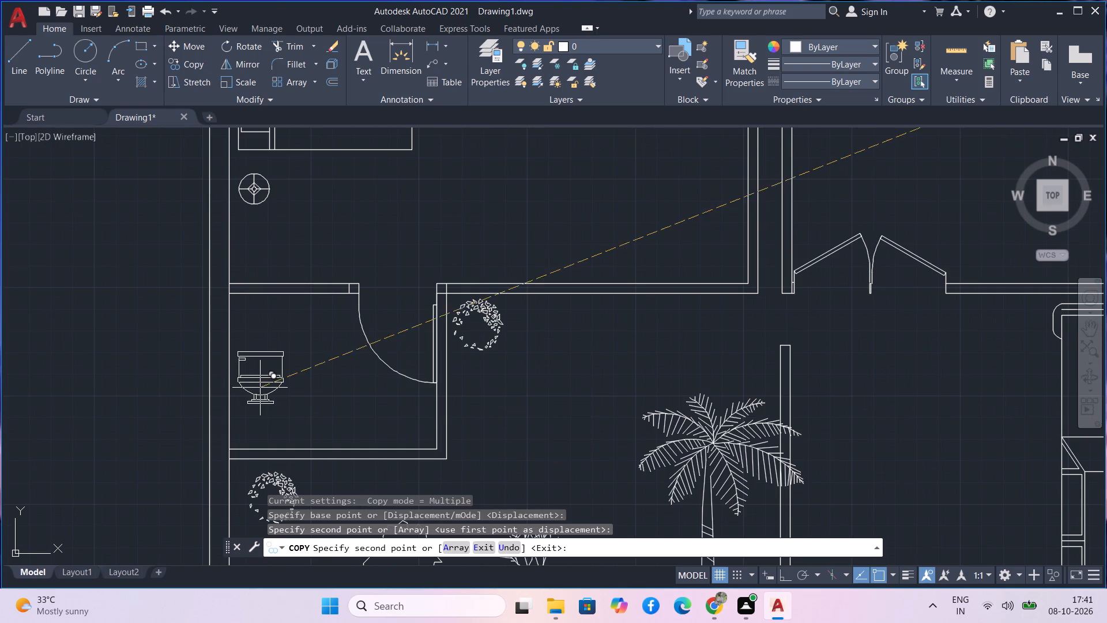
scroll(261, 386, up, 1)
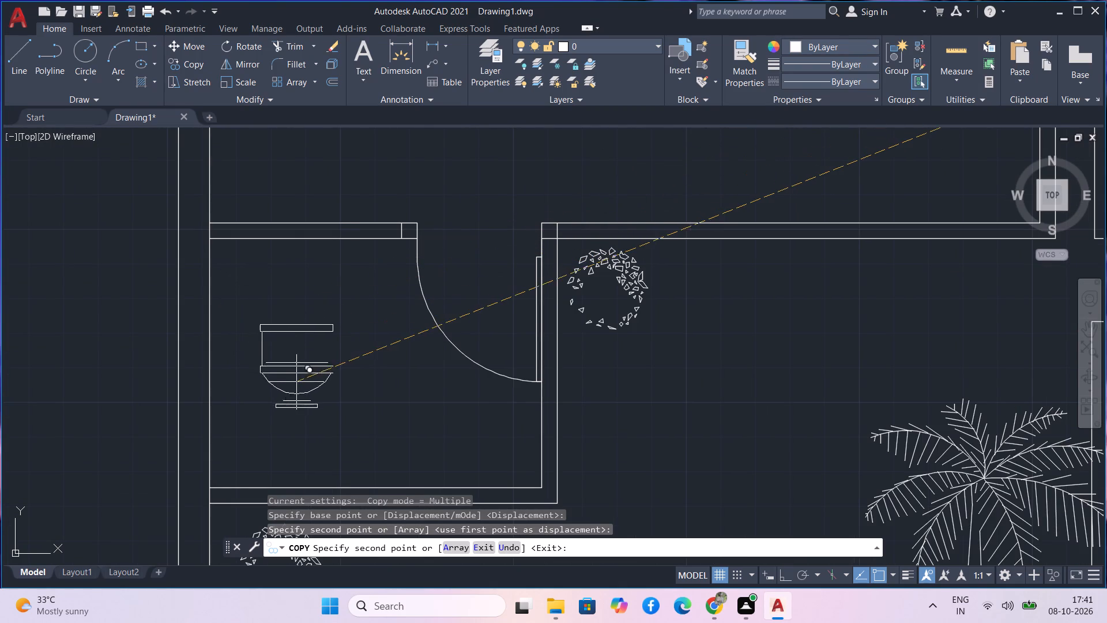
click(296, 382)
key(Escape)
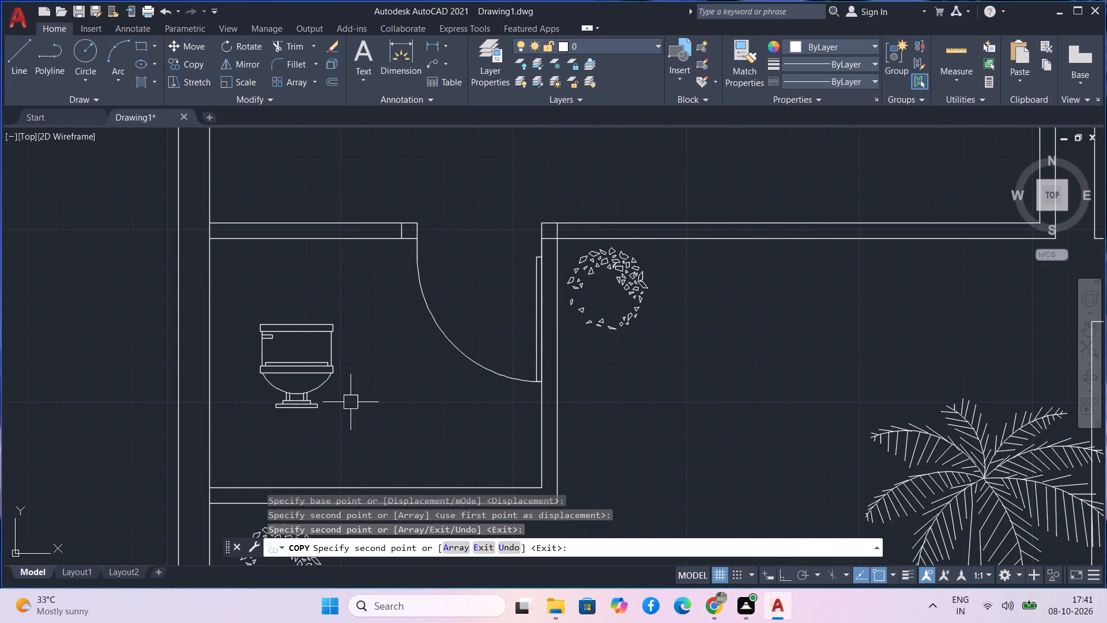
Rotate the toilet in the lower bathroom 90° about the right end of its foot with Ortho on, so its tank faces the left wall.
click(351, 402)
click(290, 344)
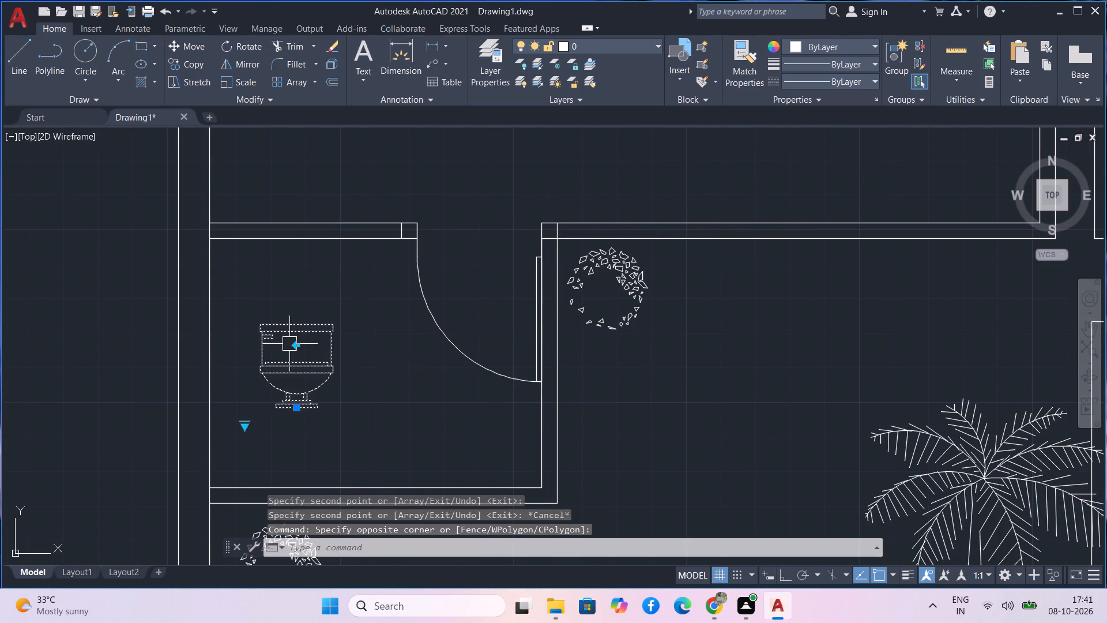
text(ro)
key(space)
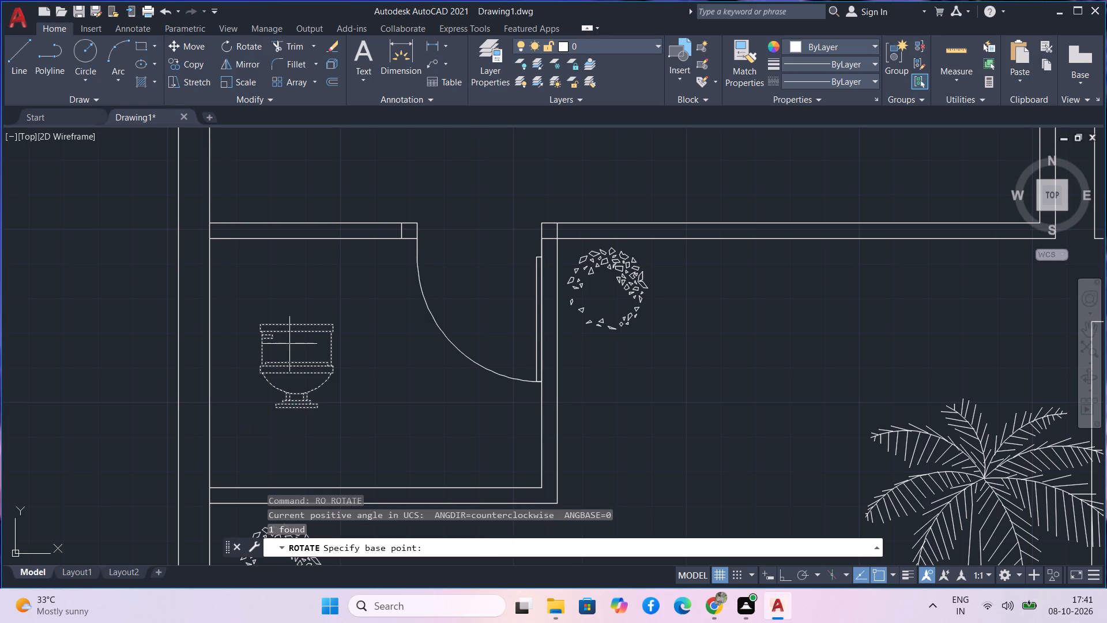
drag(323, 413, 329, 413)
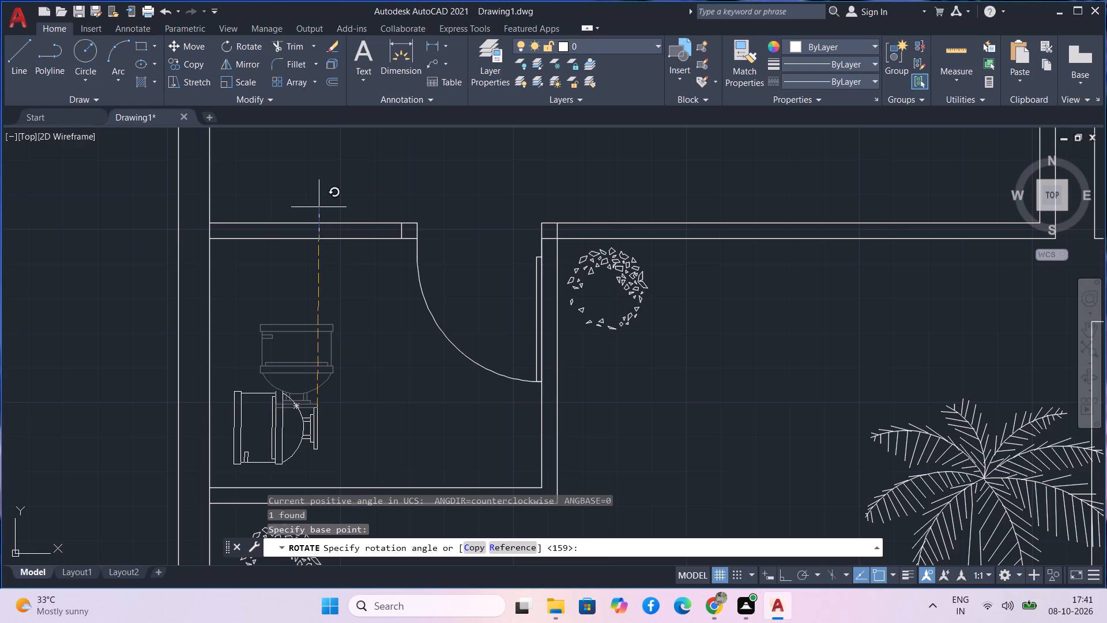
key(F8)
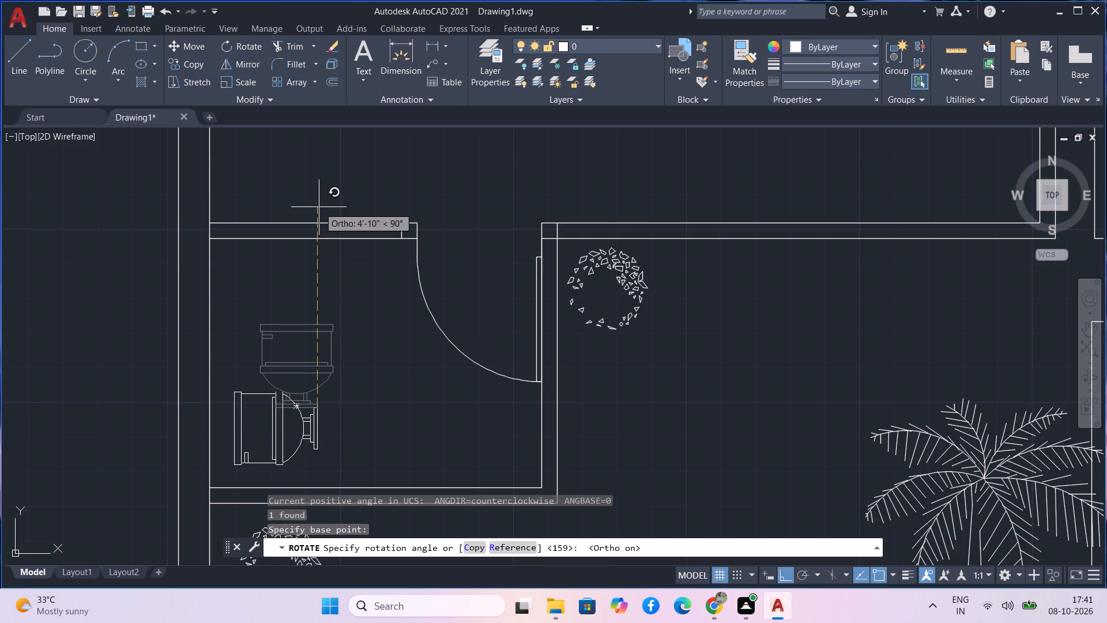
click(319, 207)
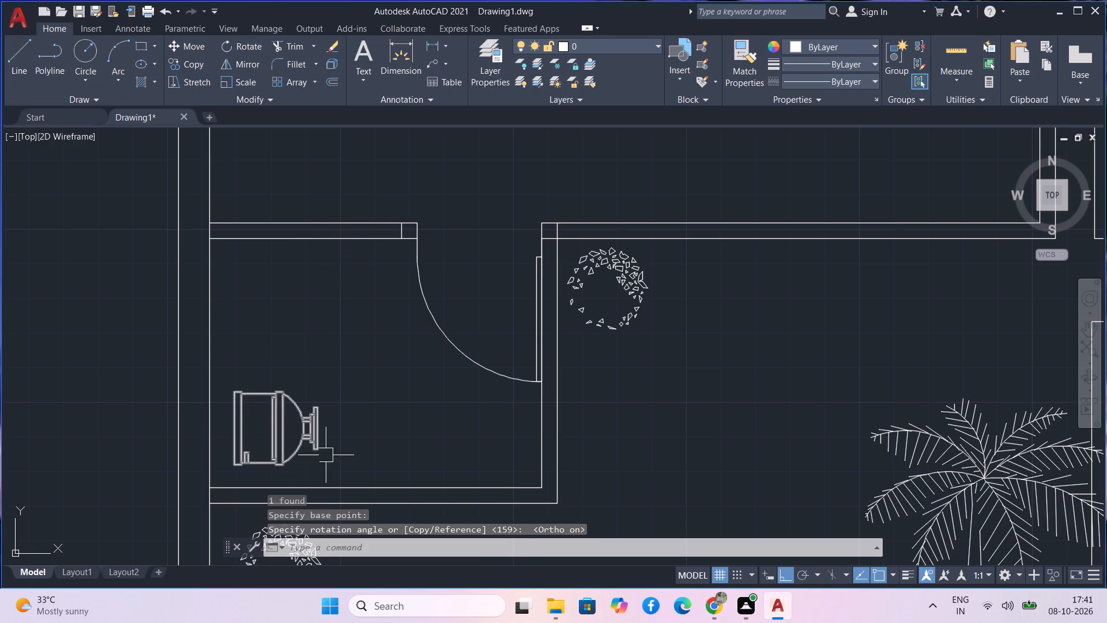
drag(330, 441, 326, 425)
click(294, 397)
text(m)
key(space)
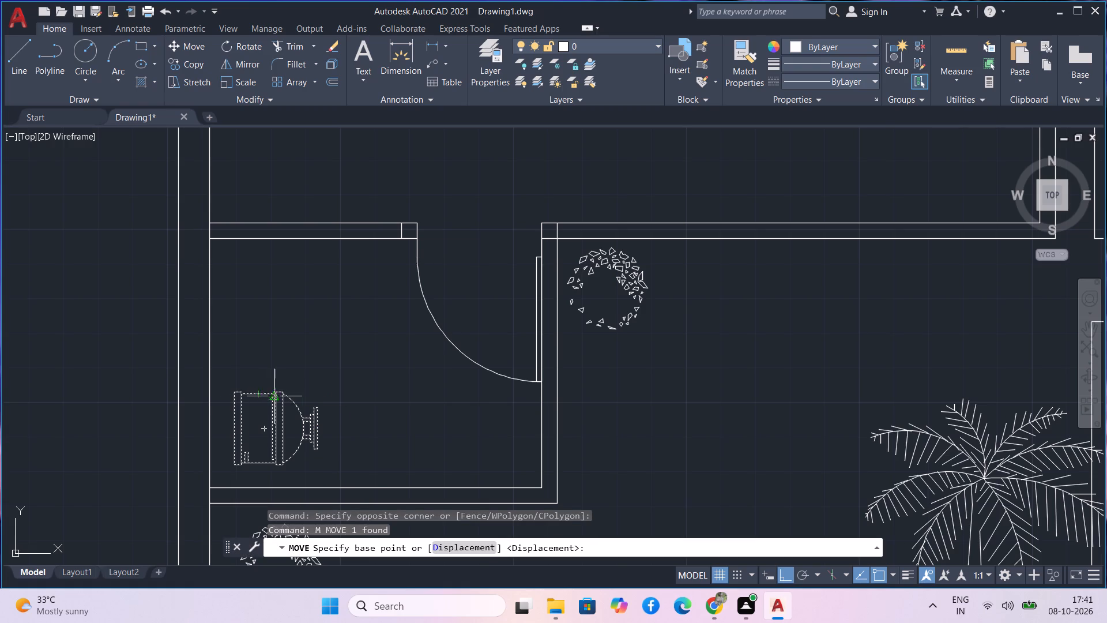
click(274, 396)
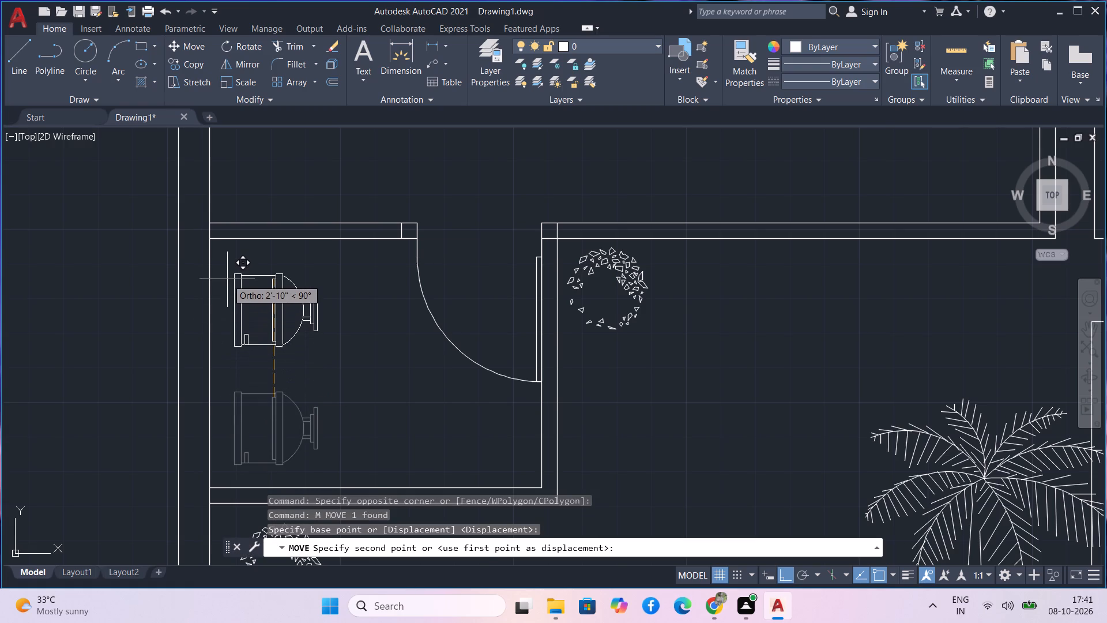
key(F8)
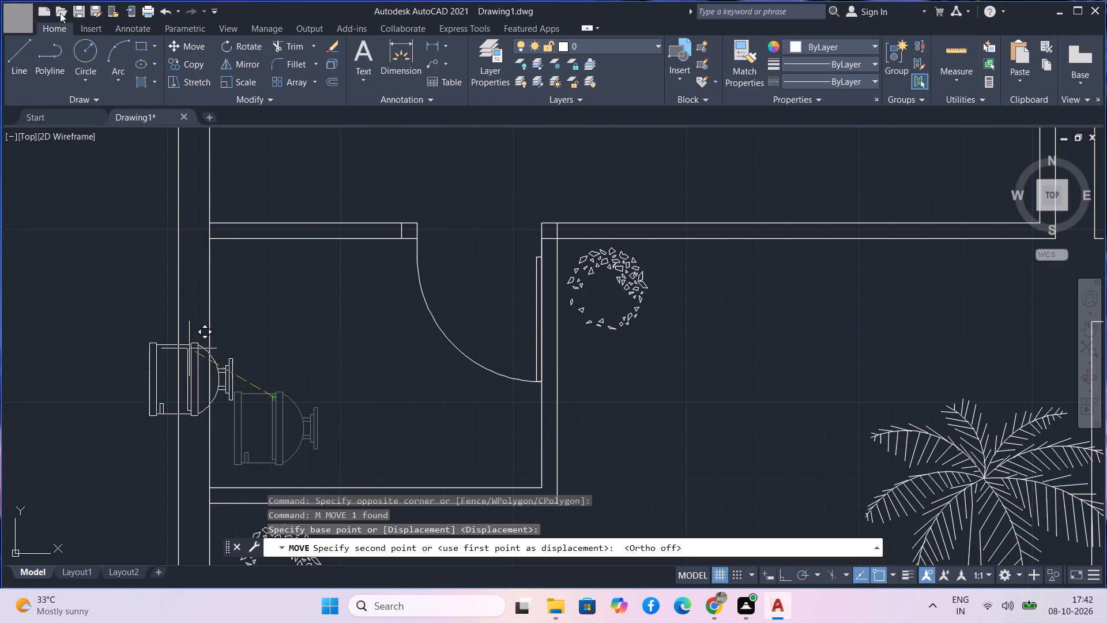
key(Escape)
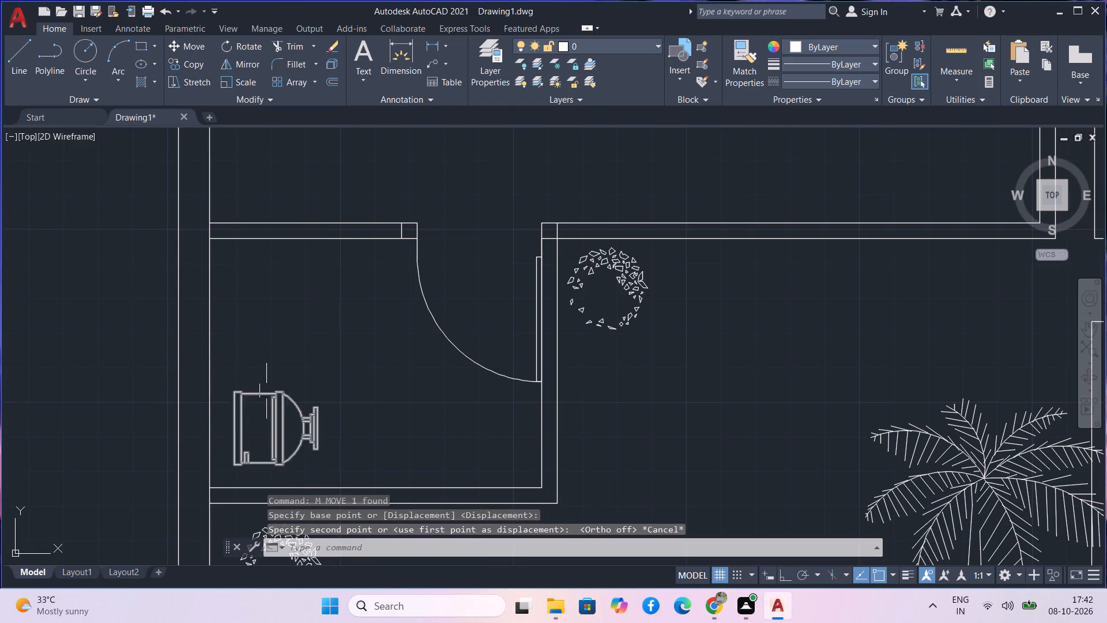
Switch the rotated toilet block in the lower bathroom to its Elongated (Plan) view.
click(267, 390)
middle_drag(318, 380, 266, 277)
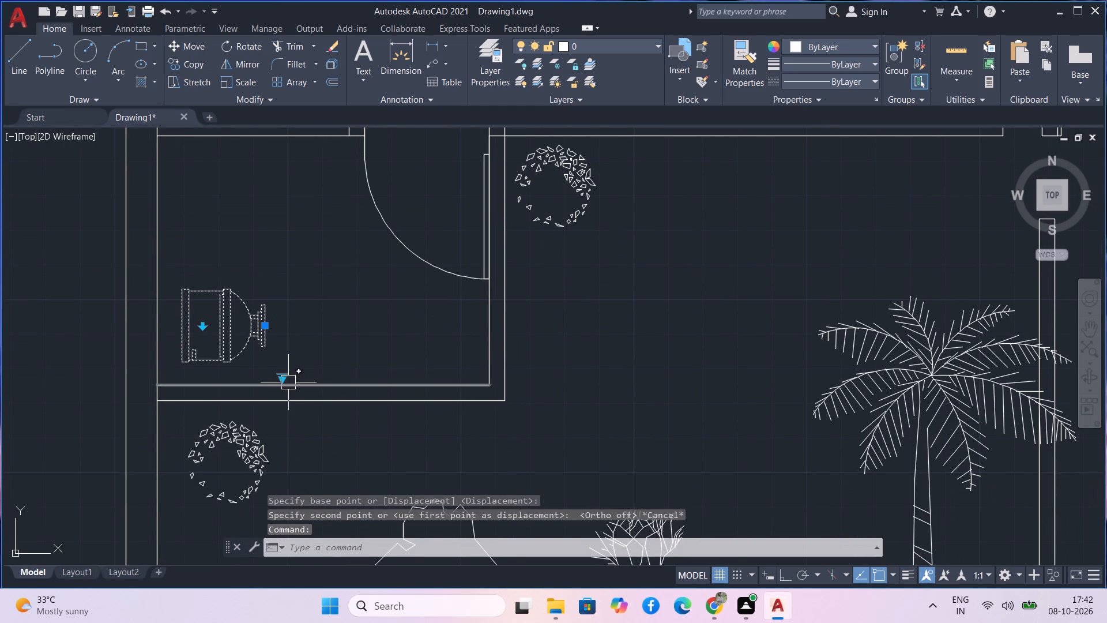
click(283, 381)
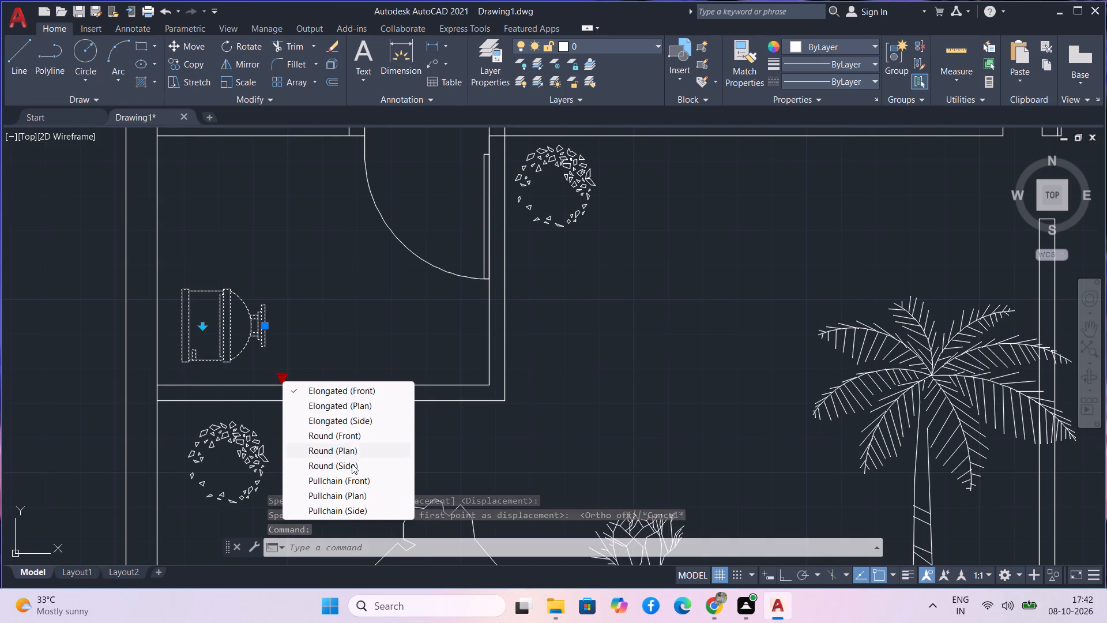
click(372, 407)
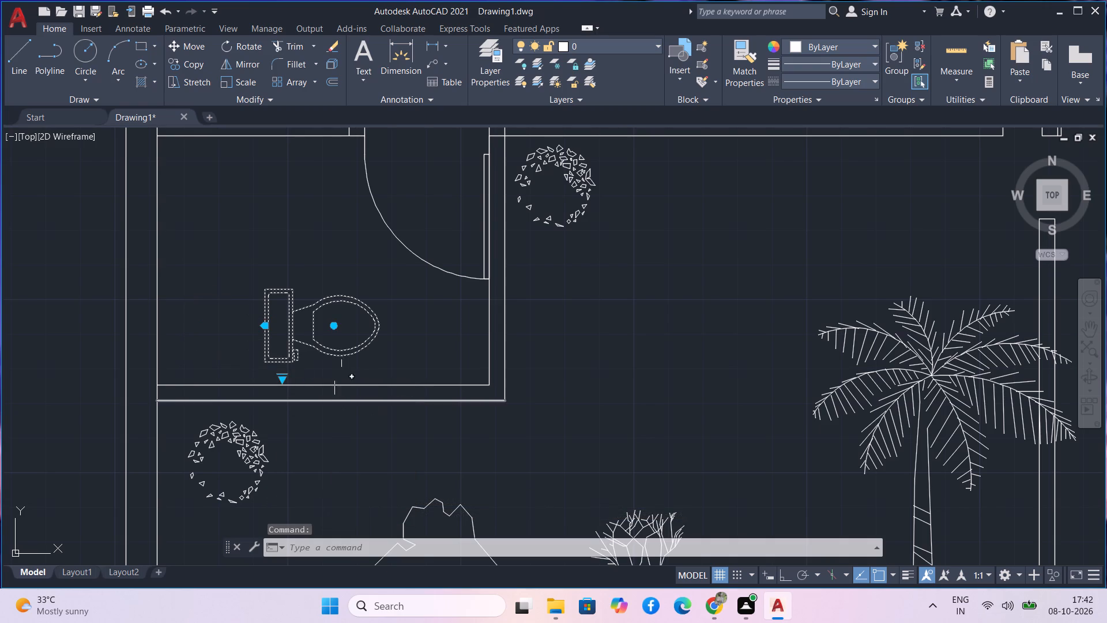
middle_drag(330, 382, 336, 436)
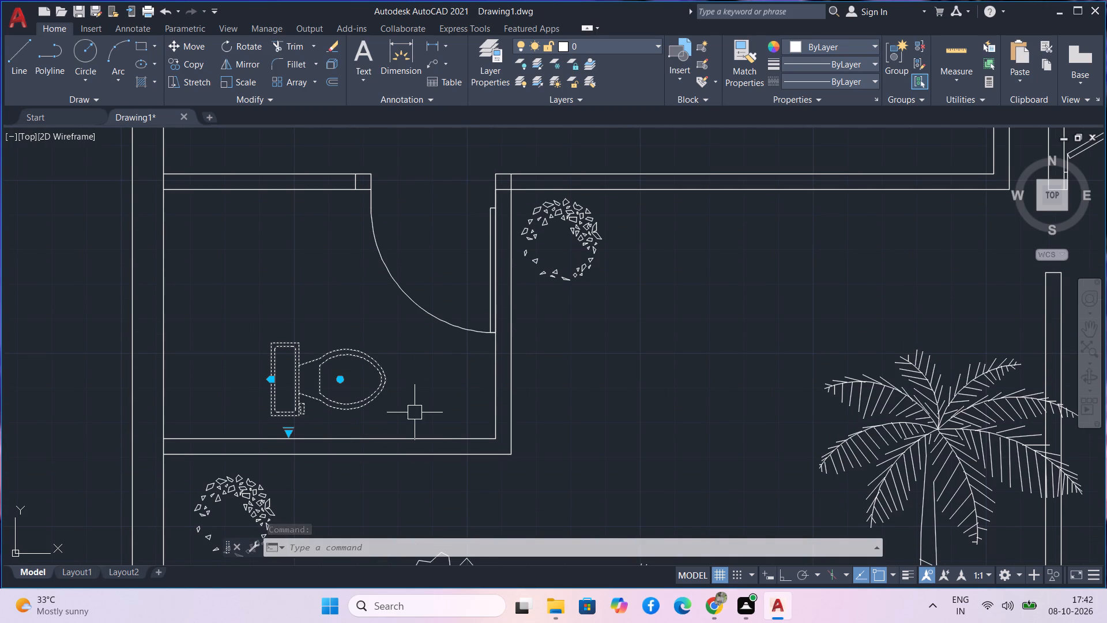
key(Escape)
Move the toilet in the bathroom below the lower-left bedroom by its tank's upper corner, placing the tank close to the left wall.
drag(416, 400, 391, 375)
click(296, 356)
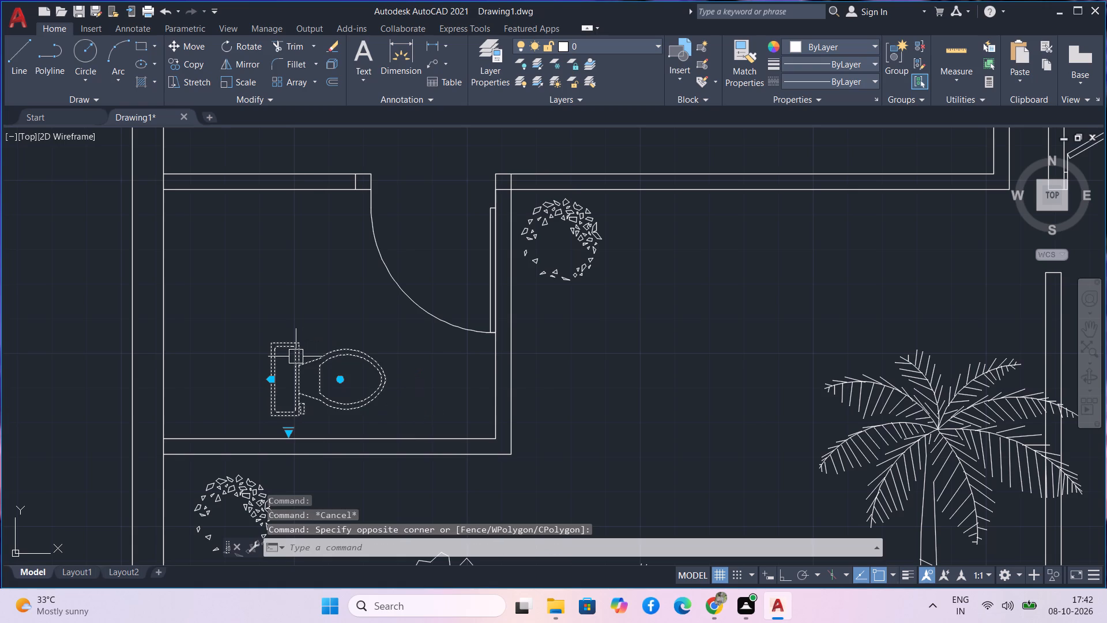
text(m)
key(space)
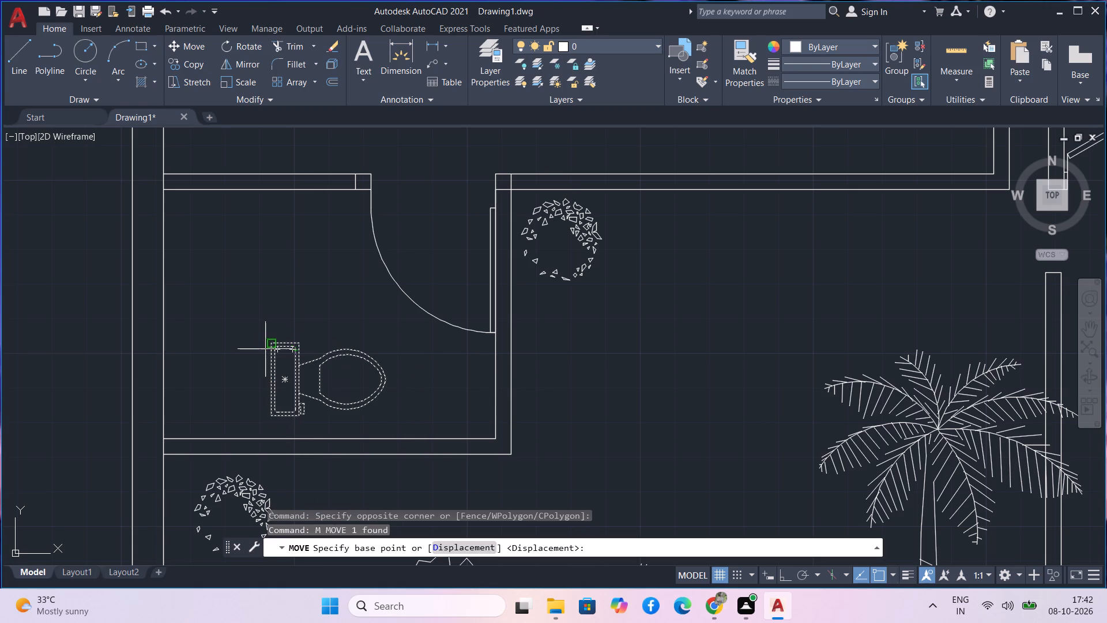
scroll(265, 350, up, 2)
click(282, 340)
scroll(141, 318, down, 1)
middle_drag(136, 316, 219, 363)
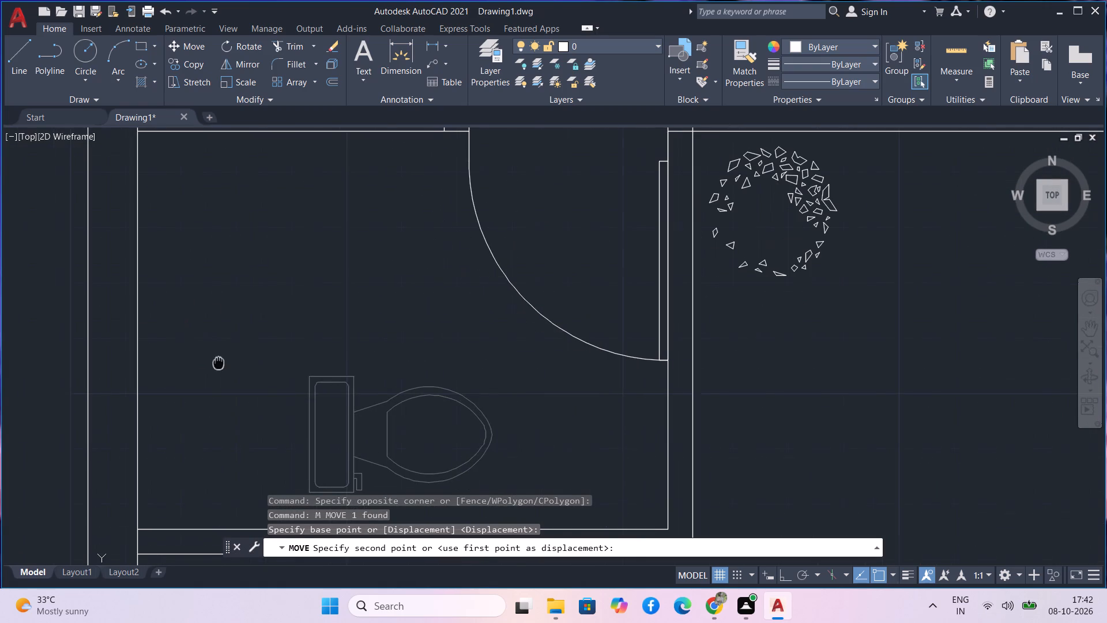
middle_drag(168, 386, 170, 335)
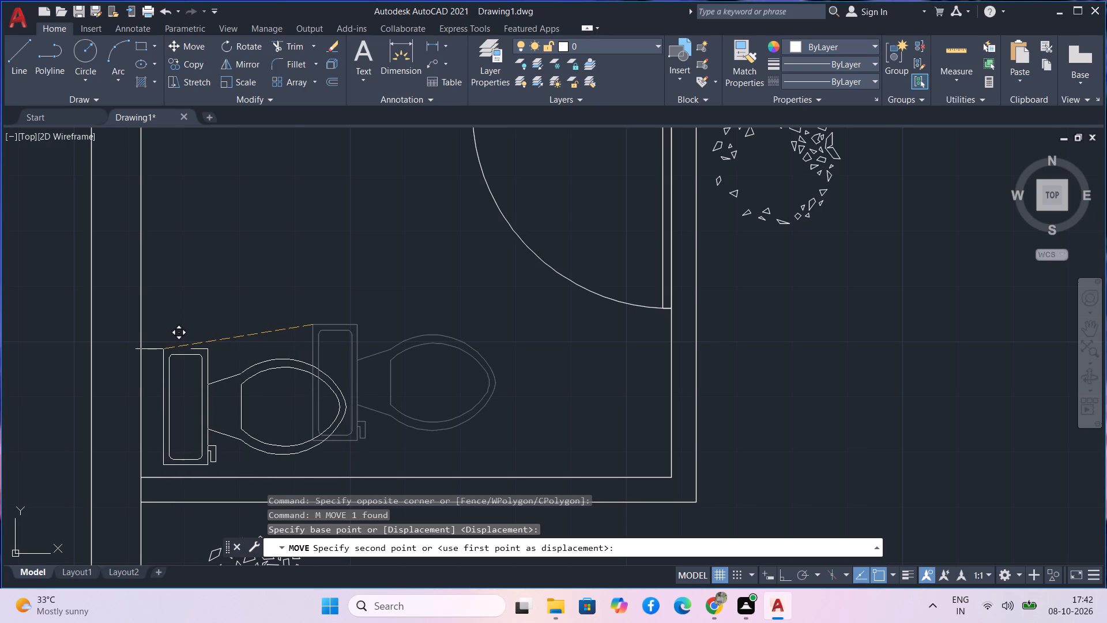
click(163, 349)
Switch the toilet block in the small bathroom beside the staircase to its Elongated (Plan) view and clear the selection.
scroll(248, 265, down, 3)
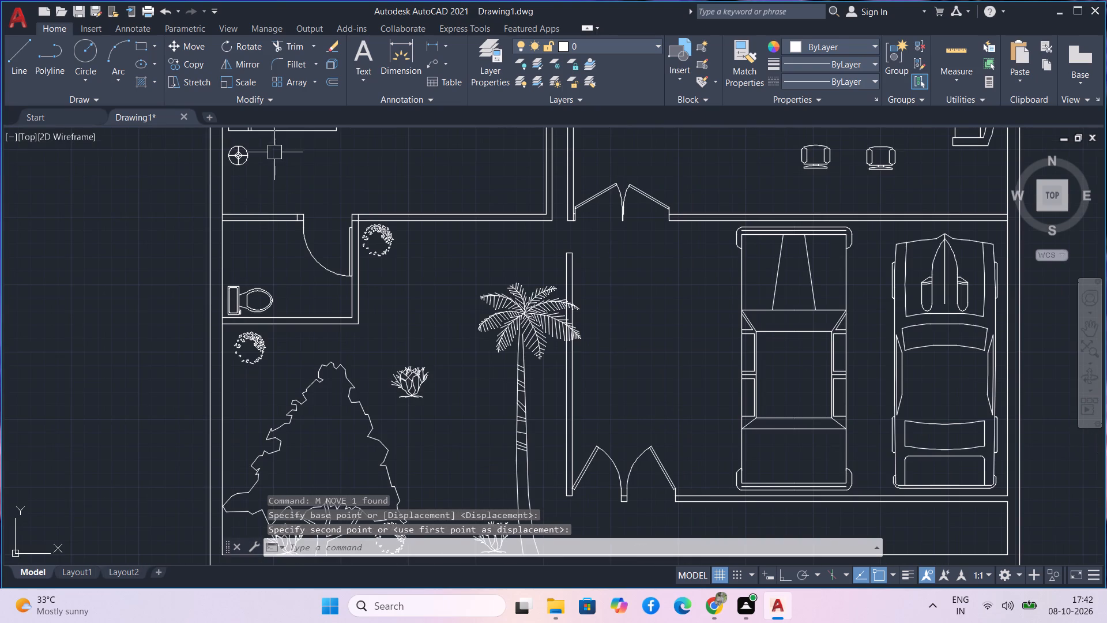
middle_drag(274, 152, 257, 377)
scroll(277, 242, down, 1)
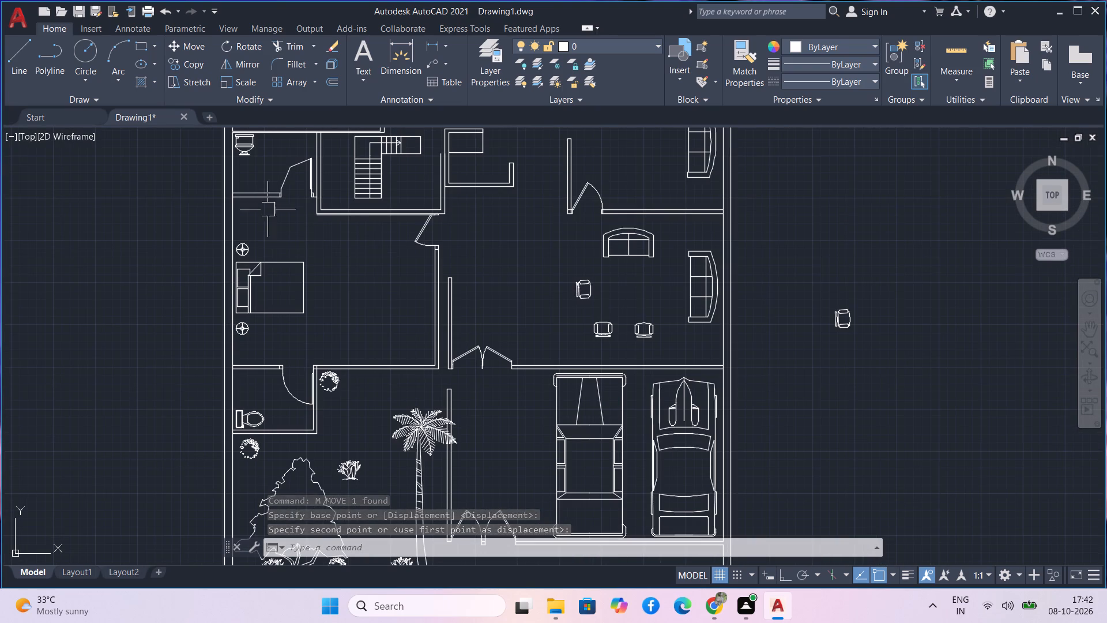
middle_drag(258, 192, 265, 262)
scroll(254, 232, up, 4)
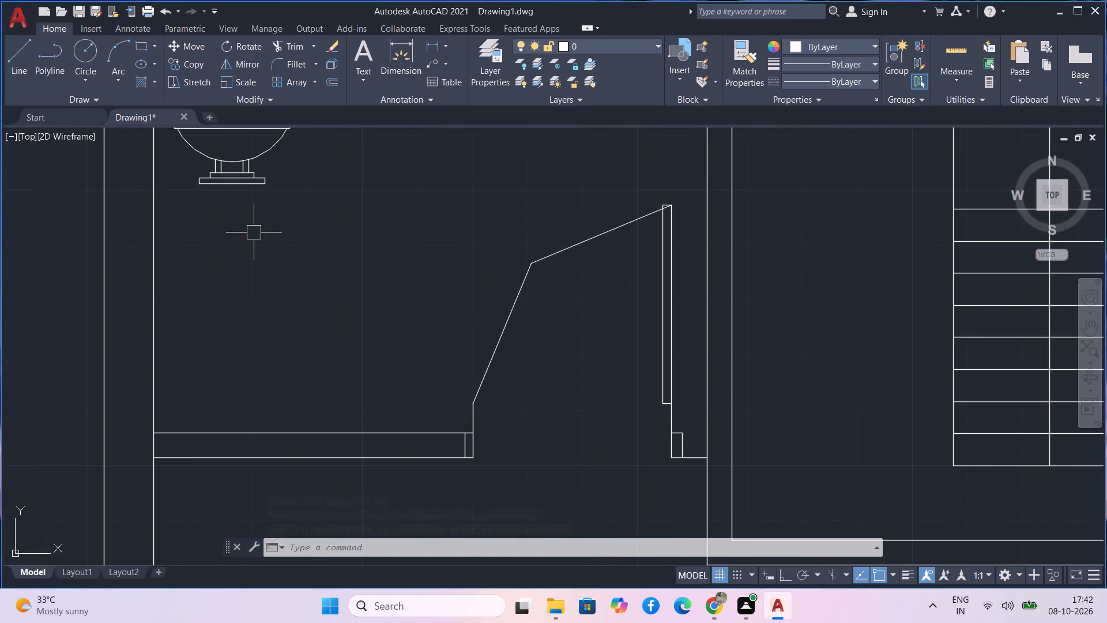
middle_drag(254, 232, 269, 467)
click(255, 373)
click(281, 346)
key(Escape)
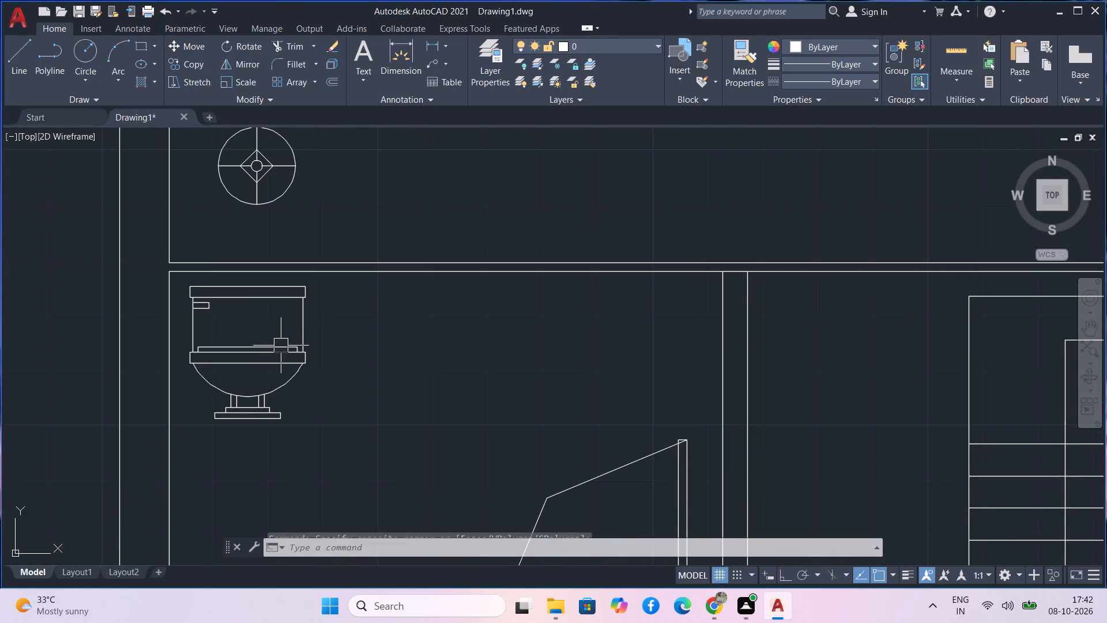
click(278, 361)
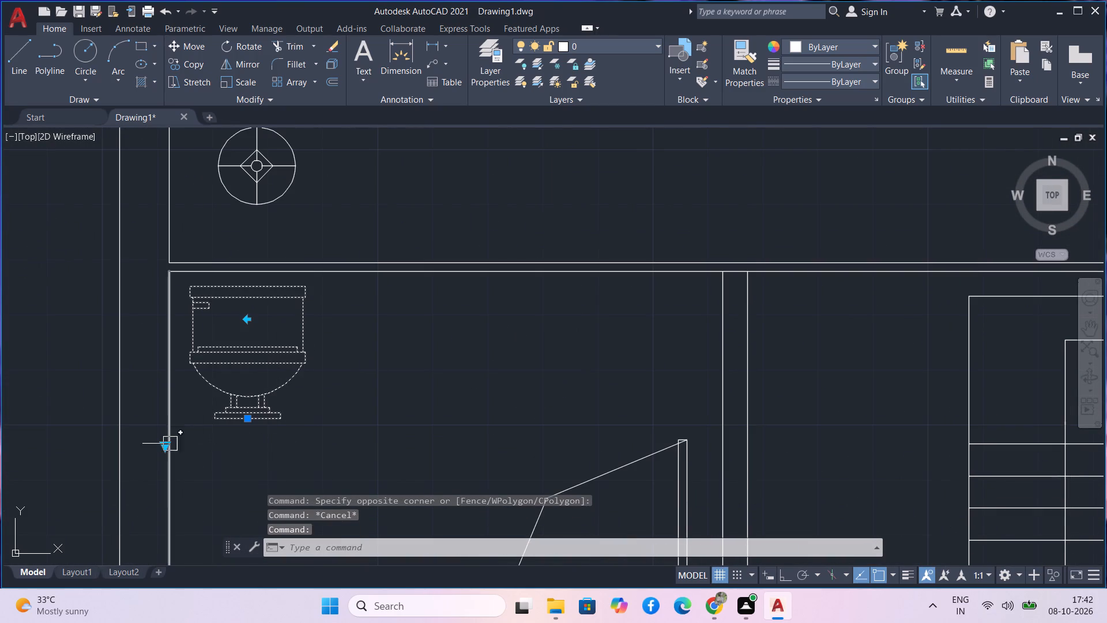
scroll(168, 438, up, 5)
click(134, 527)
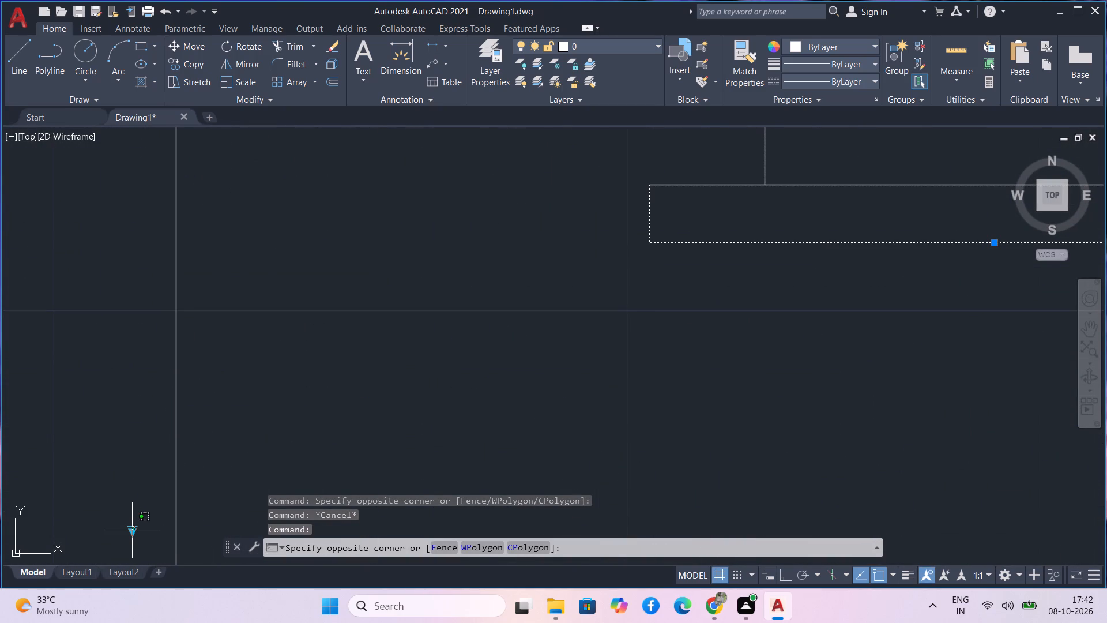
click(133, 530)
click(139, 531)
scroll(137, 523, down, 2)
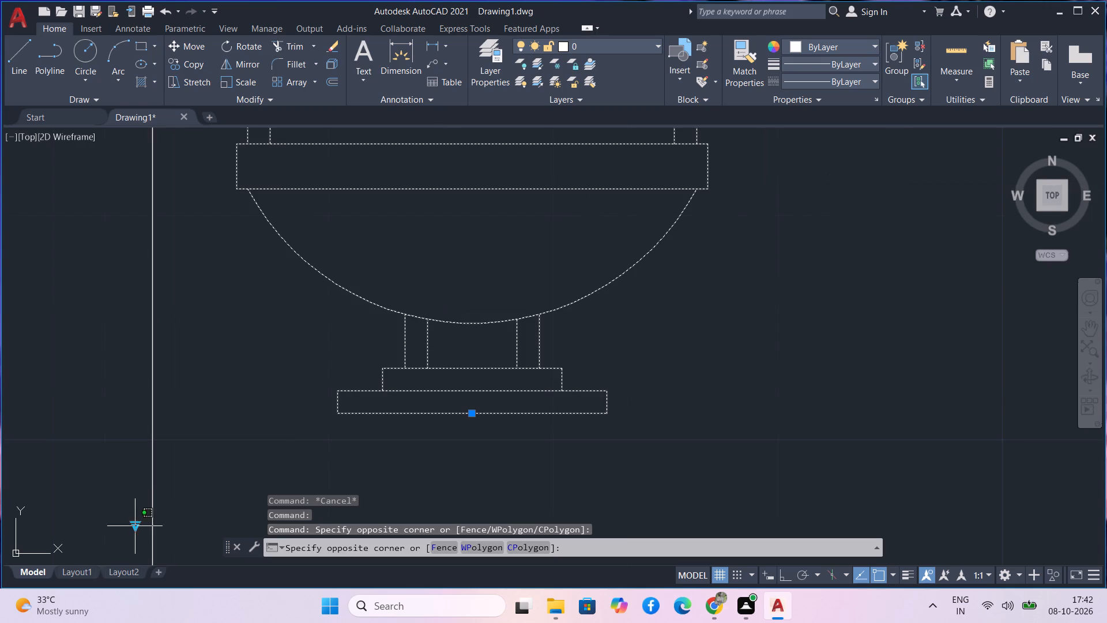
scroll(121, 446, down, 2)
middle_drag(124, 430, 127, 418)
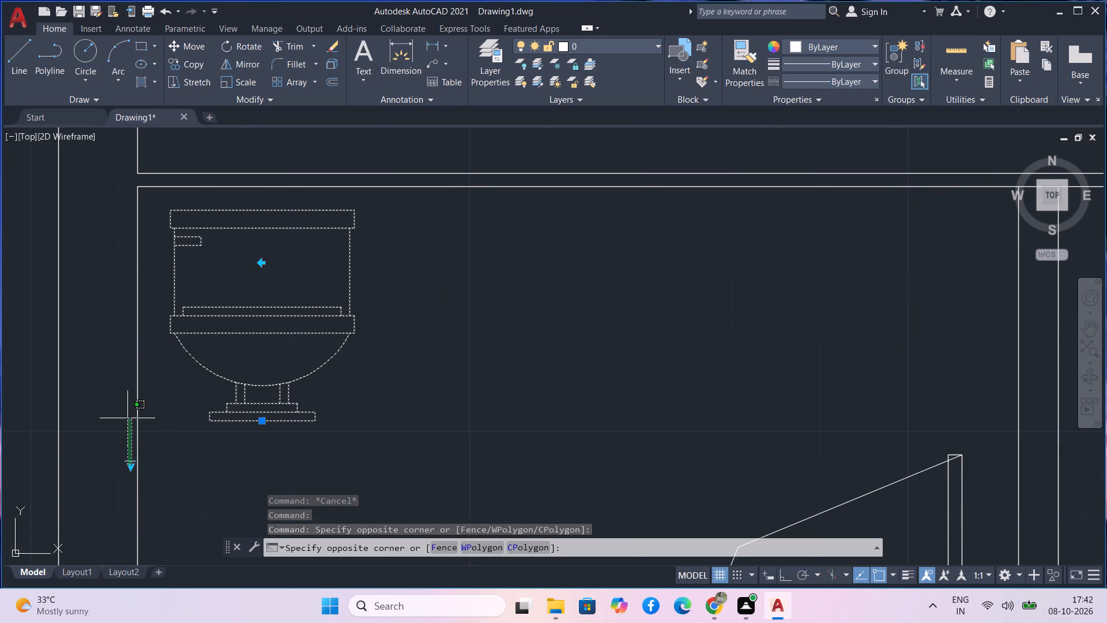
key(Escape)
click(131, 466)
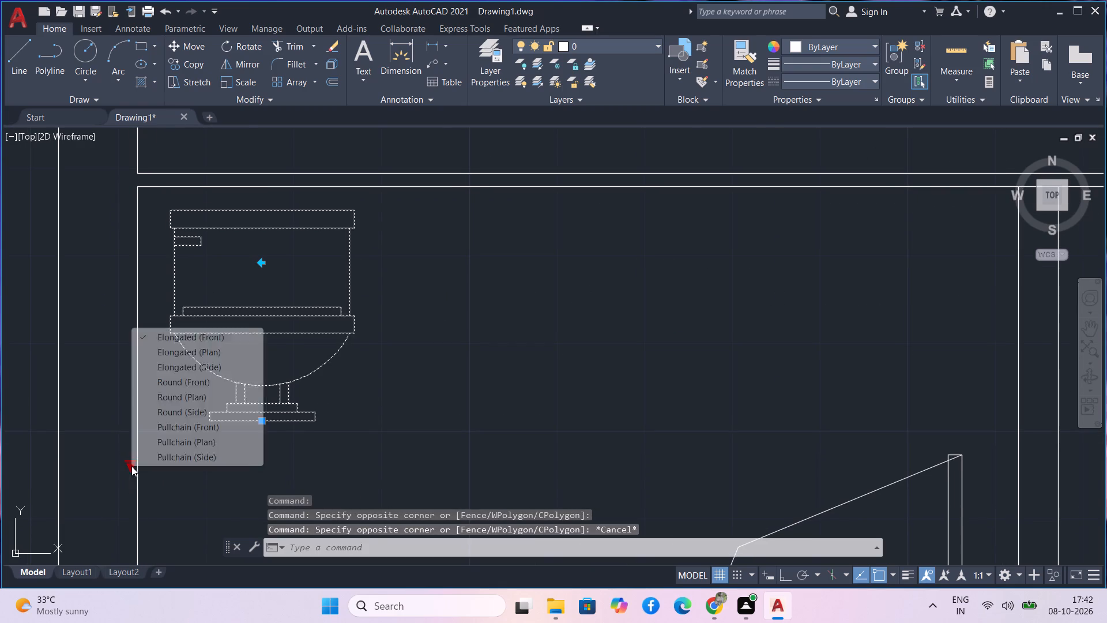
click(205, 351)
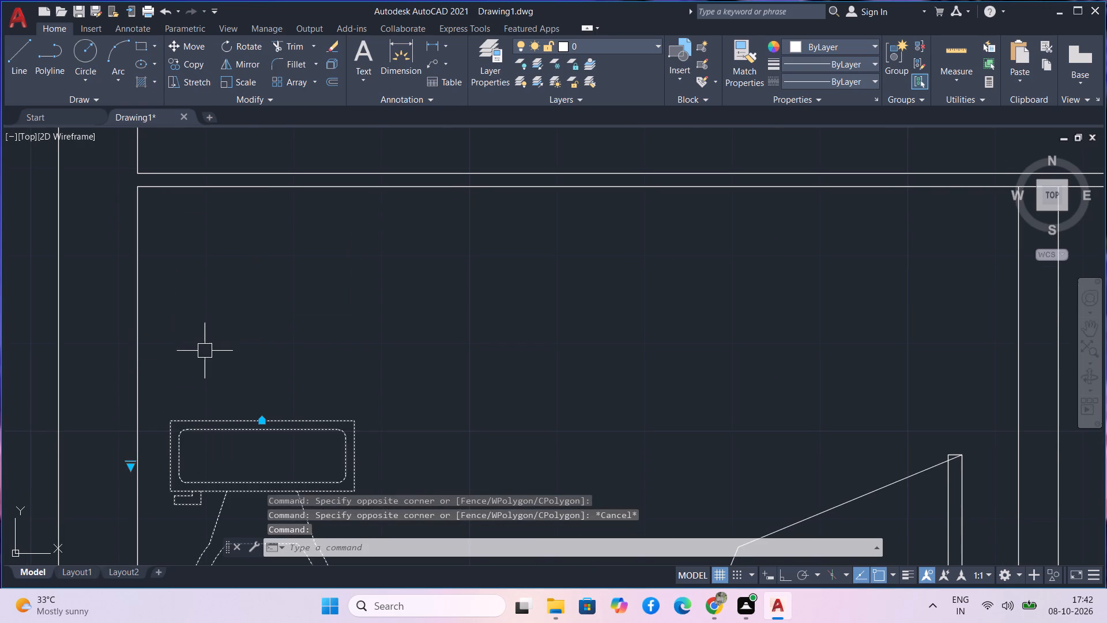
scroll(205, 351, down, 3)
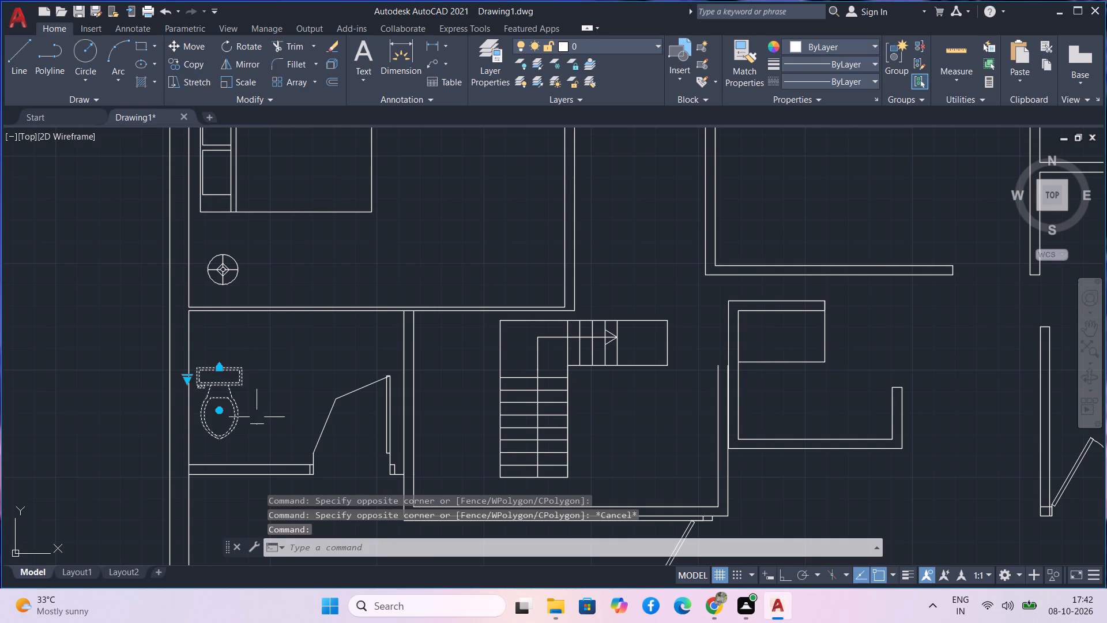
key(Escape)
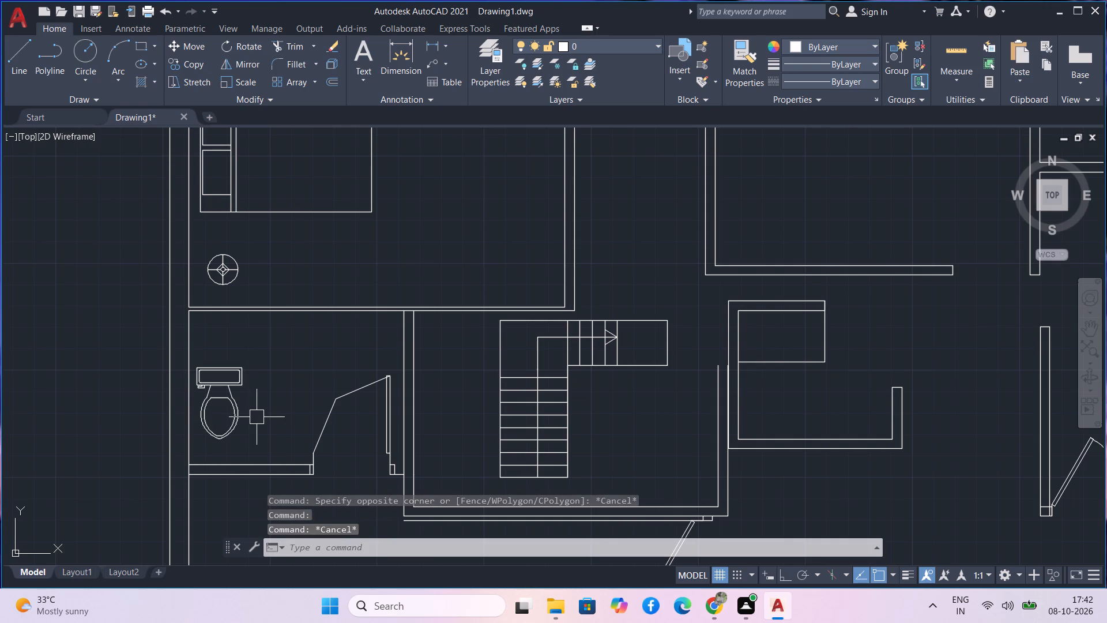
Move the plan-view toilet in the staircase bathroom up into the room's upper-left corner, with its tank near the top wall.
click(232, 425)
text(m)
key(space)
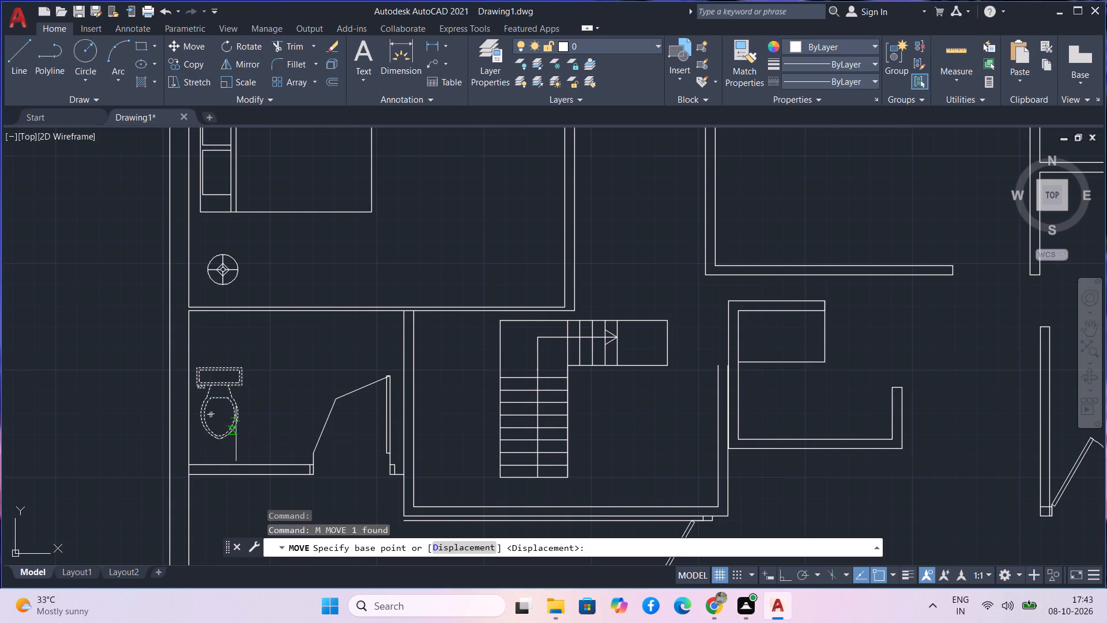
click(218, 375)
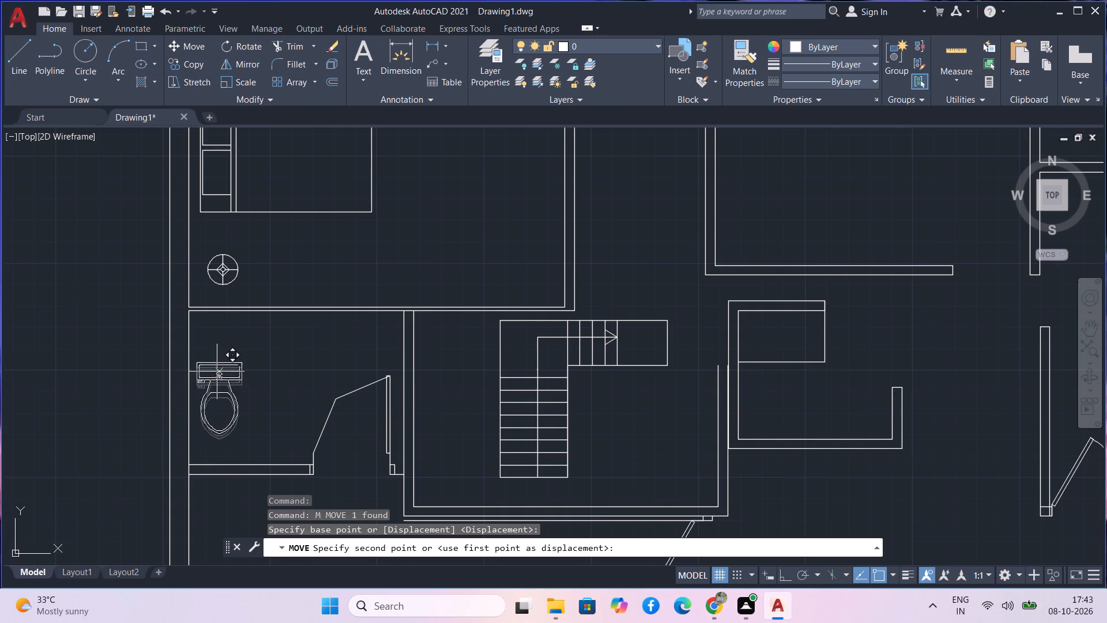
scroll(210, 351, up, 2)
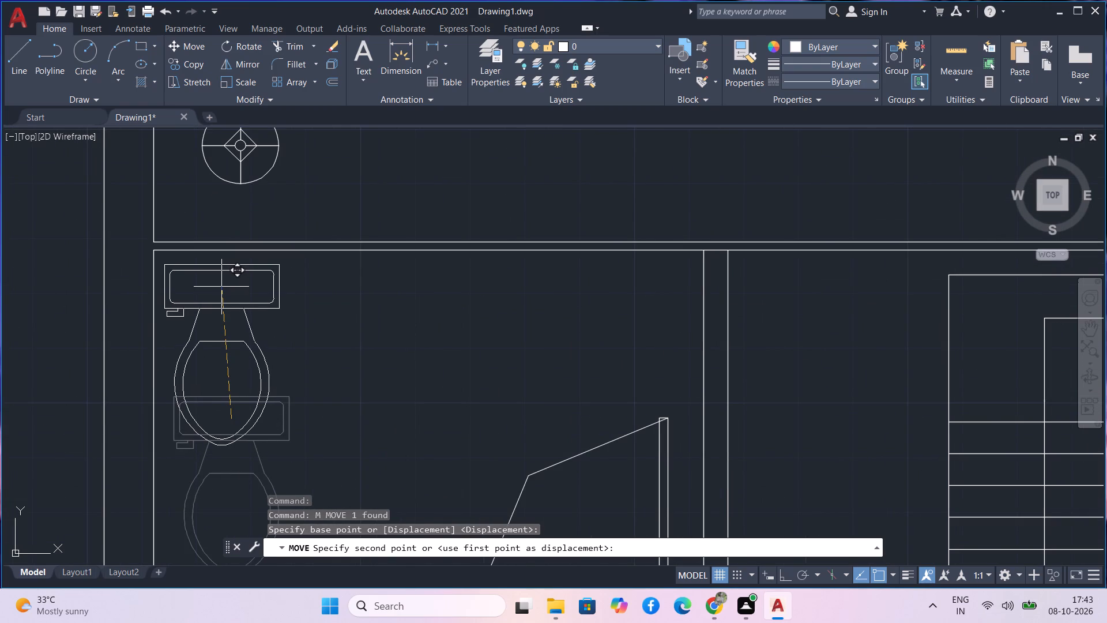
click(221, 287)
key(Escape)
Move the spare pedestal sink block from beside the floor plan into the staircase bathroom, above the door swing.
scroll(357, 399, down, 6)
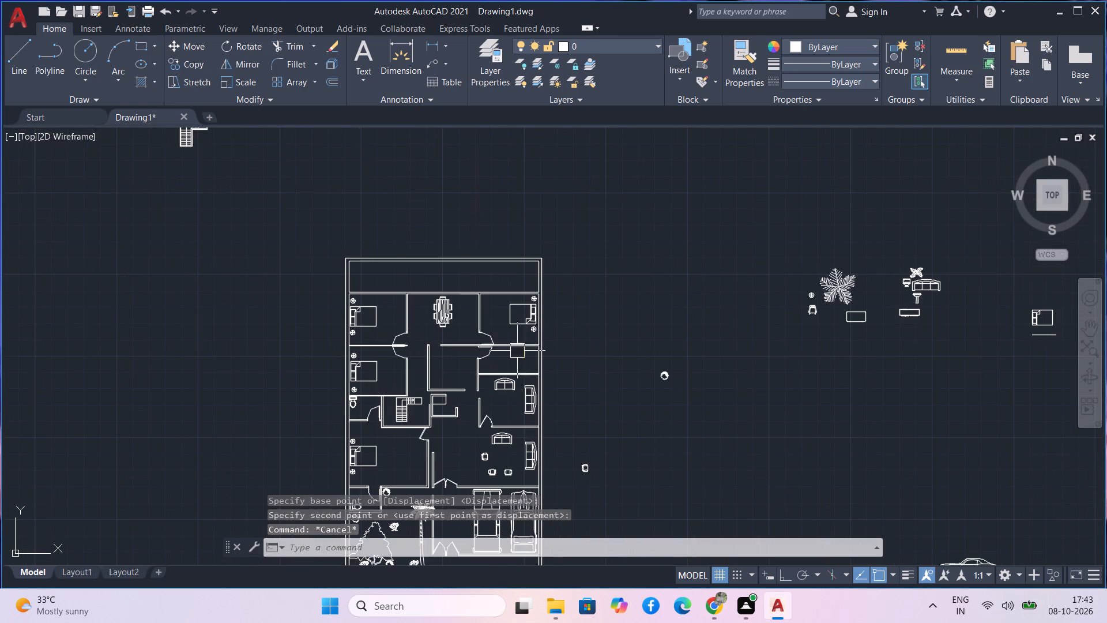
middle_drag(622, 399, 304, 283)
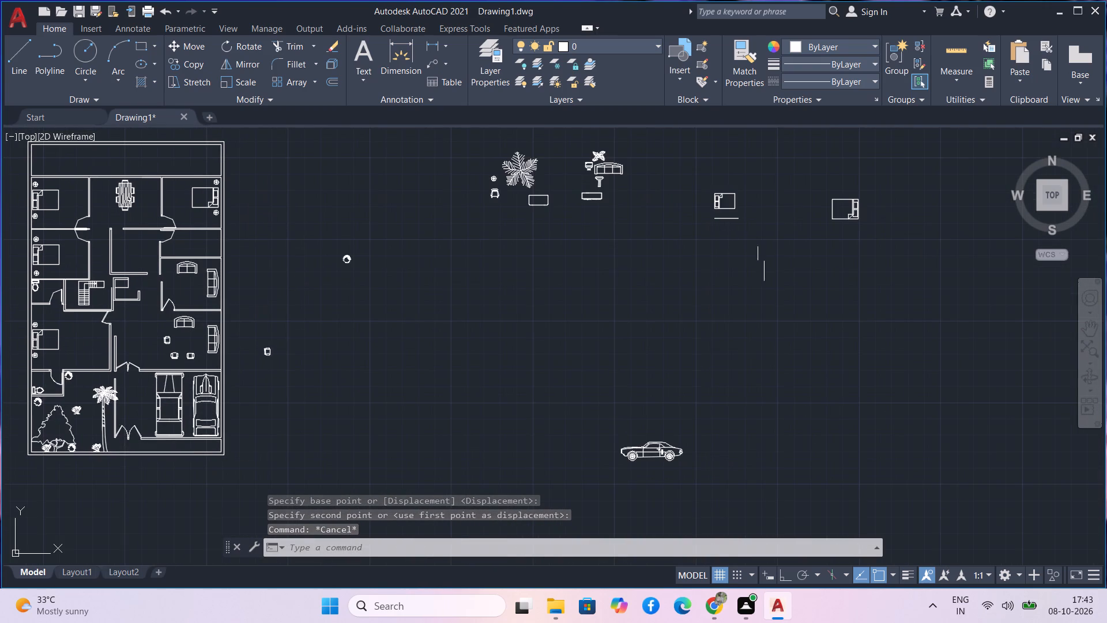
scroll(591, 171, up, 4)
scroll(651, 205, up, 1)
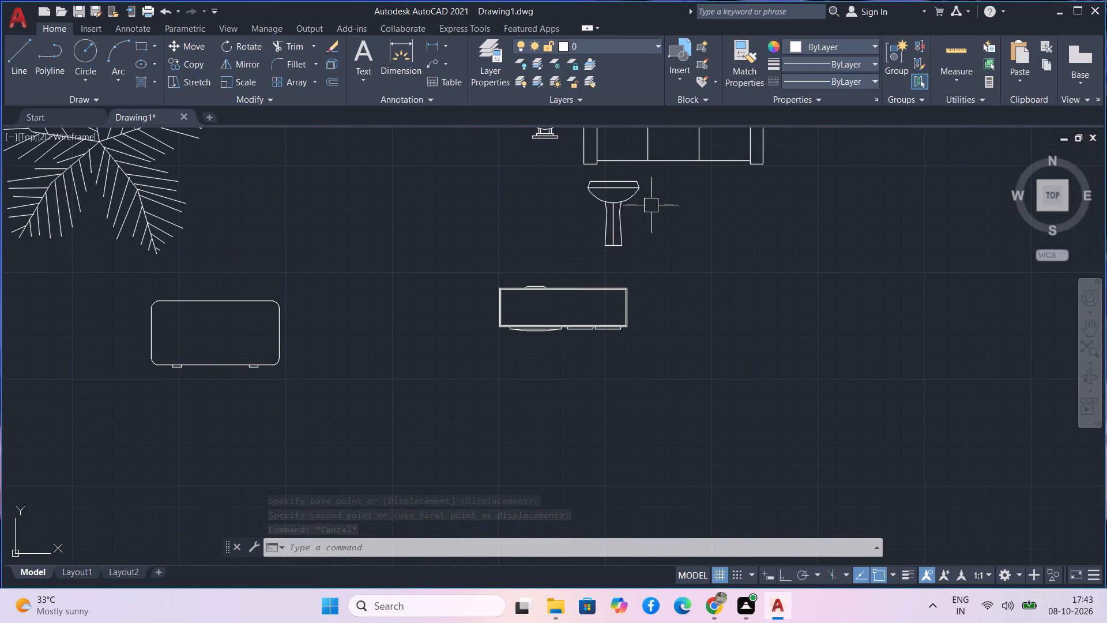
click(609, 196)
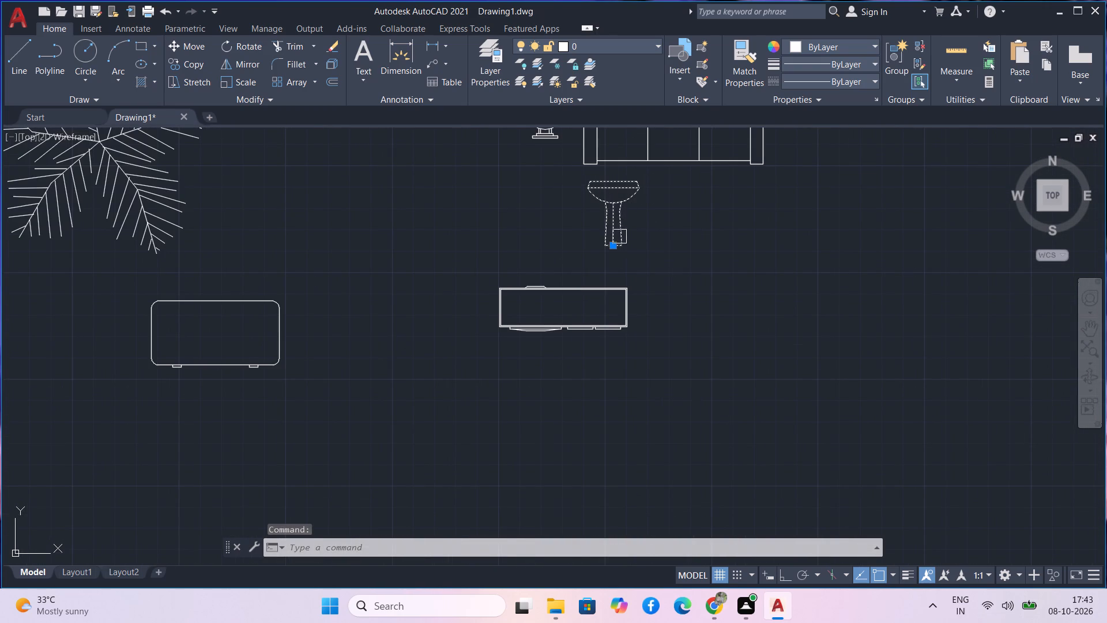
click(610, 246)
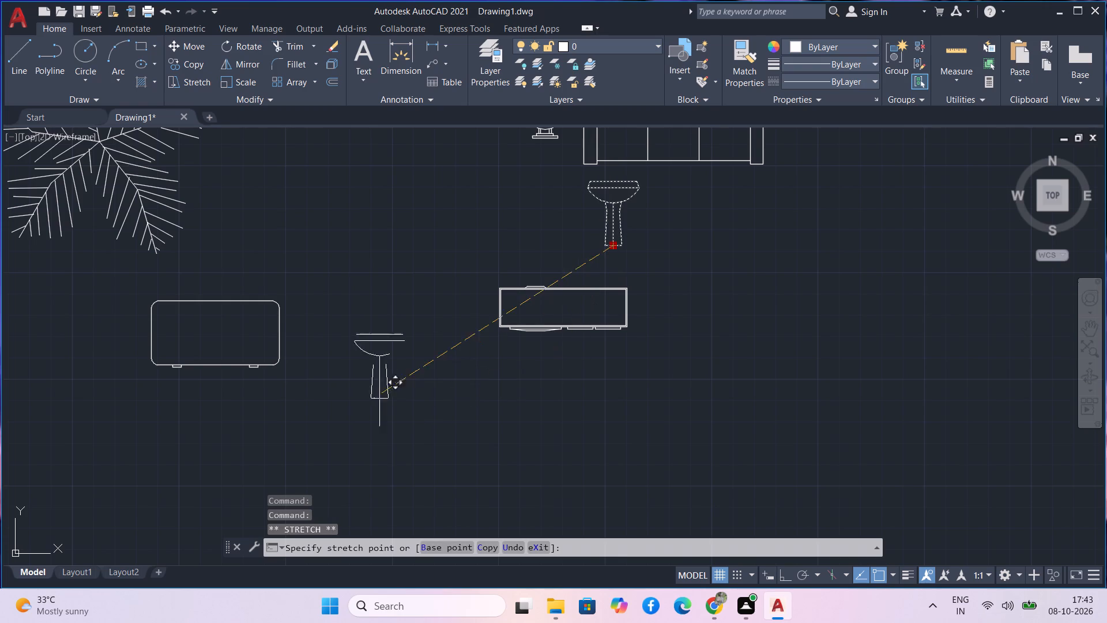
scroll(340, 432, down, 4)
middle_drag(190, 476, 750, 305)
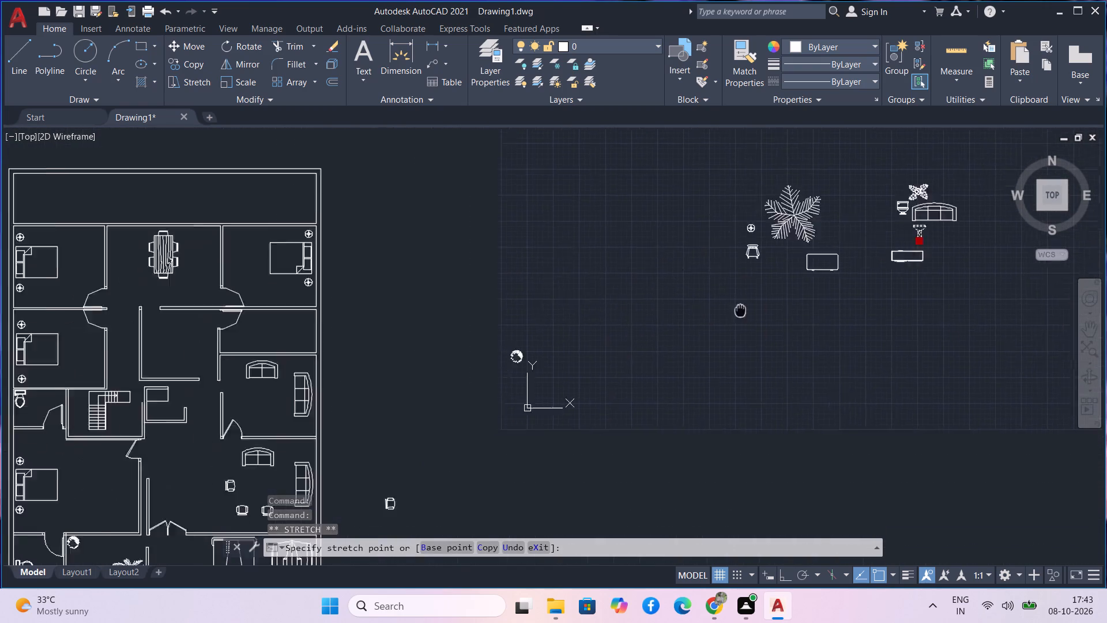
middle_drag(750, 305, 761, 294)
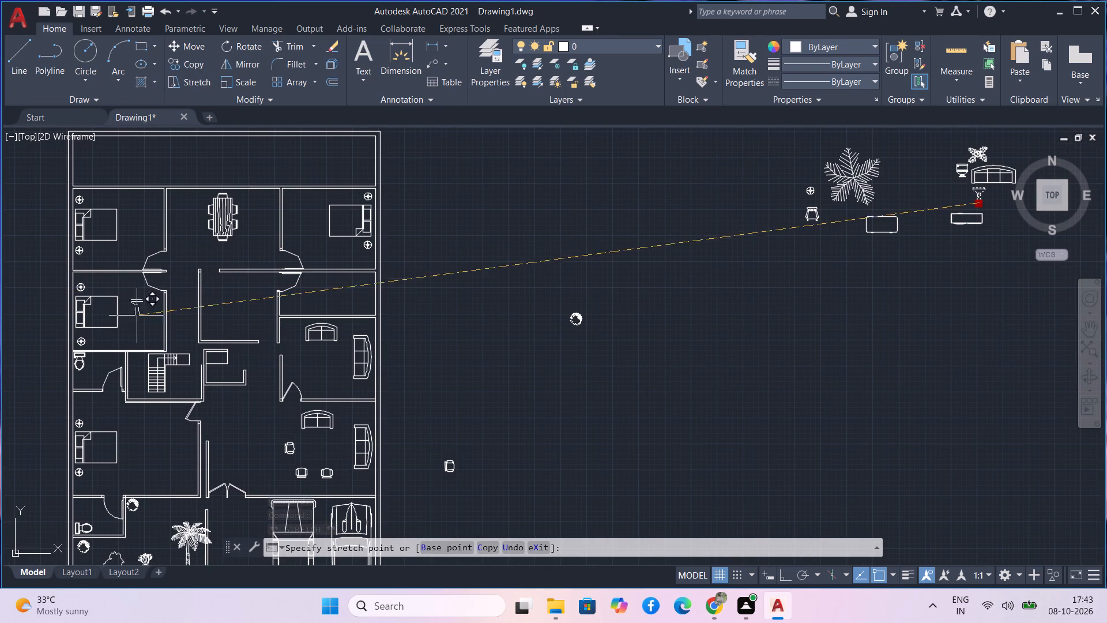
scroll(97, 364, up, 3)
scroll(153, 374, up, 1)
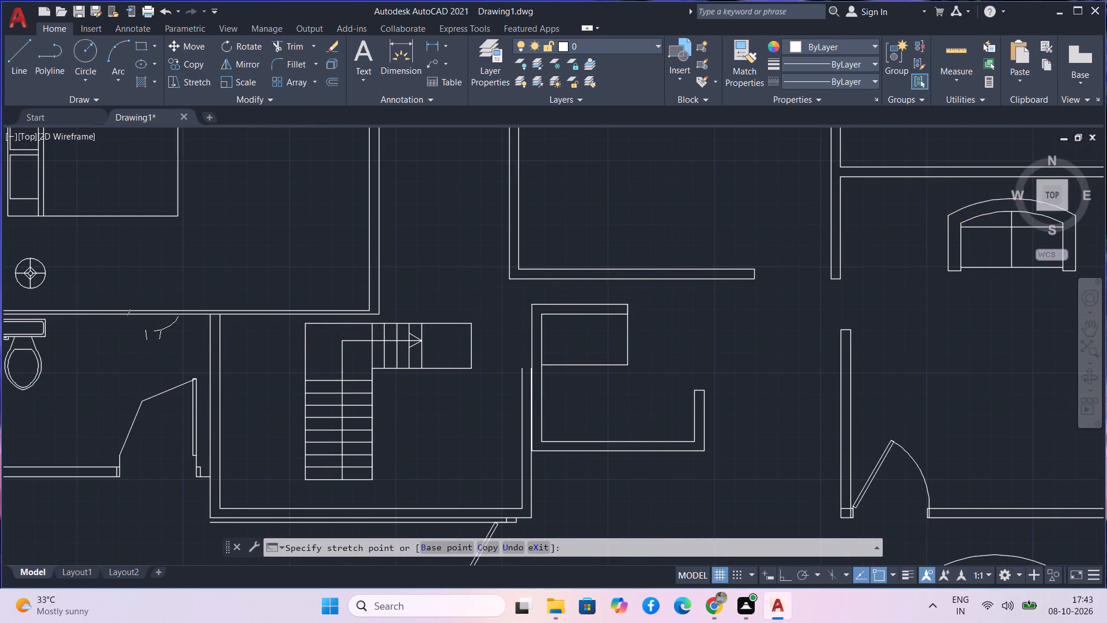
scroll(157, 395, up, 1)
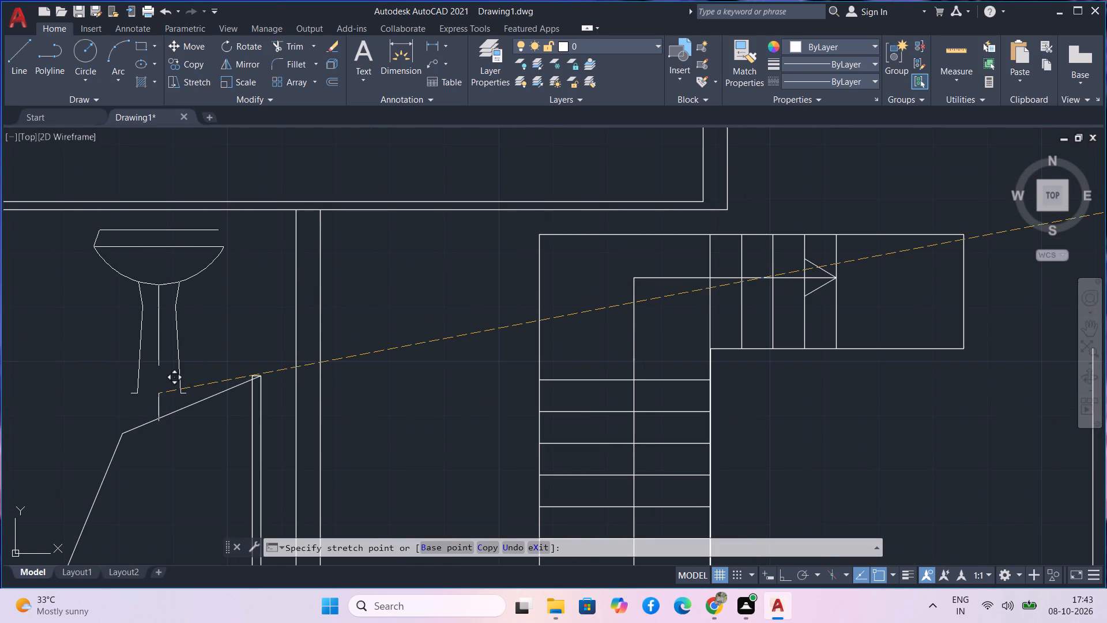
click(159, 393)
key(Escape)
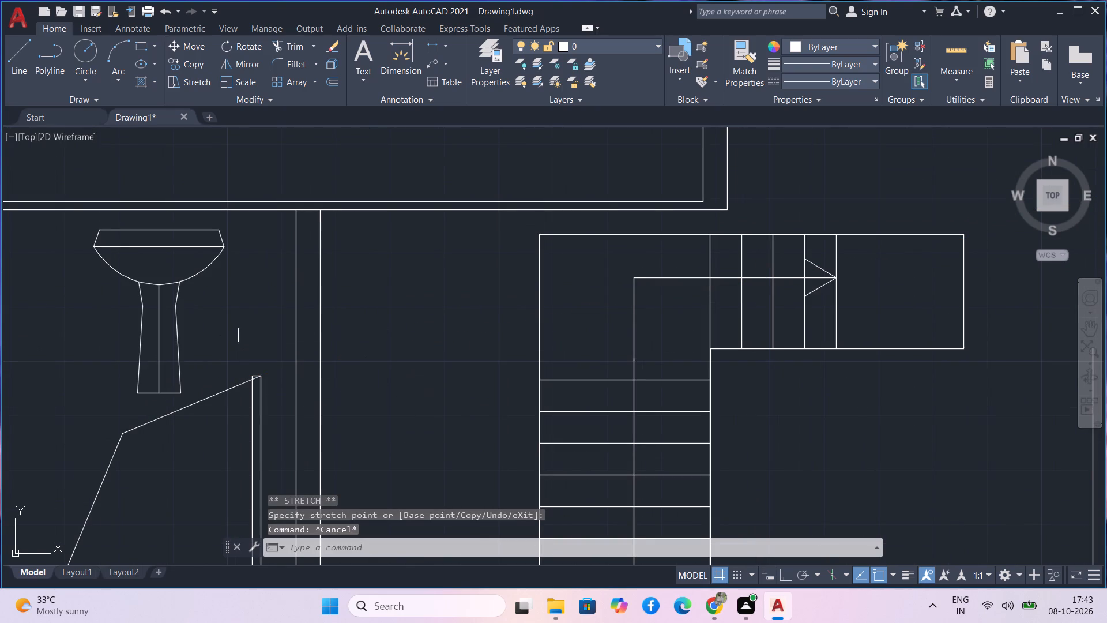
Rotate the pedestal sink in the staircase bathroom 90° counterclockwise about the right end of its base, with Ortho on.
drag(221, 318, 194, 302)
click(135, 296)
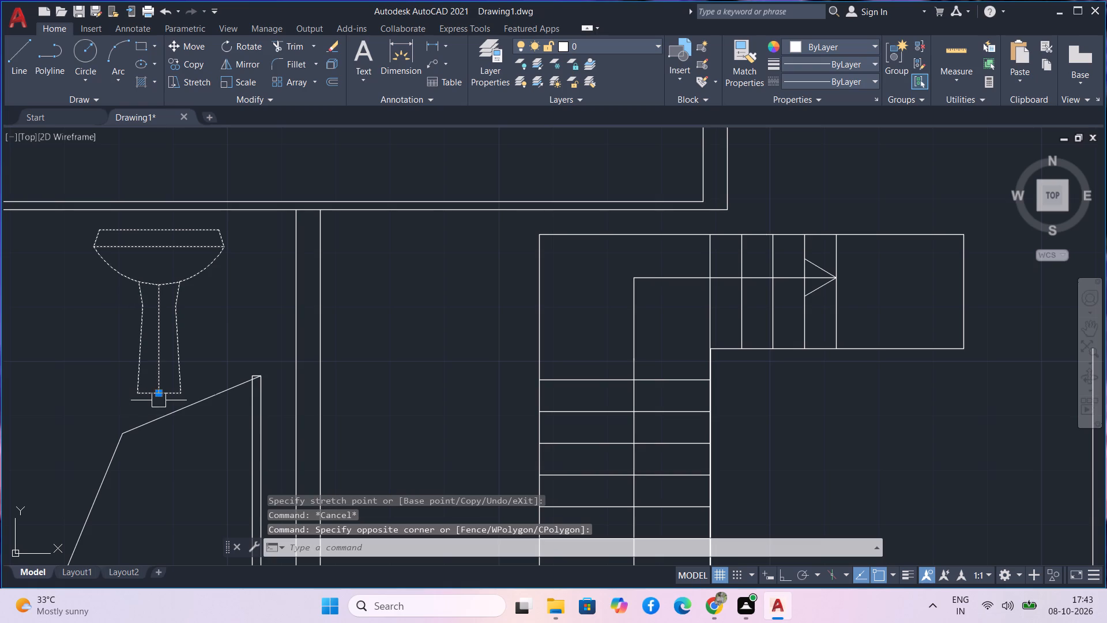
text(ro)
key(space)
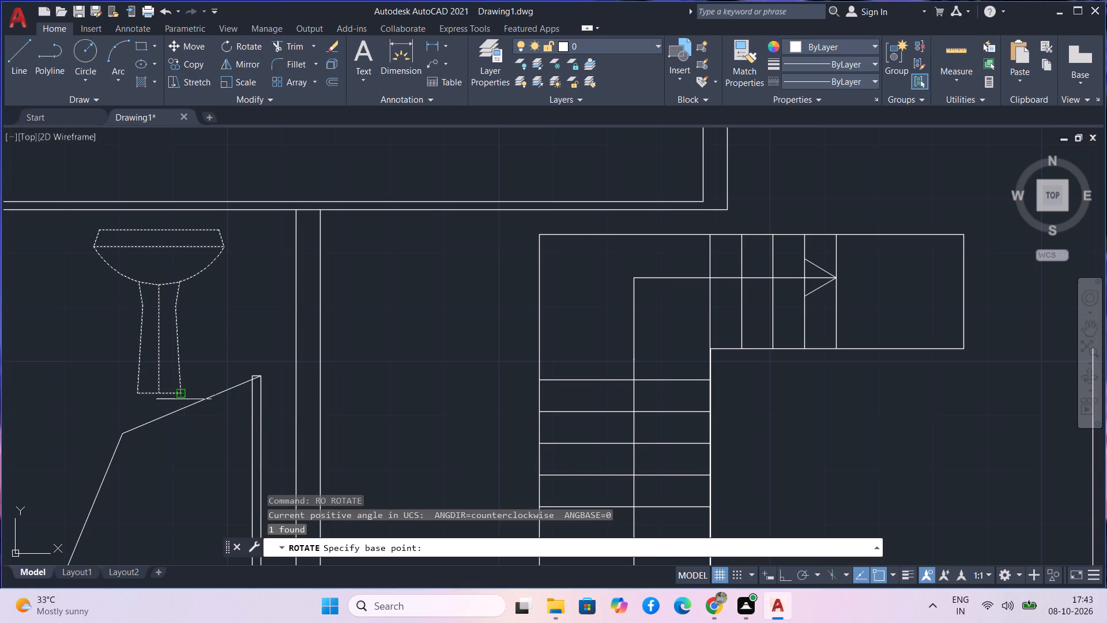
click(184, 399)
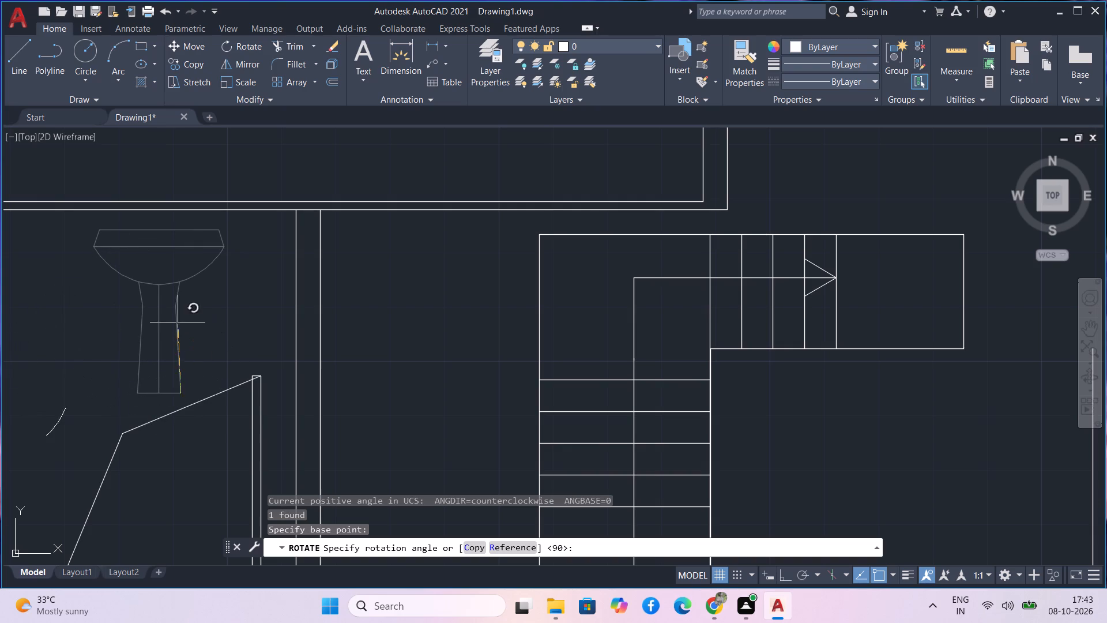
key(F8)
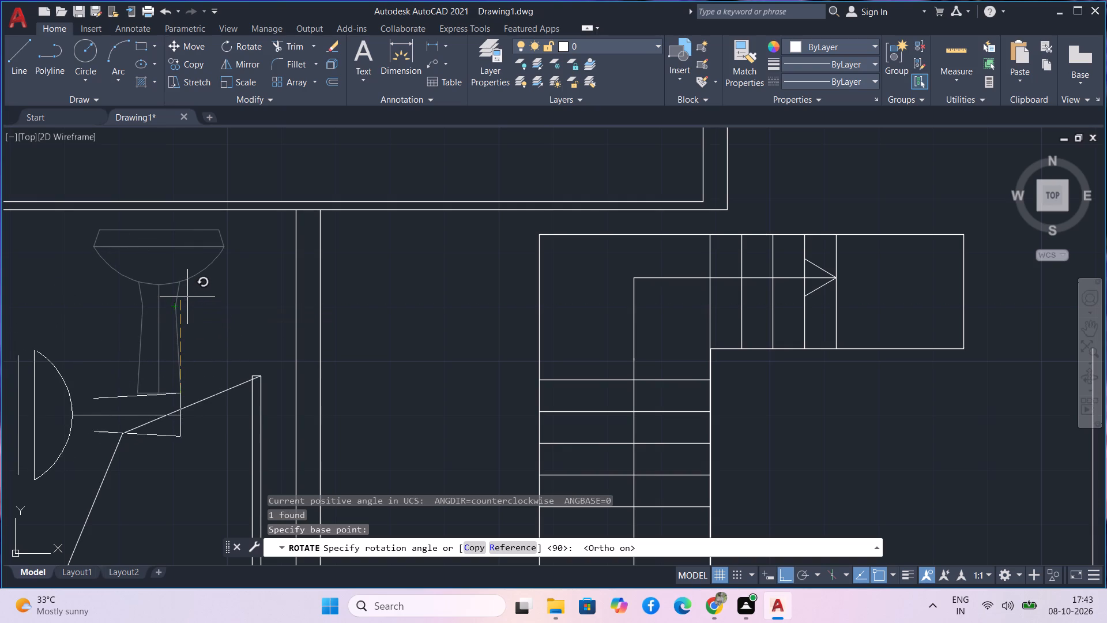
click(187, 297)
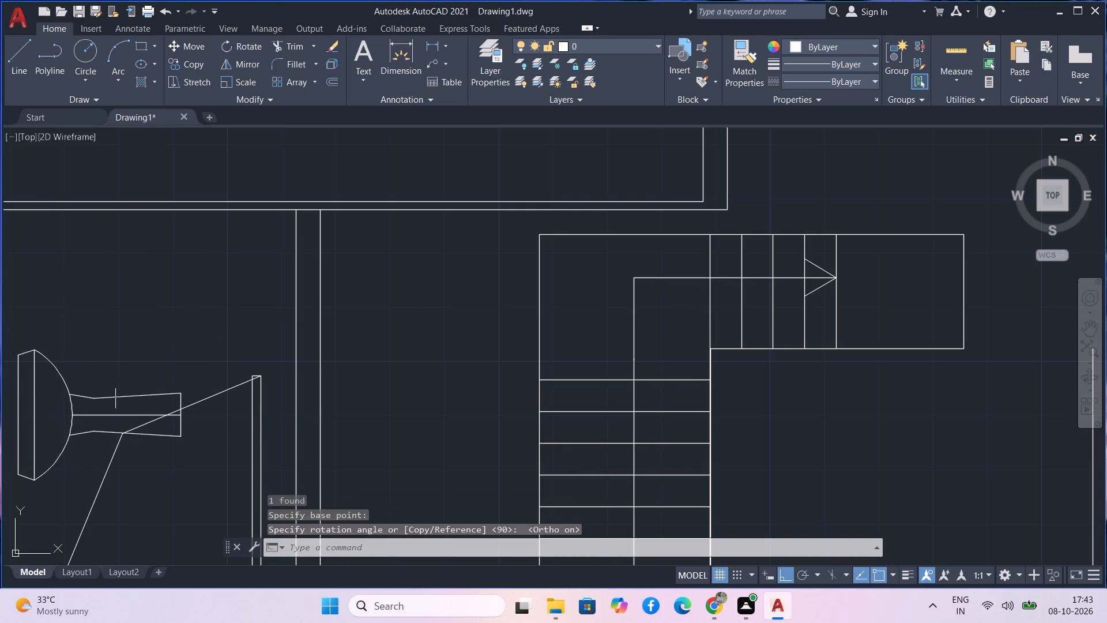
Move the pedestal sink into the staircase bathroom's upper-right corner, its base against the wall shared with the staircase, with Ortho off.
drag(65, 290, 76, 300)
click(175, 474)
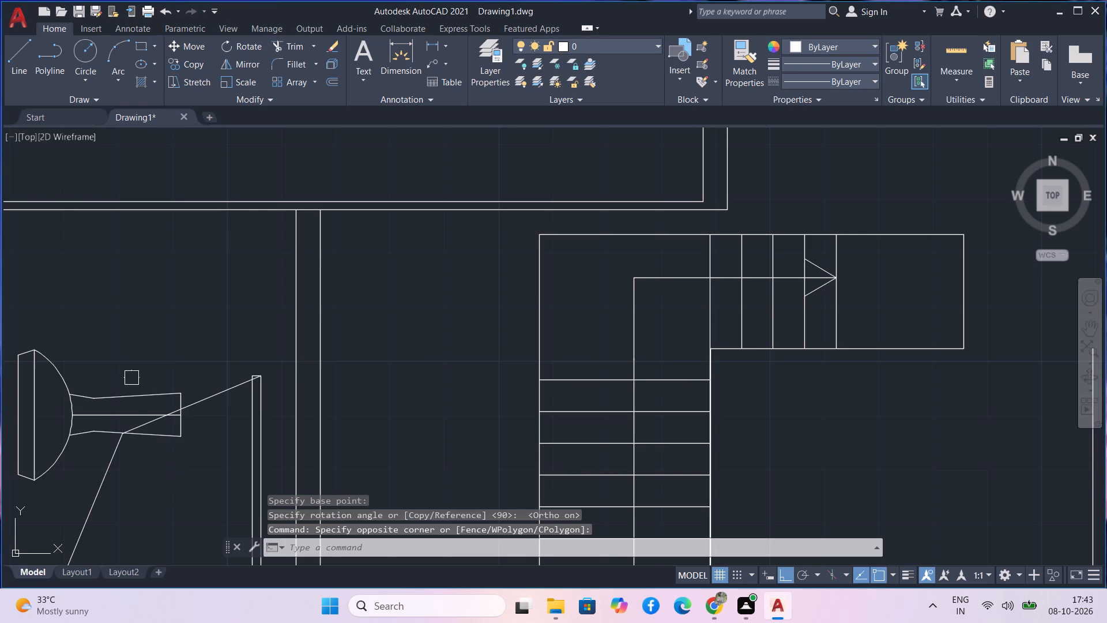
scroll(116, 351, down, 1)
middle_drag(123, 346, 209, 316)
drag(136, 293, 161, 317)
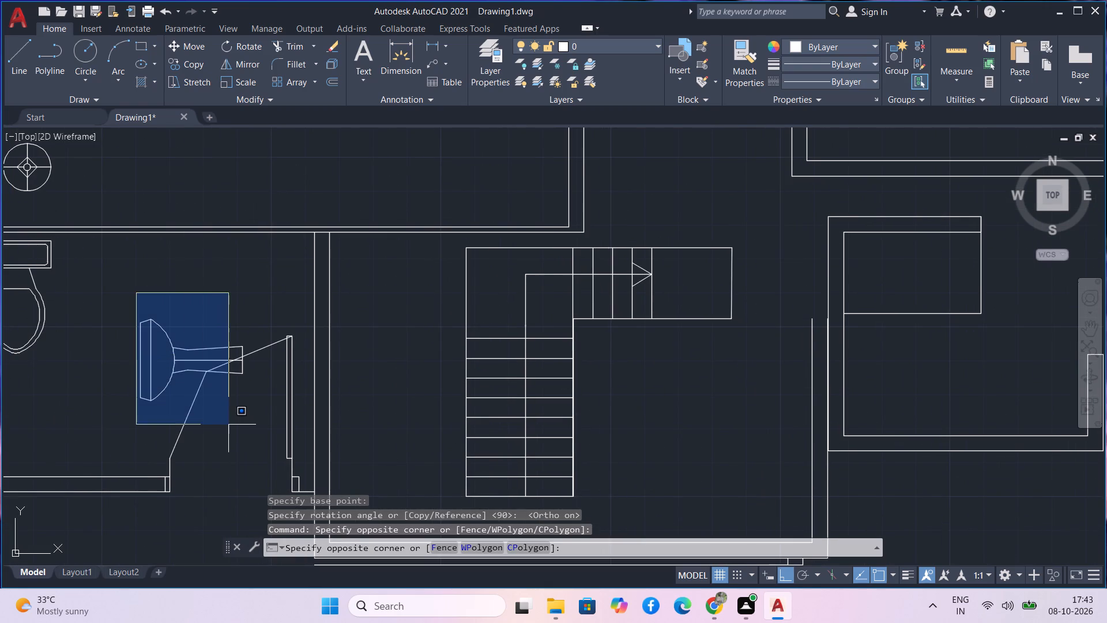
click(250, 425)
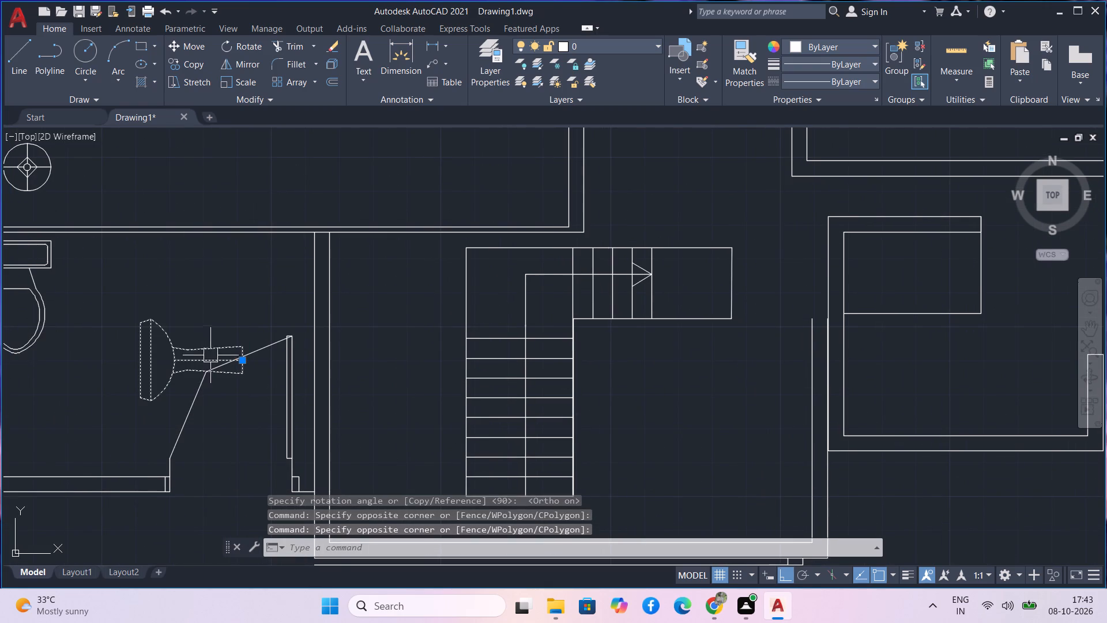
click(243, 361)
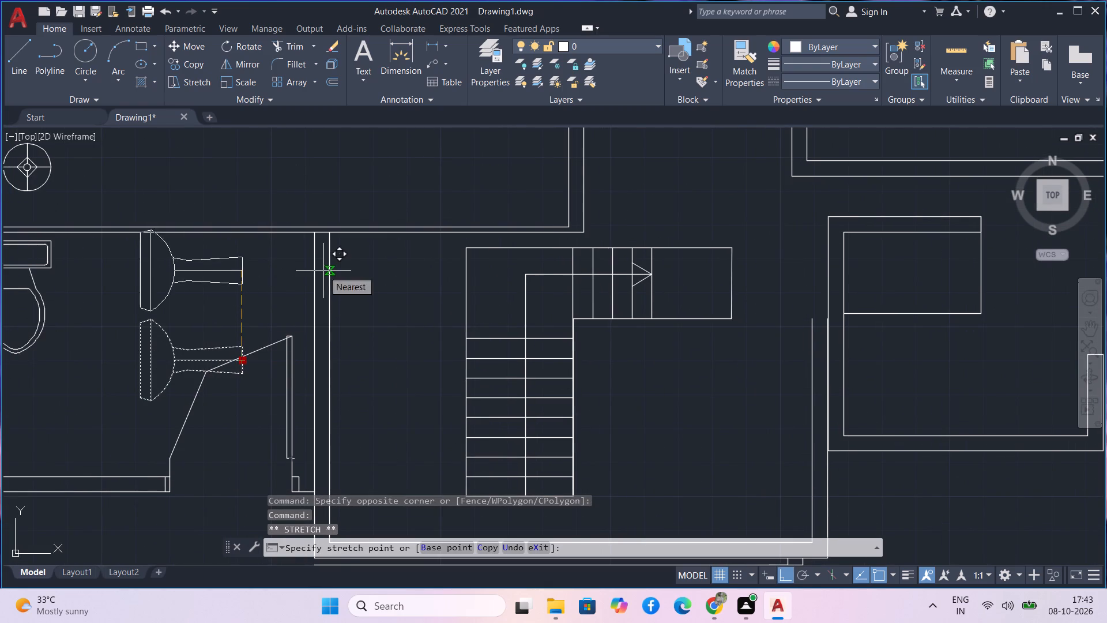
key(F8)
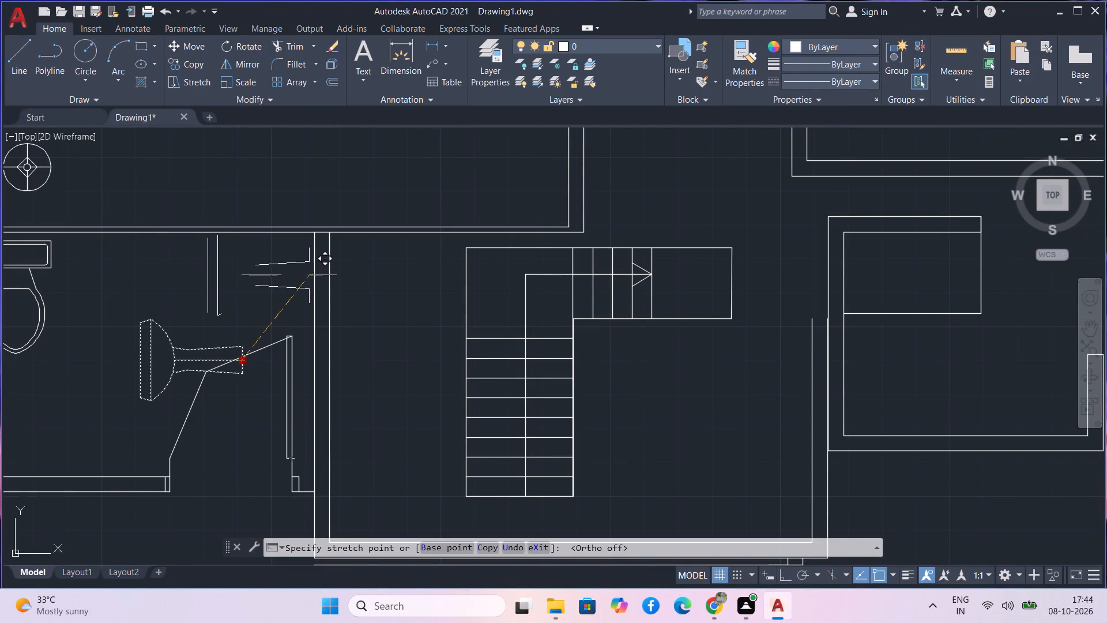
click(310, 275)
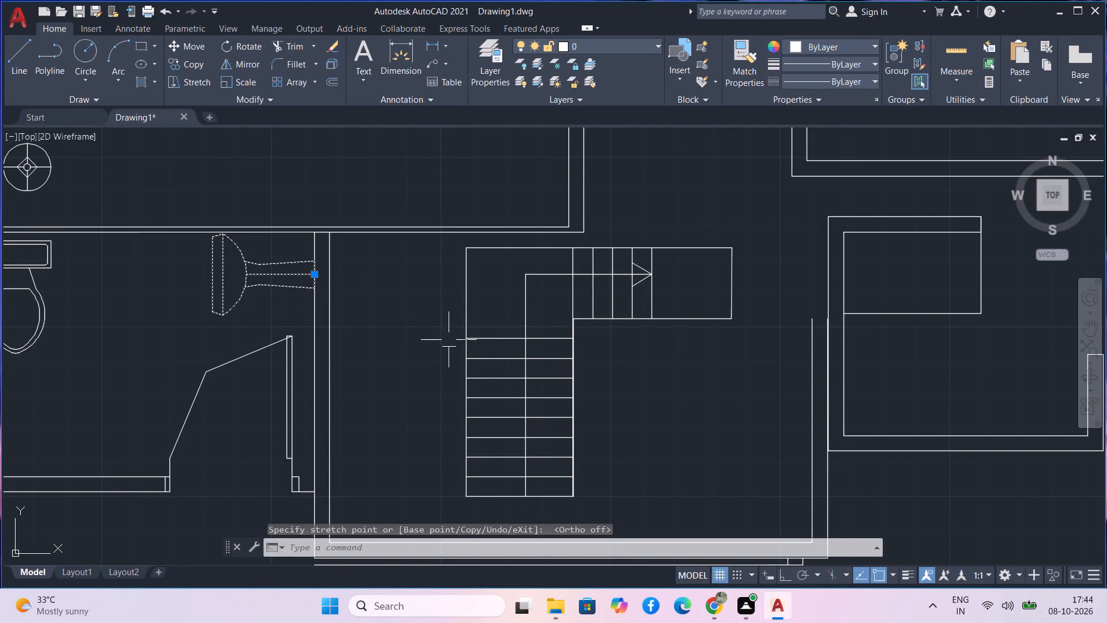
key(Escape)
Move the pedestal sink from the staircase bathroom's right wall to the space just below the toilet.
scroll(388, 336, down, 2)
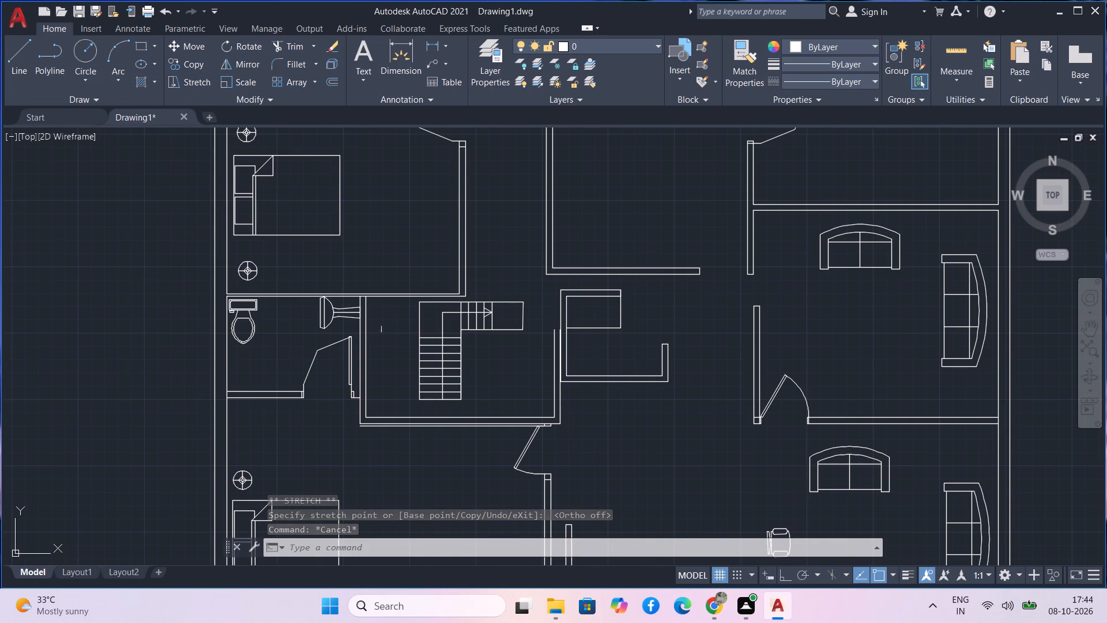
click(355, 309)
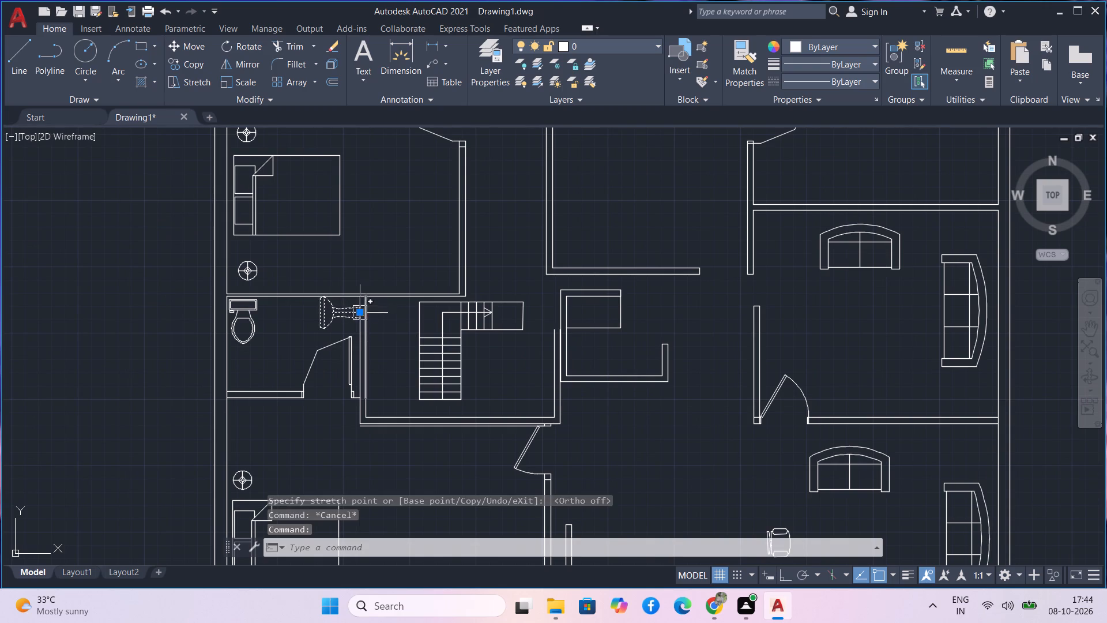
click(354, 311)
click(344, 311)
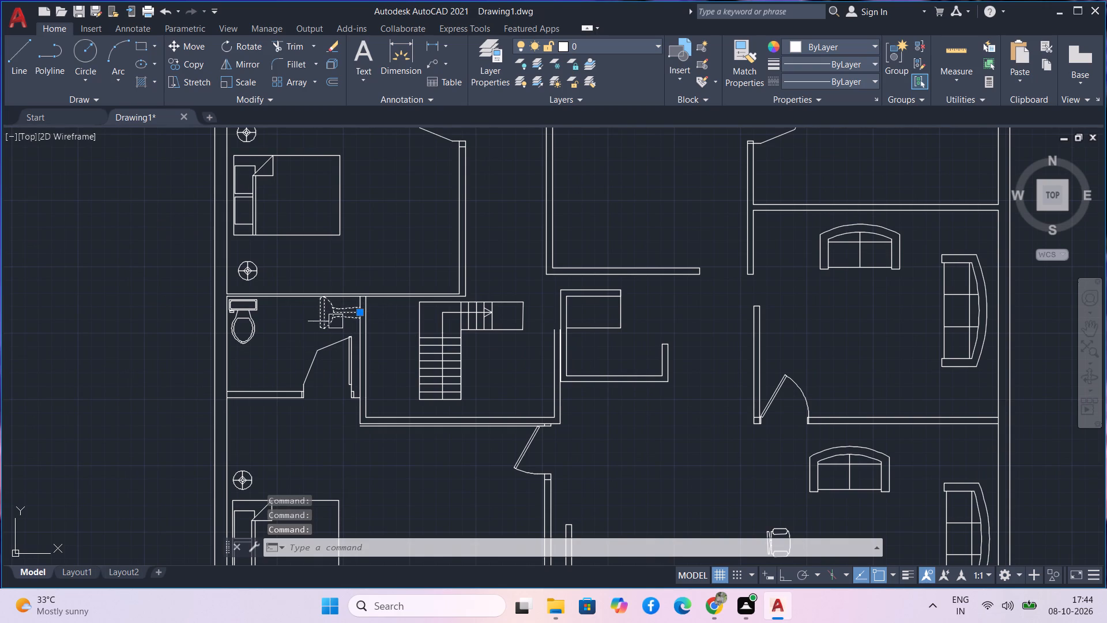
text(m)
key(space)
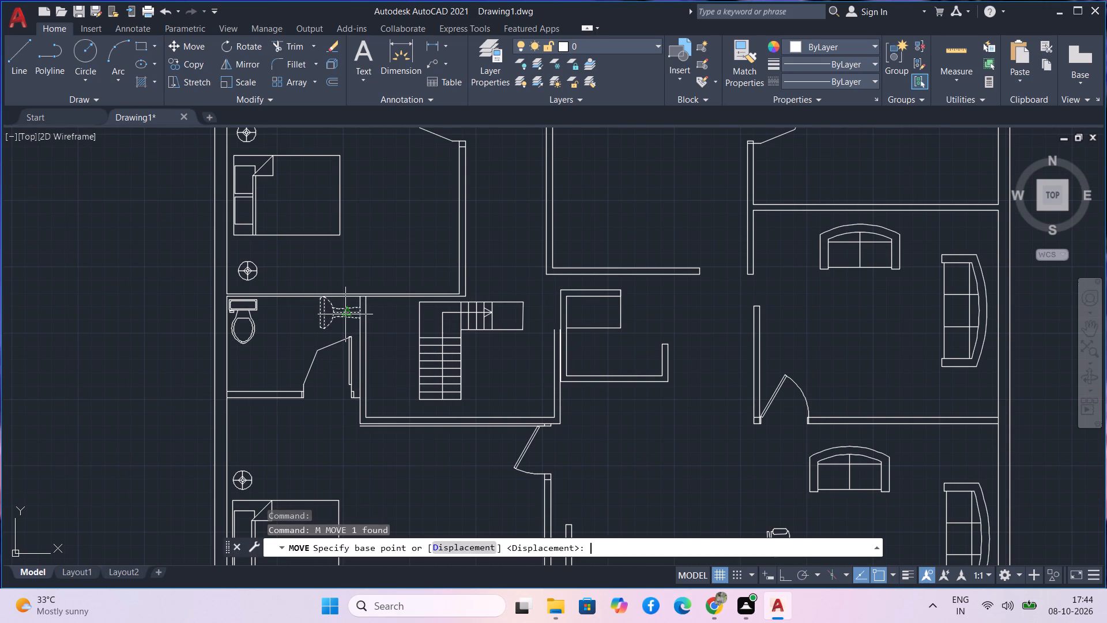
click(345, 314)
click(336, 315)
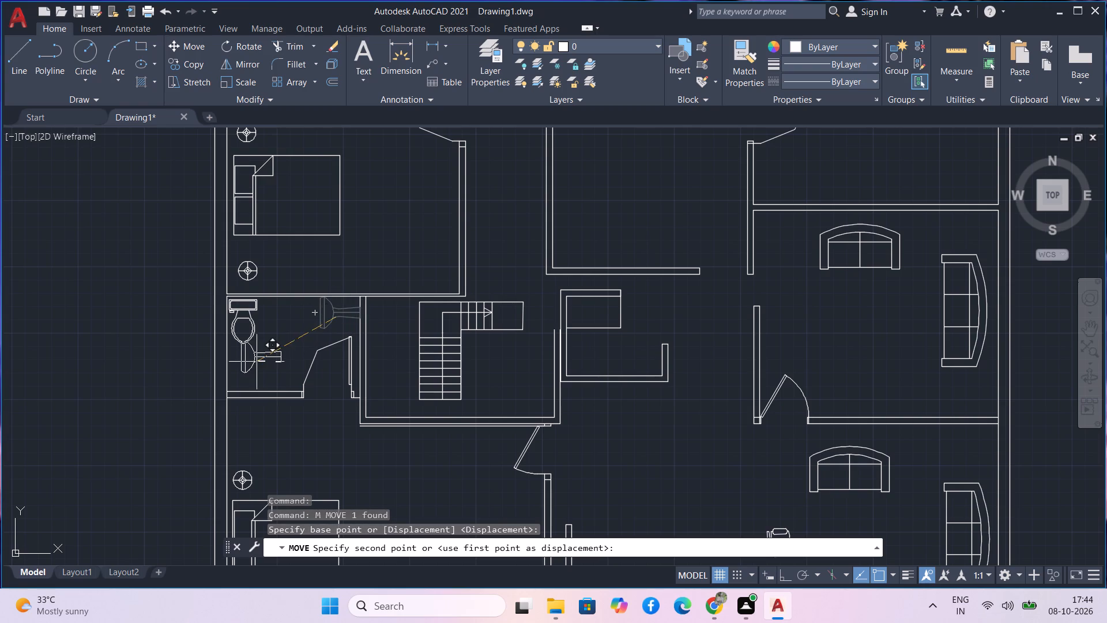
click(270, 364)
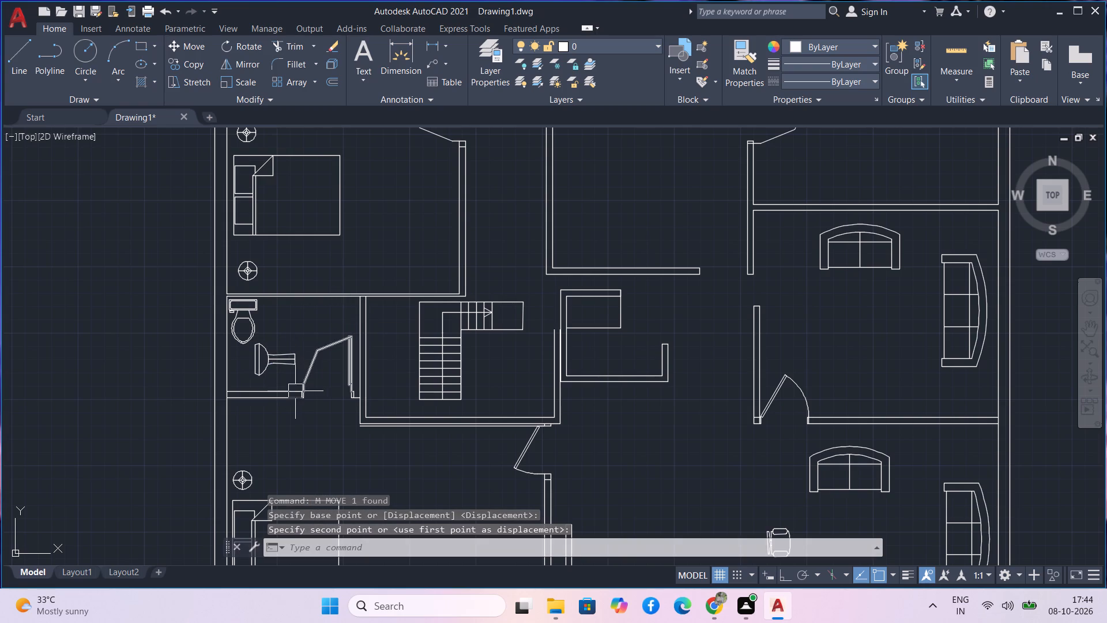
Rotate the pedestal sink in the staircase bathroom 270° about the lower corner of its base, with Ortho on.
click(288, 374)
click(283, 359)
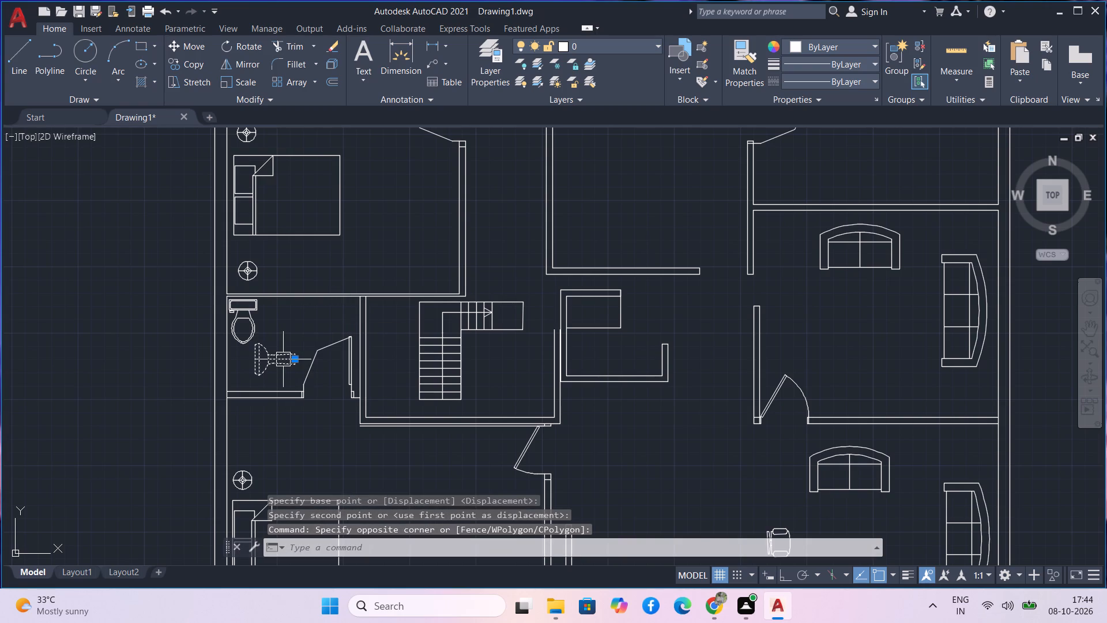
text(ro)
key(space)
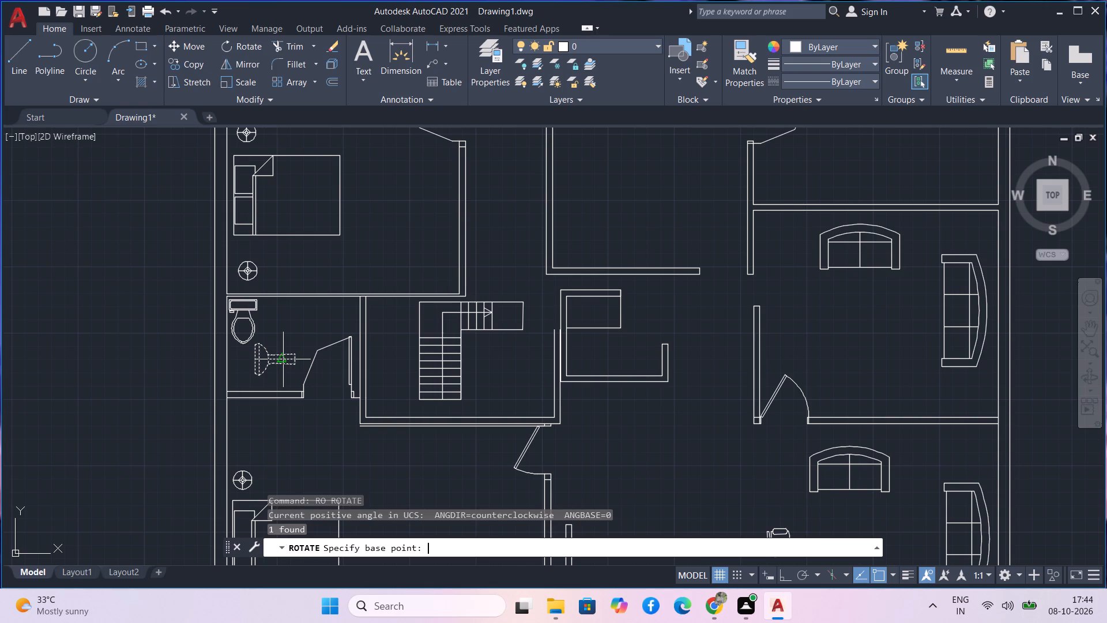
key(F8)
scroll(283, 359, up, 2)
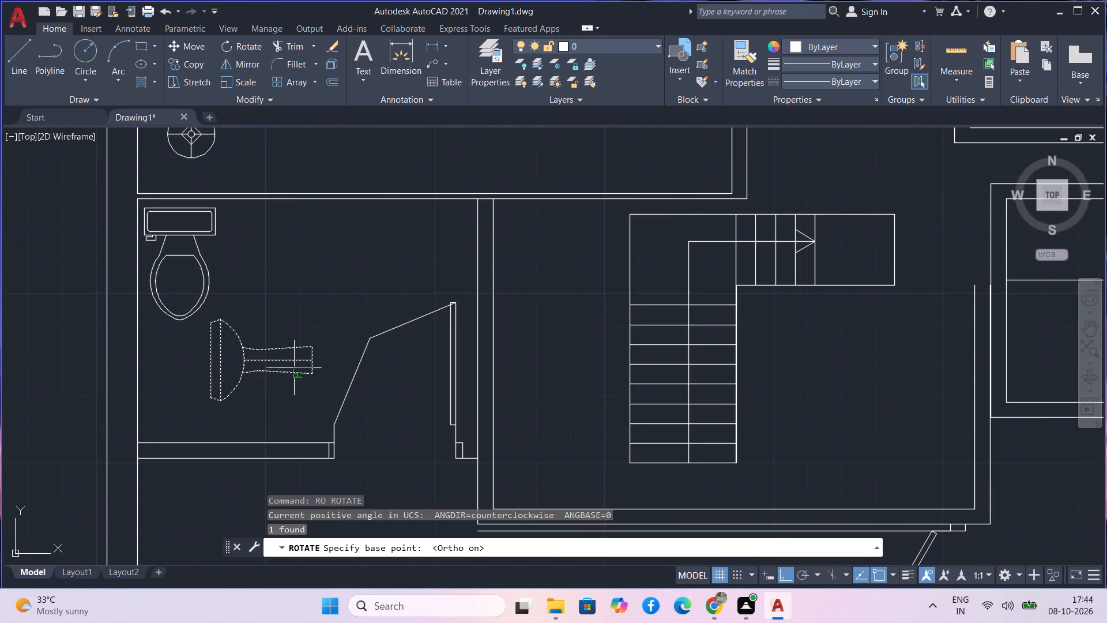
click(311, 376)
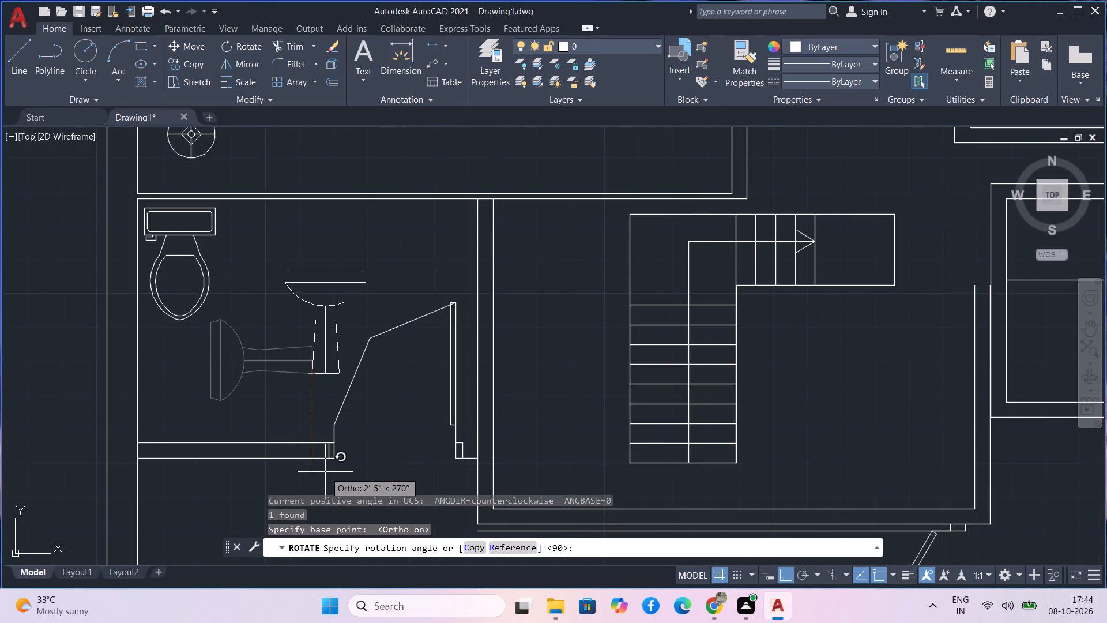
click(325, 478)
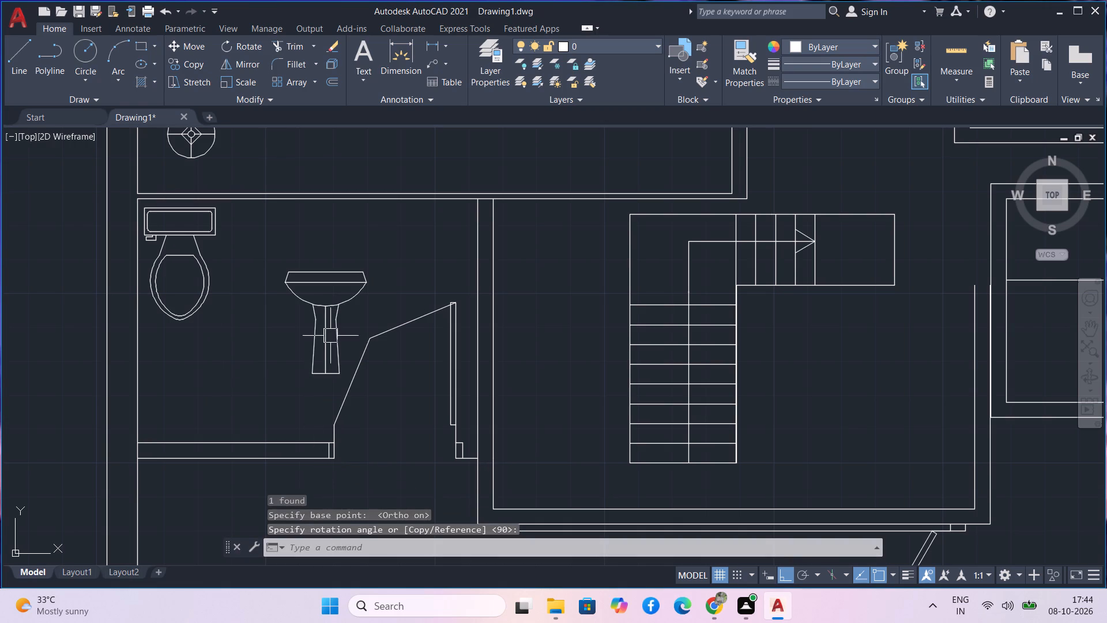
Move the upright pedestal sink down so its base rests on the staircase bathroom's bottom wall, left of the door, with Ortho off.
click(300, 324)
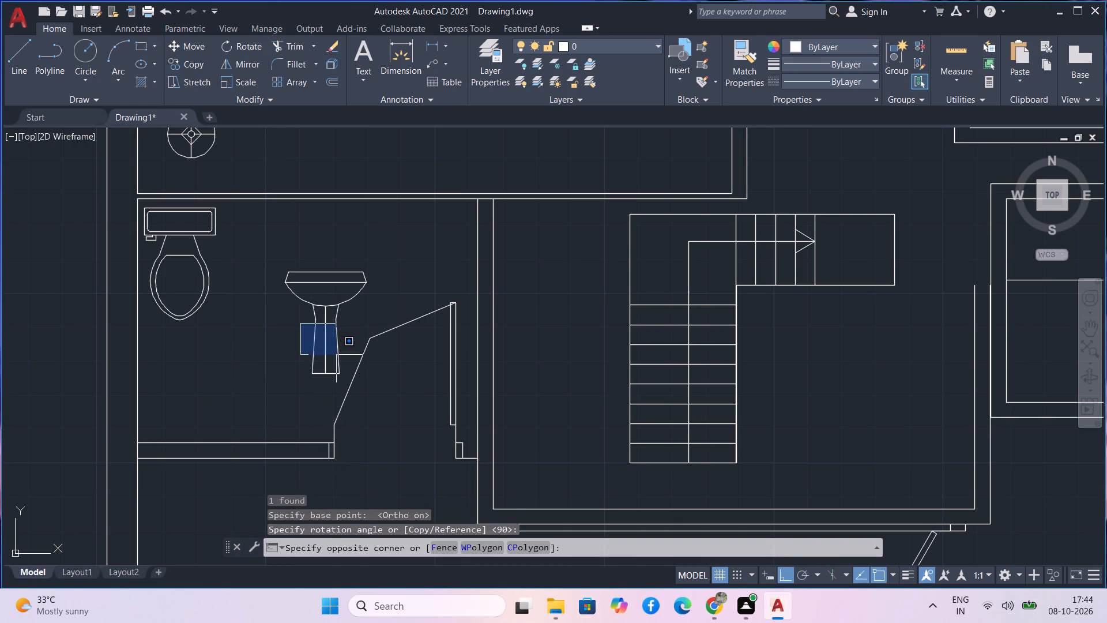
click(341, 374)
drag(297, 224, 312, 267)
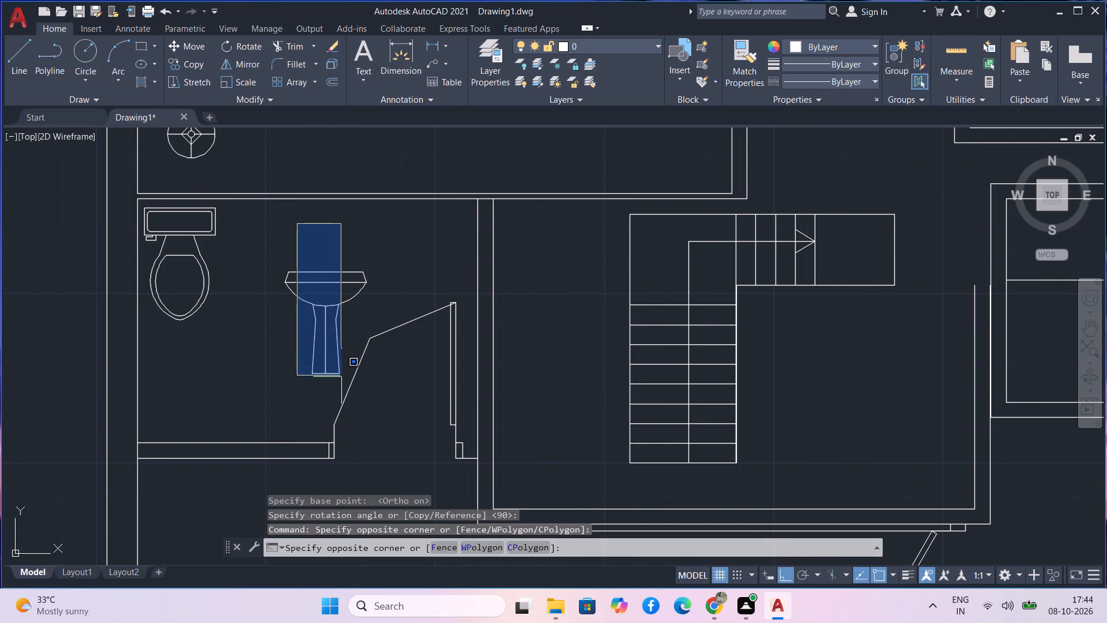
click(342, 377)
click(344, 365)
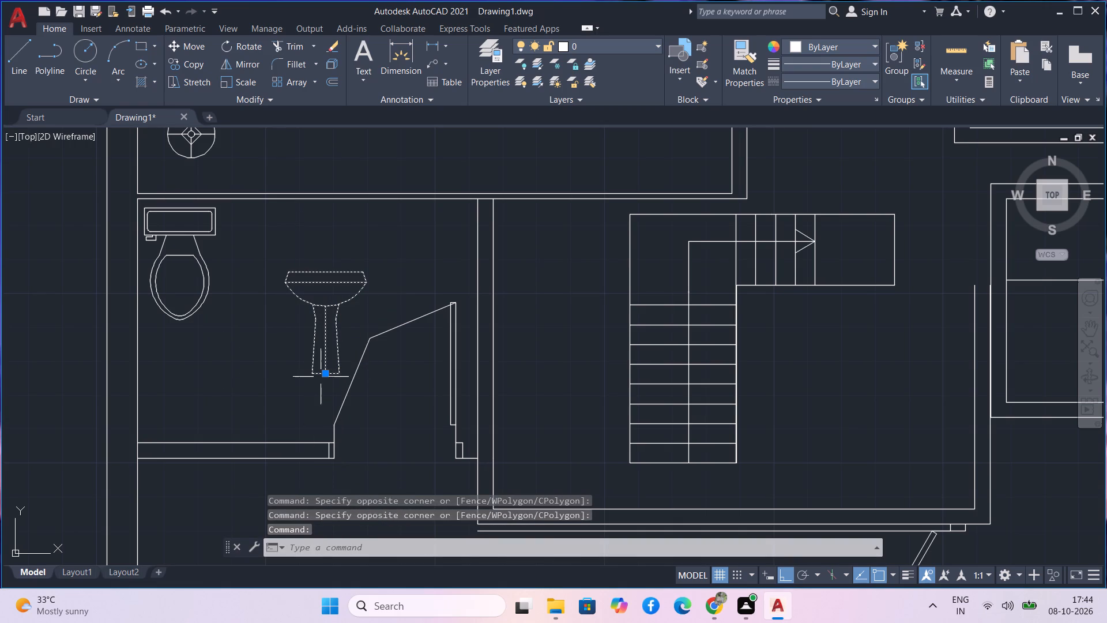
text(m)
key(space)
click(329, 373)
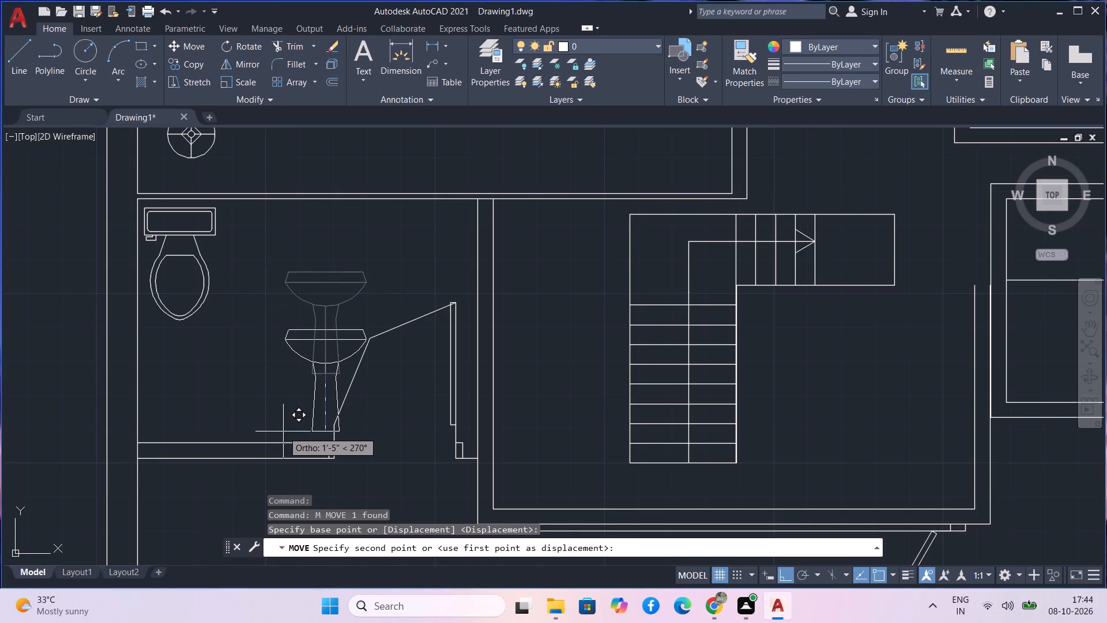
key(F8)
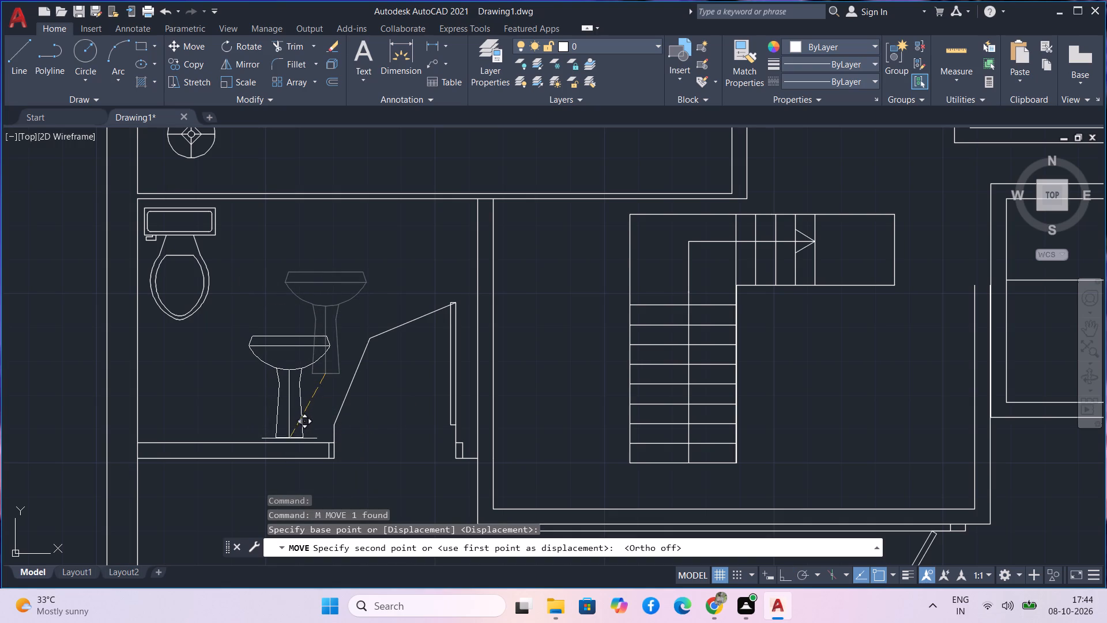
click(291, 441)
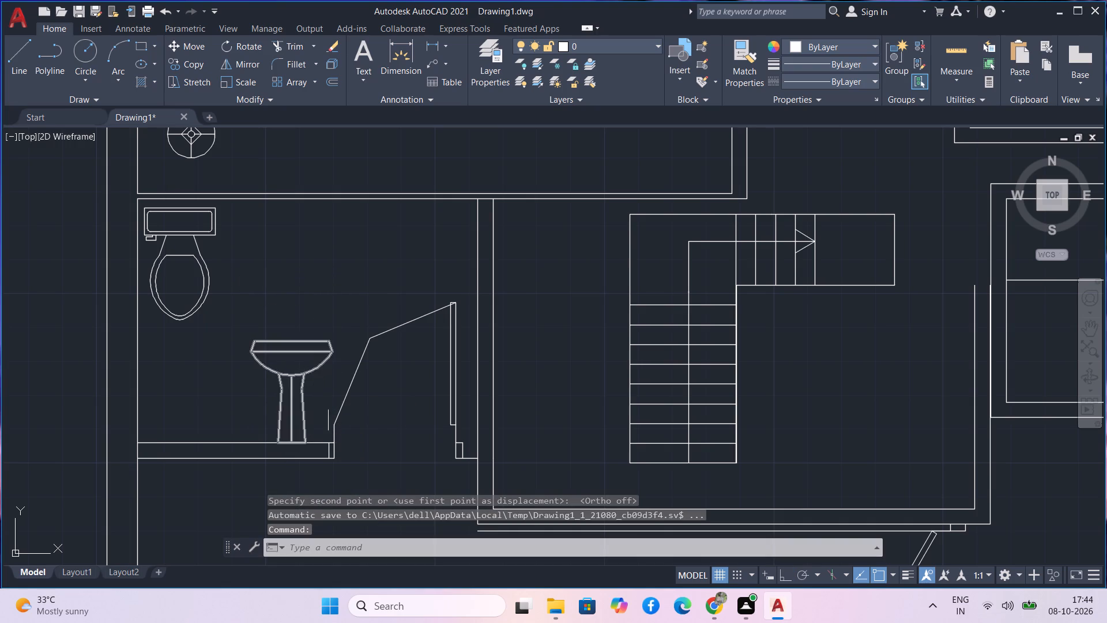
Copy the pedestal sink from the staircase bathroom into the lower bathroom beside the garden, right of the toilet and below the door swing.
click(322, 392)
click(286, 352)
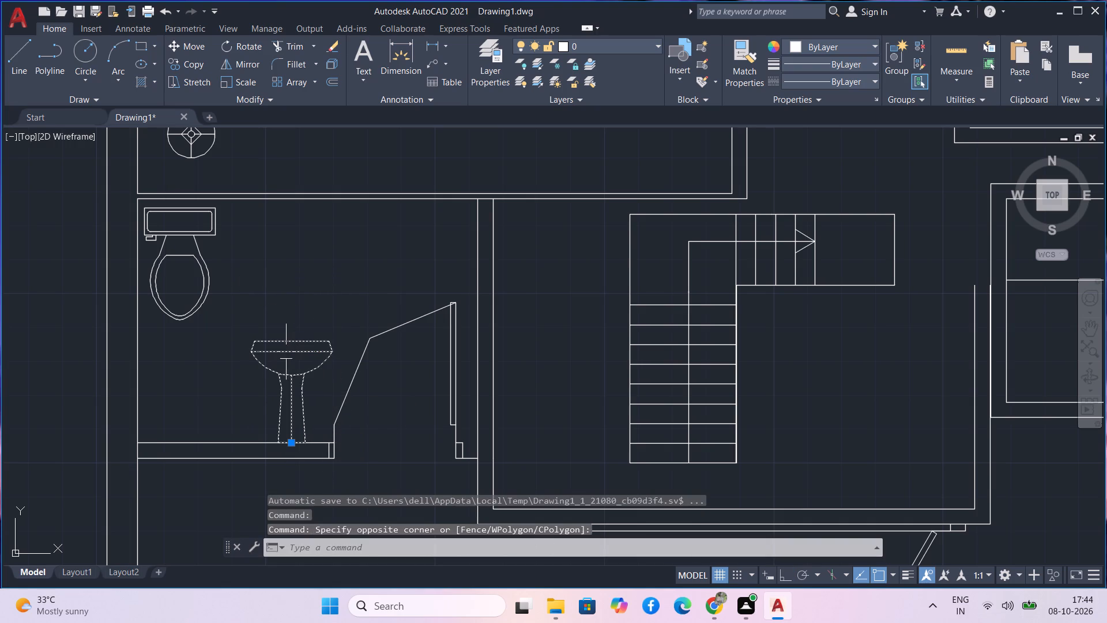
text(co)
key(space)
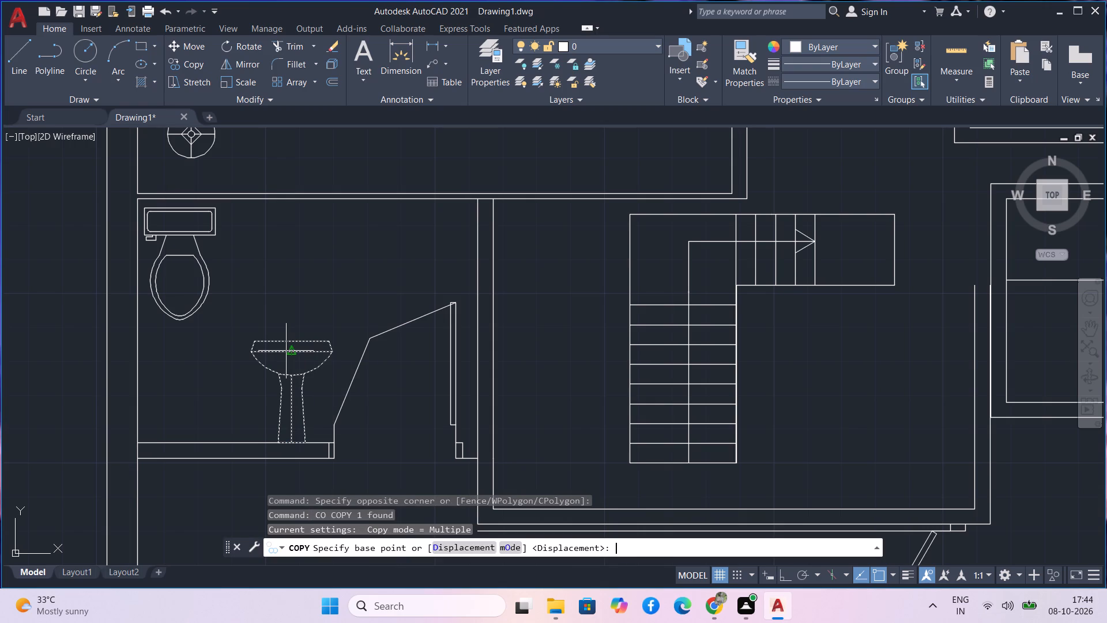
click(286, 351)
click(300, 406)
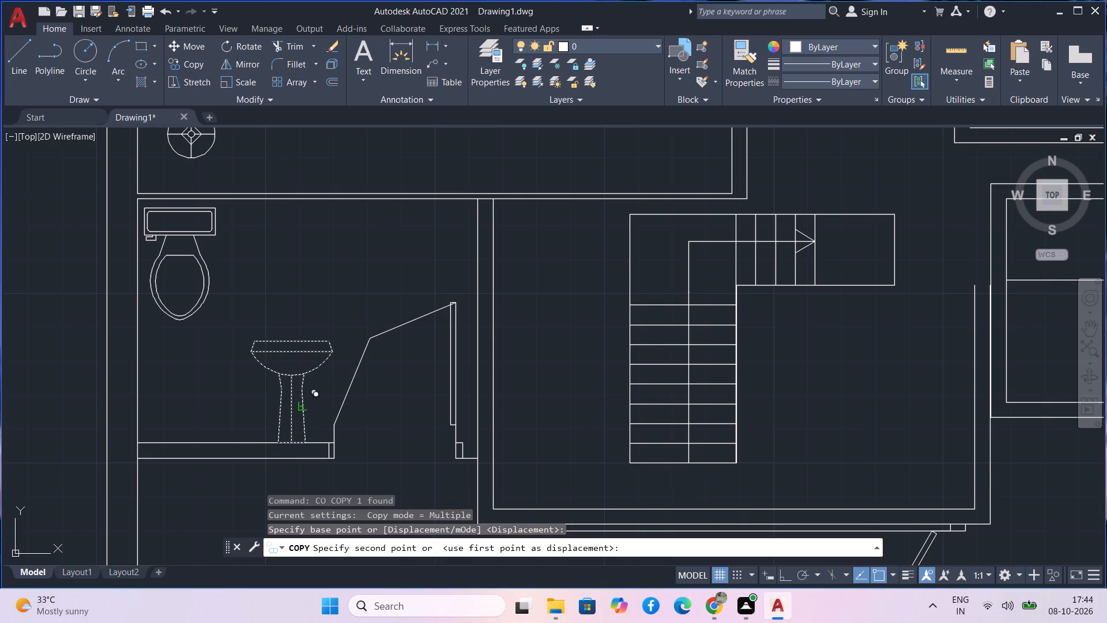
scroll(333, 531, down, 2)
middle_drag(352, 486, 477, 200)
scroll(475, 250, down, 2)
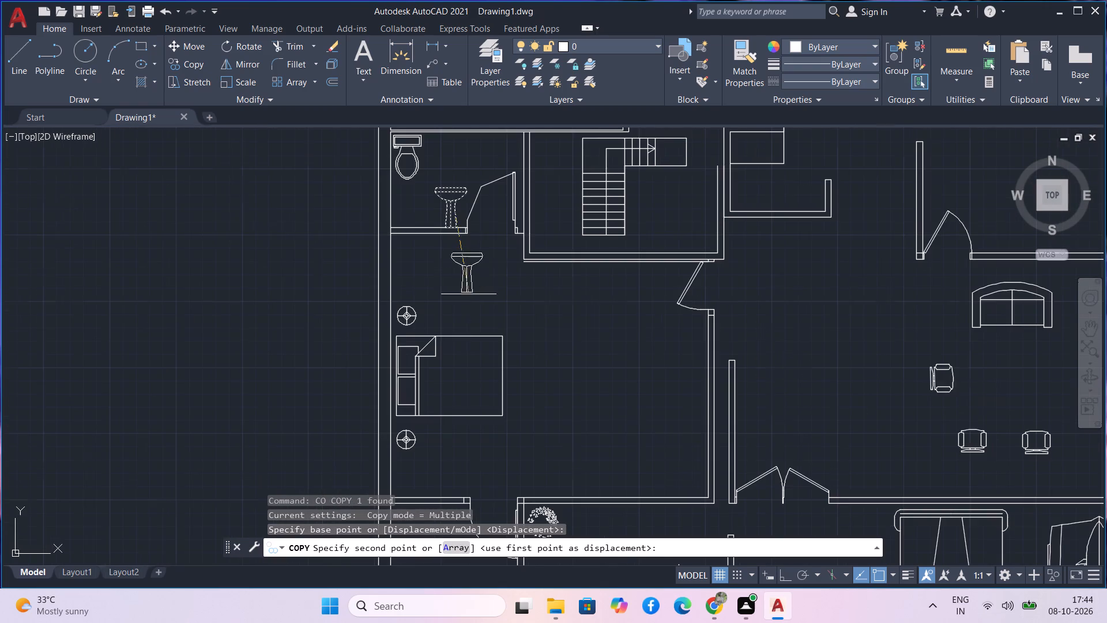
scroll(469, 336, down, 3)
scroll(457, 410, up, 3)
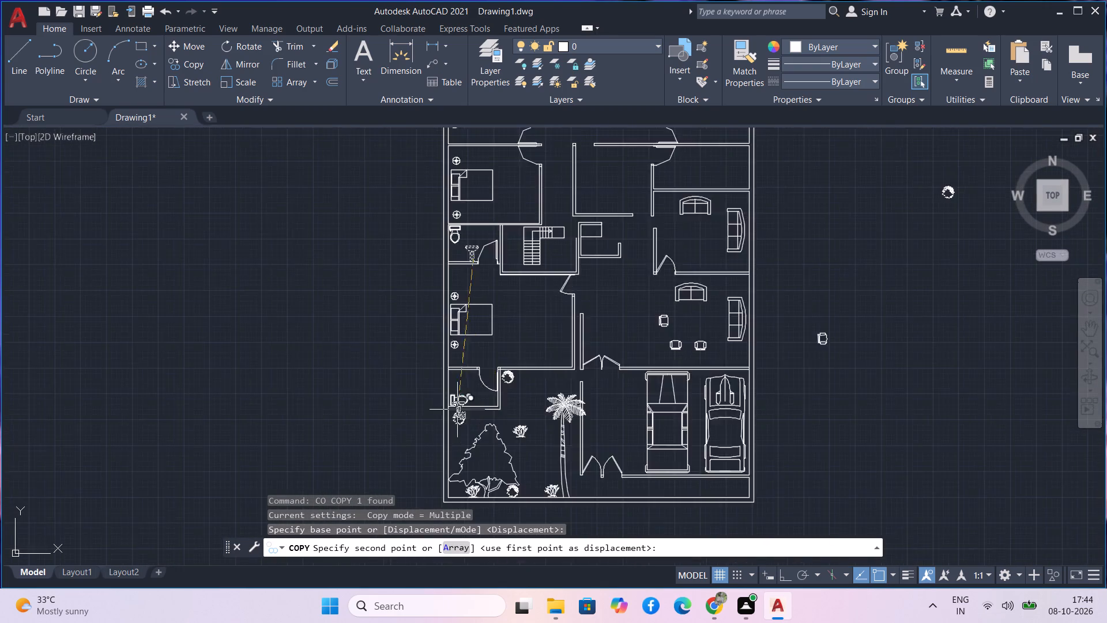
scroll(471, 406, up, 3)
scroll(581, 379, up, 2)
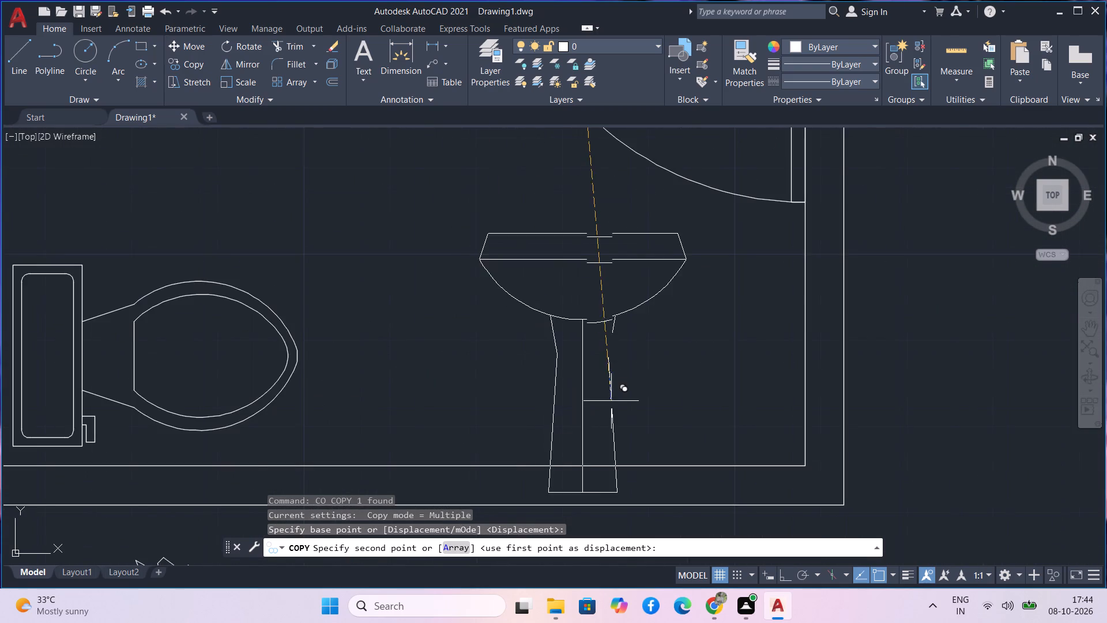
scroll(611, 402, down, 1)
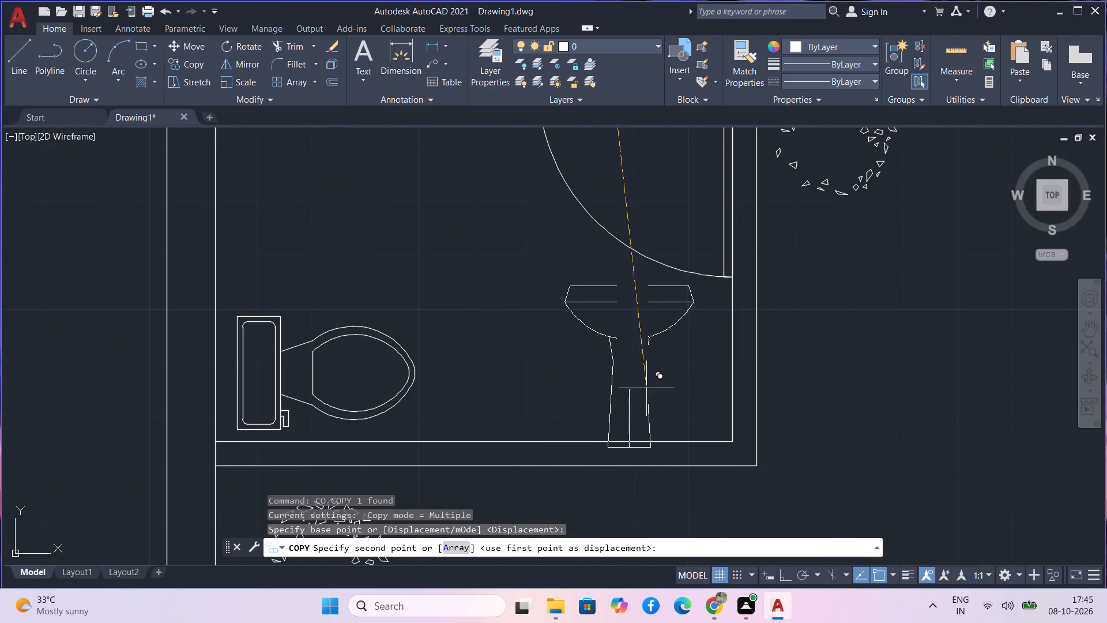
scroll(420, 242, down, 1)
middle_drag(433, 283, 478, 451)
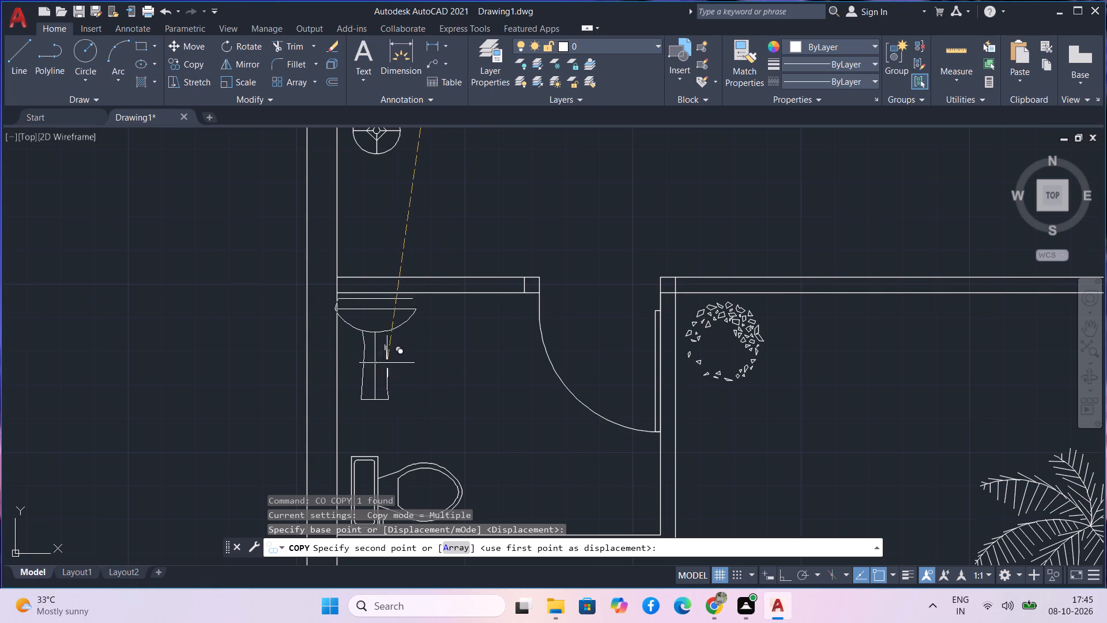
scroll(386, 368, down, 1)
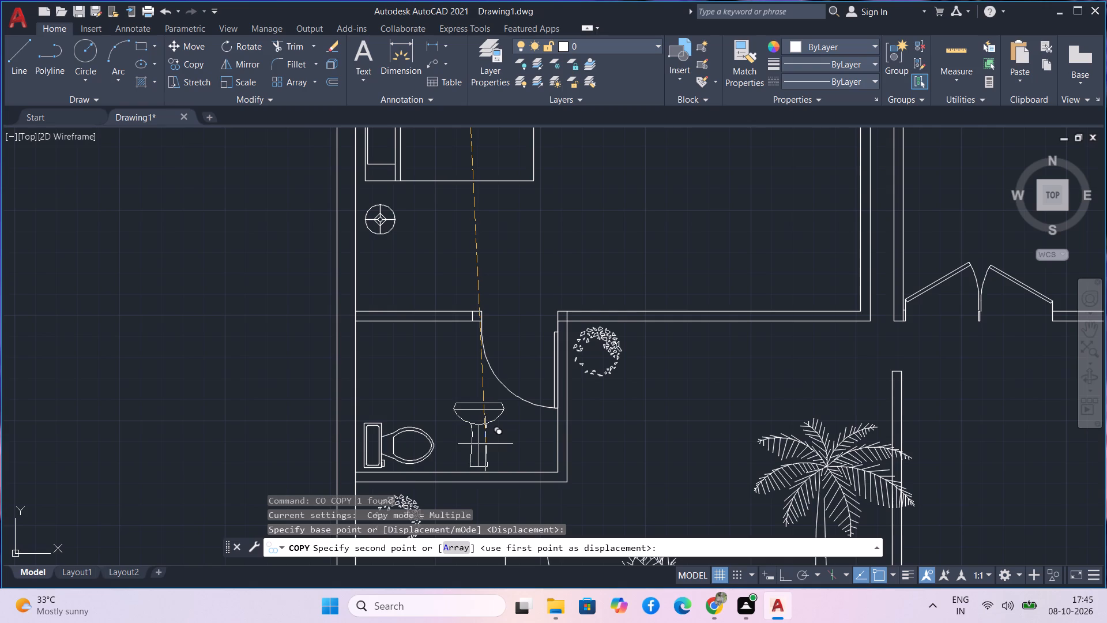
click(485, 440)
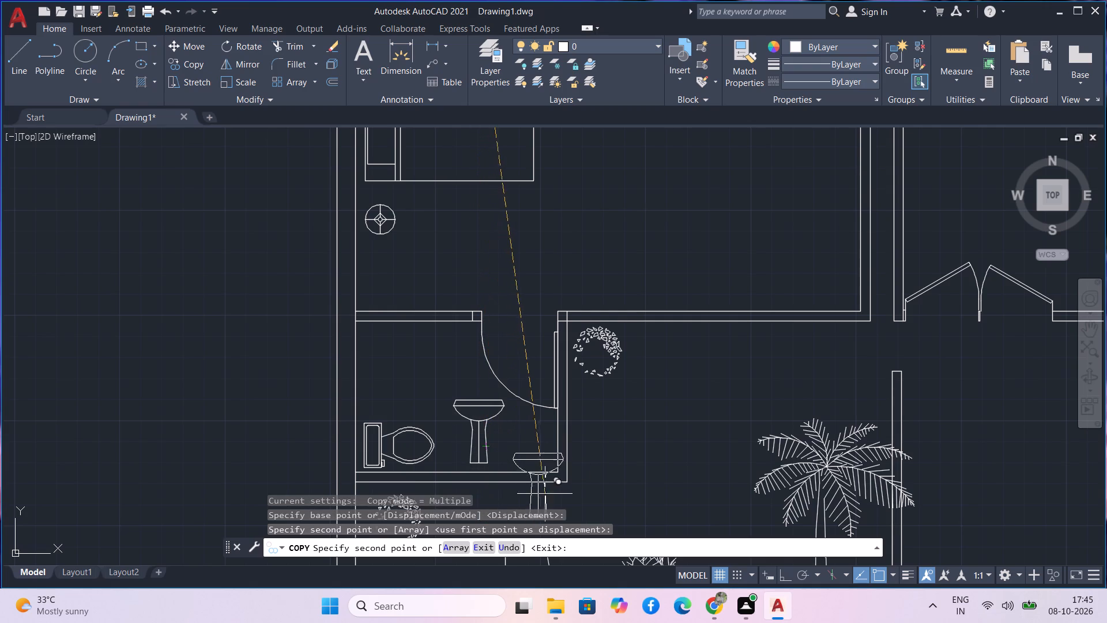
key(Escape)
Rotate the lower bathroom's pedestal sink a quarter turn counterclockwise about the lower right corner of its base, with Ortho on.
click(500, 444)
click(474, 430)
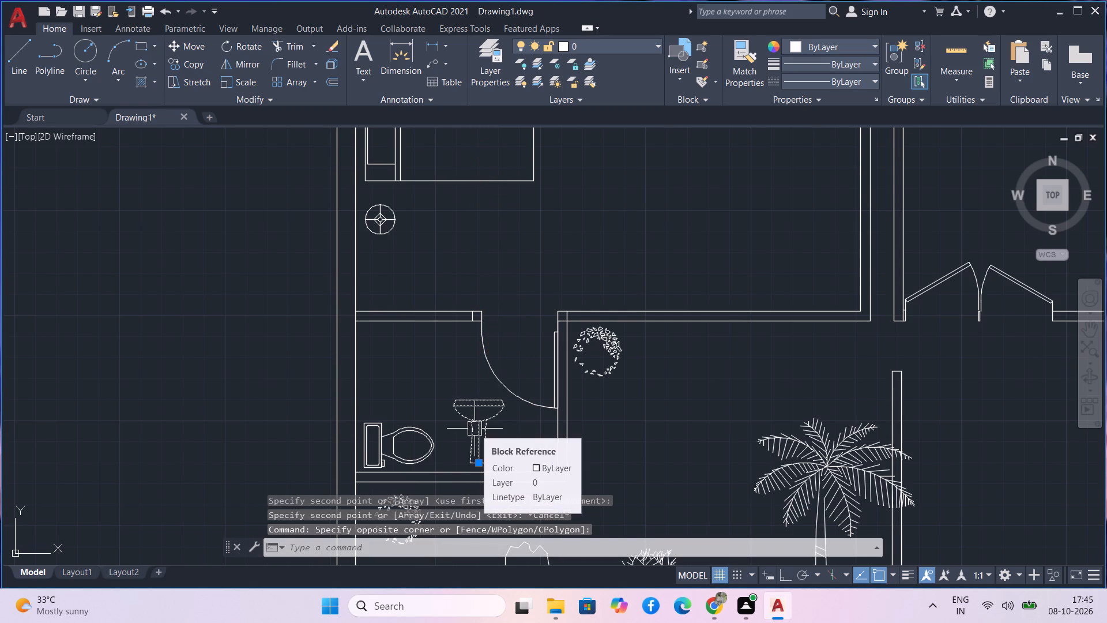
text(ro)
key(space)
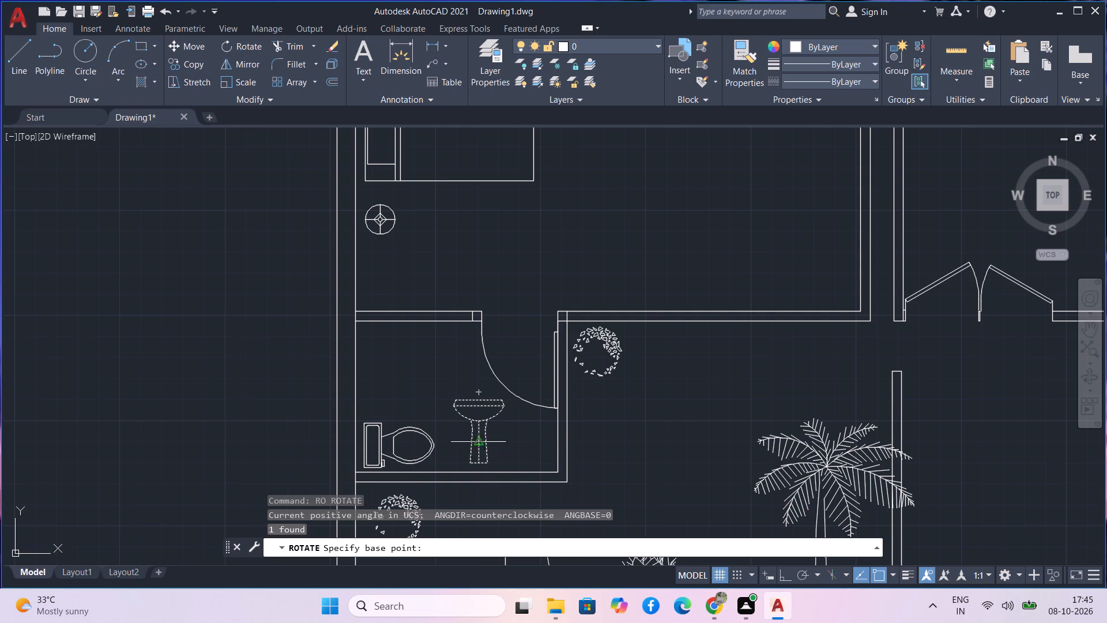
middle_click(483, 461)
drag(485, 464, 491, 459)
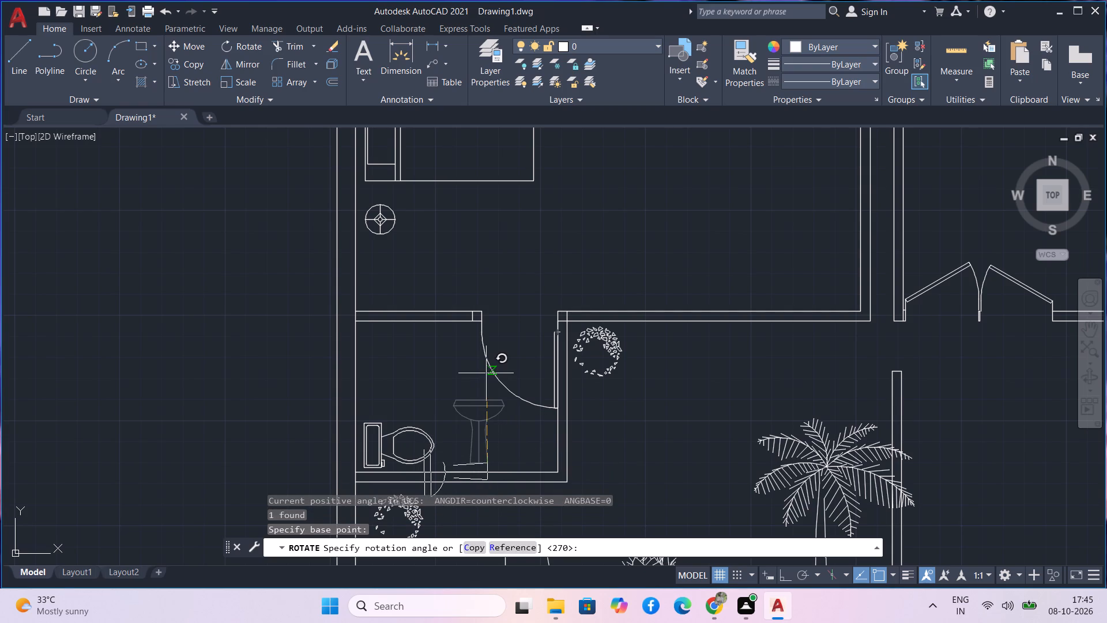
key(F8)
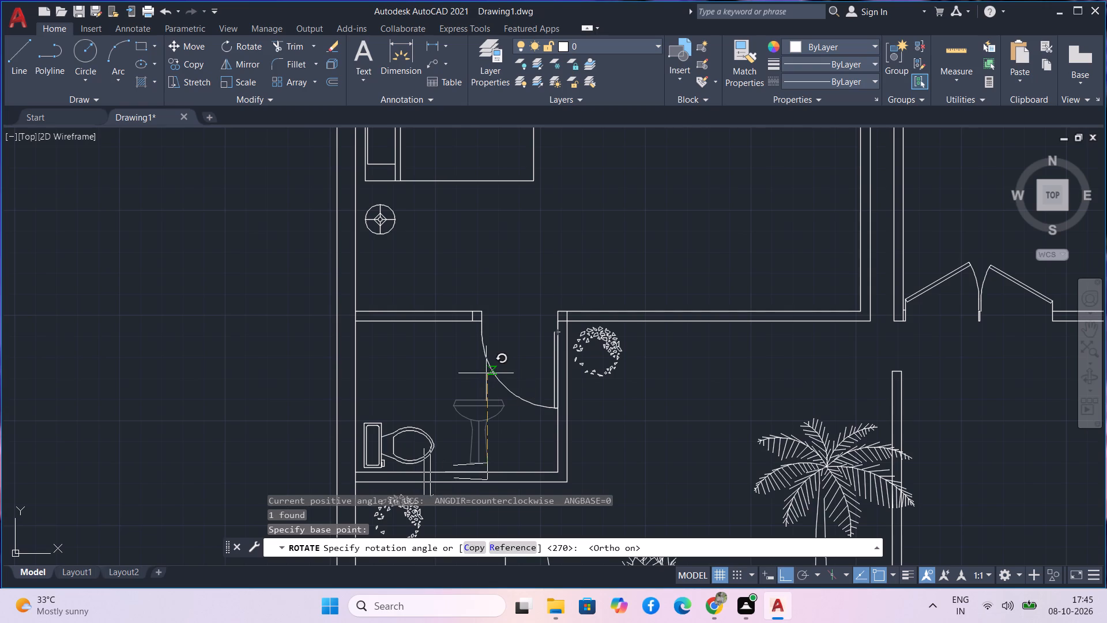
click(486, 373)
click(378, 419)
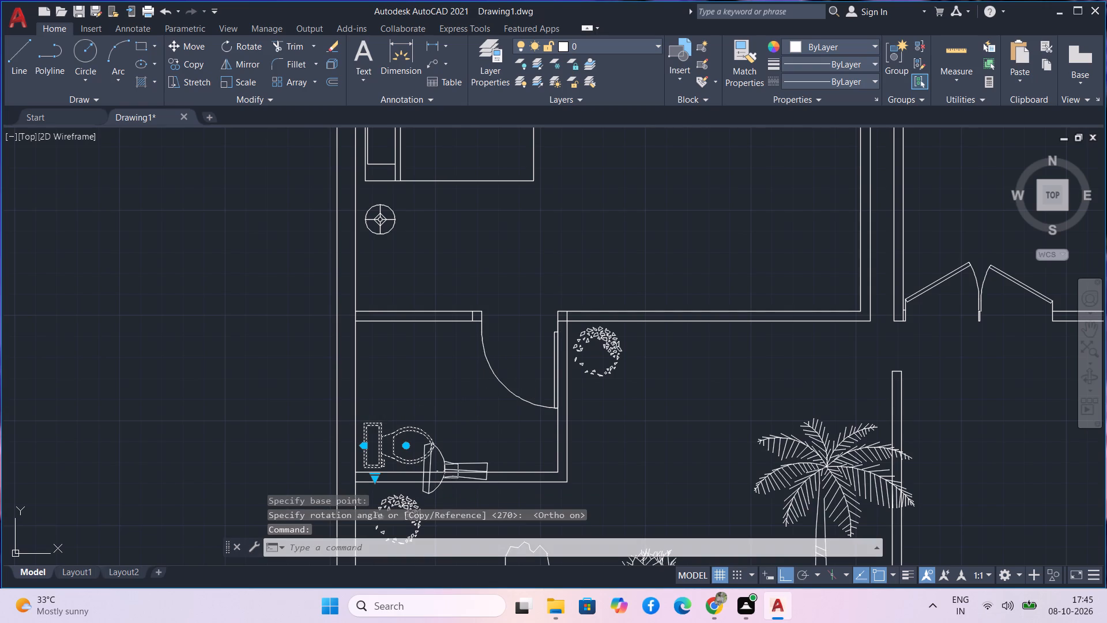
key(Escape)
Move the rotated pedestal sink so its base centre meets the lower bathroom's right wall just below the door, with Ortho off.
click(465, 463)
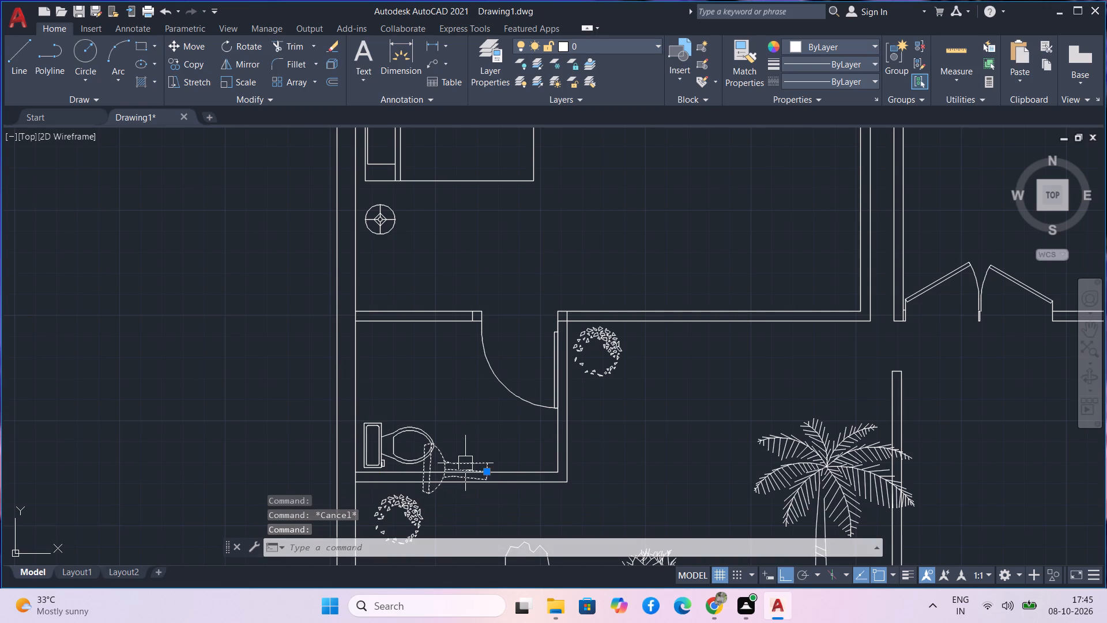
click(491, 474)
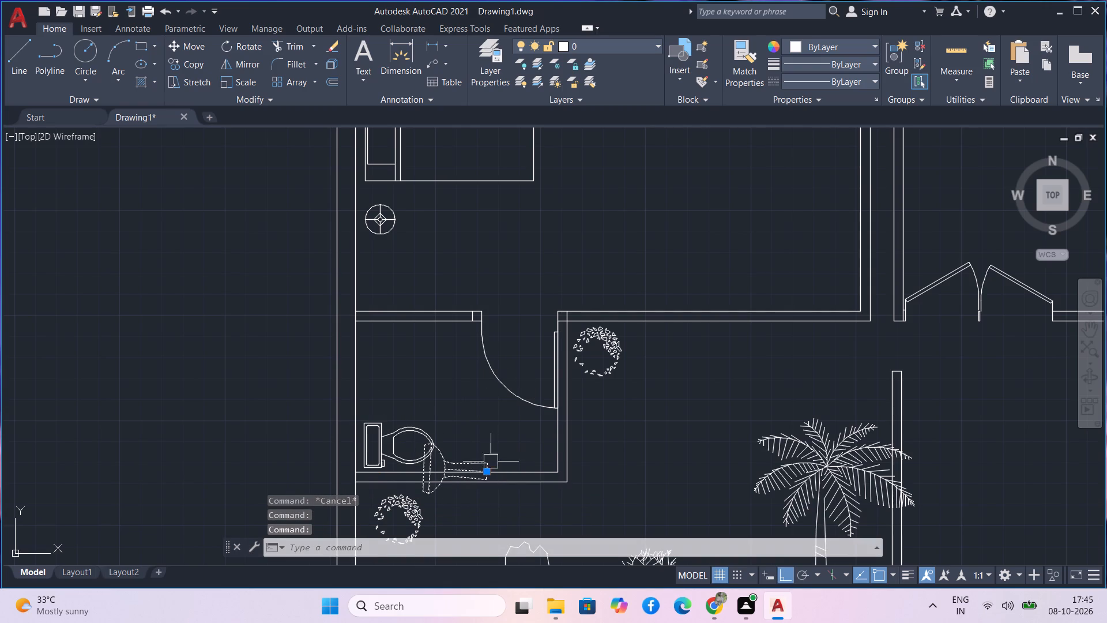
scroll(485, 469, up, 4)
click(487, 478)
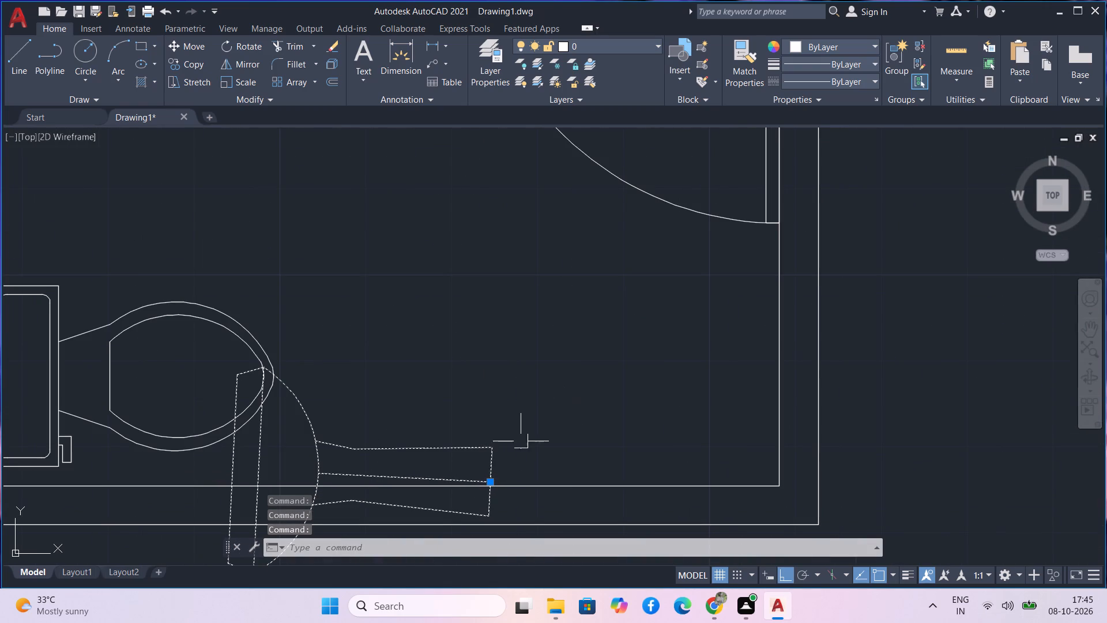
double_click(481, 481)
text(m)
key(space)
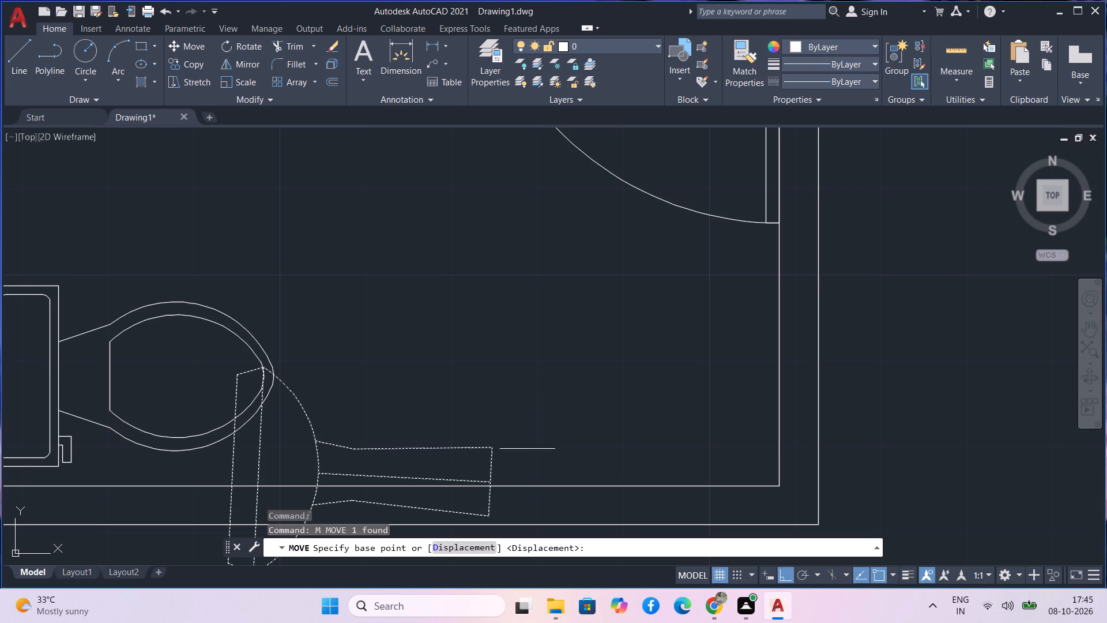
click(491, 478)
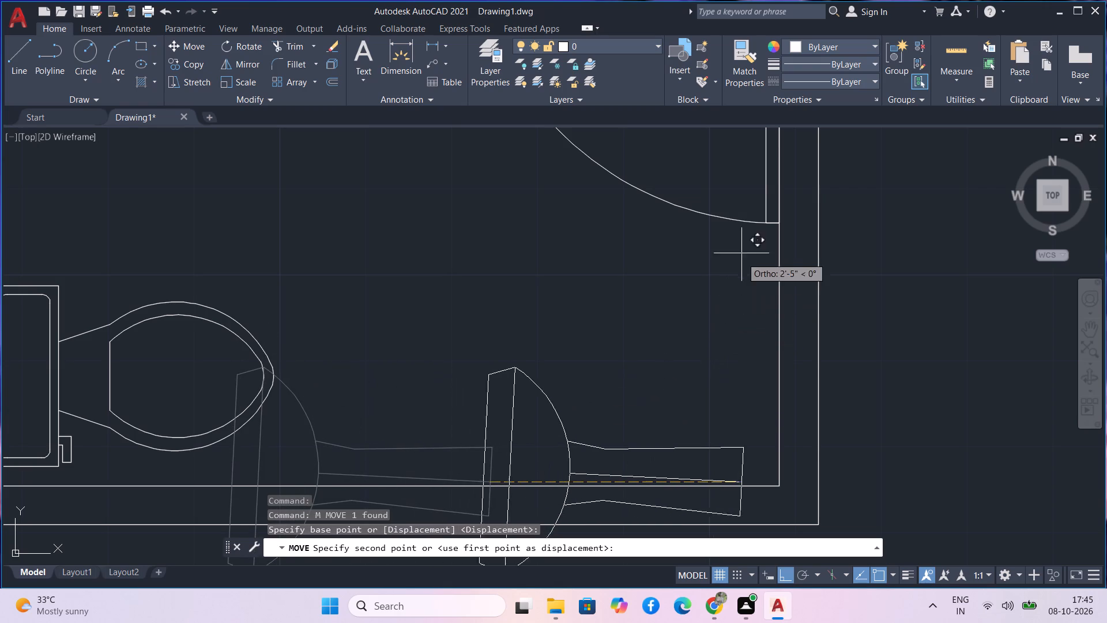
key(F8)
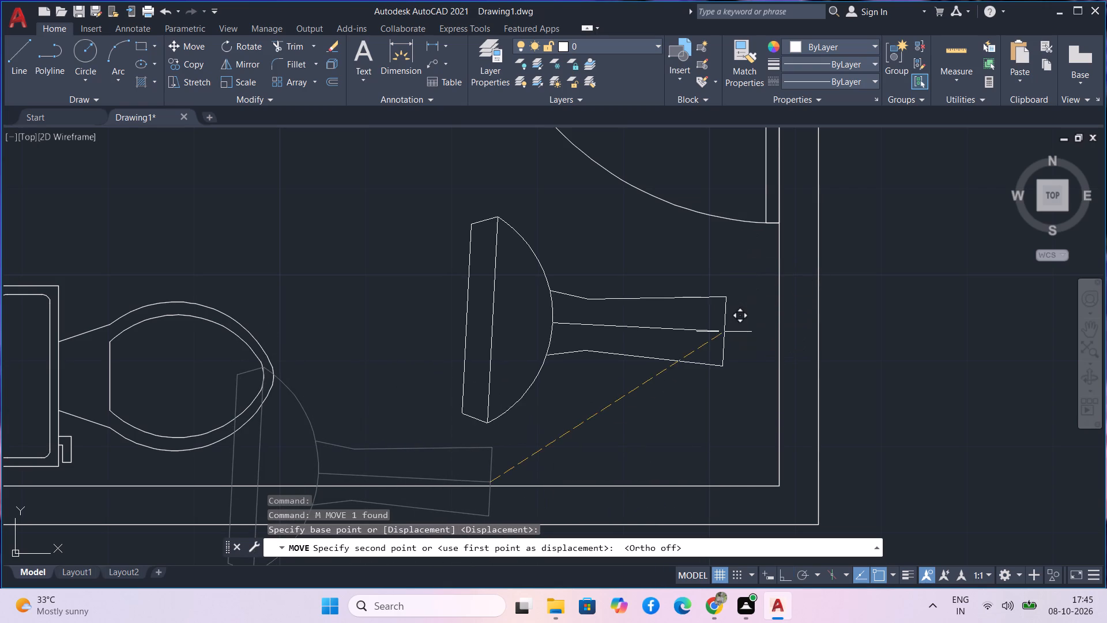
click(776, 291)
key(Escape)
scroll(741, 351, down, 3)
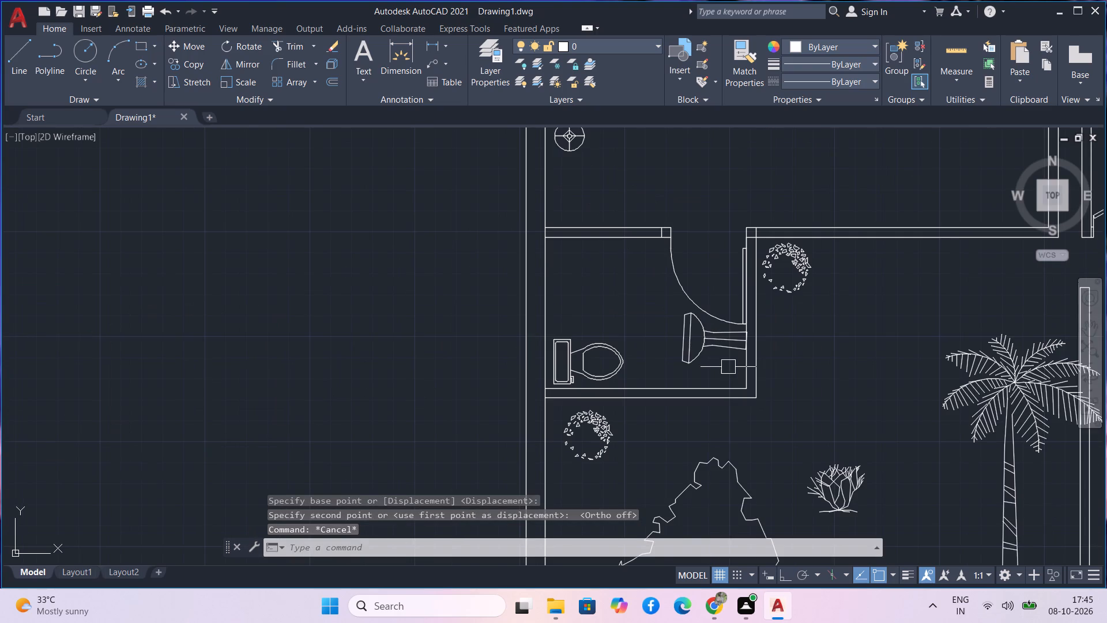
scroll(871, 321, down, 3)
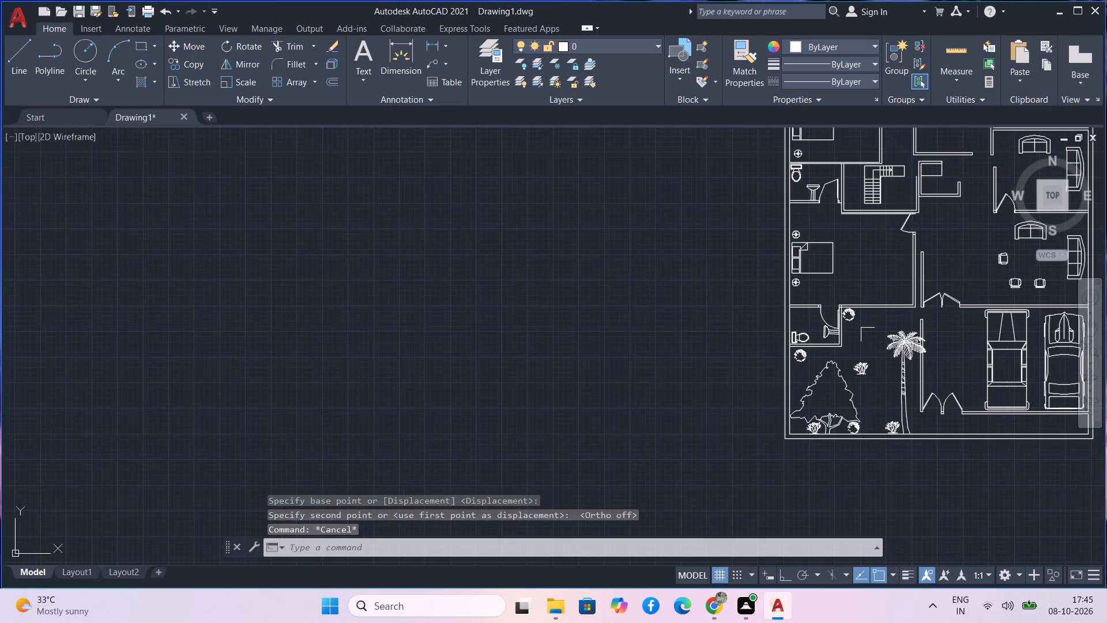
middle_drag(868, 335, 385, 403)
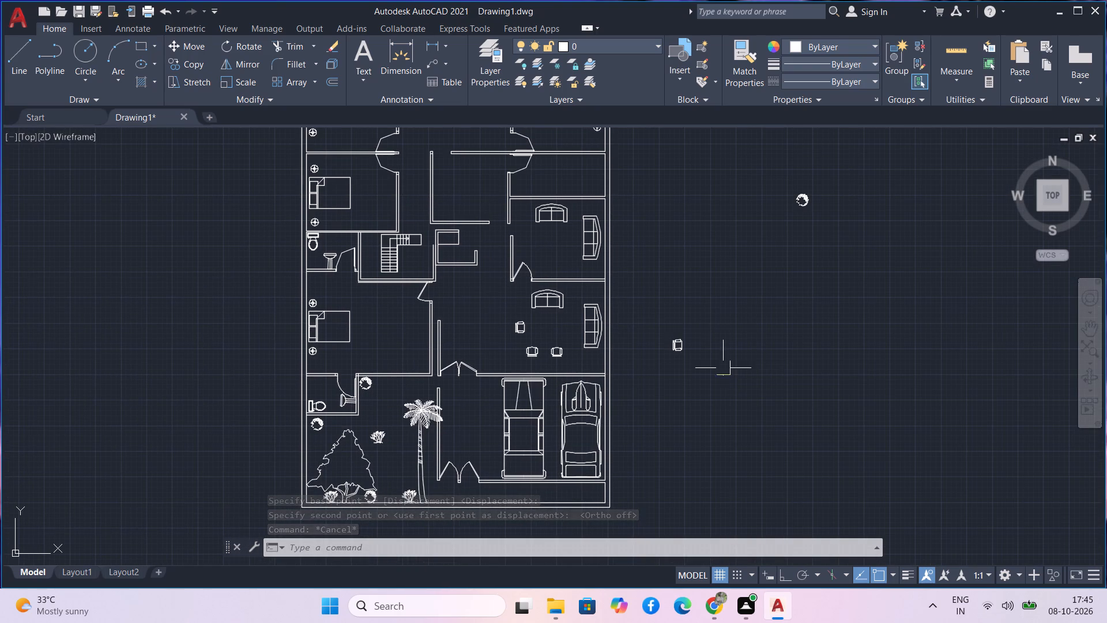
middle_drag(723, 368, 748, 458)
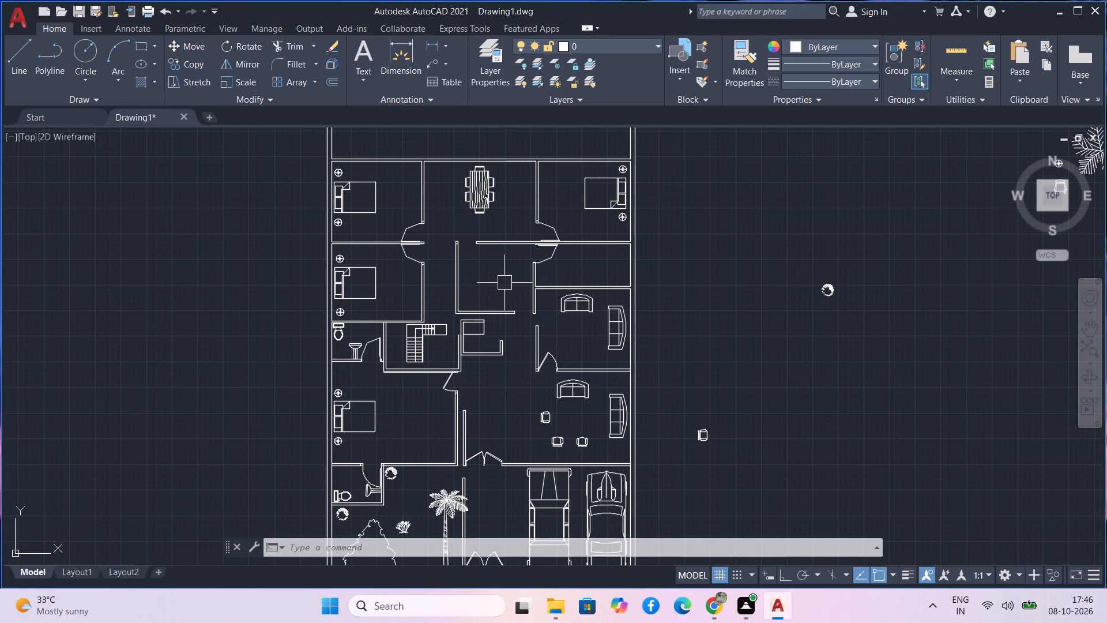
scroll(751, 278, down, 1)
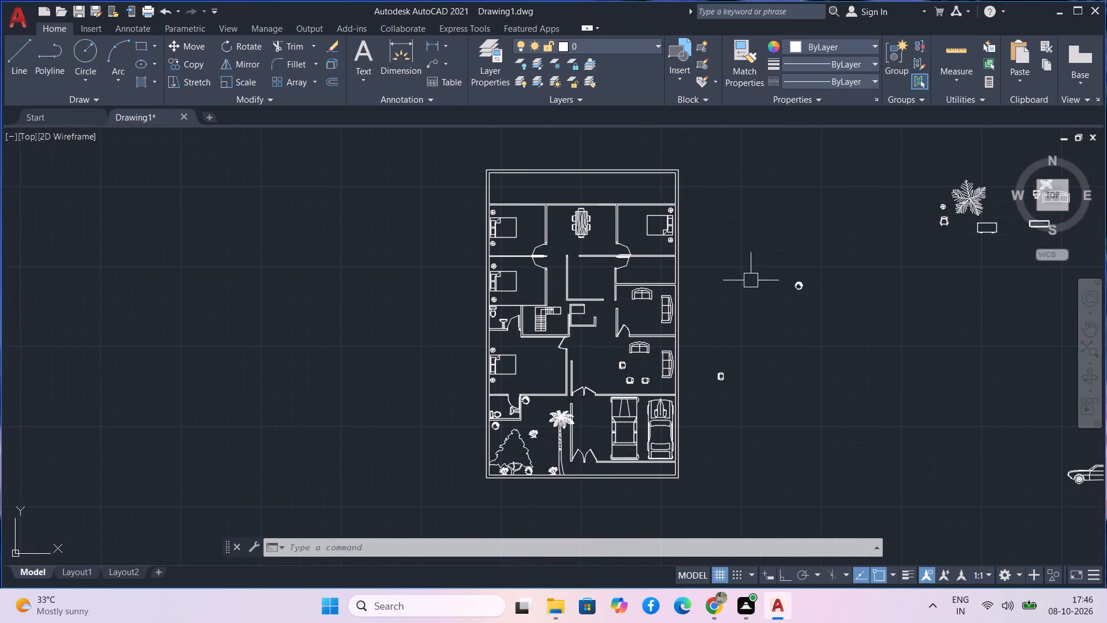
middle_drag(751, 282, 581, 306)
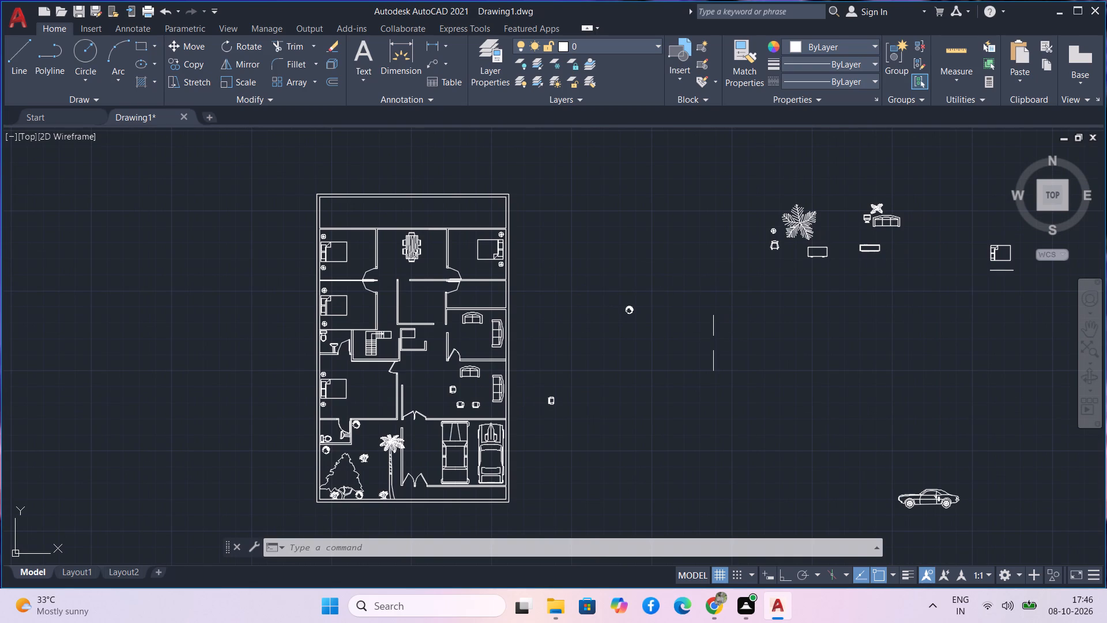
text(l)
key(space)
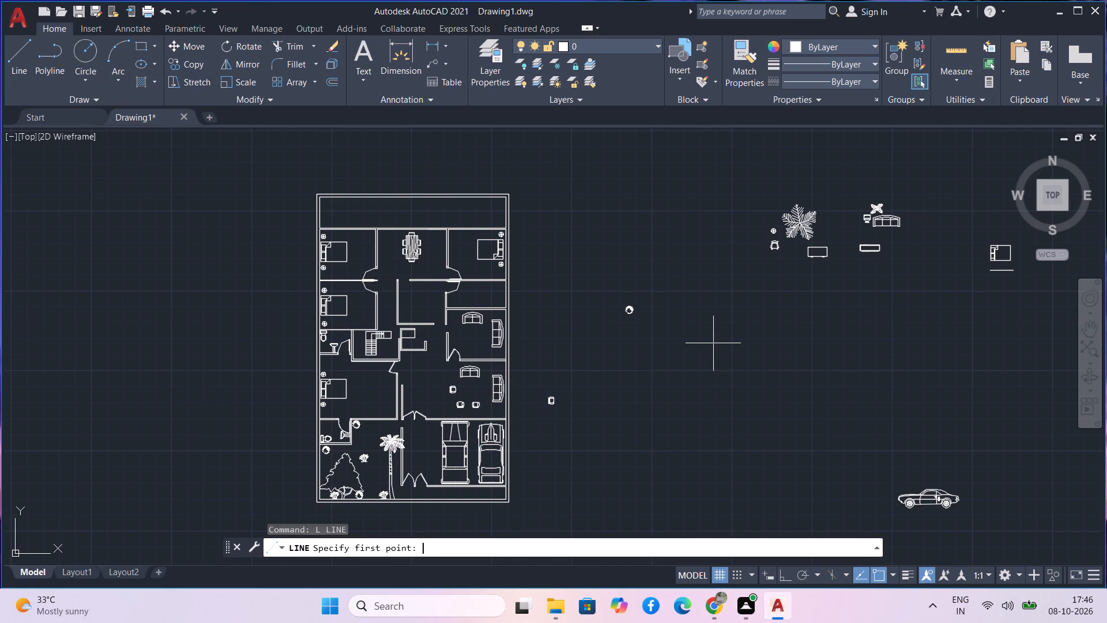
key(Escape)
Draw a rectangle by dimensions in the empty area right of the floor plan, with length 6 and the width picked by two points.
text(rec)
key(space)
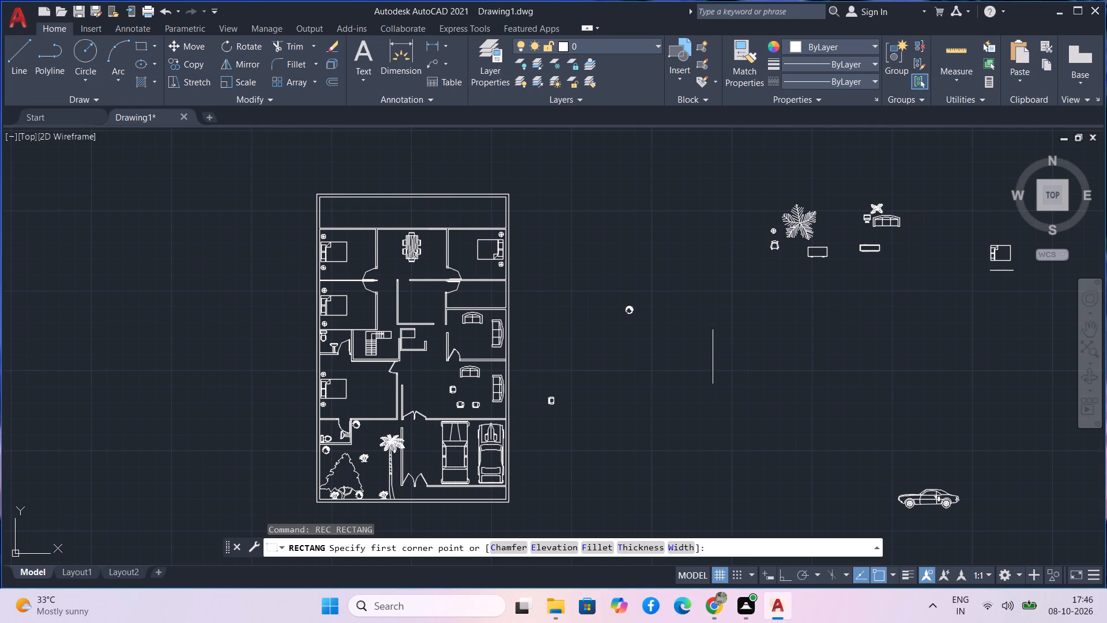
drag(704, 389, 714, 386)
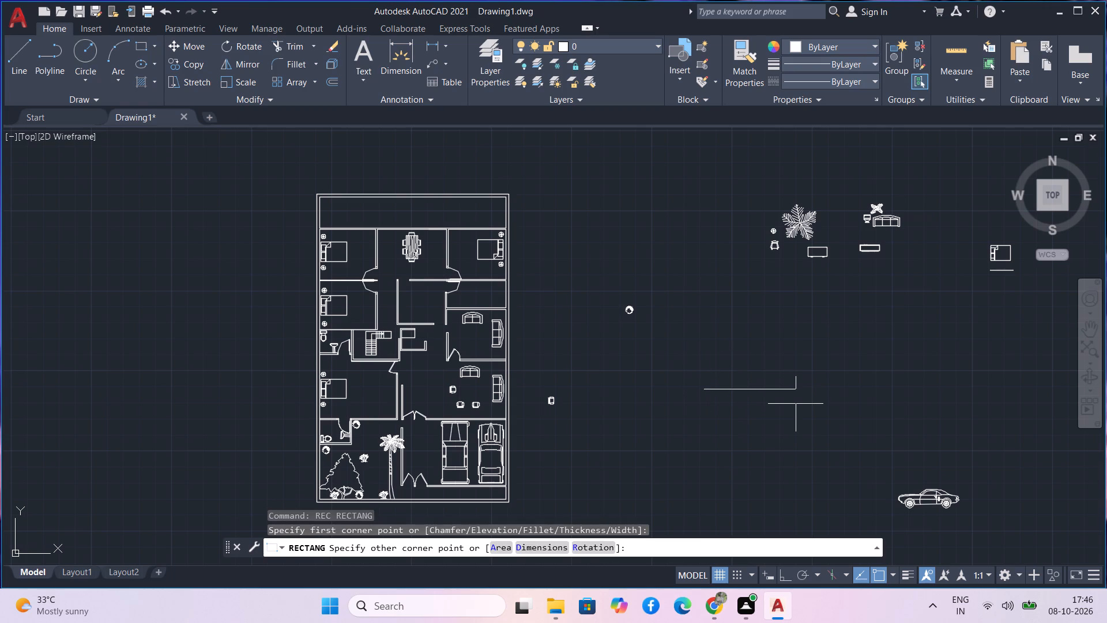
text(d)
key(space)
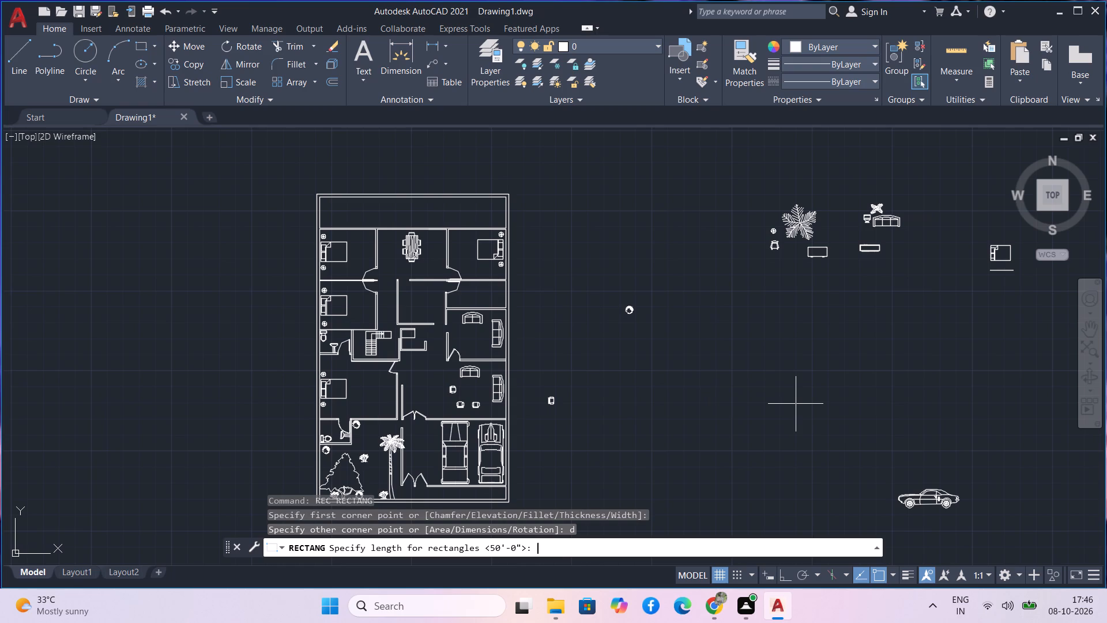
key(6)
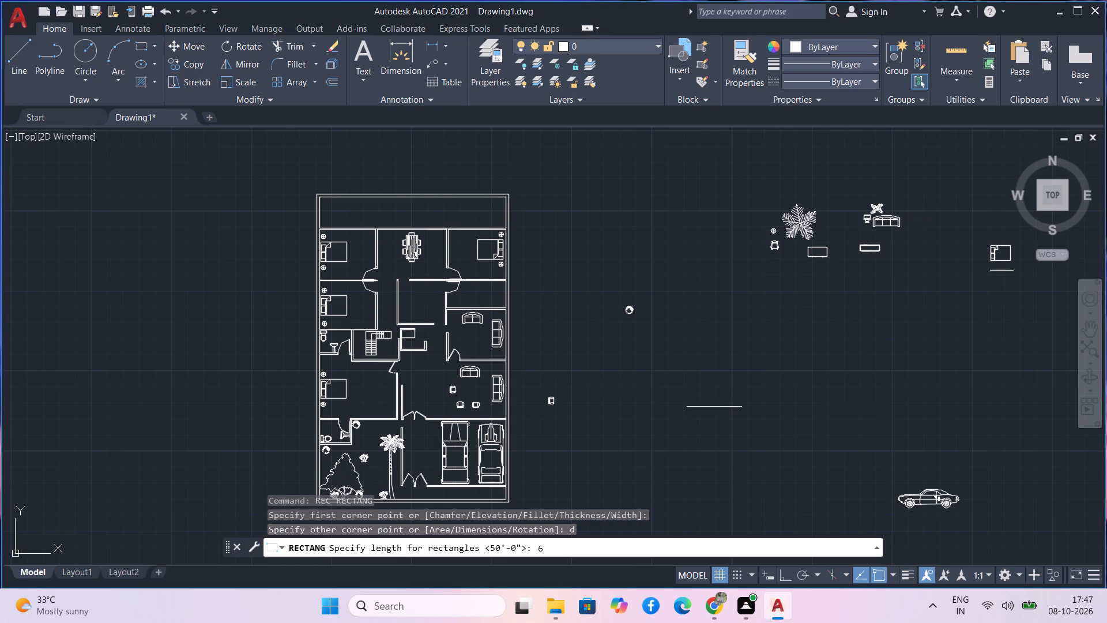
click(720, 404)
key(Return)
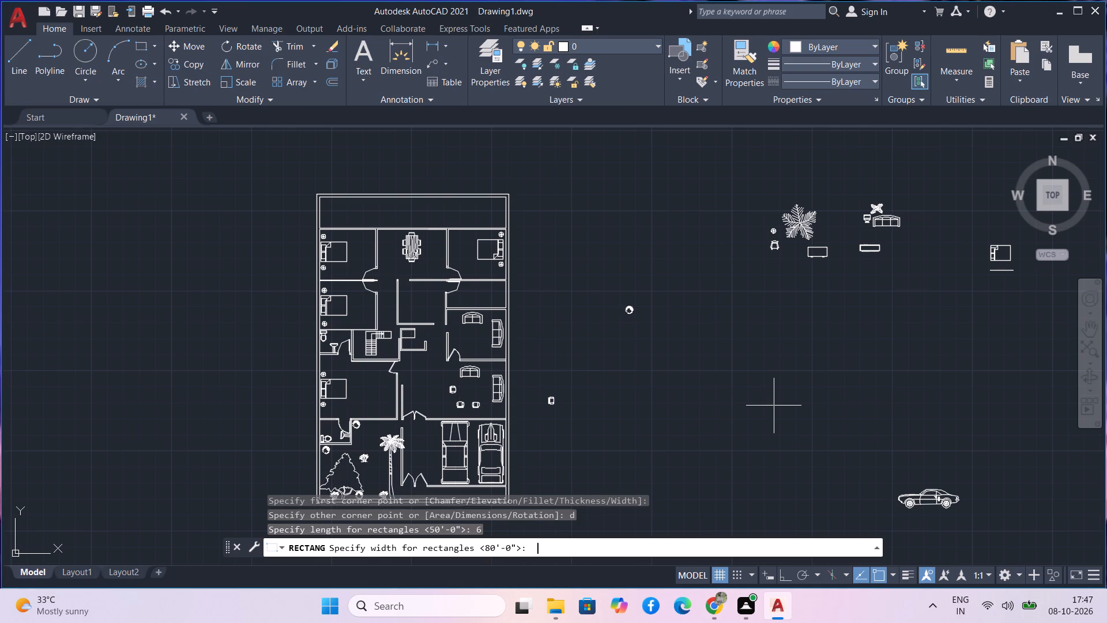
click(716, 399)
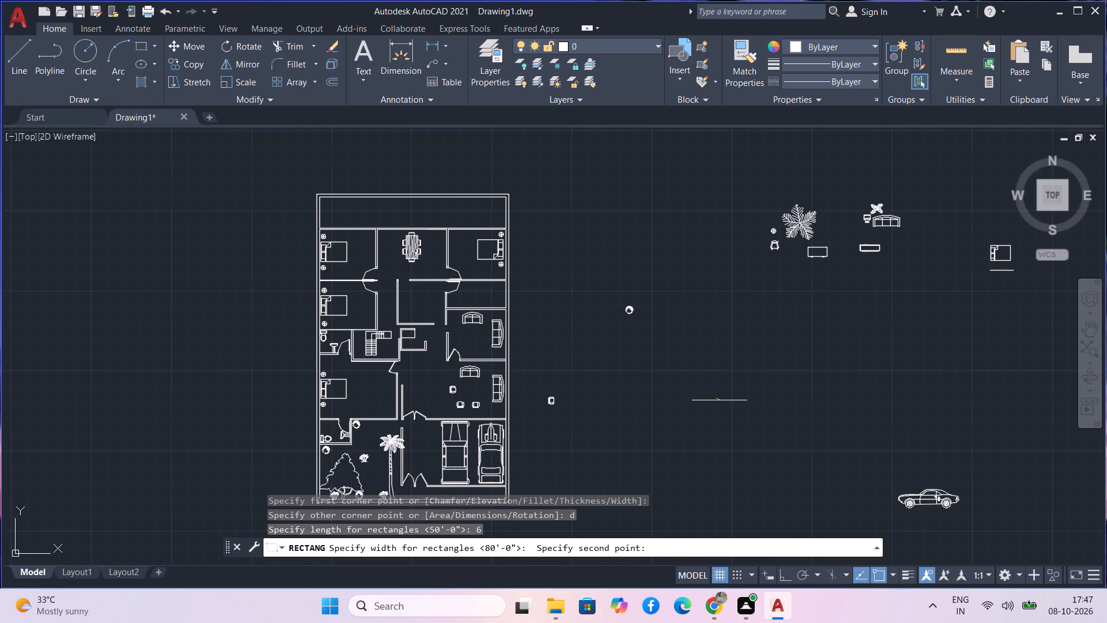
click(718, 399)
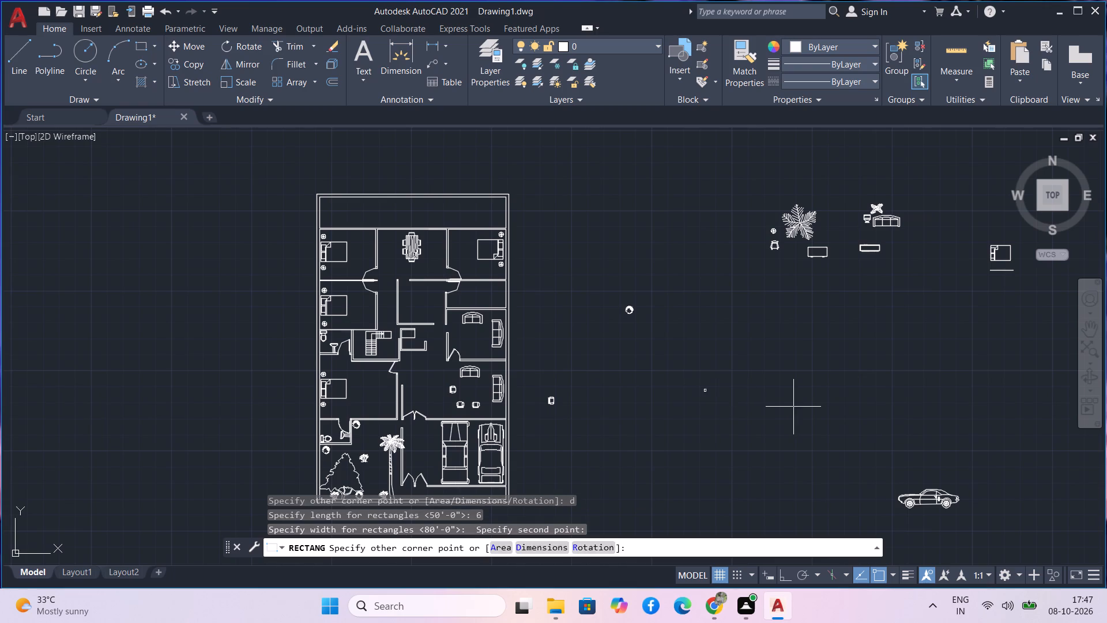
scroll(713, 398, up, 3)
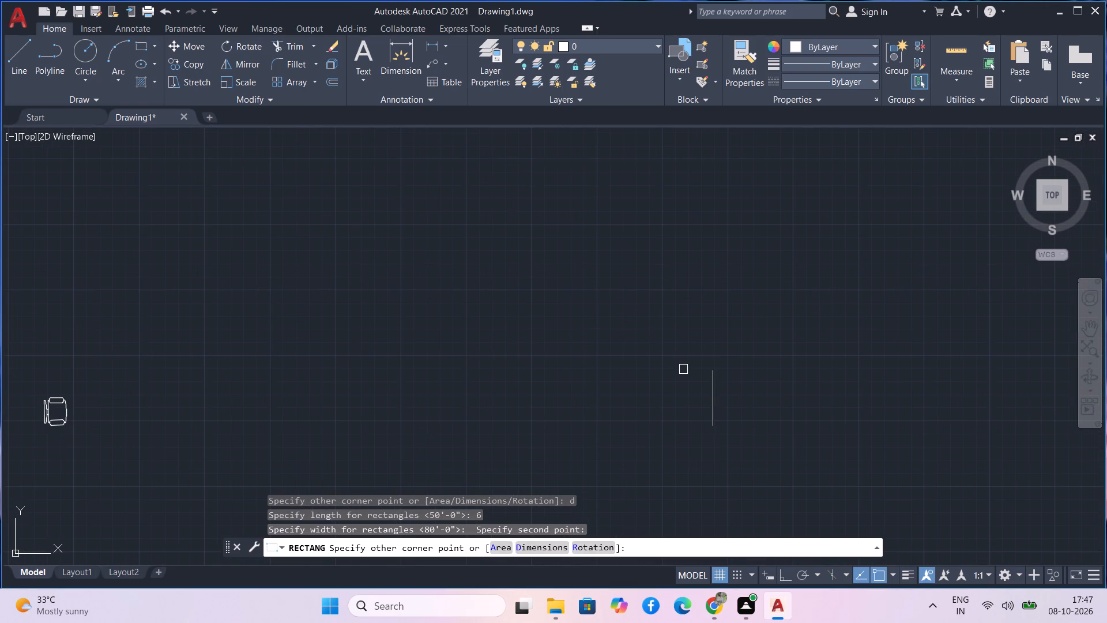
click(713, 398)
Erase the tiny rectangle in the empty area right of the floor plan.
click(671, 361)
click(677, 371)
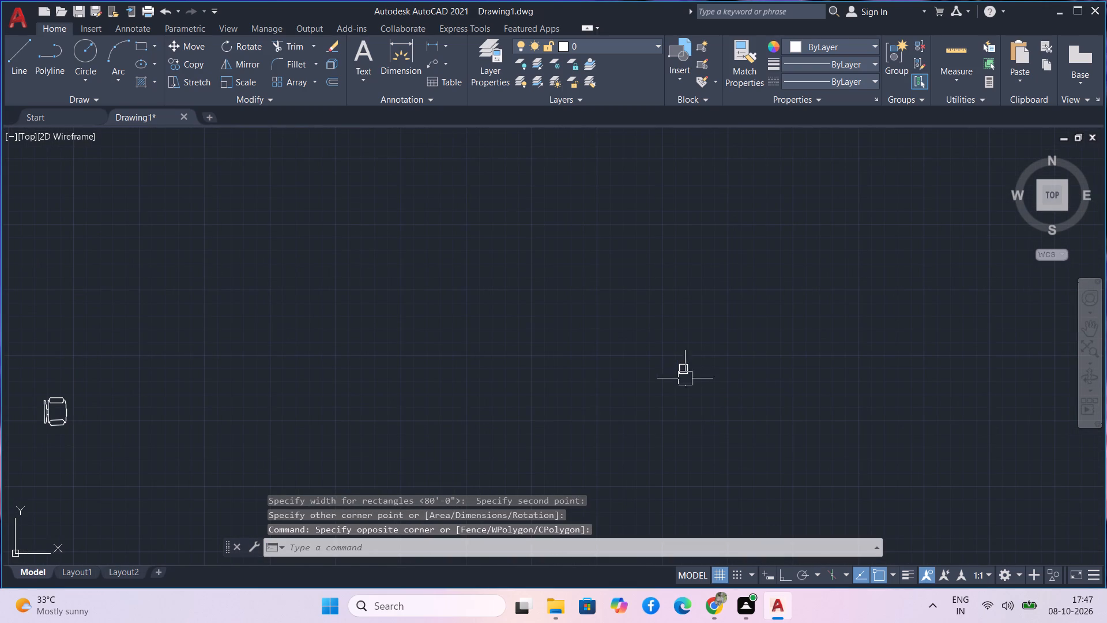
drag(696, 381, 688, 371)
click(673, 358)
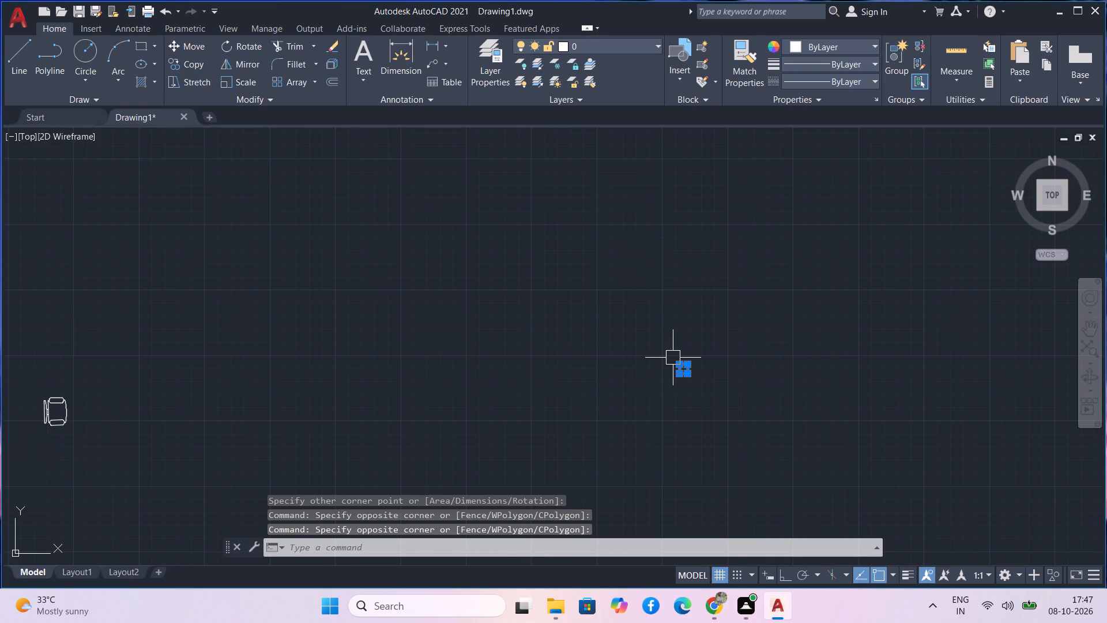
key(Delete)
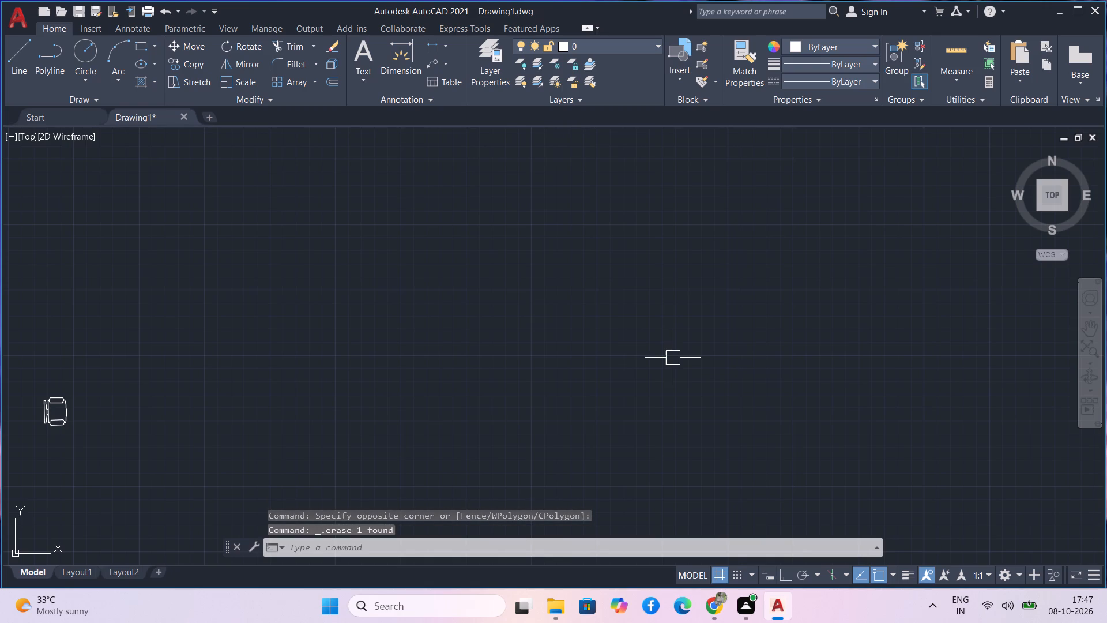
Draw a long, thin horizontal rectangle freehand in the empty area right of the floor plan.
text(rec)
key(space)
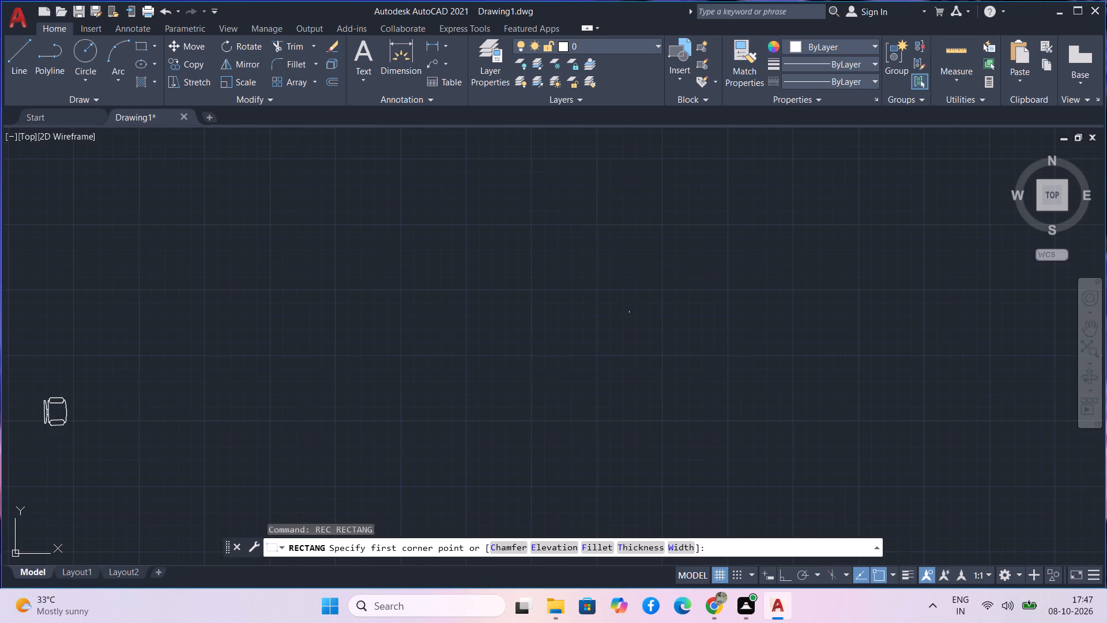
drag(629, 311, 762, 325)
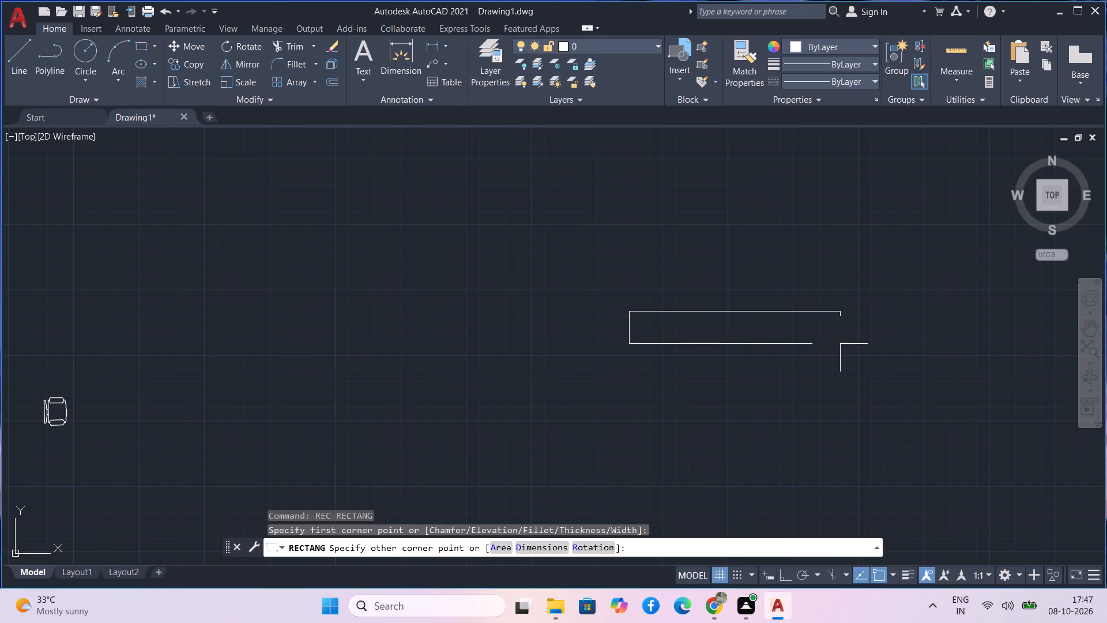
click(841, 344)
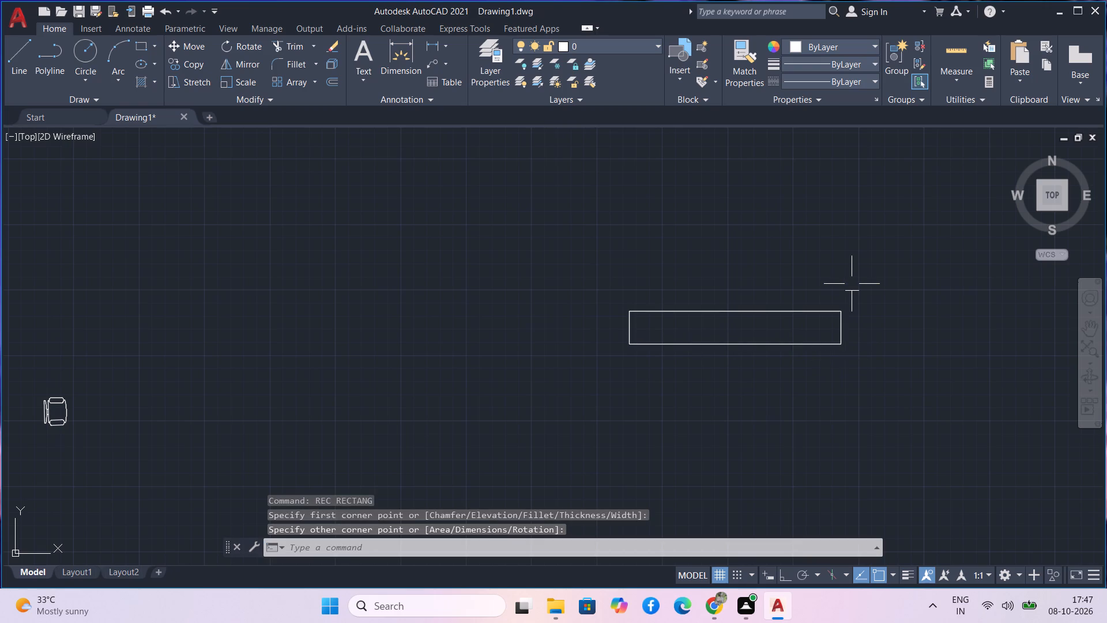
Measure the long rectangle's length and width.
text(o)
key(space)
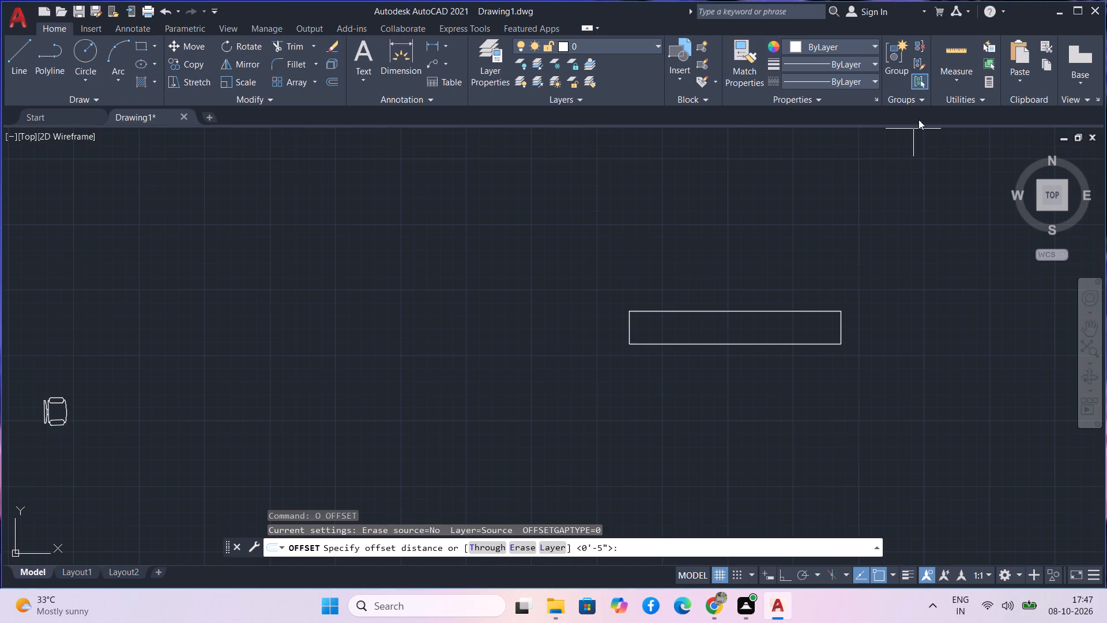
click(948, 59)
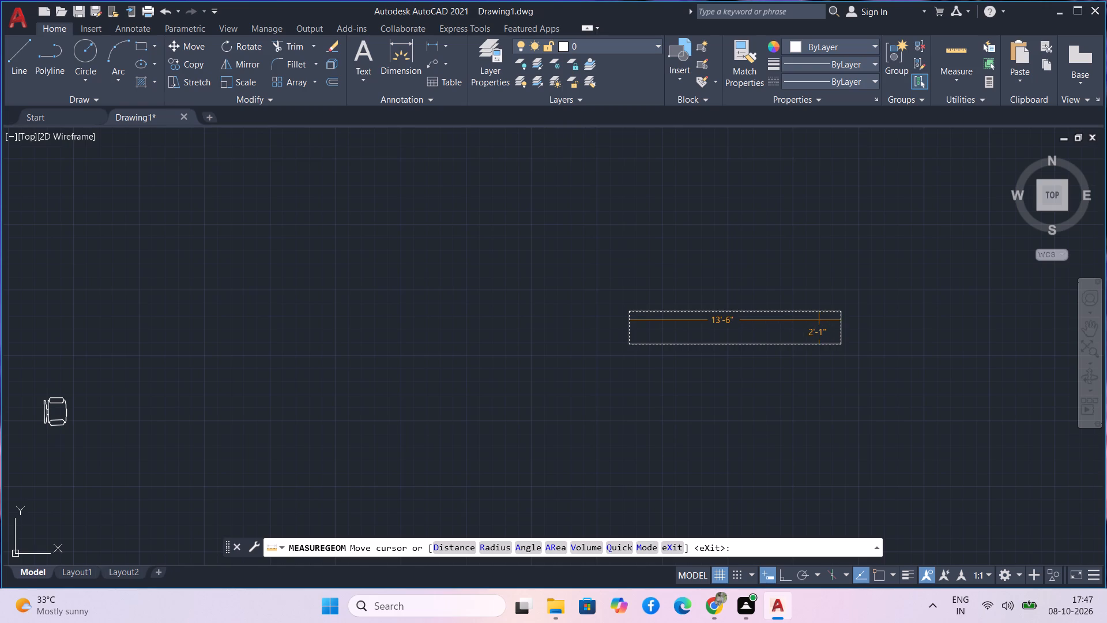
key(Escape)
Stretch the rectangle's bottom edge upward in two moves, ending the second at its geometric centre, to make it thinner.
drag(865, 374, 861, 359)
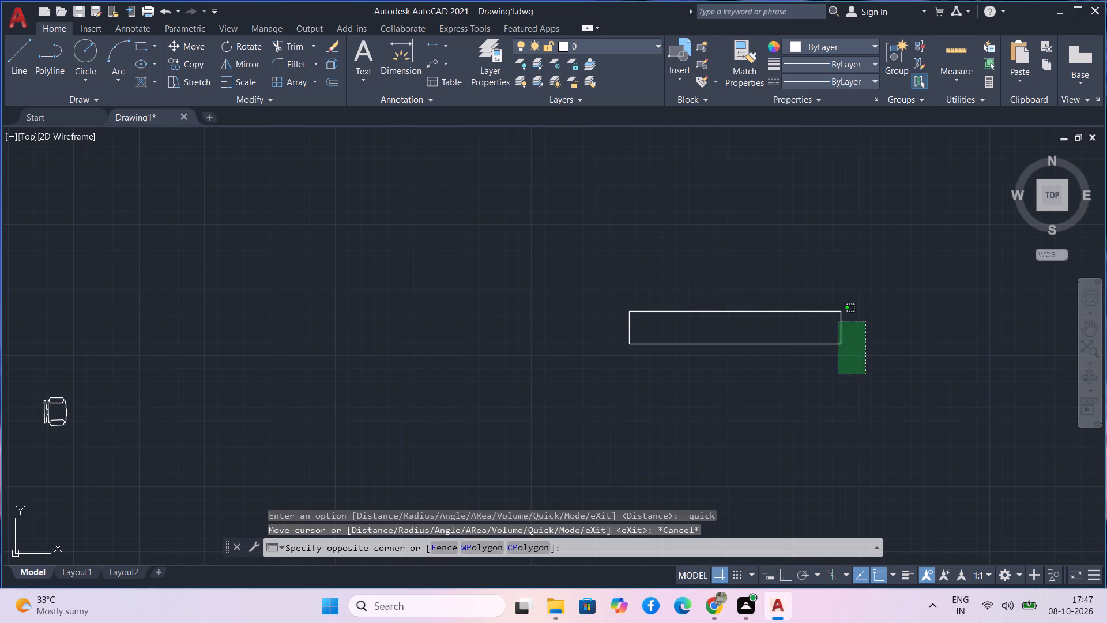
click(786, 277)
scroll(724, 333, up, 4)
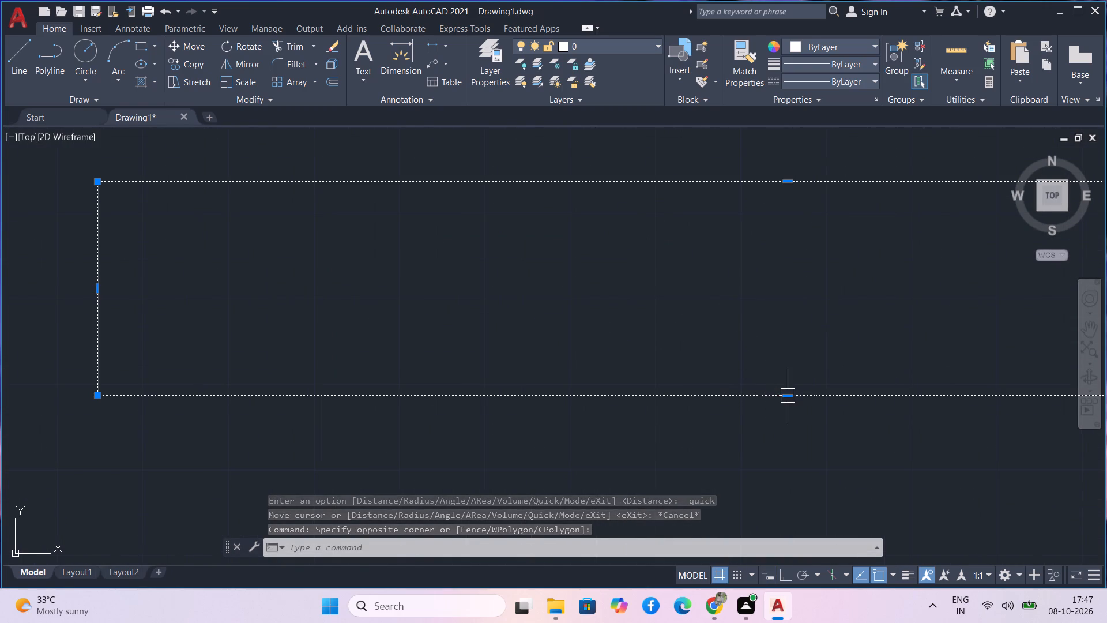
drag(786, 396, 786, 389)
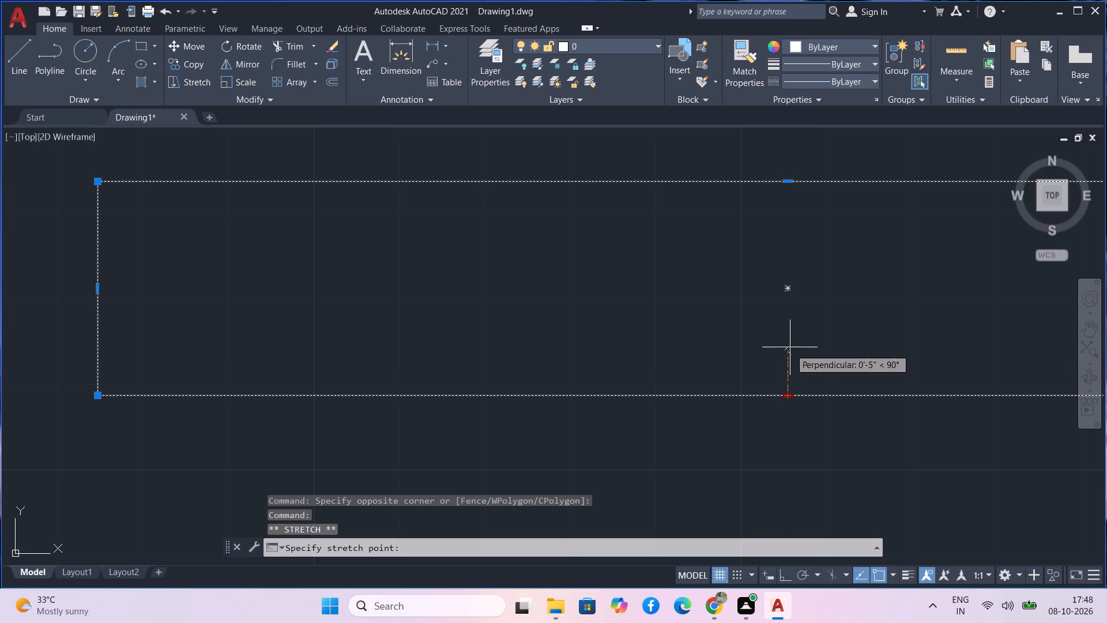
click(791, 338)
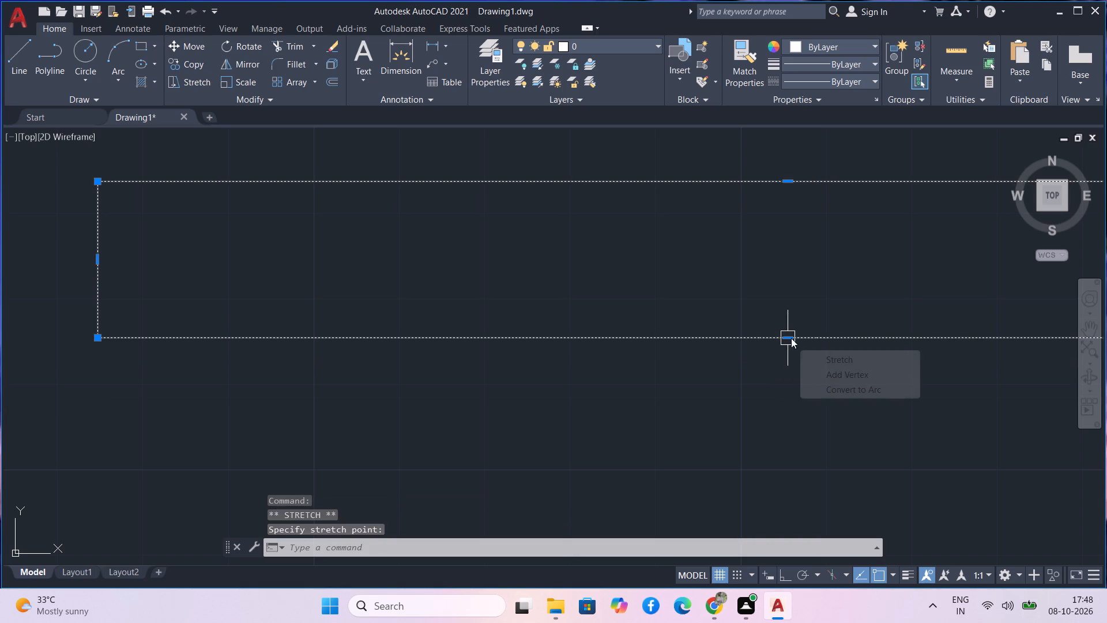
scroll(791, 338, down, 4)
middle_drag(783, 377, 676, 395)
click(677, 378)
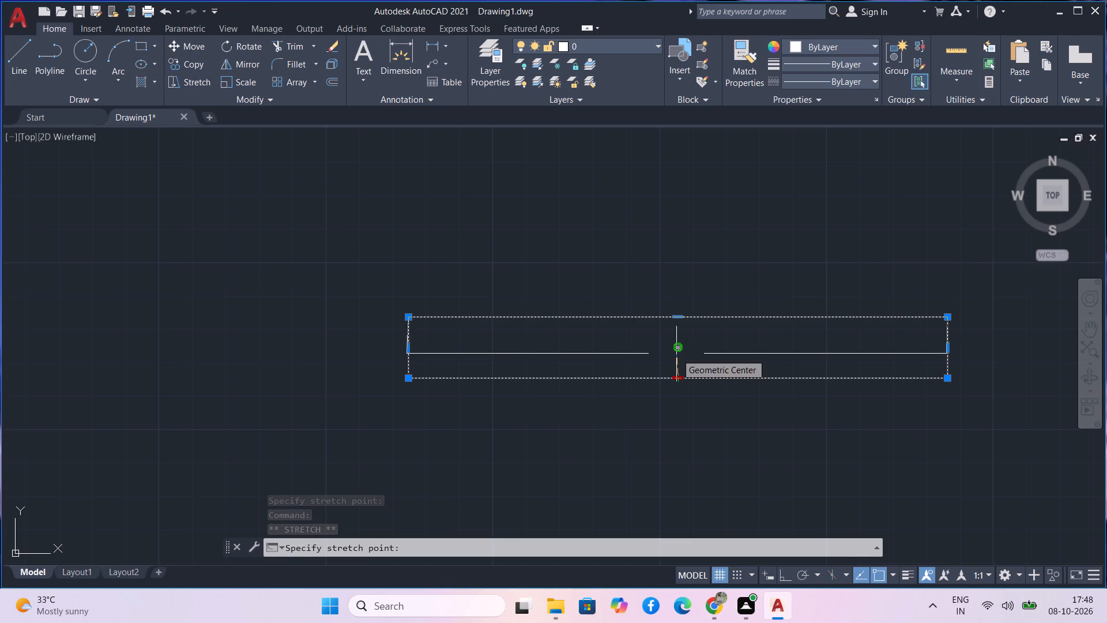
click(676, 354)
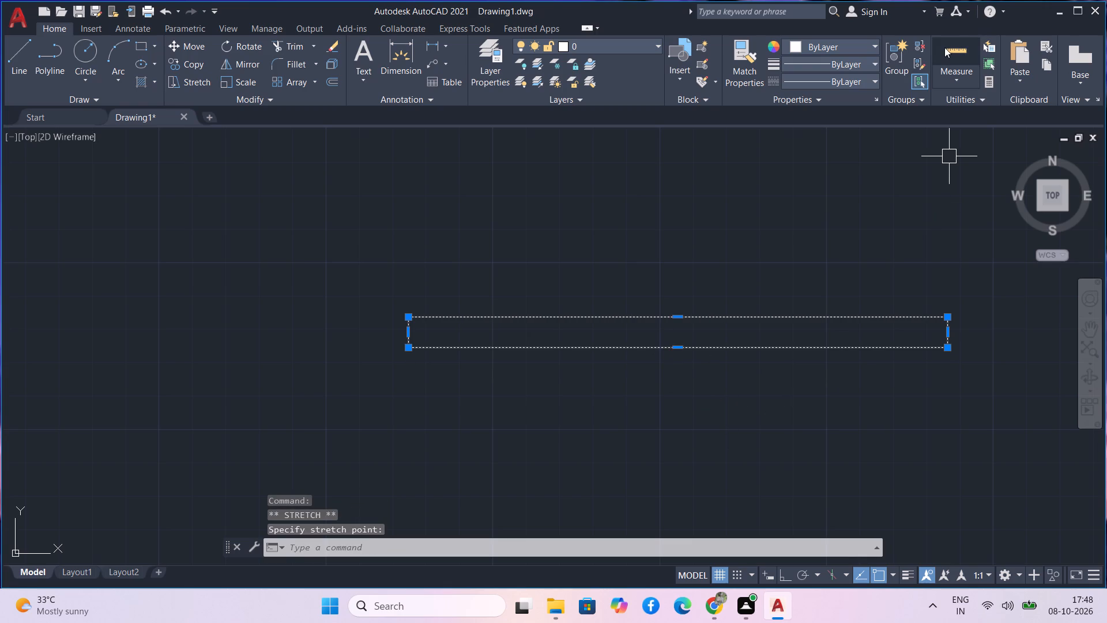
Measure the thinned rectangle with the quick measure tool.
click(944, 48)
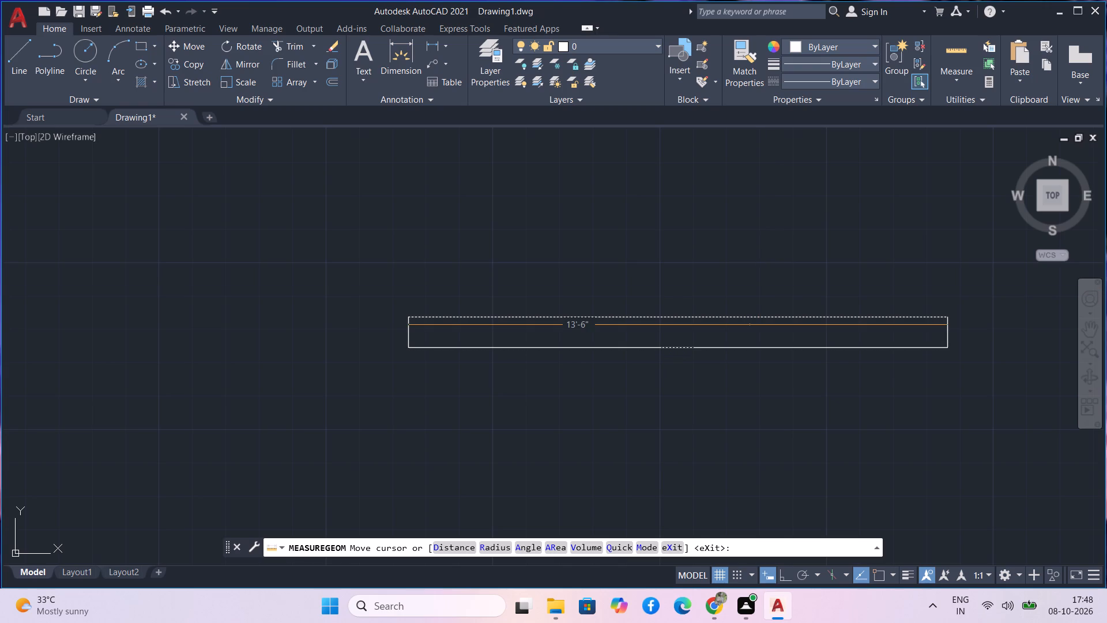
key(Escape)
Stretch the rectangle's right edge inward to its geometric centre, halving its length.
scroll(742, 321, down, 1)
scroll(755, 332, up, 2)
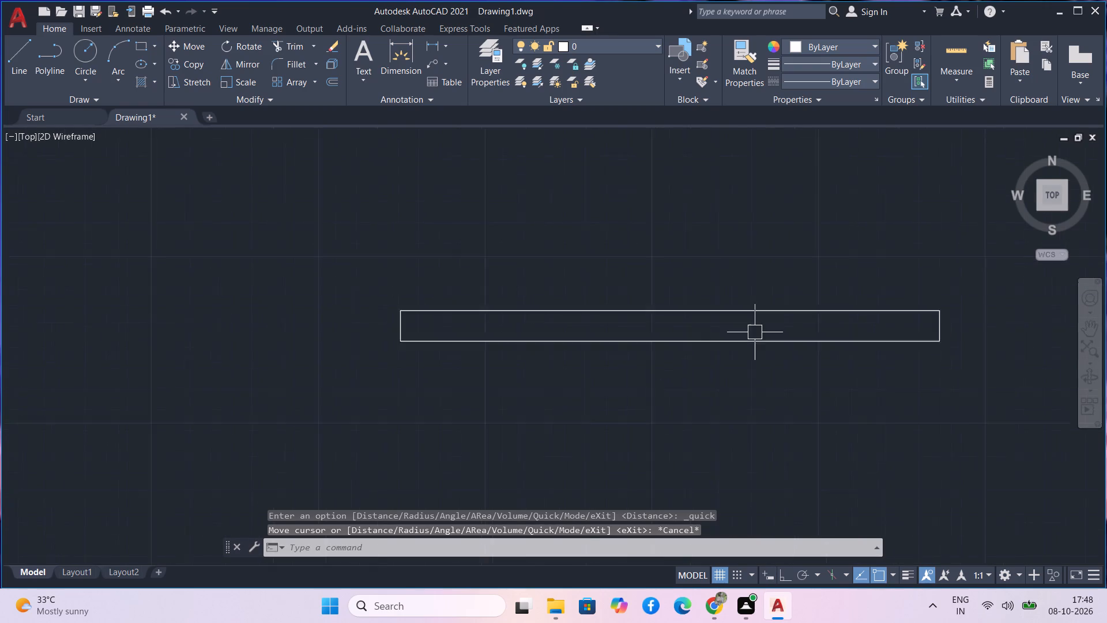
scroll(755, 332, up, 1)
middle_drag(759, 333, 592, 302)
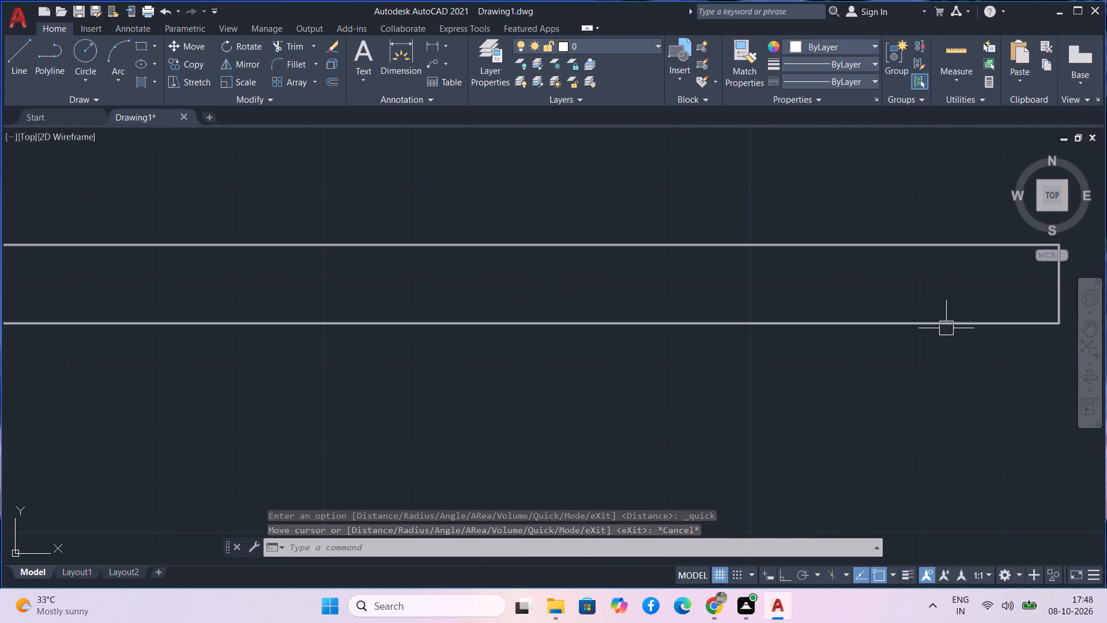
scroll(899, 317, down, 1)
middle_drag(899, 378, 895, 384)
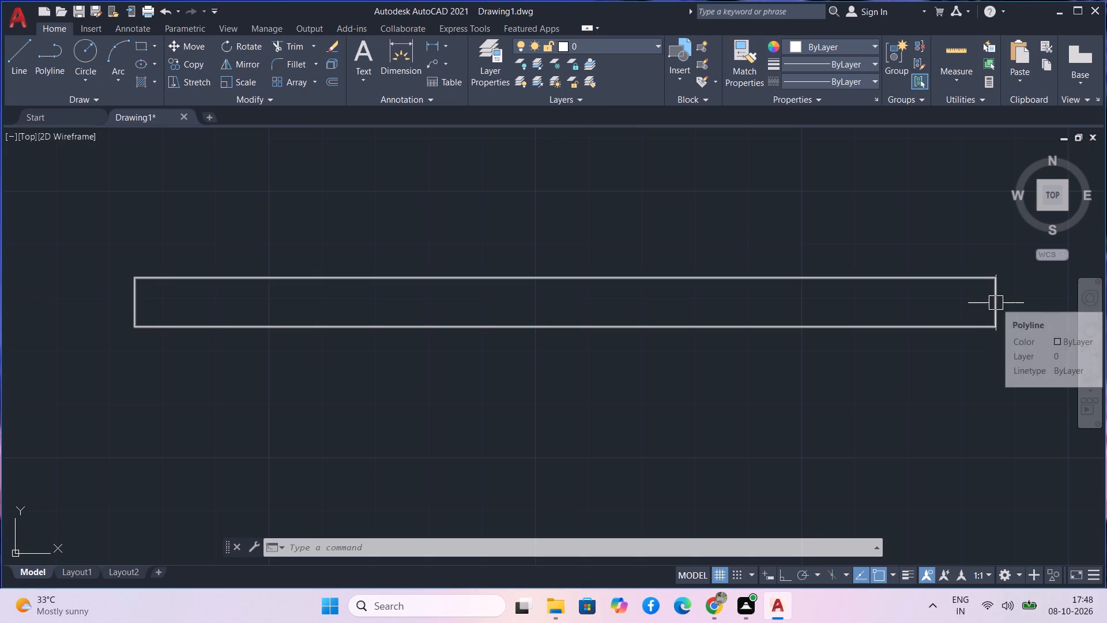
click(996, 303)
click(995, 303)
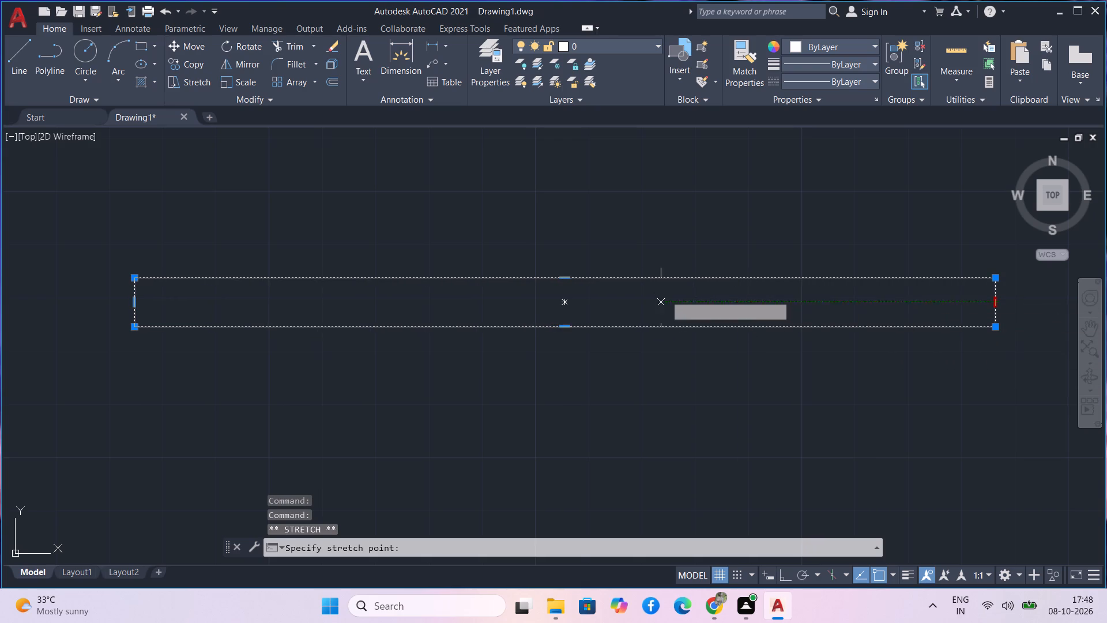
click(563, 302)
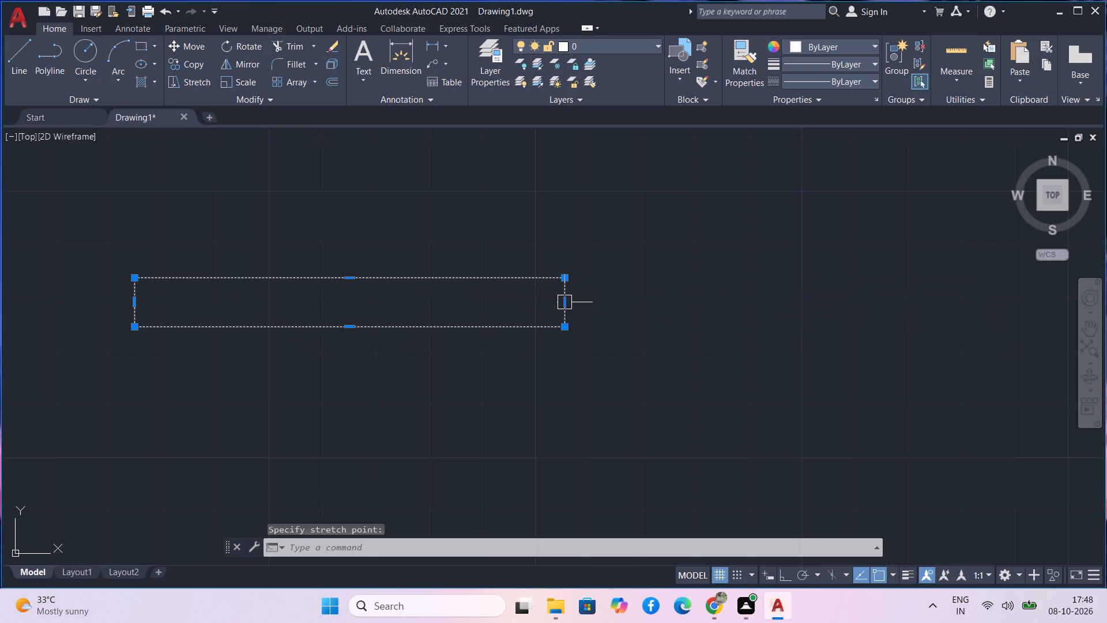
key(Escape)
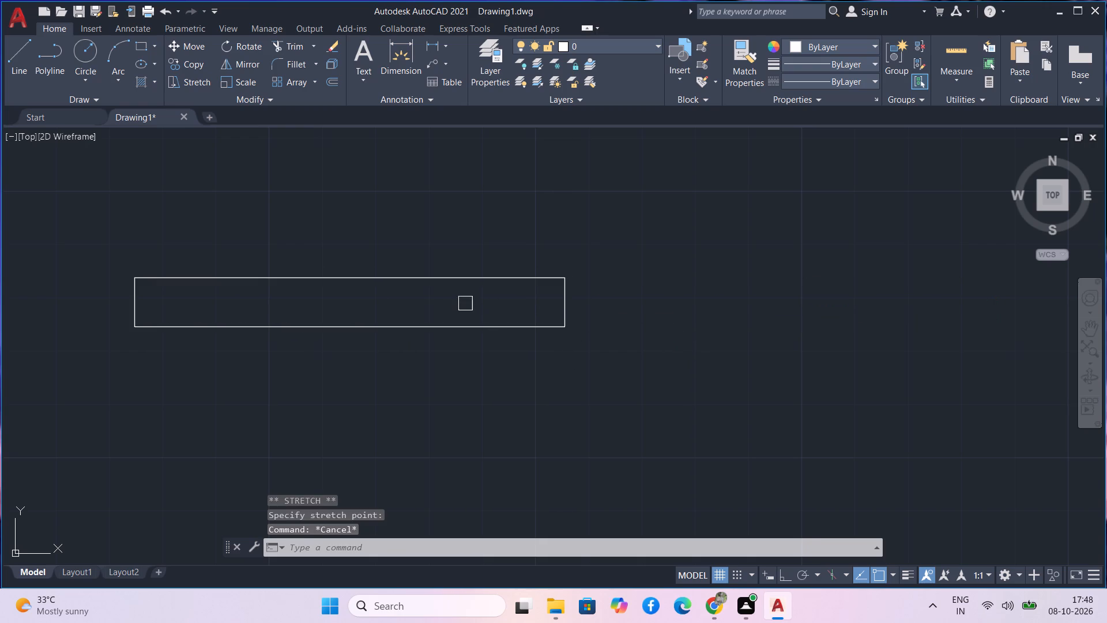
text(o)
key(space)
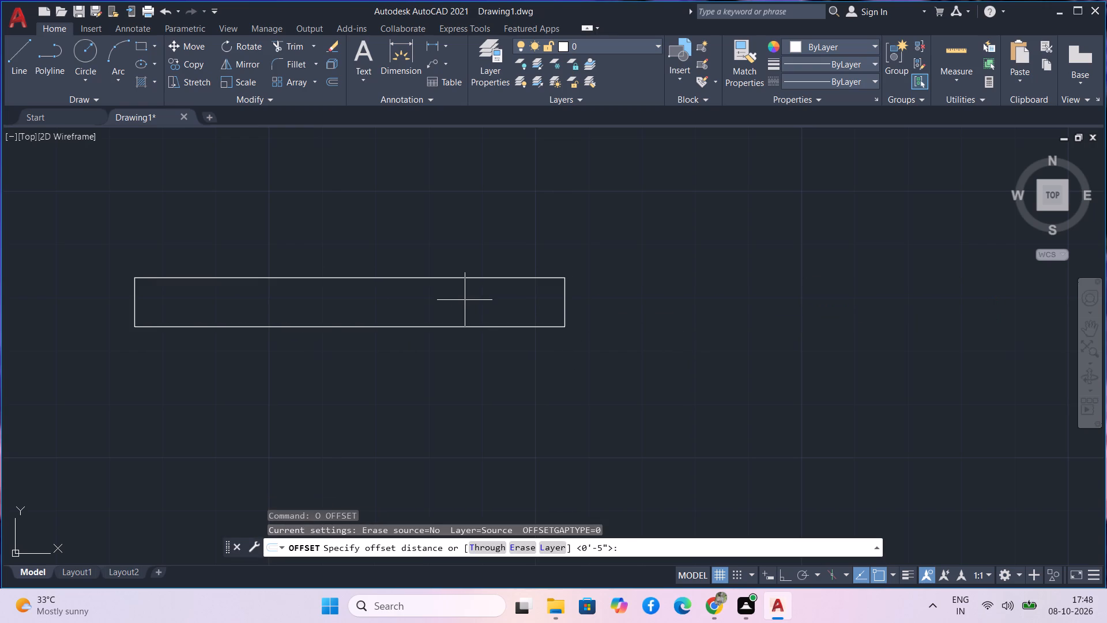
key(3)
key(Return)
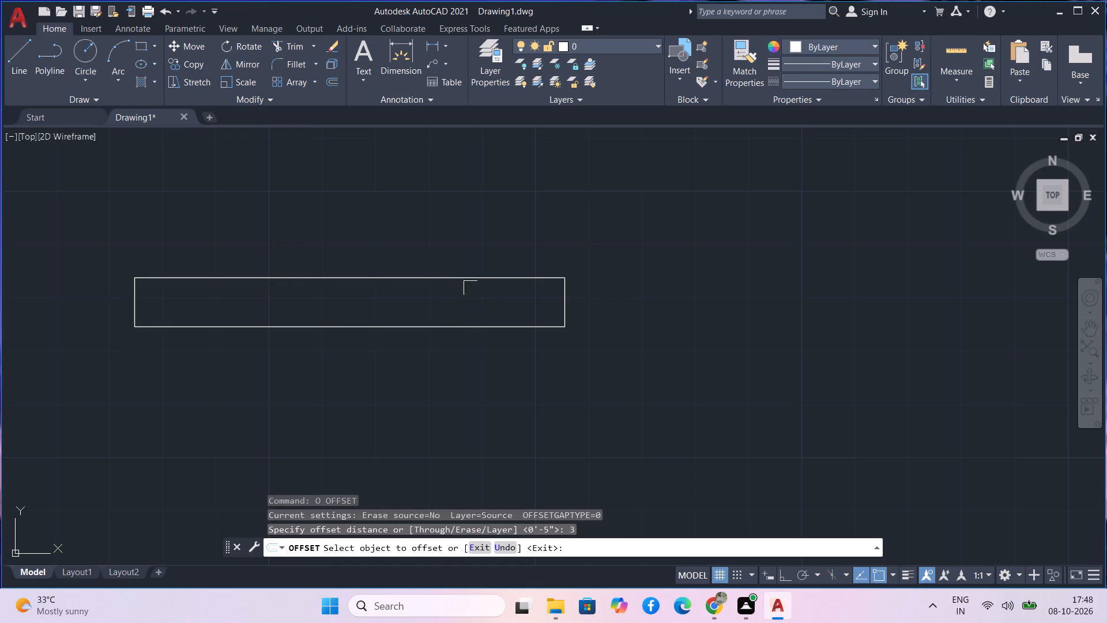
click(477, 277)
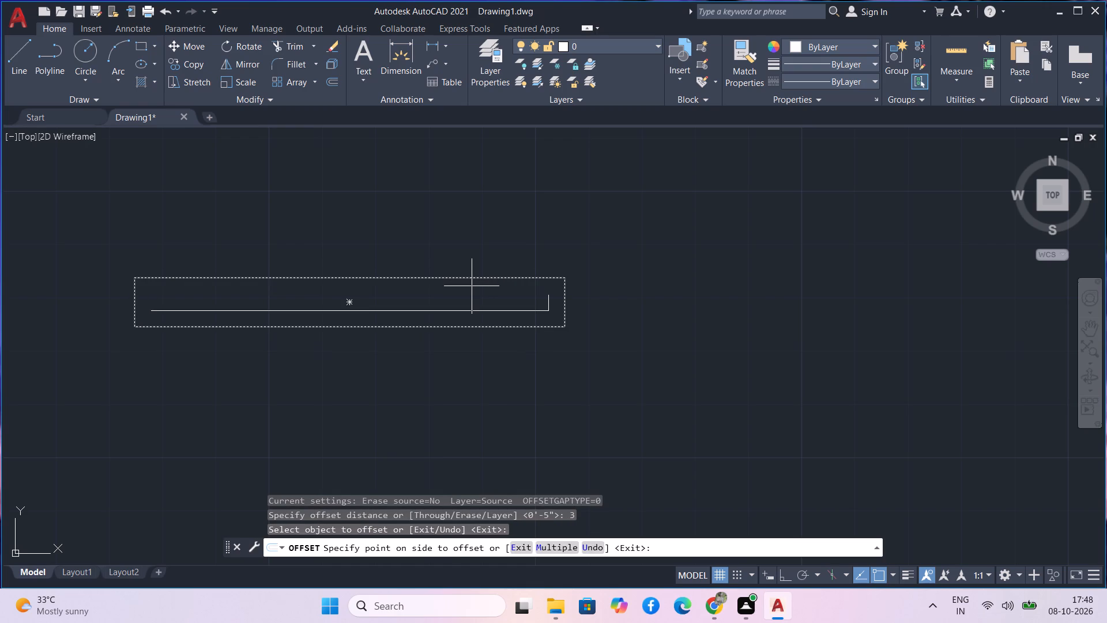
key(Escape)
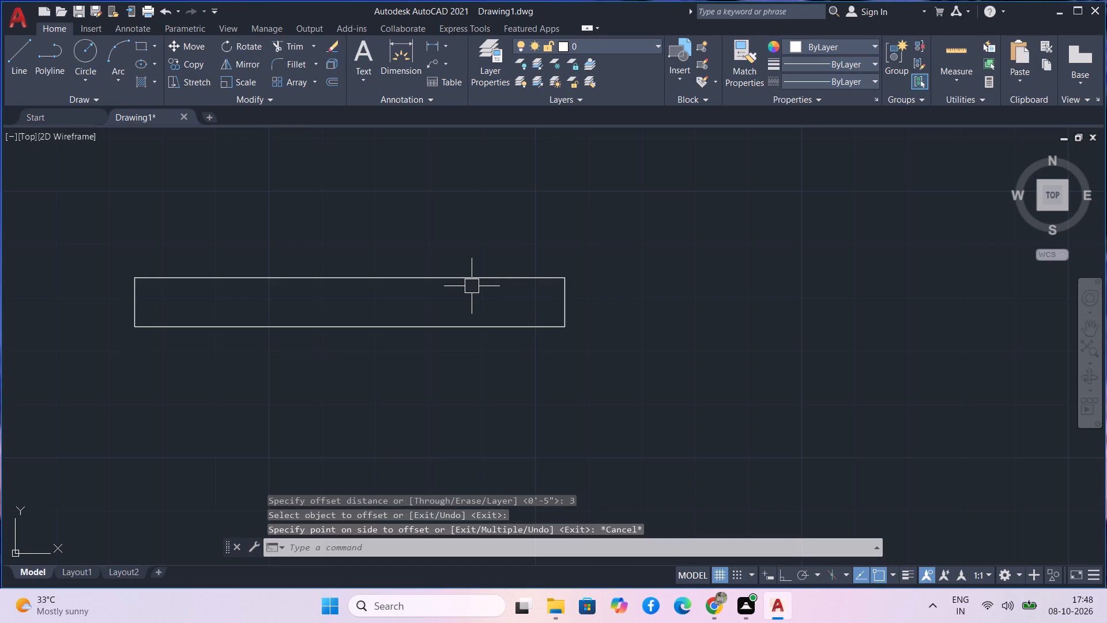
Explode the shortened rectangle into separate lines.
drag(507, 337, 507, 331)
drag(507, 331, 503, 322)
click(451, 235)
text(x)
key(space)
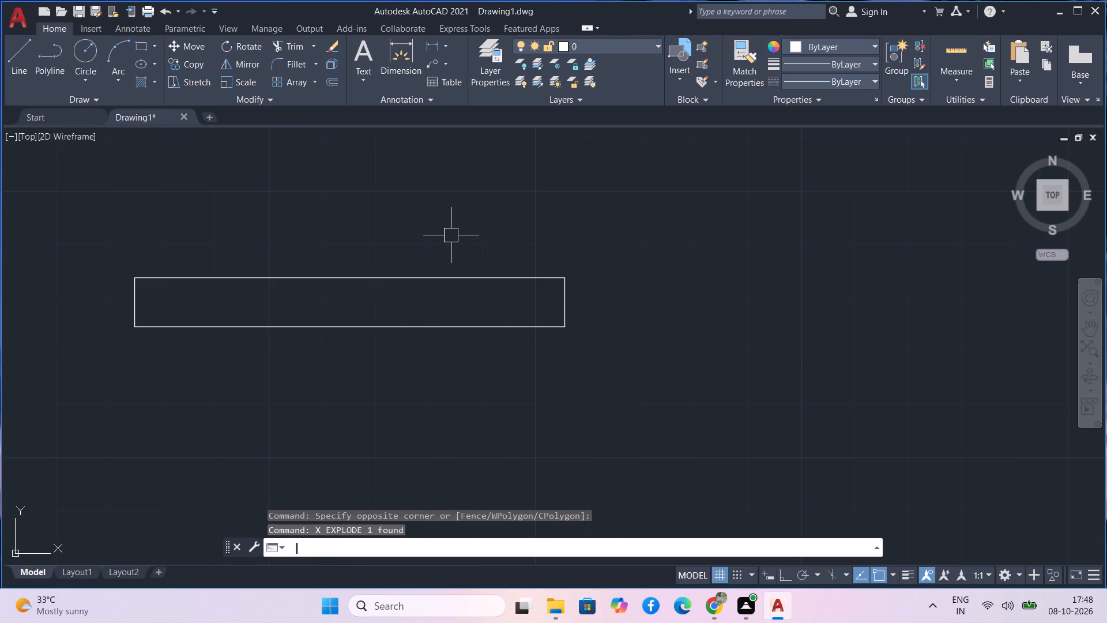
Offset the rectangle's top edge downward twice at 3 inches, dividing it into three horizontal strips.
text(o)
key(space)
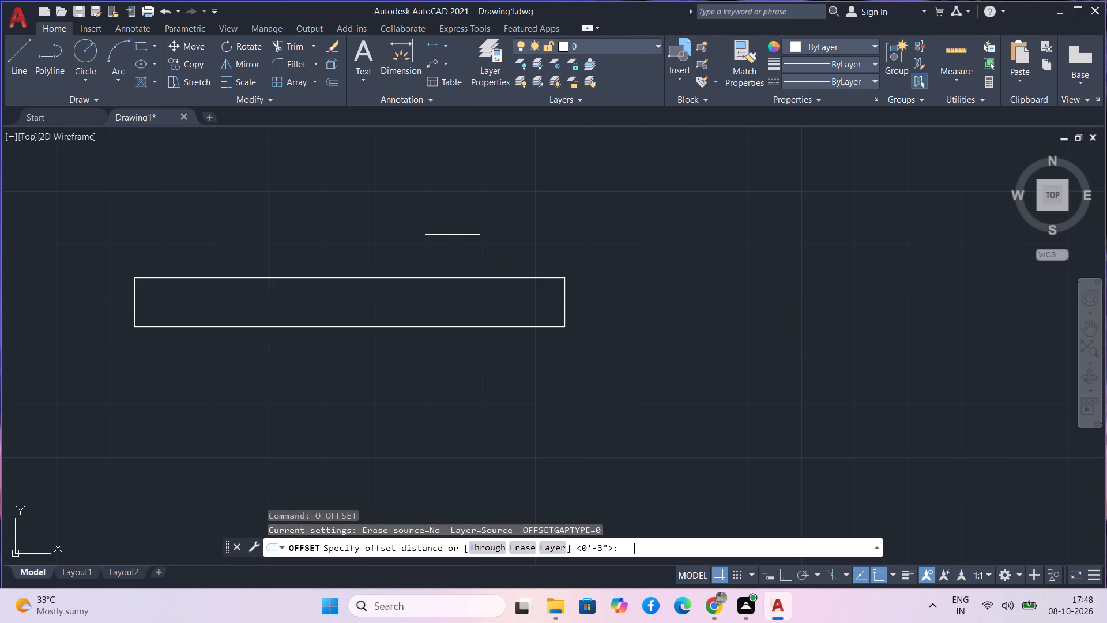
key(3)
key(Return)
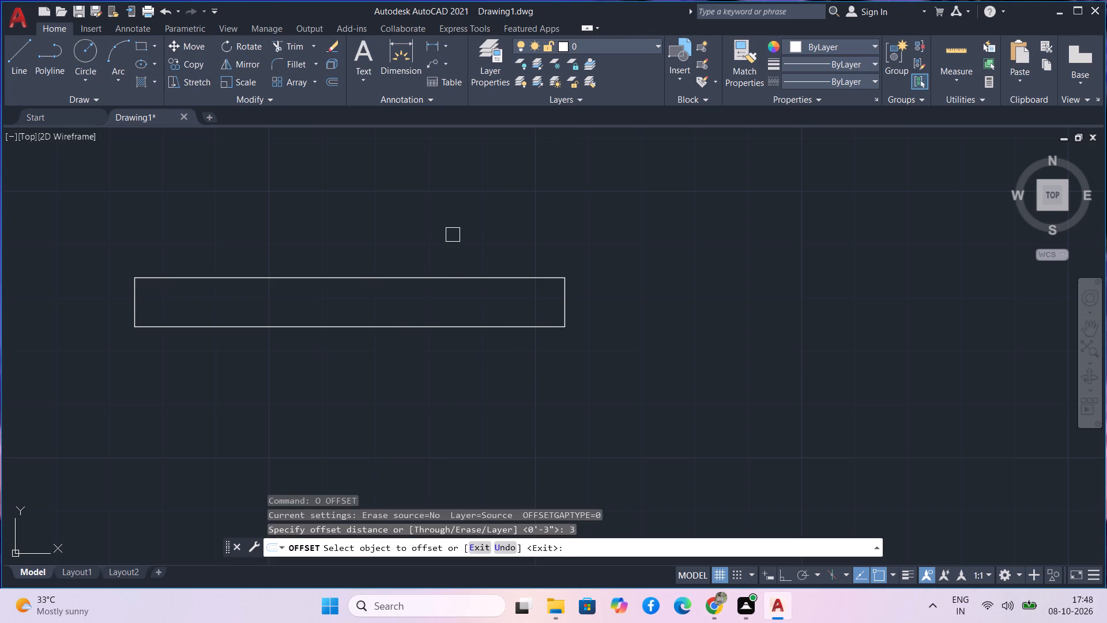
click(438, 274)
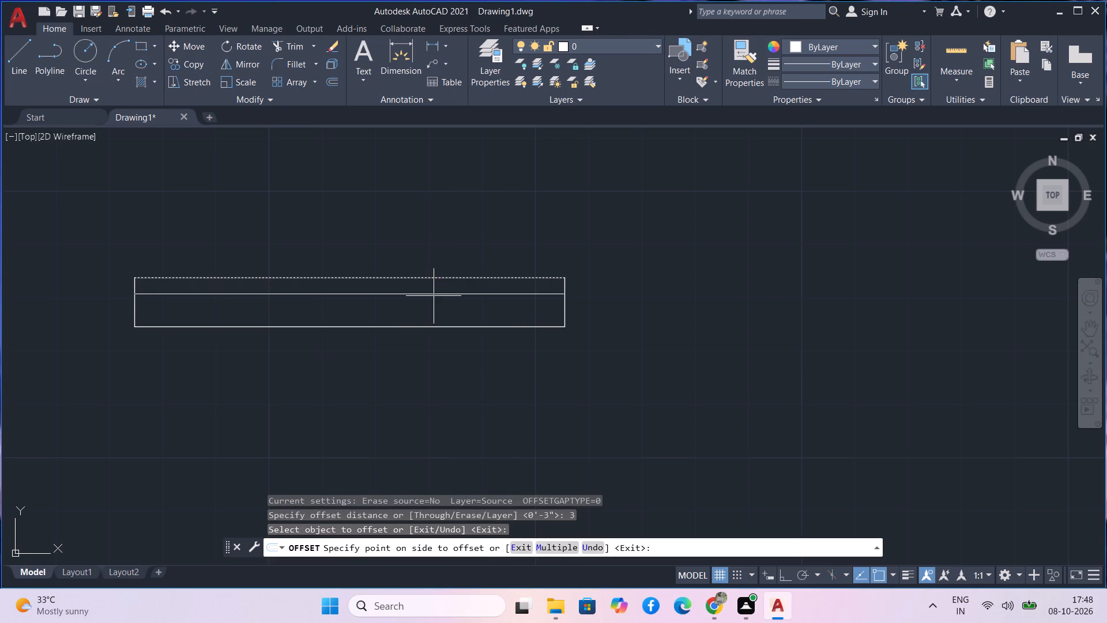
click(434, 302)
click(431, 296)
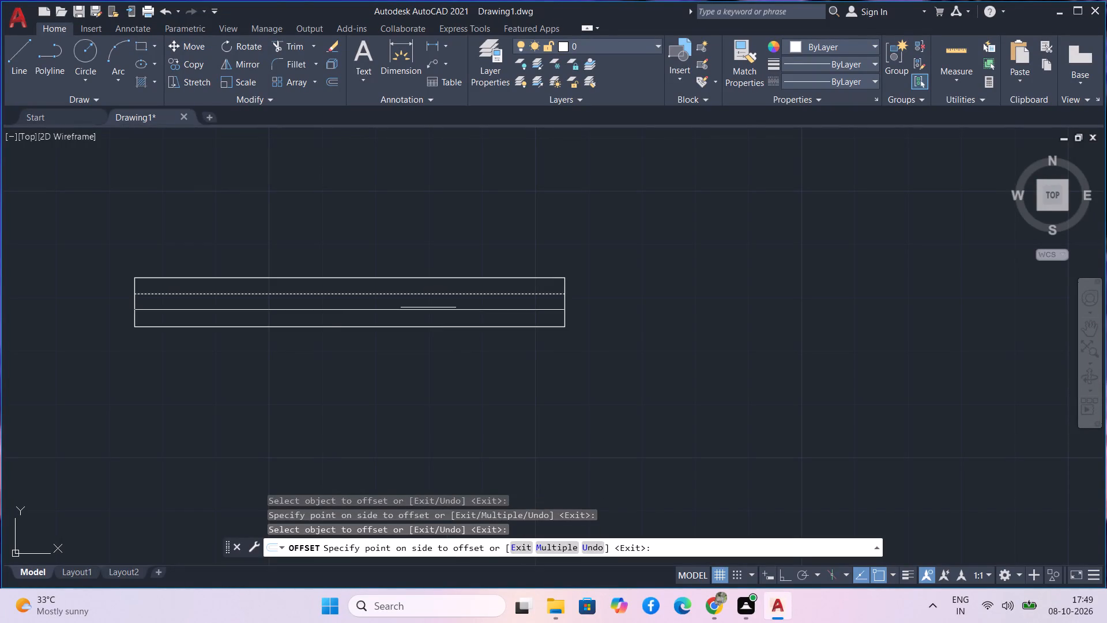
click(428, 310)
drag(592, 369, 576, 340)
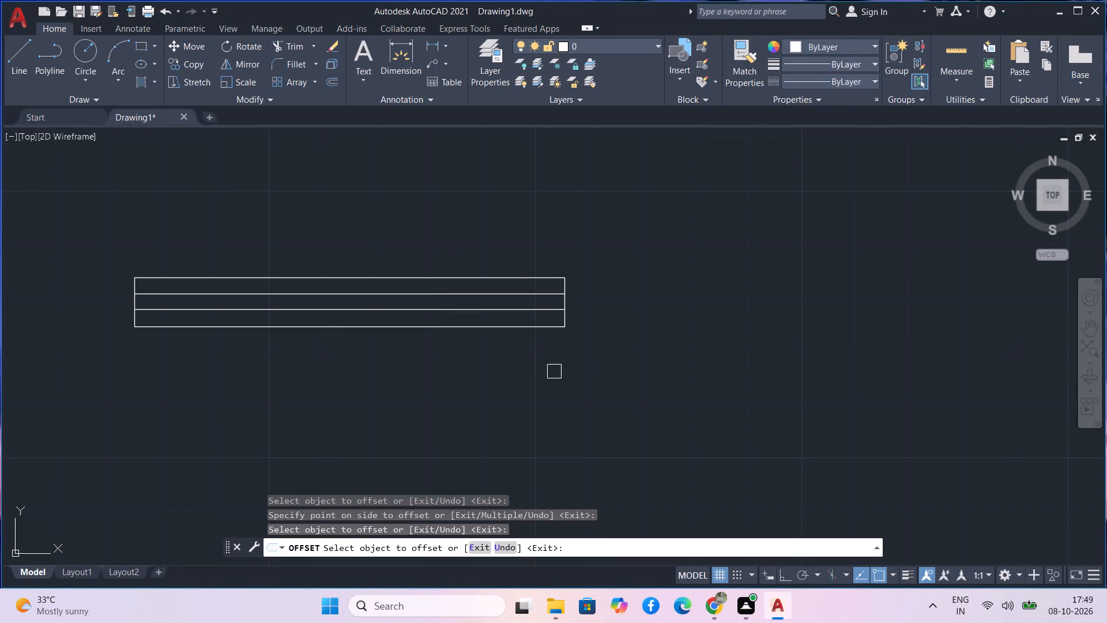
key(Escape)
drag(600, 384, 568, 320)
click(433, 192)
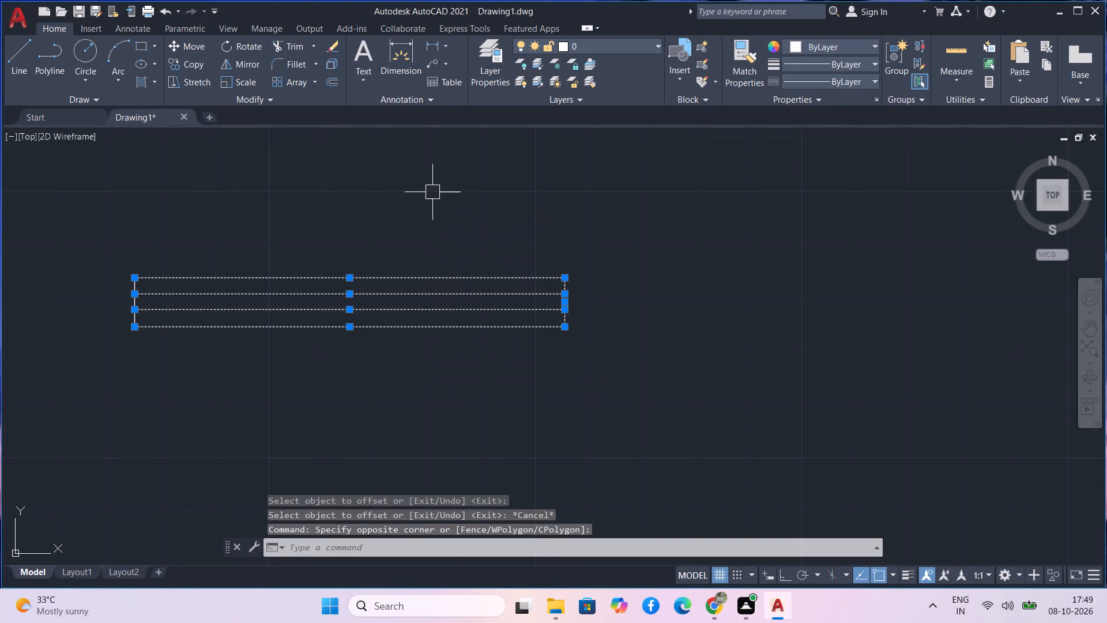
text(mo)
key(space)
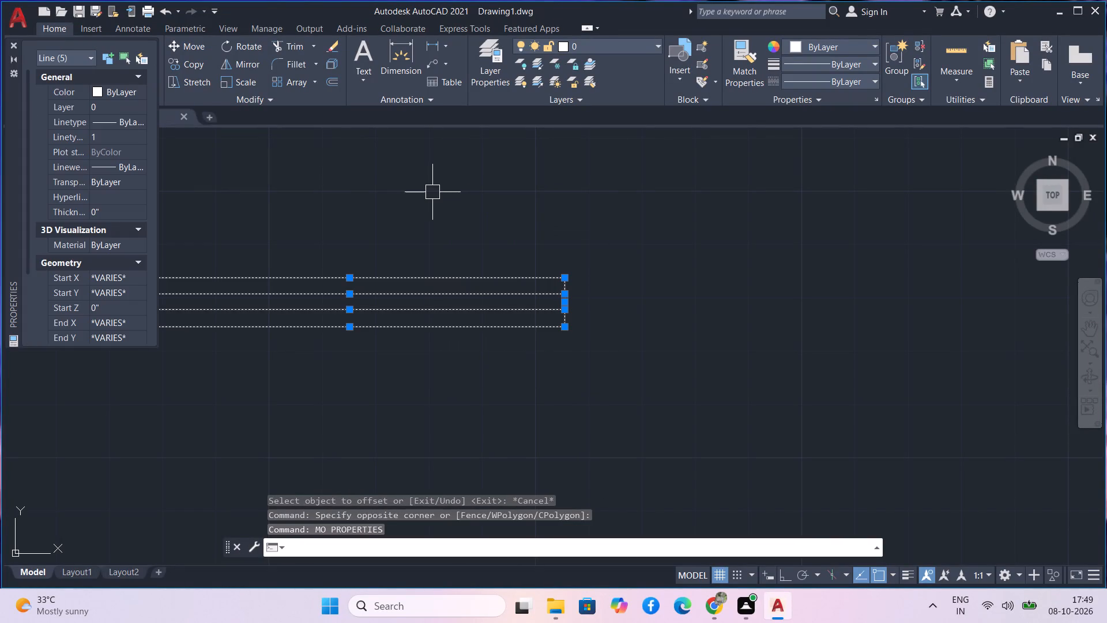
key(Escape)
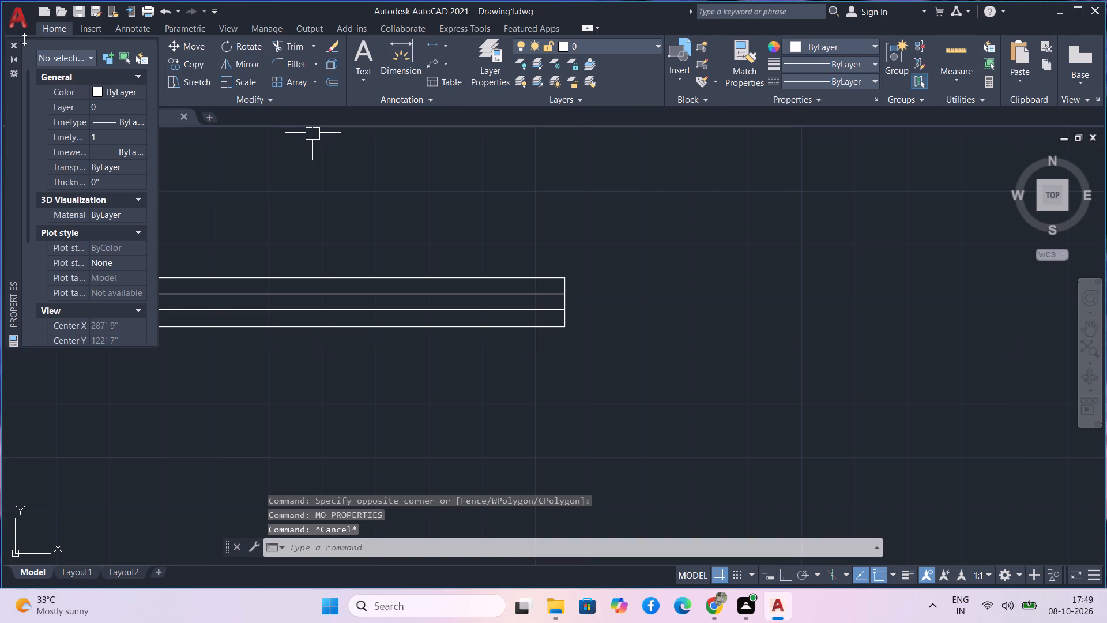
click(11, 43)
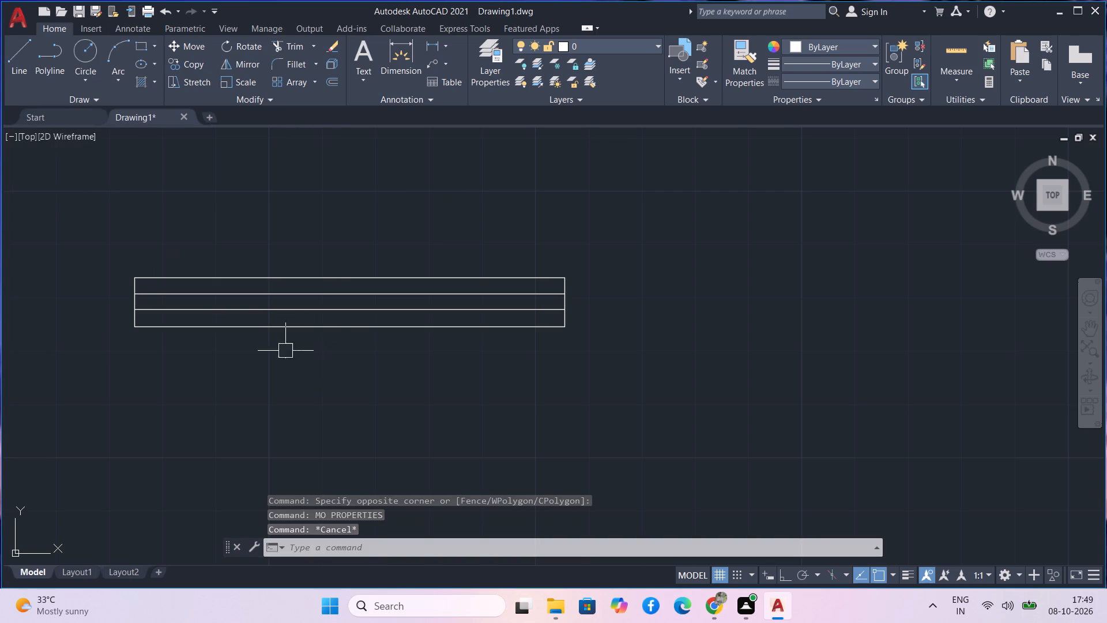
Copy the three-strip rectangle from its lower-right corner to the empty space just outside the plan's upper-left corner.
drag(608, 401, 539, 311)
click(394, 172)
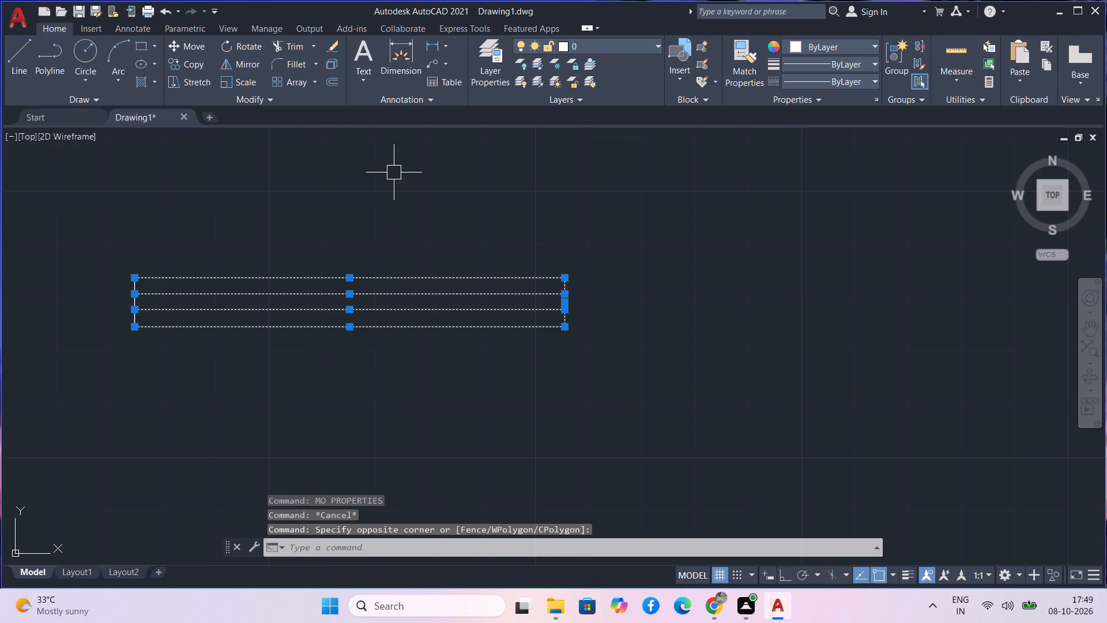
text(co)
key(space)
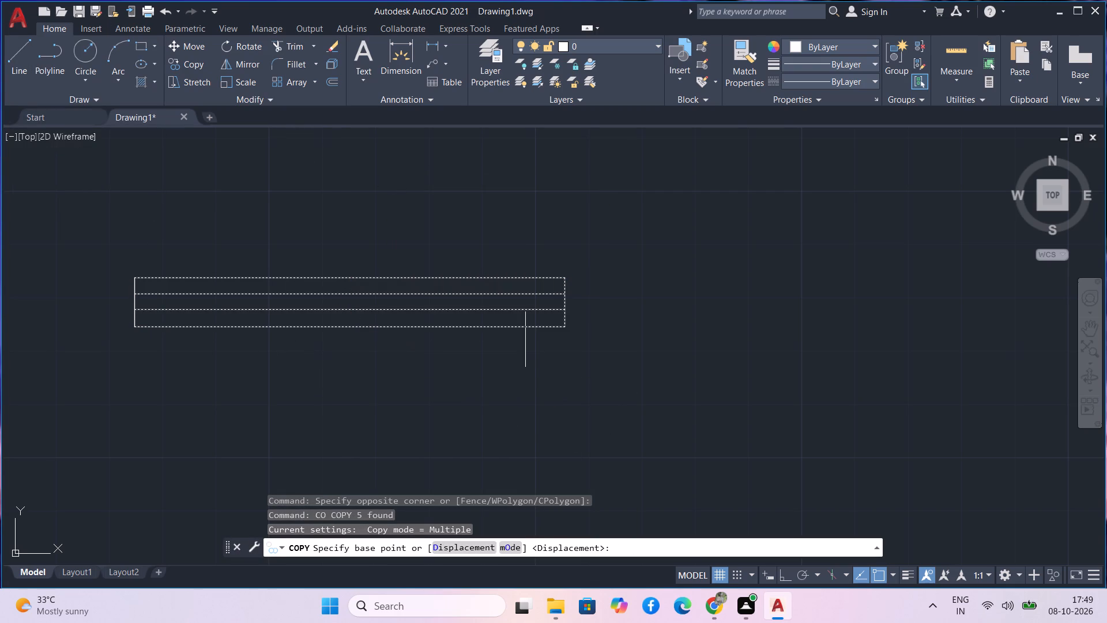
click(567, 325)
scroll(156, 319, down, 2)
middle_drag(204, 348, 632, 362)
scroll(98, 274, down, 5)
middle_drag(28, 222, 315, 298)
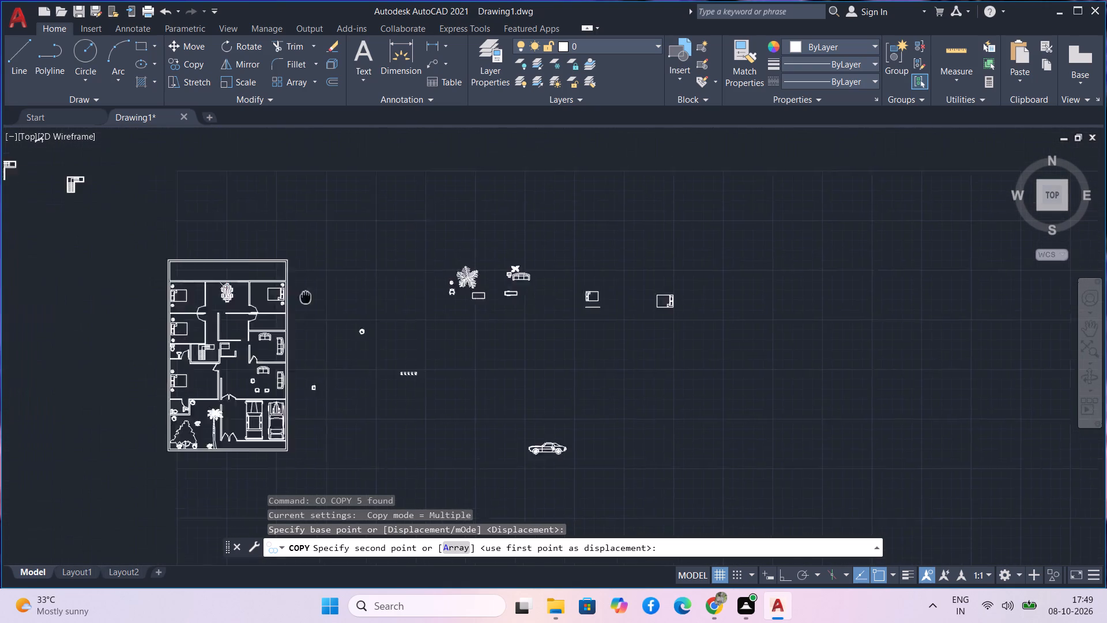
middle_drag(315, 298, 375, 307)
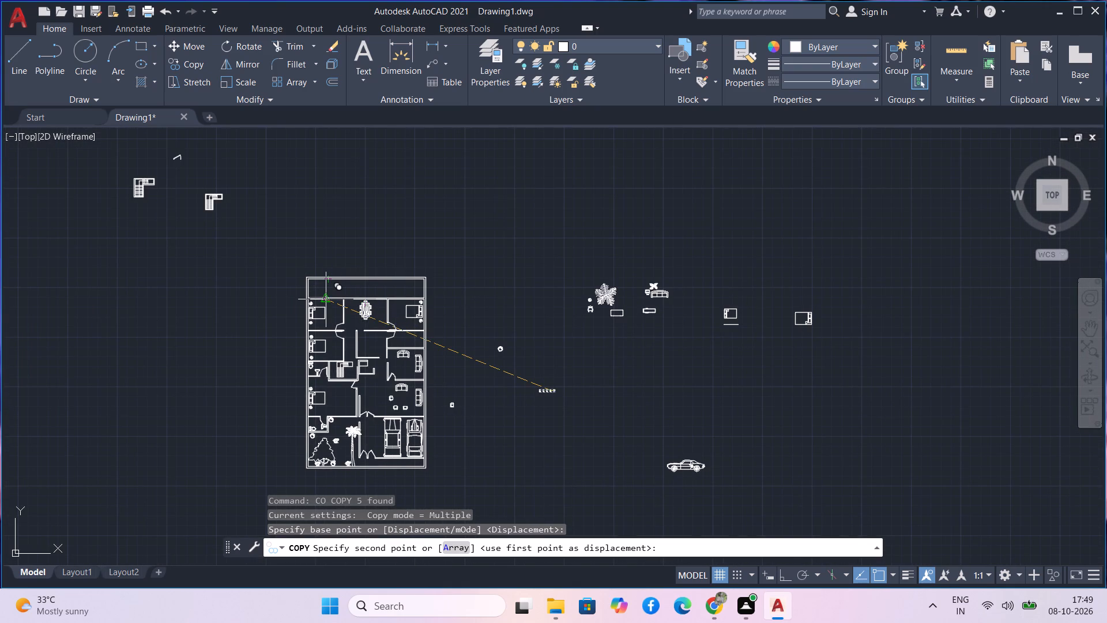
scroll(327, 302, up, 2)
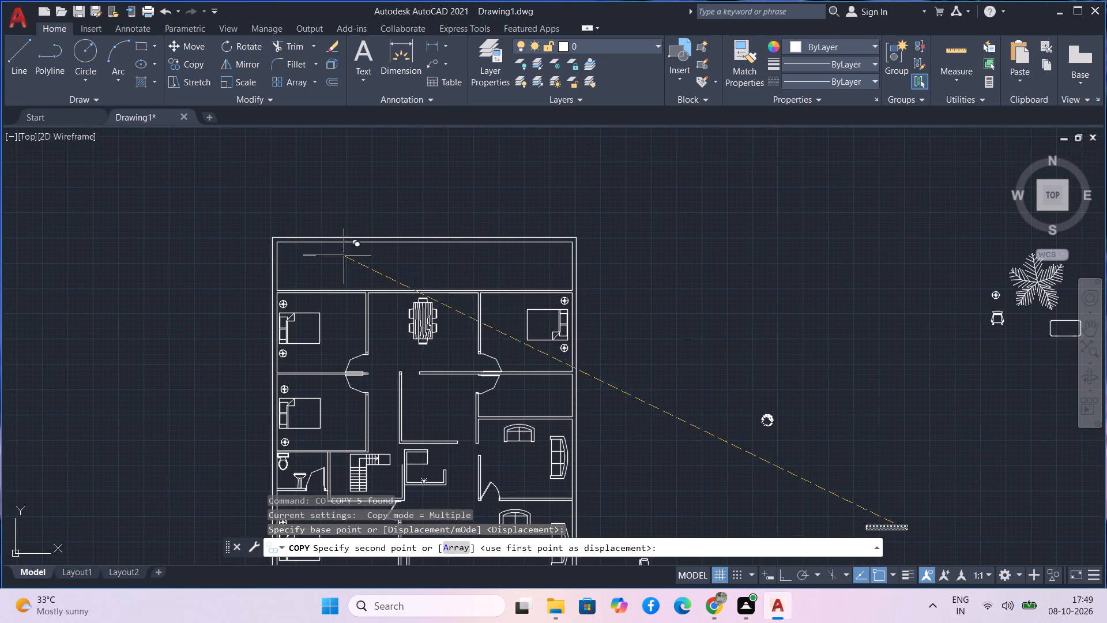
scroll(348, 294, up, 5)
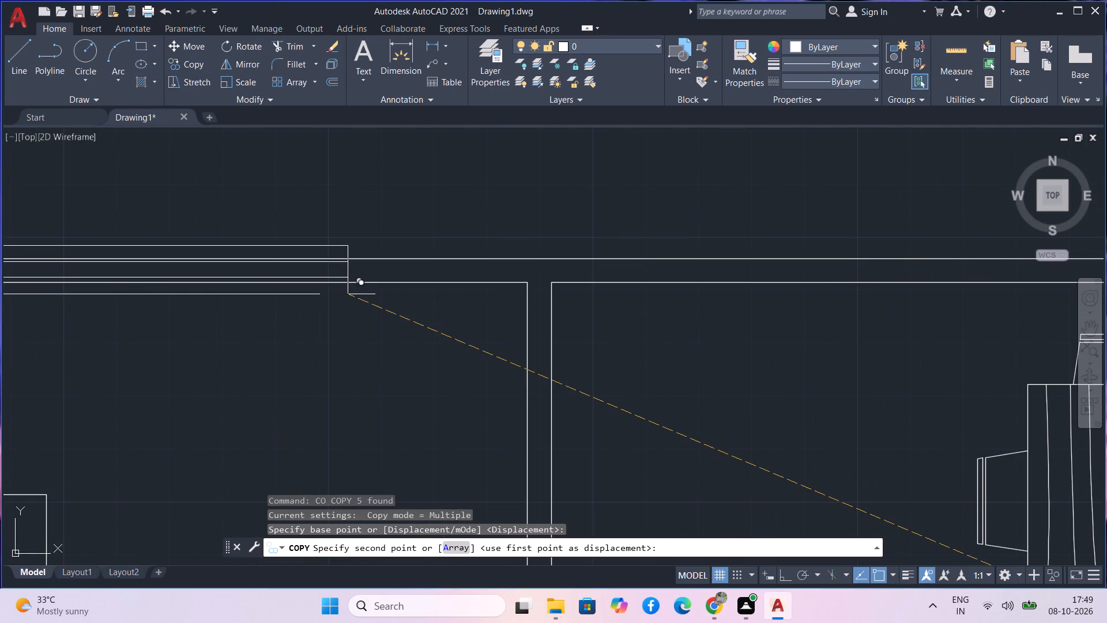
scroll(374, 306, down, 3)
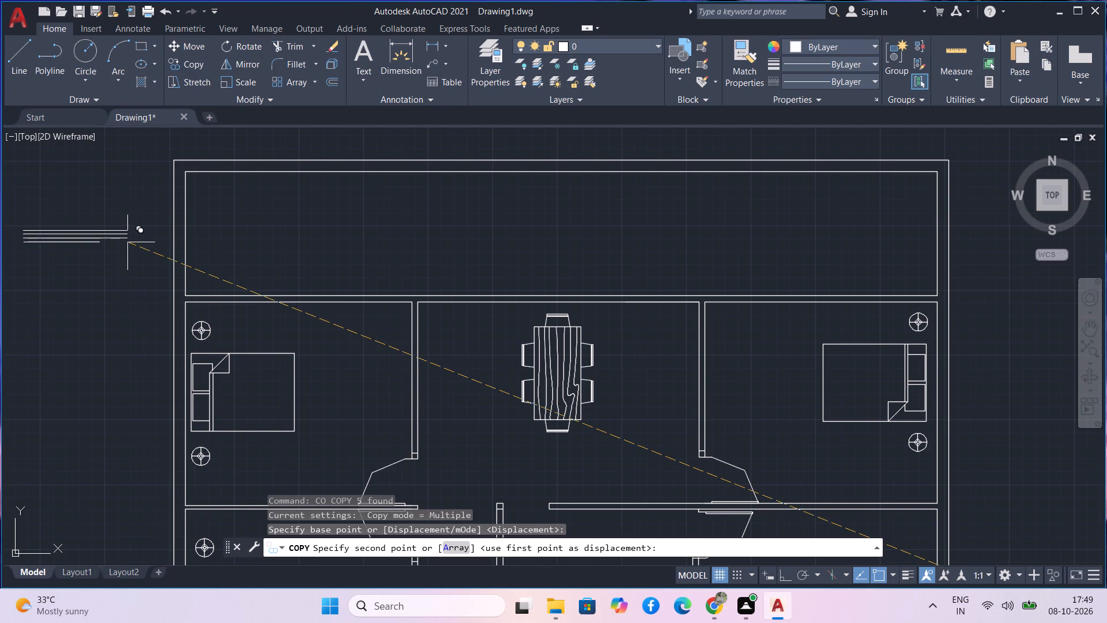
click(127, 242)
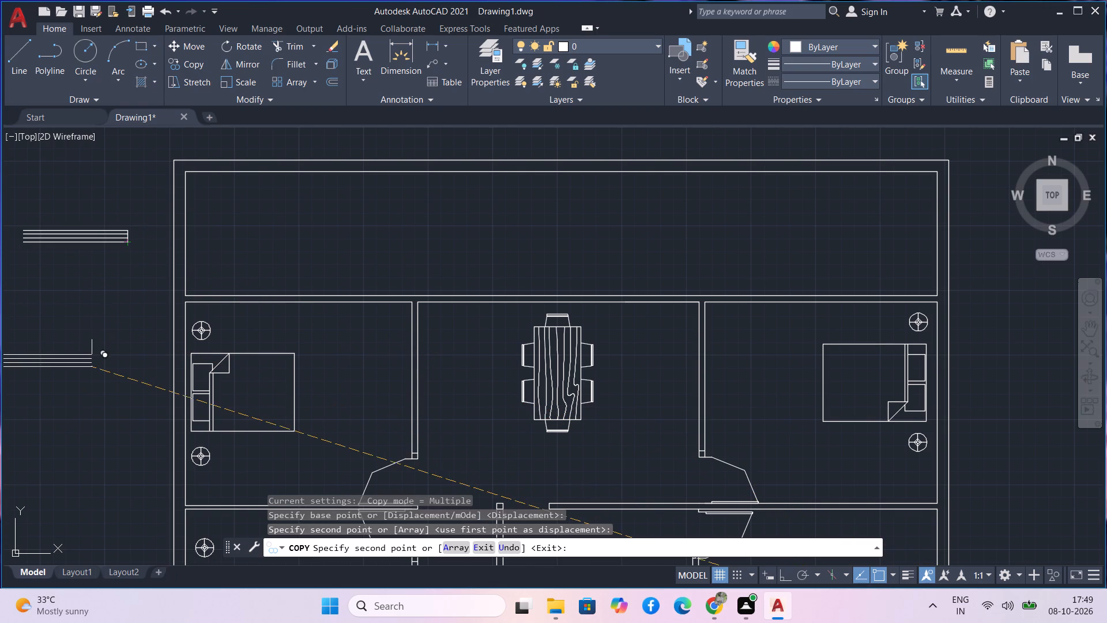
key(Escape)
Rotate the original striped rectangle 90° clockwise about its lower-right corner with Ortho on, so it stands vertical.
scroll(409, 406, down, 2)
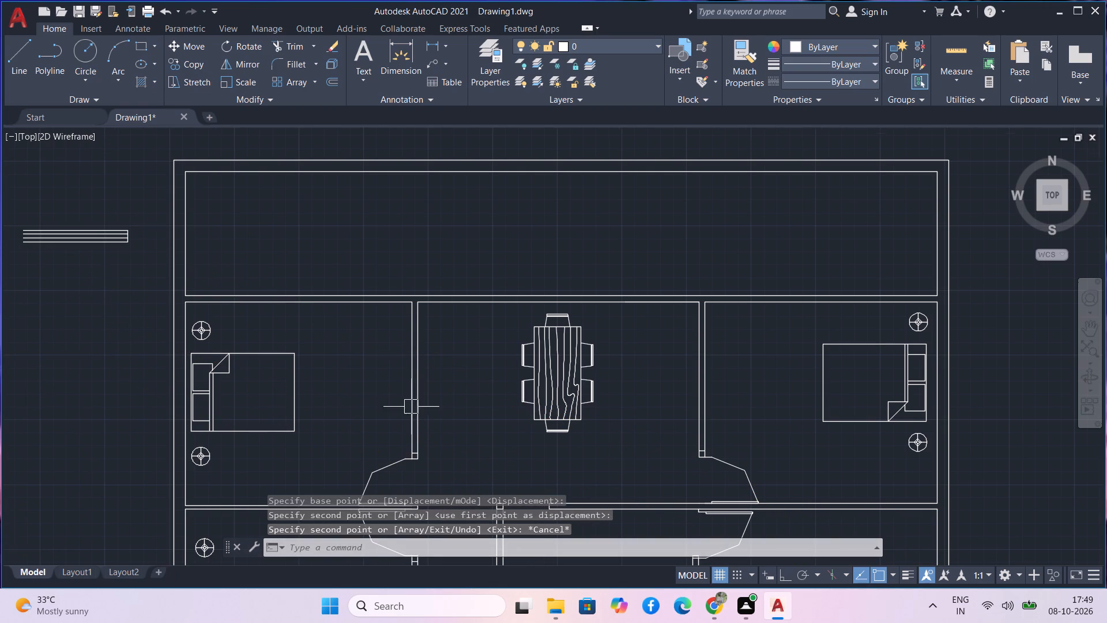
scroll(413, 408, down, 1)
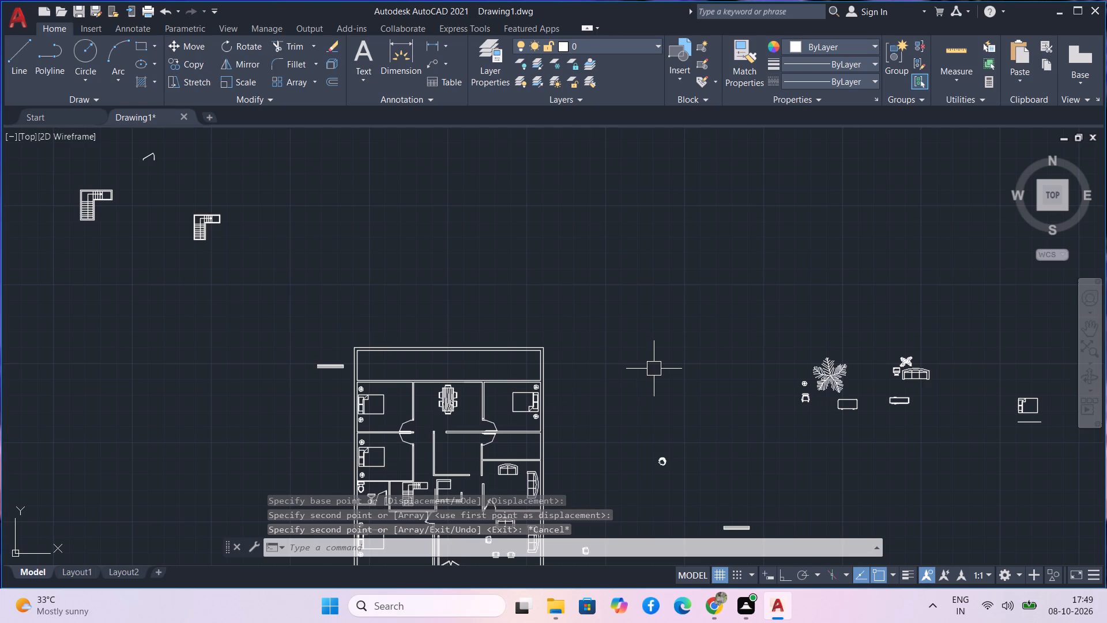
middle_drag(654, 369, 320, 136)
scroll(446, 314, up, 4)
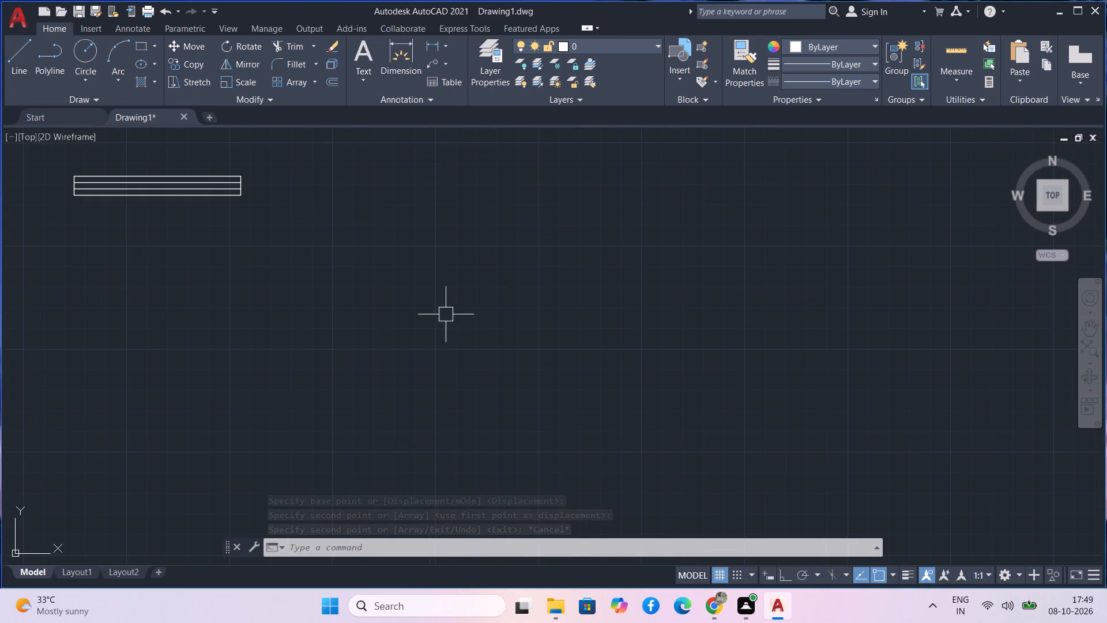
middle_drag(184, 238, 315, 343)
drag(423, 320, 322, 243)
click(187, 174)
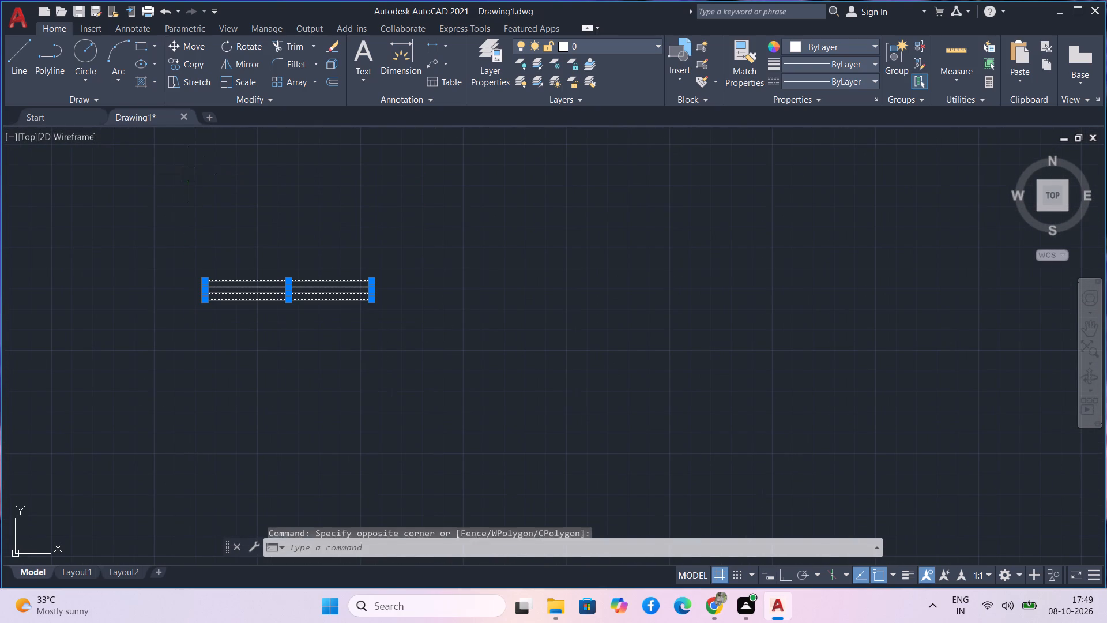
text(ro)
key(space)
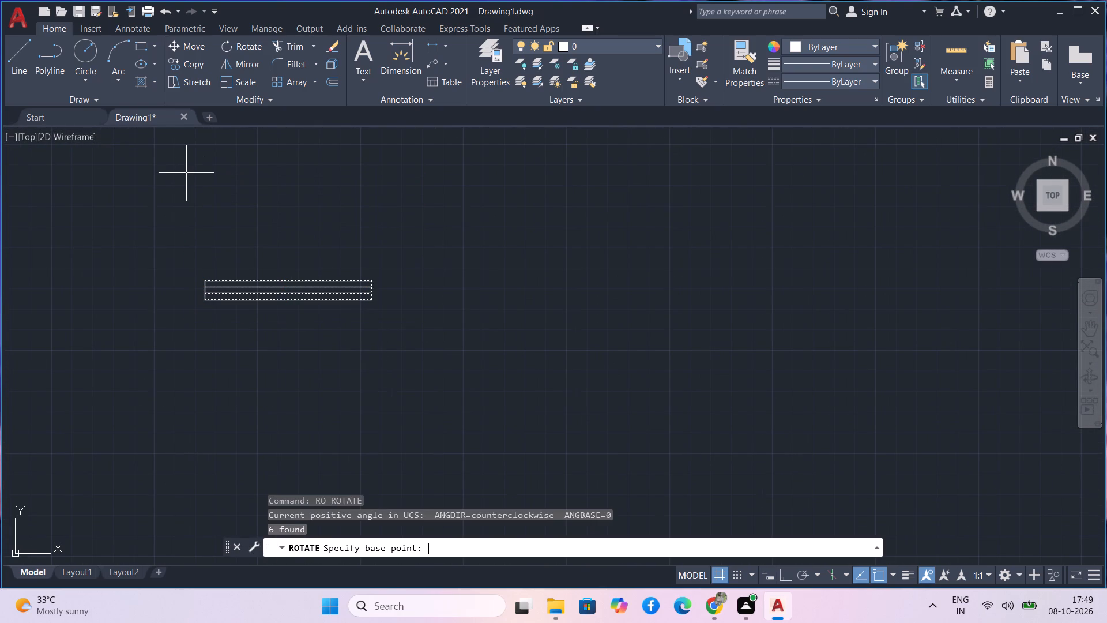
click(372, 300)
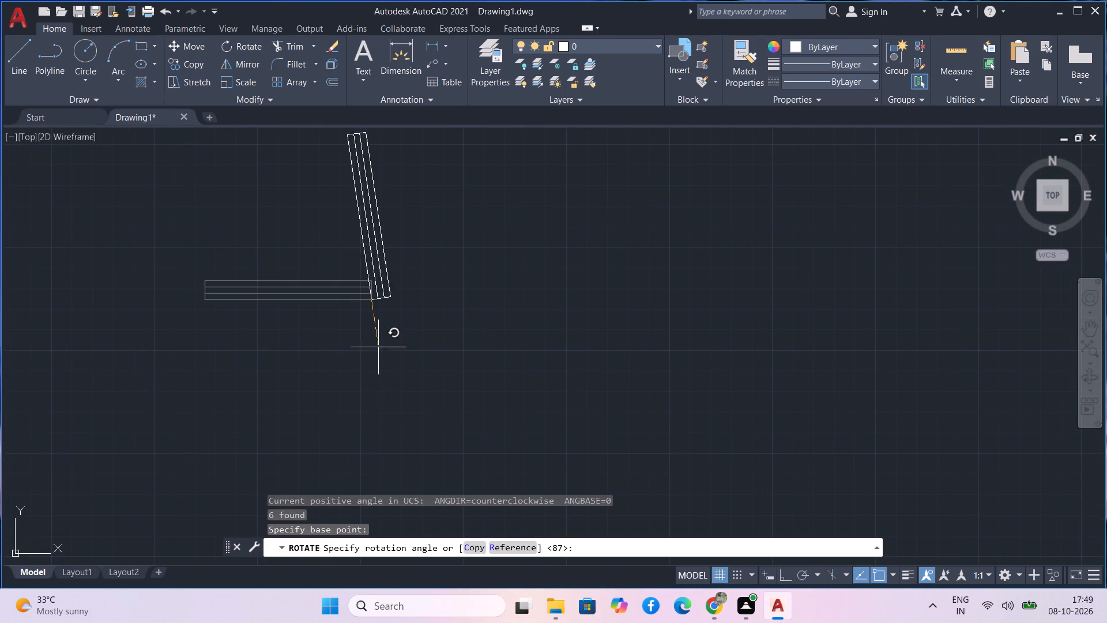
key(F8)
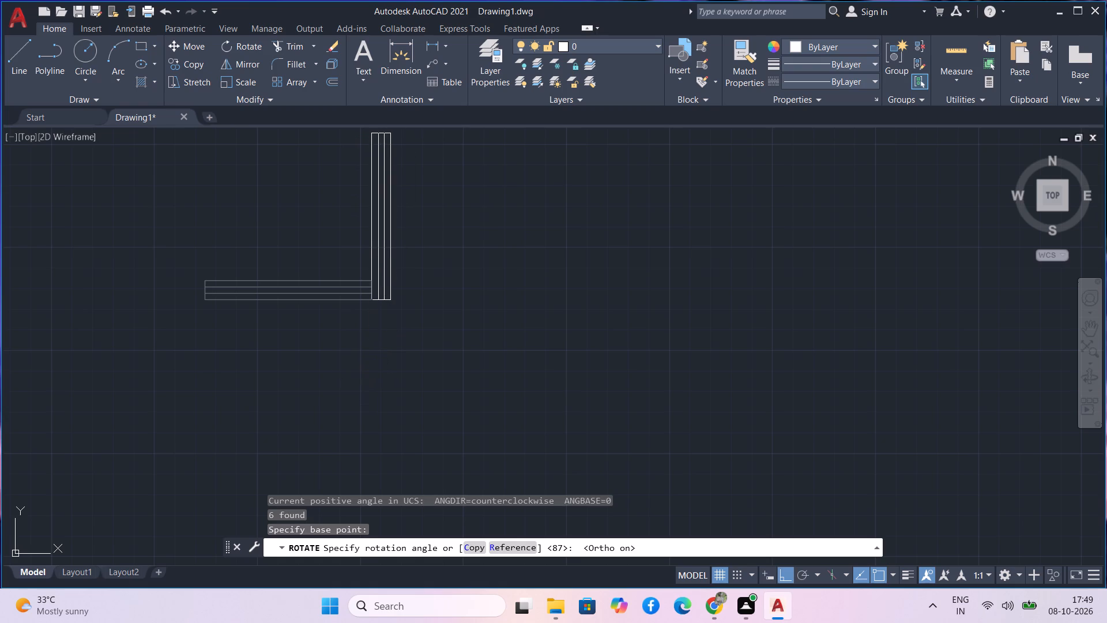
click(370, 379)
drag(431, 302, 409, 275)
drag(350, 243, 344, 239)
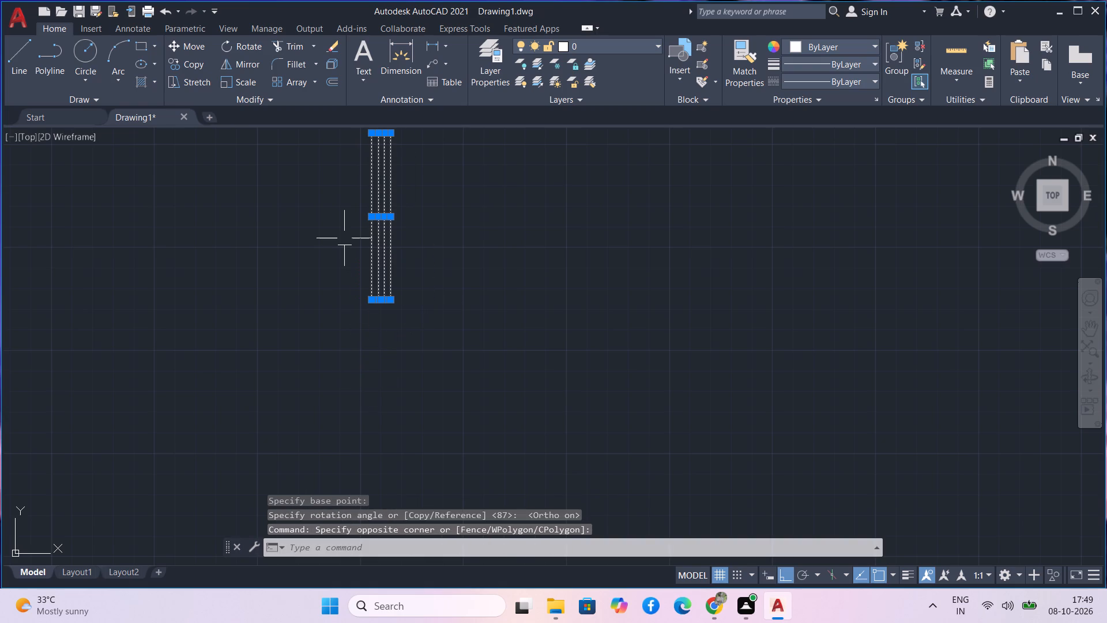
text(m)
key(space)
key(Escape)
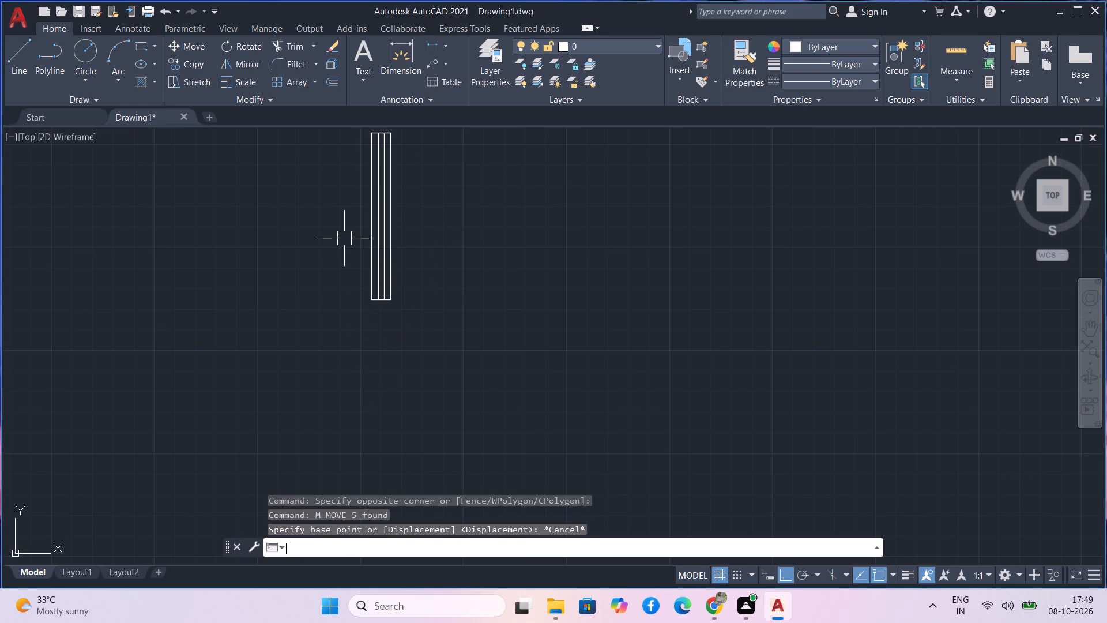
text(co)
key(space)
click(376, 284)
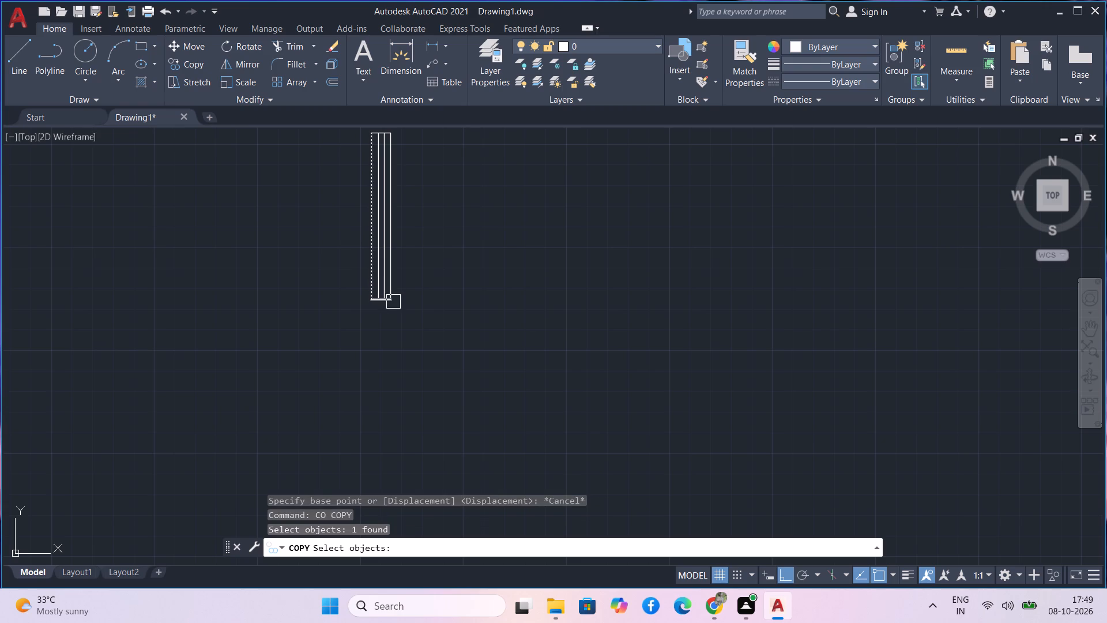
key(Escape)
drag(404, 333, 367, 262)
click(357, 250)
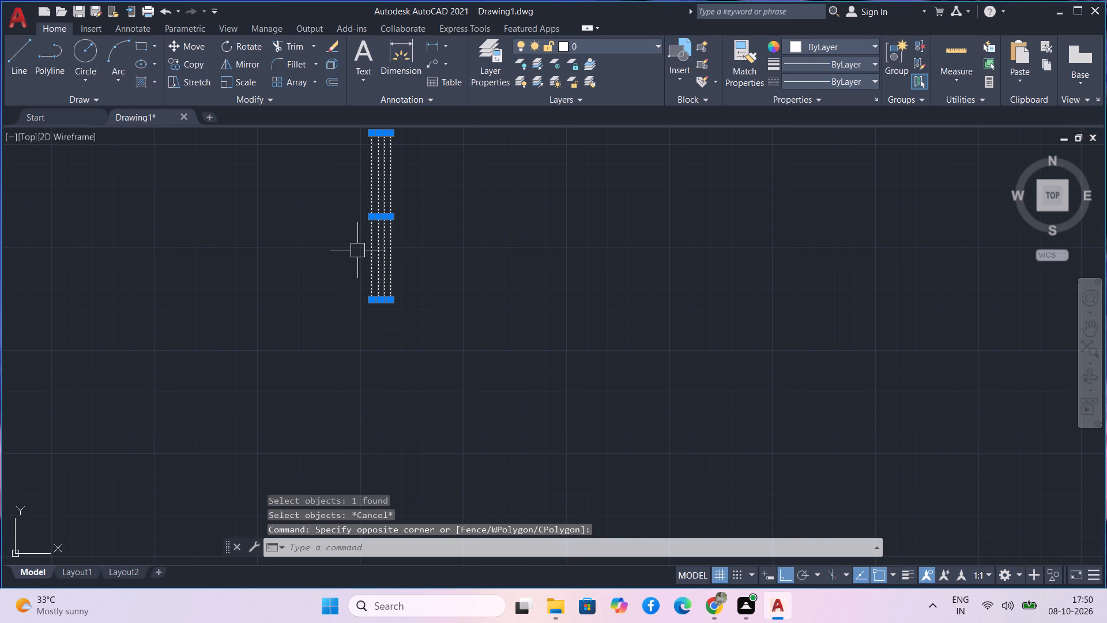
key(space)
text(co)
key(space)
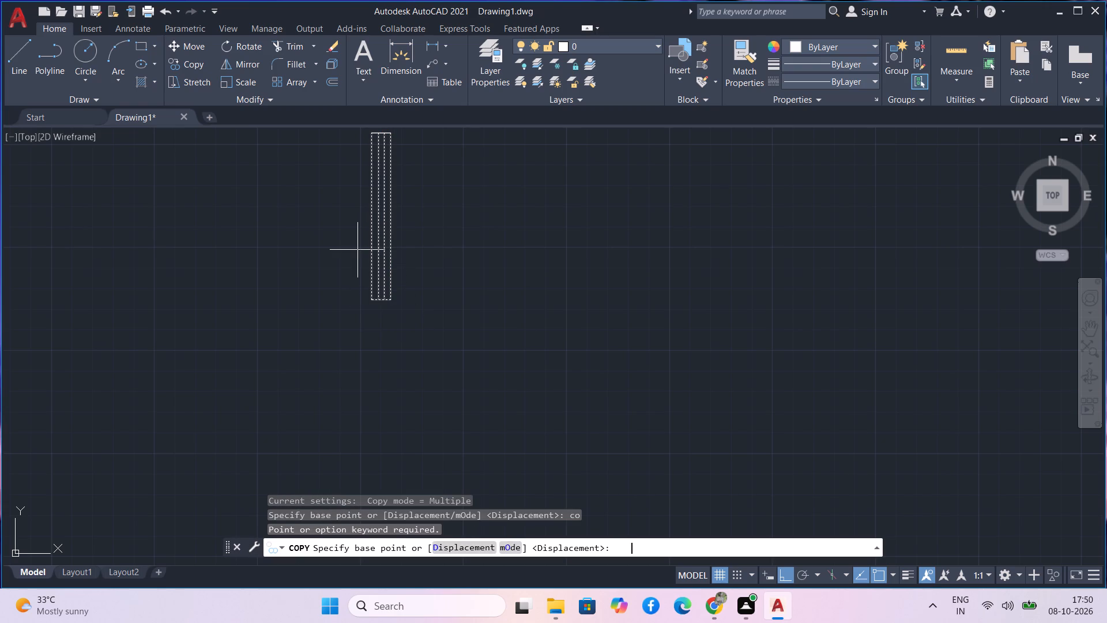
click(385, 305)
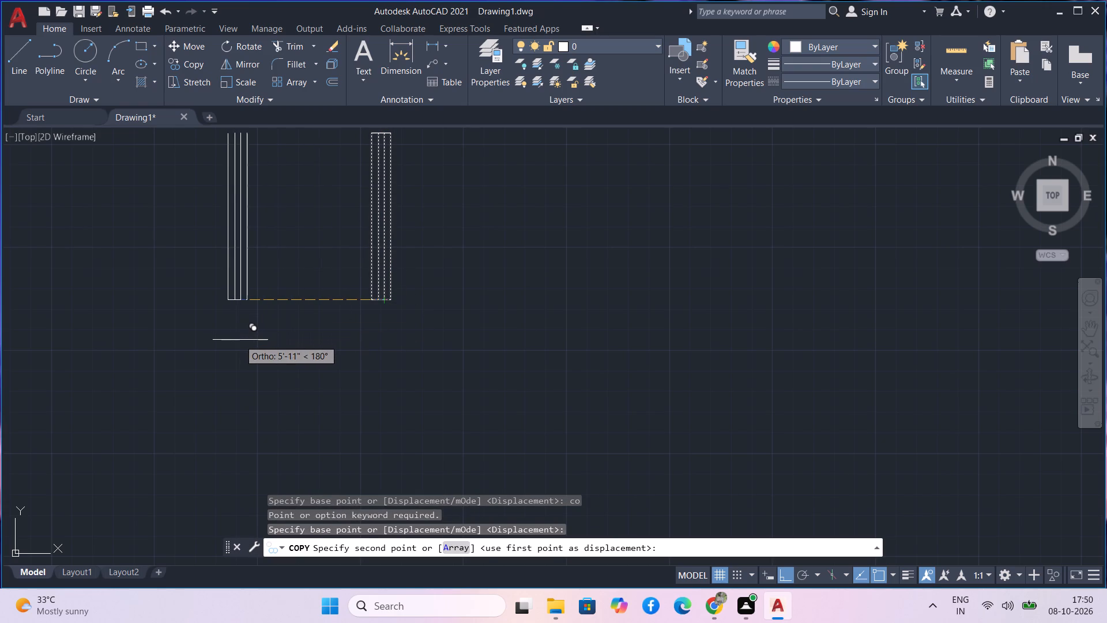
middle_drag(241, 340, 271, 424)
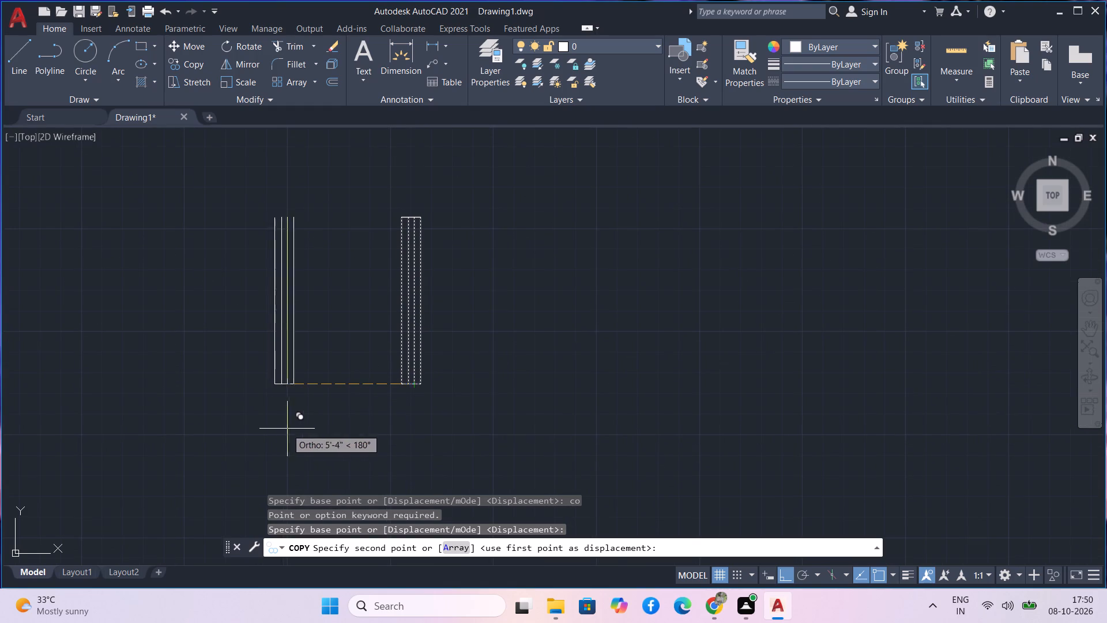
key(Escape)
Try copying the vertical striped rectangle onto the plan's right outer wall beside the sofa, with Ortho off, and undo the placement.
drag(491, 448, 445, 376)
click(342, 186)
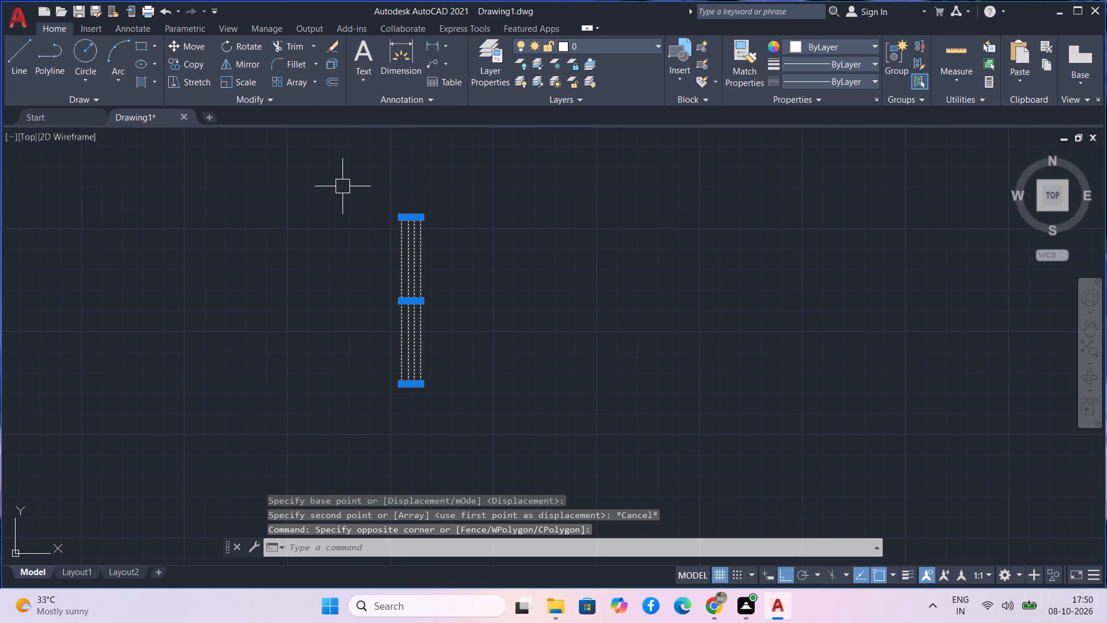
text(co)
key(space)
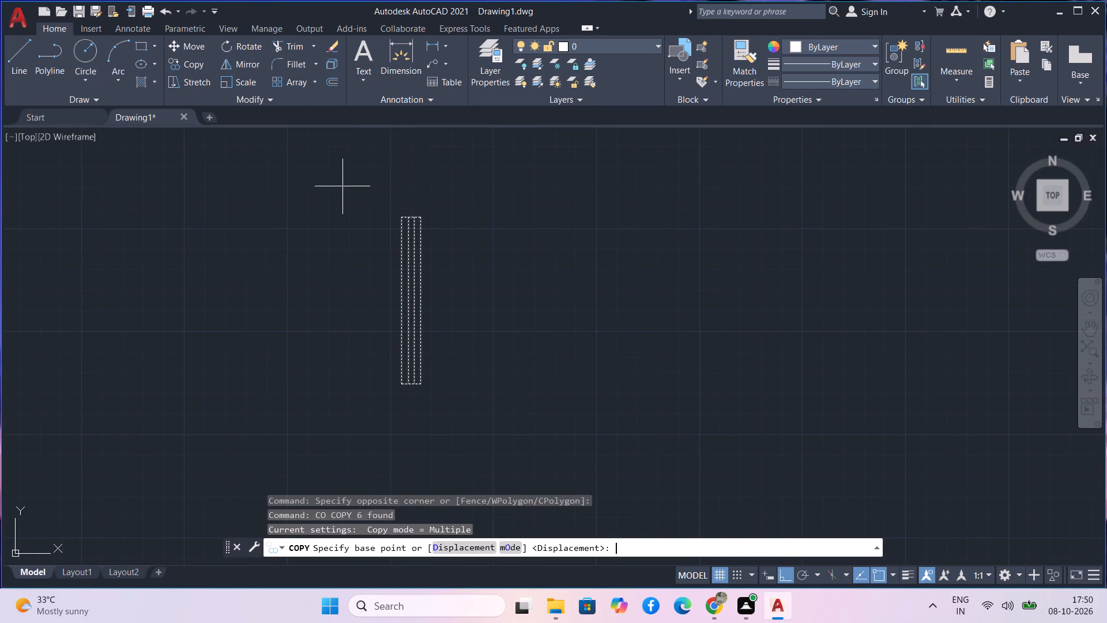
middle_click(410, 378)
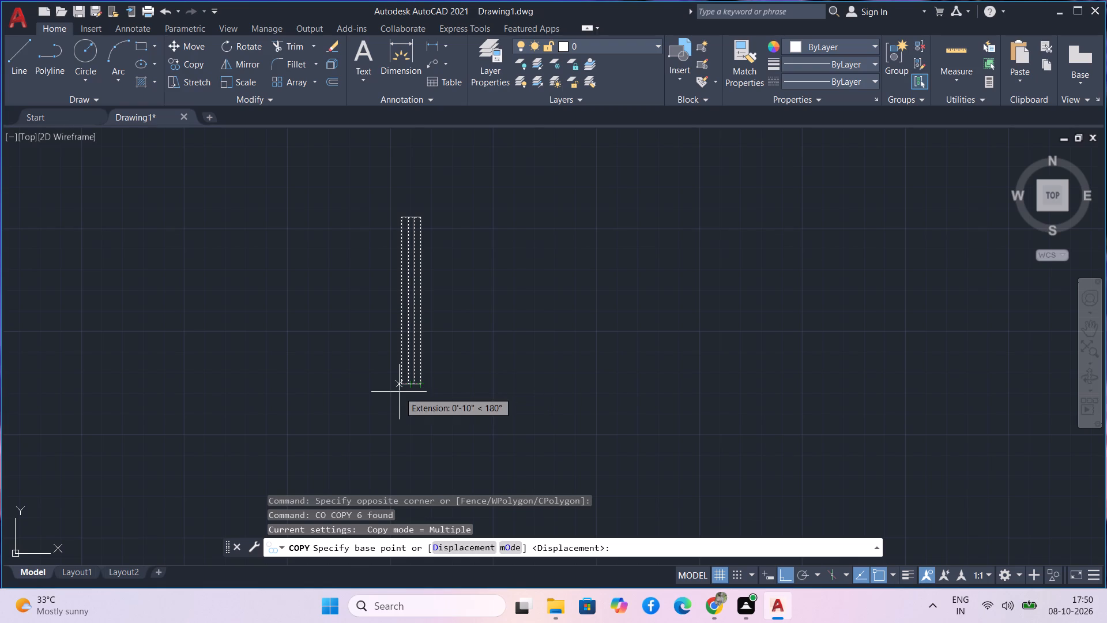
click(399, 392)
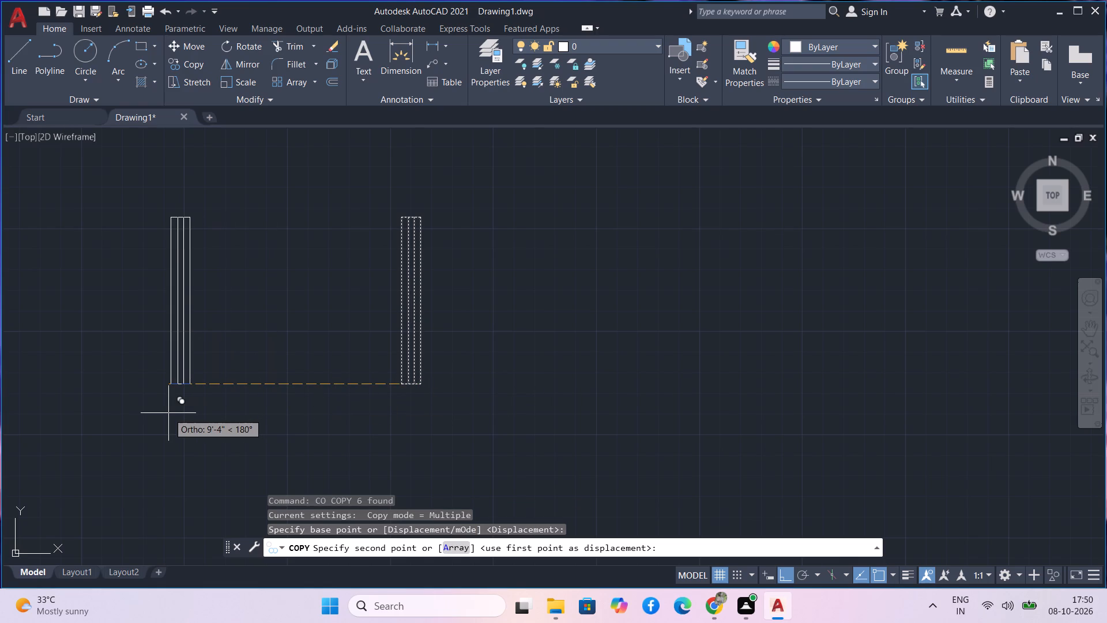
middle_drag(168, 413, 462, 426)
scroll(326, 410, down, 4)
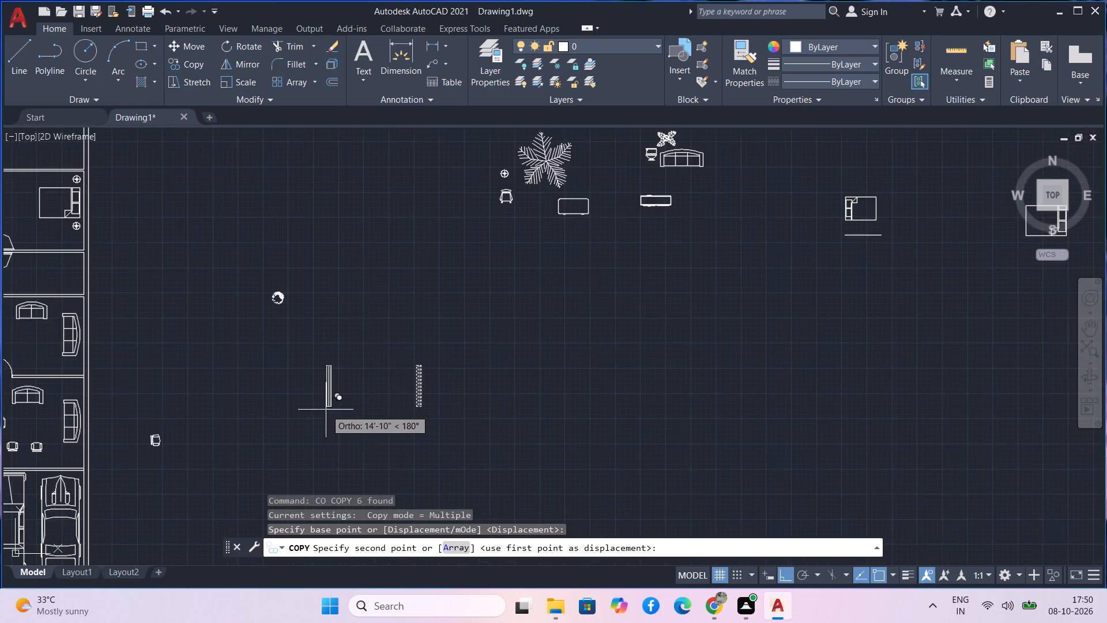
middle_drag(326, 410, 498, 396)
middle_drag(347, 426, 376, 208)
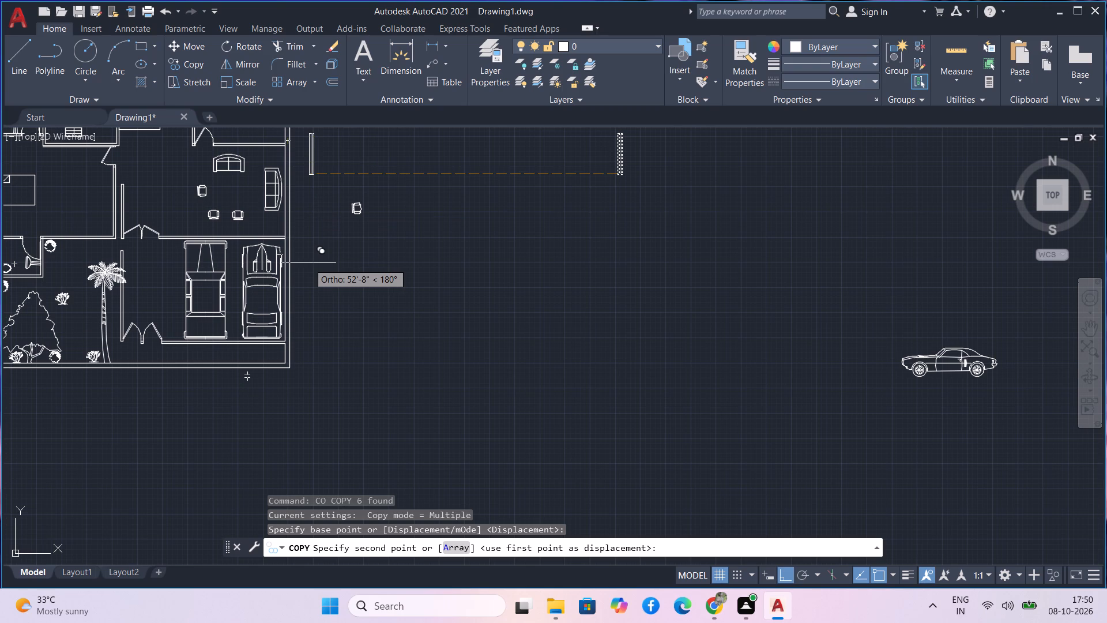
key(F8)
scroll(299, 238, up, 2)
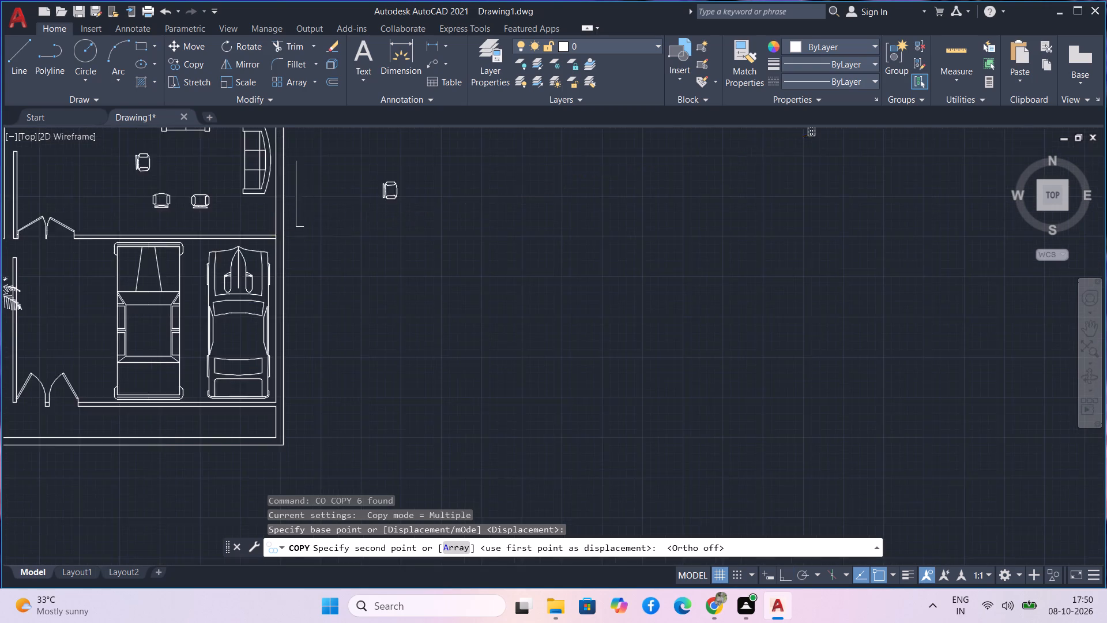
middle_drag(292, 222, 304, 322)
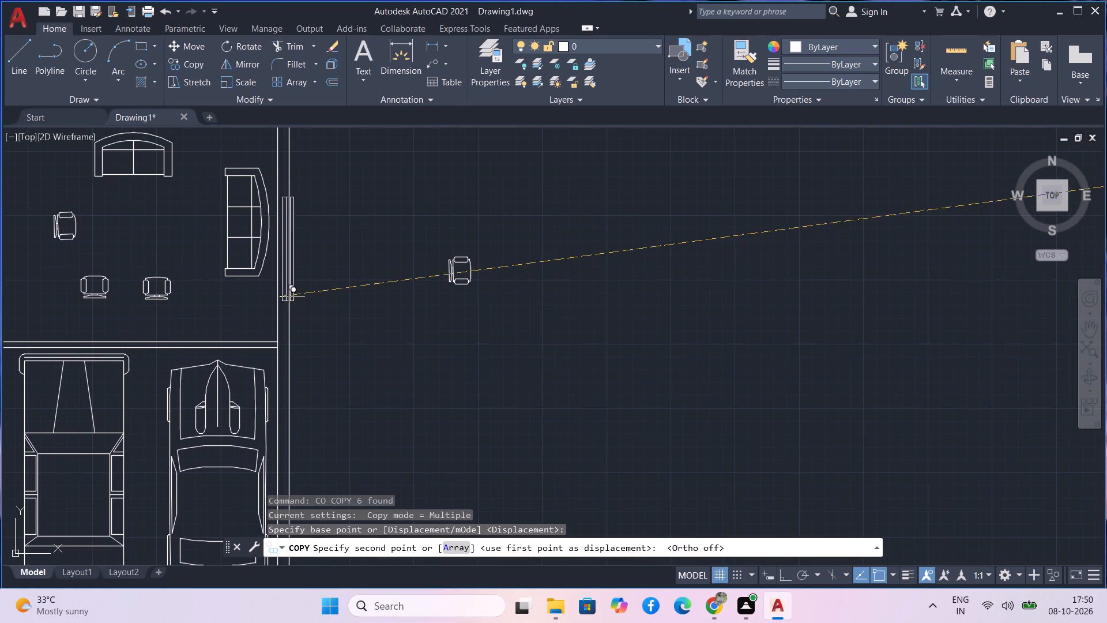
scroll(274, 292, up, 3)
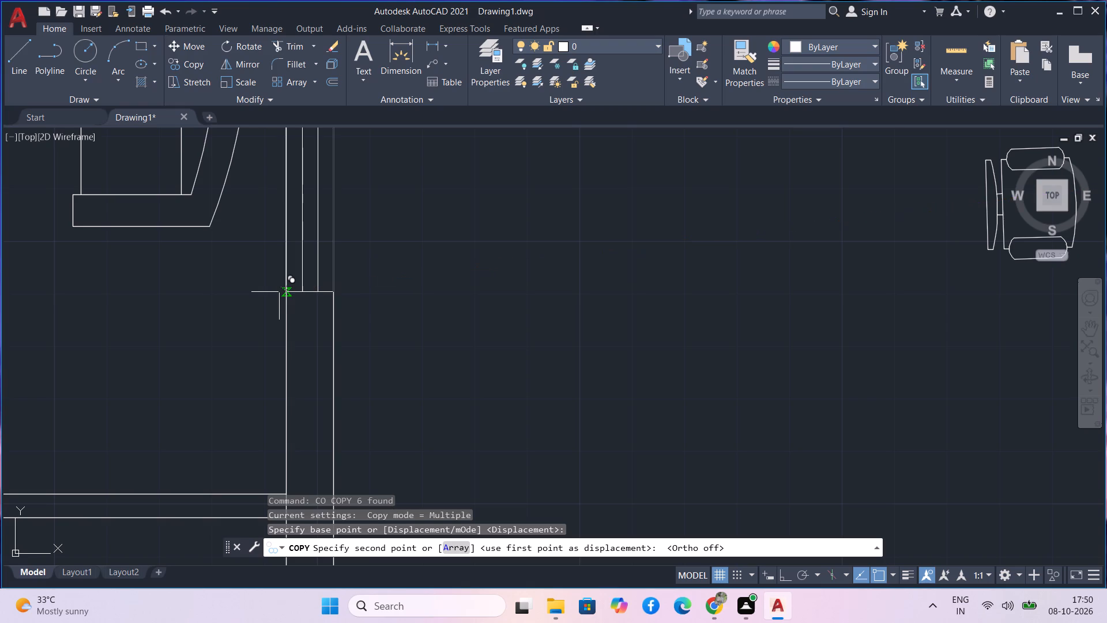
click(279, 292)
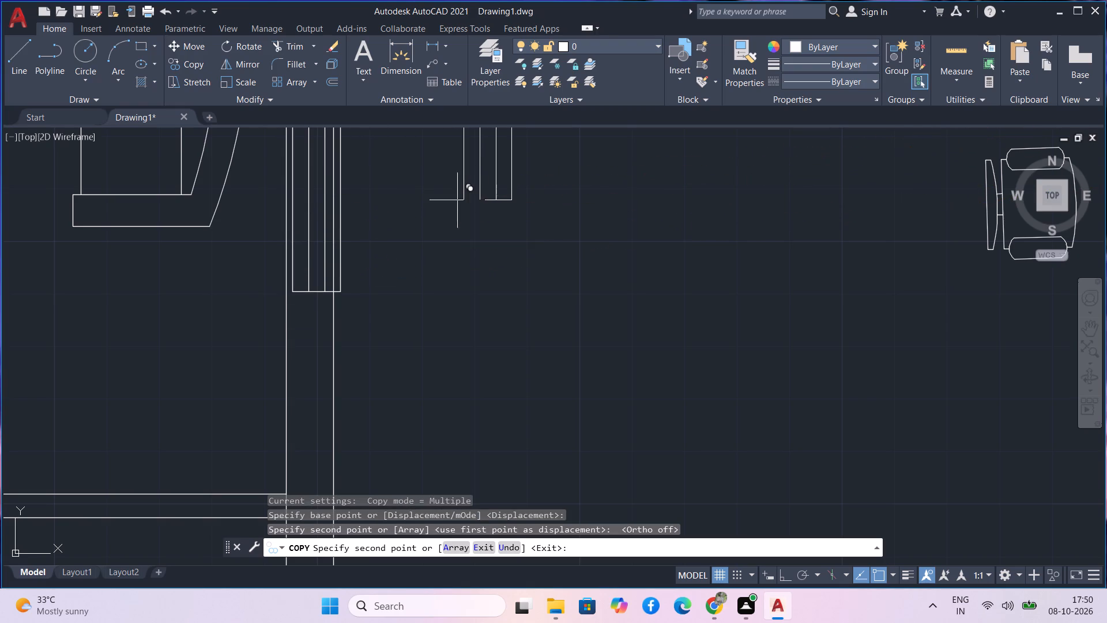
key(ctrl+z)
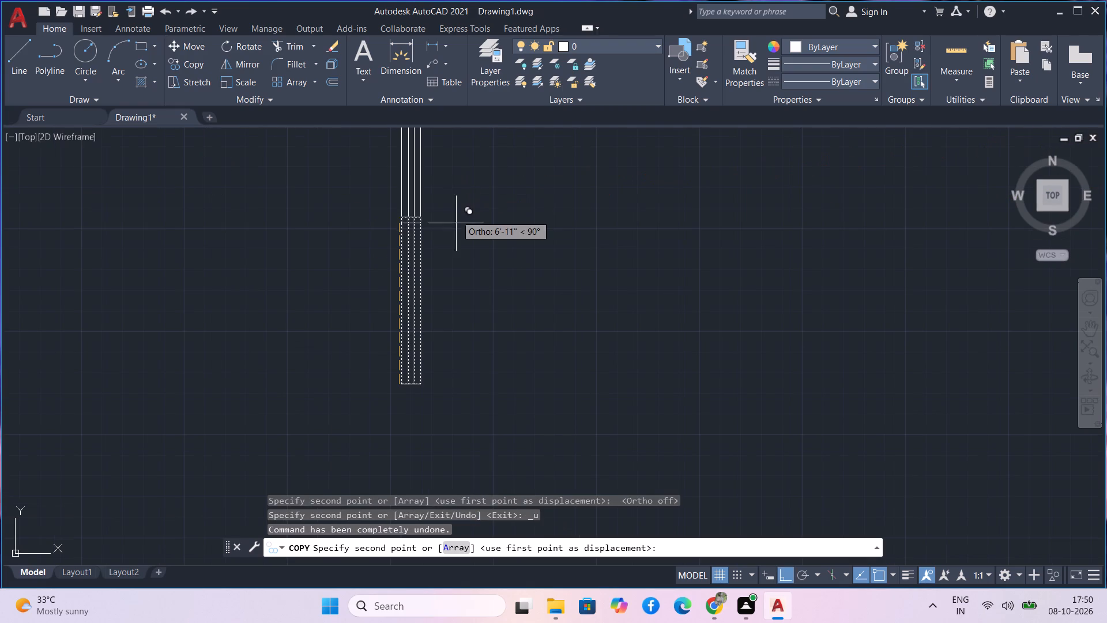
With Ortho off, copy the vertical striped rectangle into the plan's right outer wall beside the lower sitting area's three-seat sofa.
scroll(457, 237, down, 1)
middle_drag(457, 237, 531, 407)
scroll(248, 355, down, 3)
middle_drag(230, 369, 506, 329)
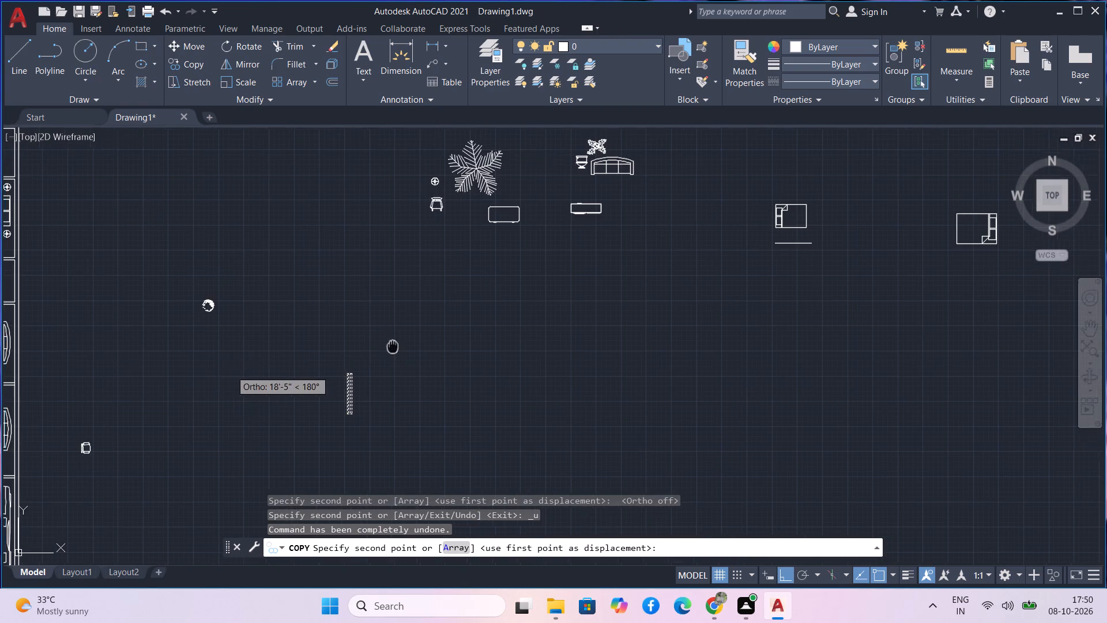
middle_drag(506, 329, 624, 289)
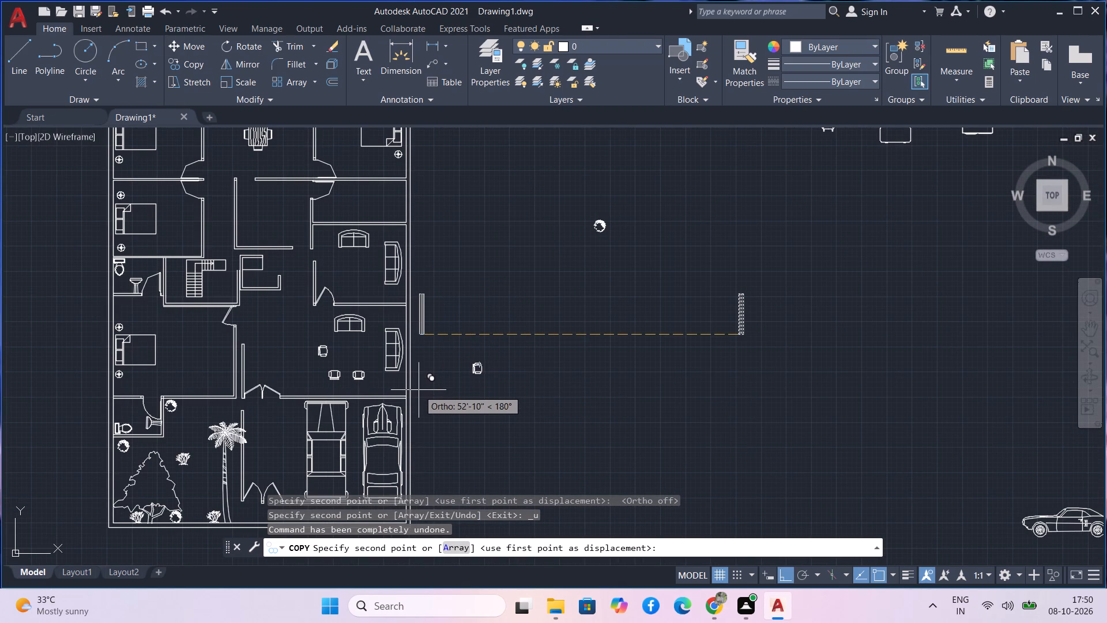
key(F8)
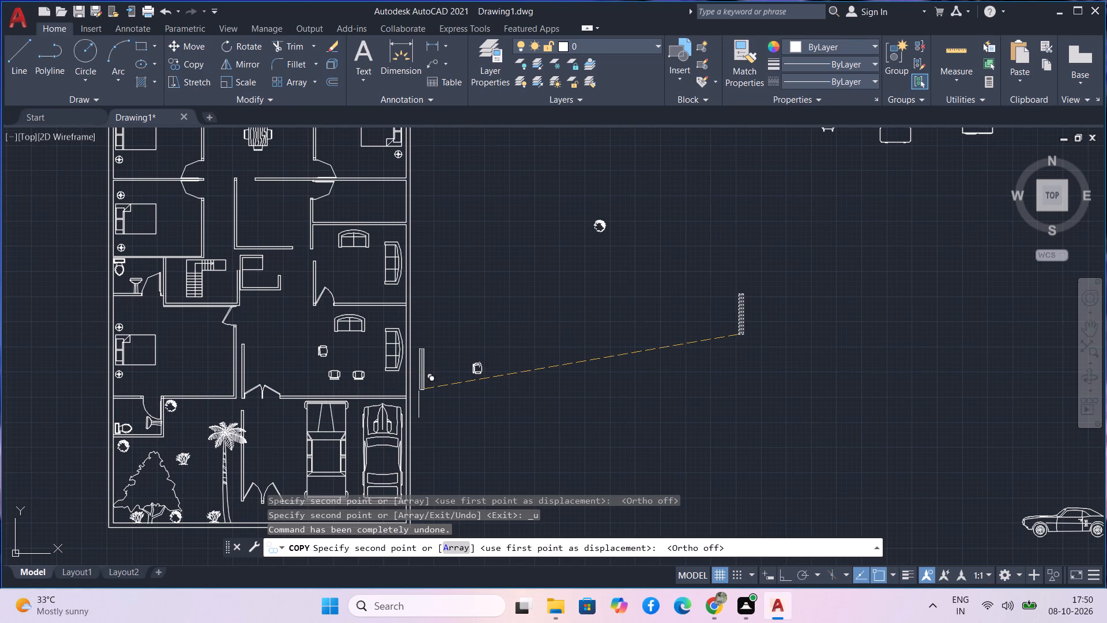
scroll(390, 376, up, 3)
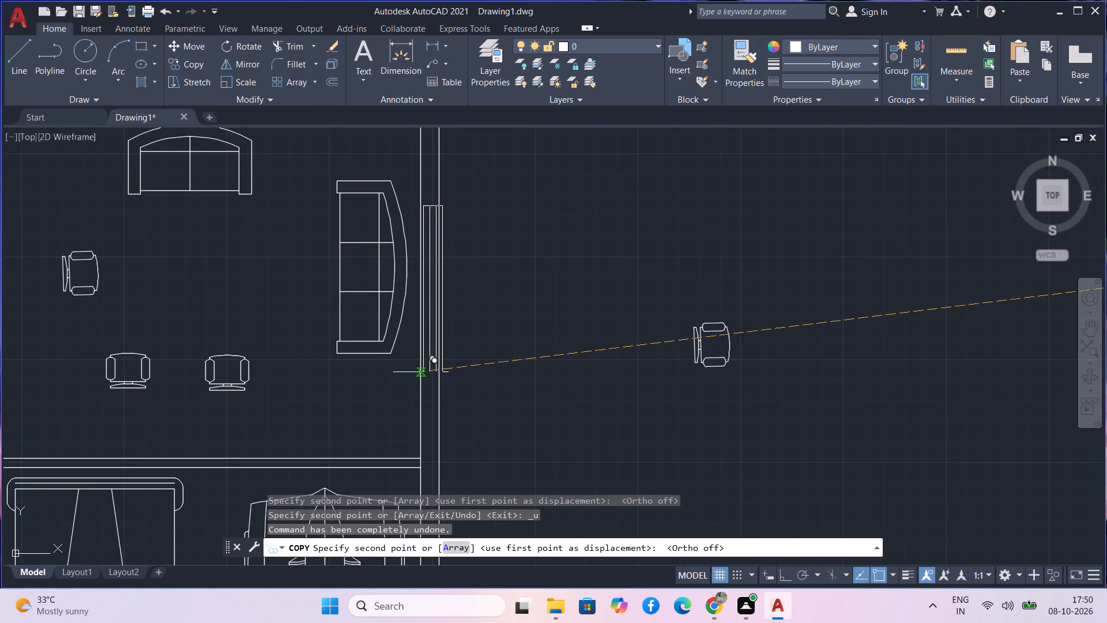
scroll(418, 376, up, 1)
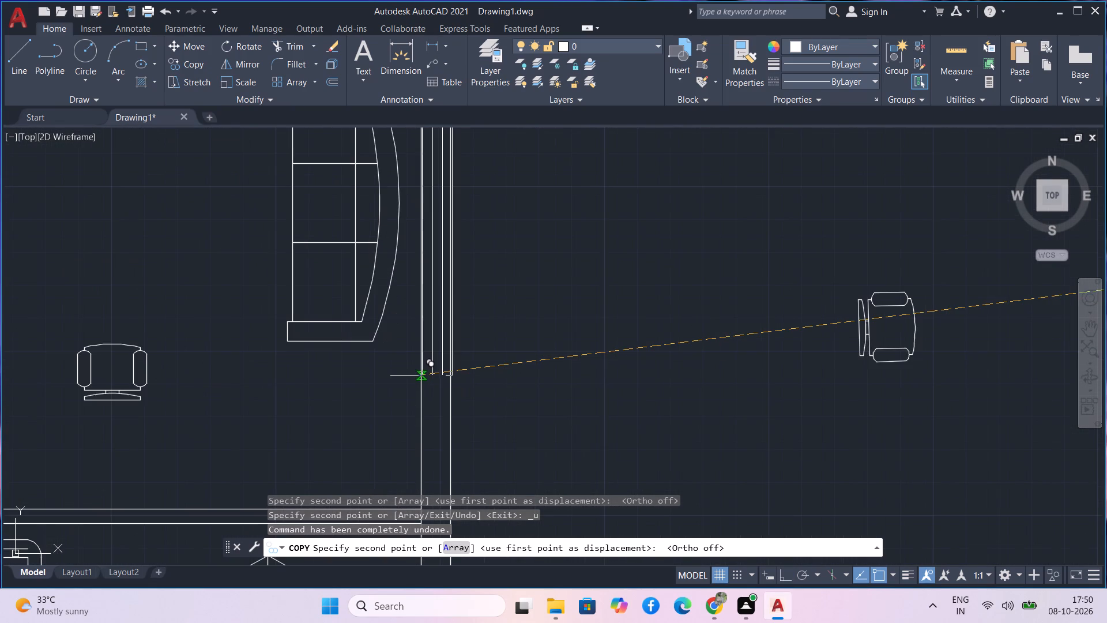
scroll(418, 376, up, 3)
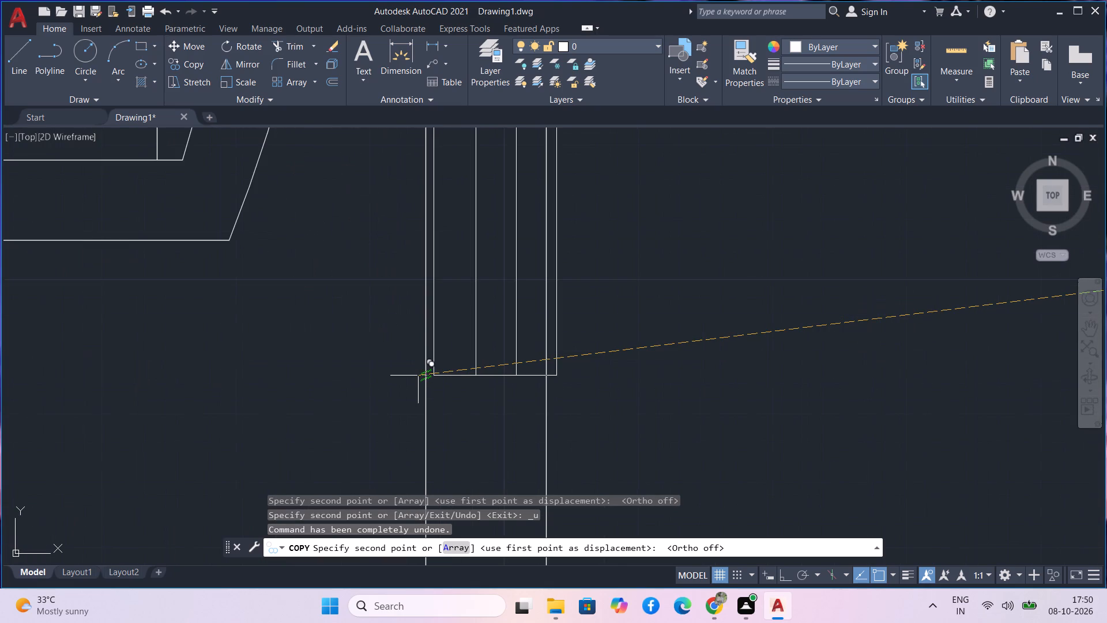
scroll(418, 376, up, 1)
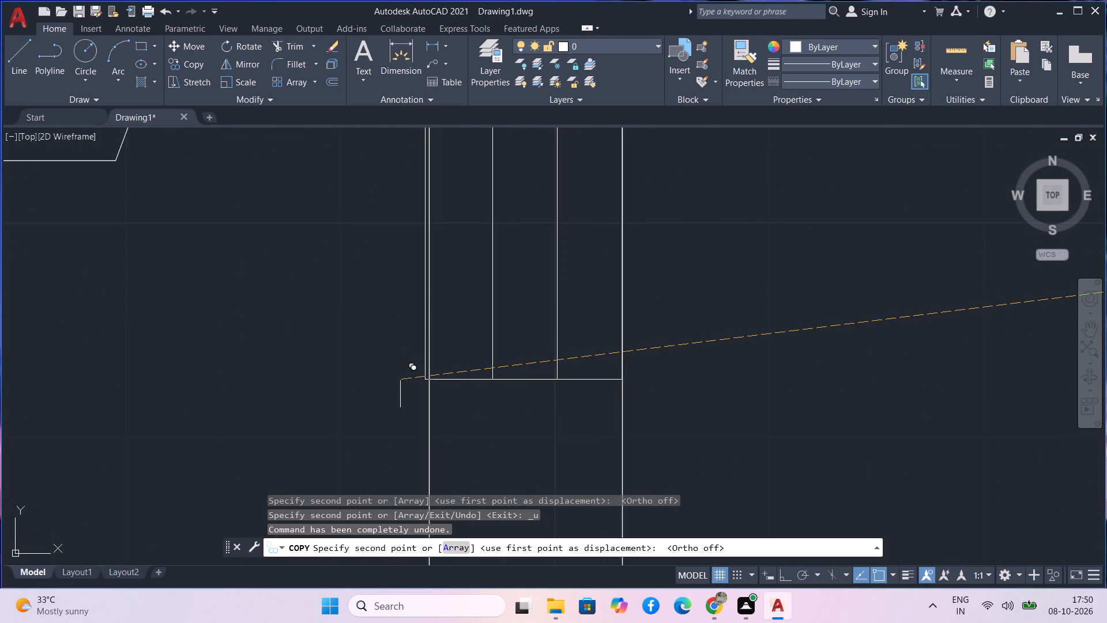
click(400, 380)
Place another copy of the vertical striped rectangle in the right outer wall beside the upper sitting room's three-seat sofa.
scroll(673, 336, down, 1)
middle_drag(674, 336, 672, 498)
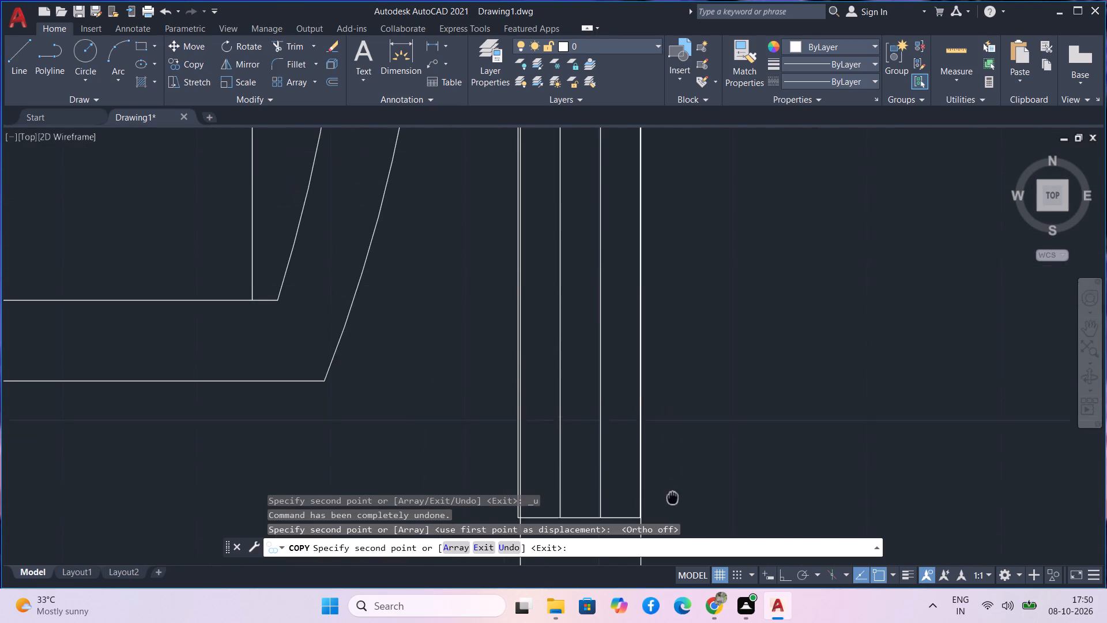
middle_drag(672, 498, 672, 501)
scroll(672, 492, down, 2)
scroll(728, 438, down, 1)
middle_drag(728, 438, 726, 460)
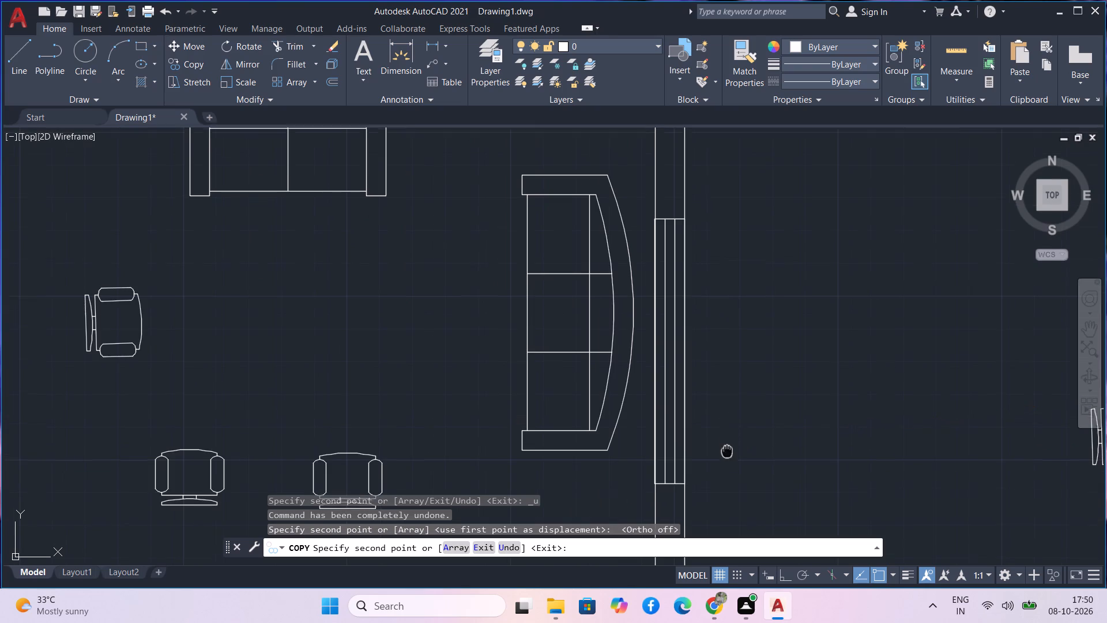
middle_drag(726, 460, 702, 529)
scroll(694, 448, down, 2)
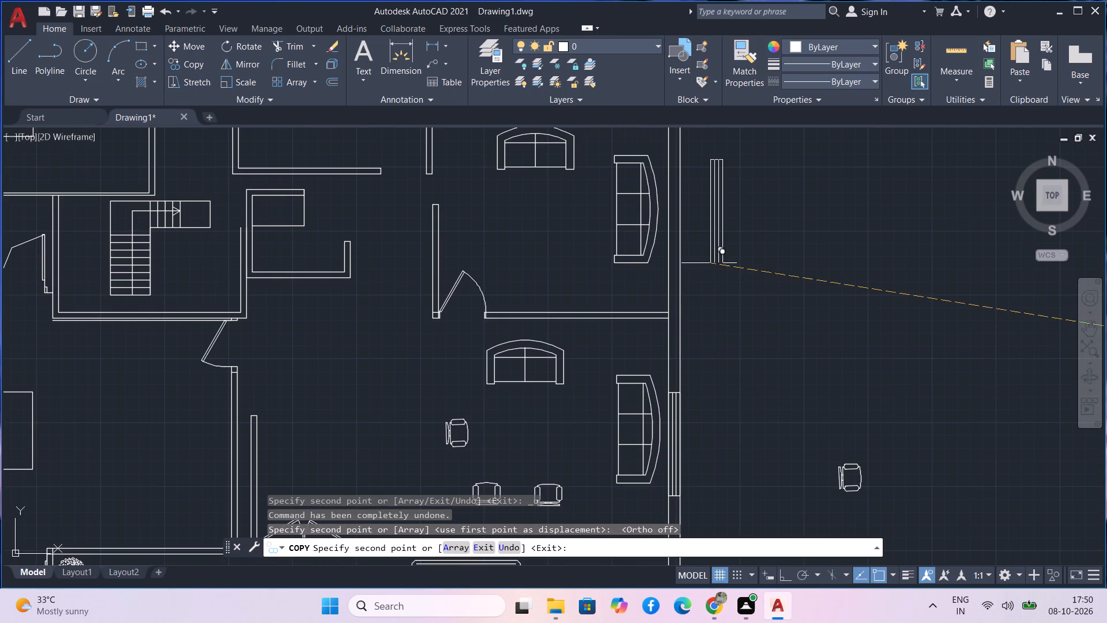
middle_drag(709, 263, 700, 355)
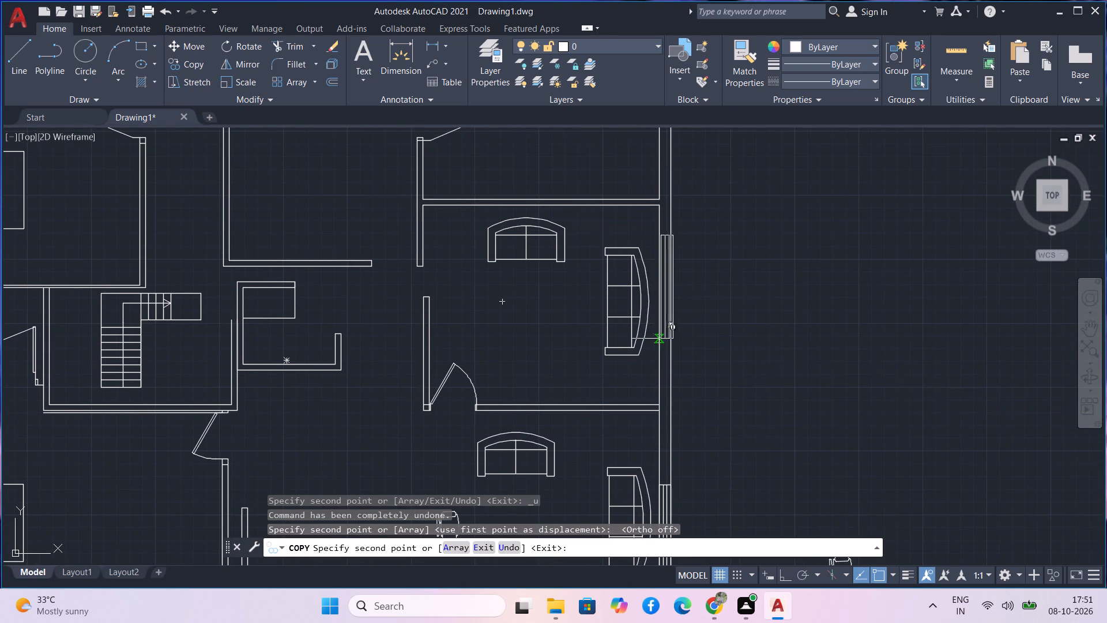
scroll(660, 339, up, 6)
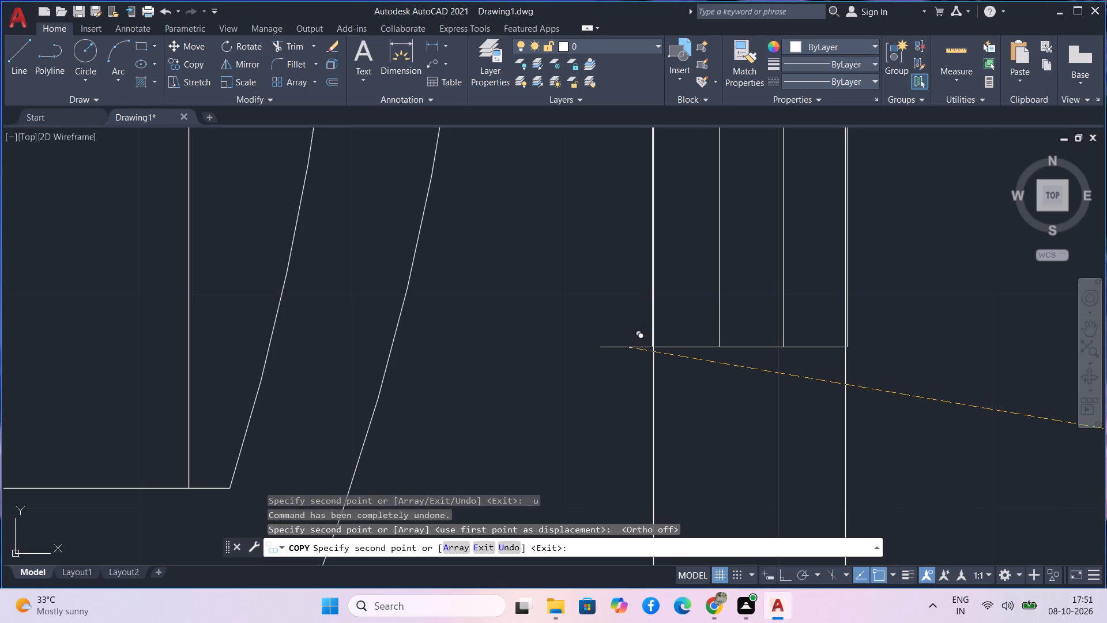
click(626, 351)
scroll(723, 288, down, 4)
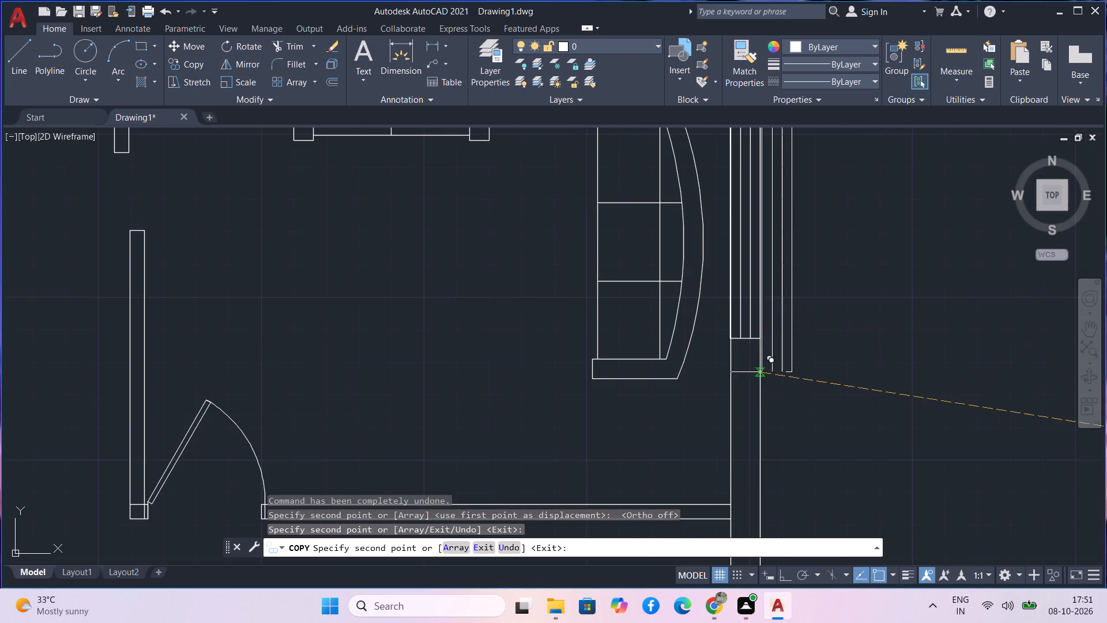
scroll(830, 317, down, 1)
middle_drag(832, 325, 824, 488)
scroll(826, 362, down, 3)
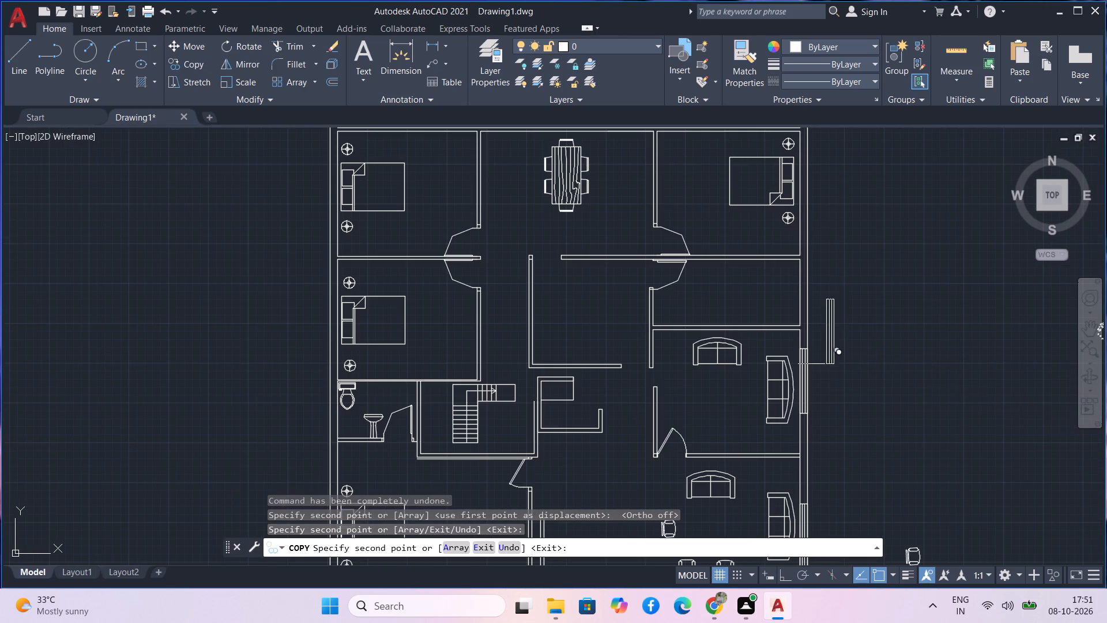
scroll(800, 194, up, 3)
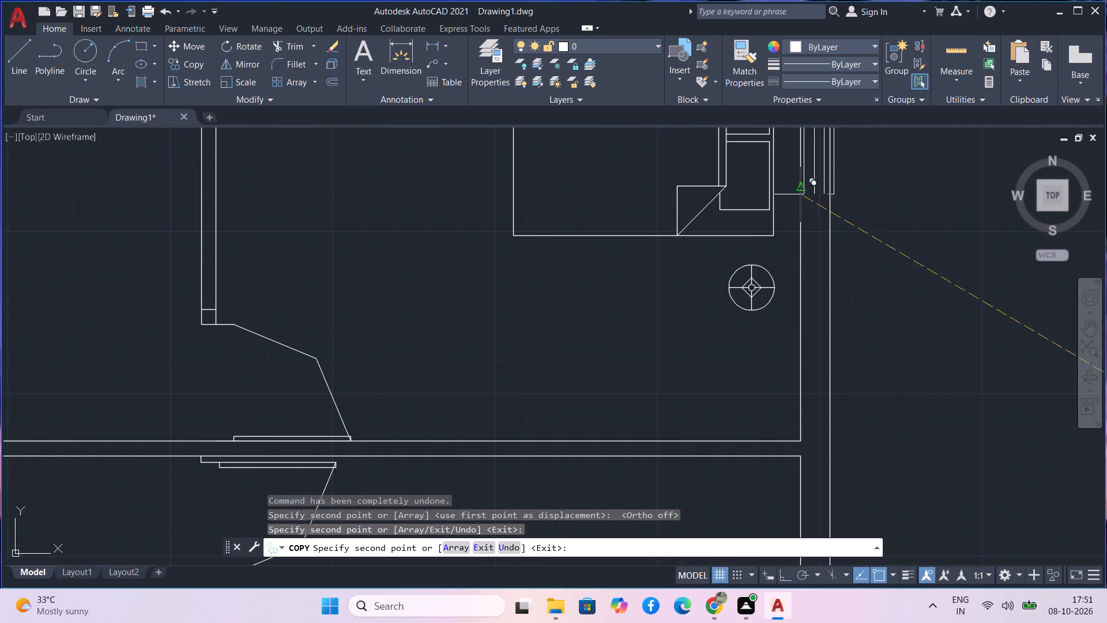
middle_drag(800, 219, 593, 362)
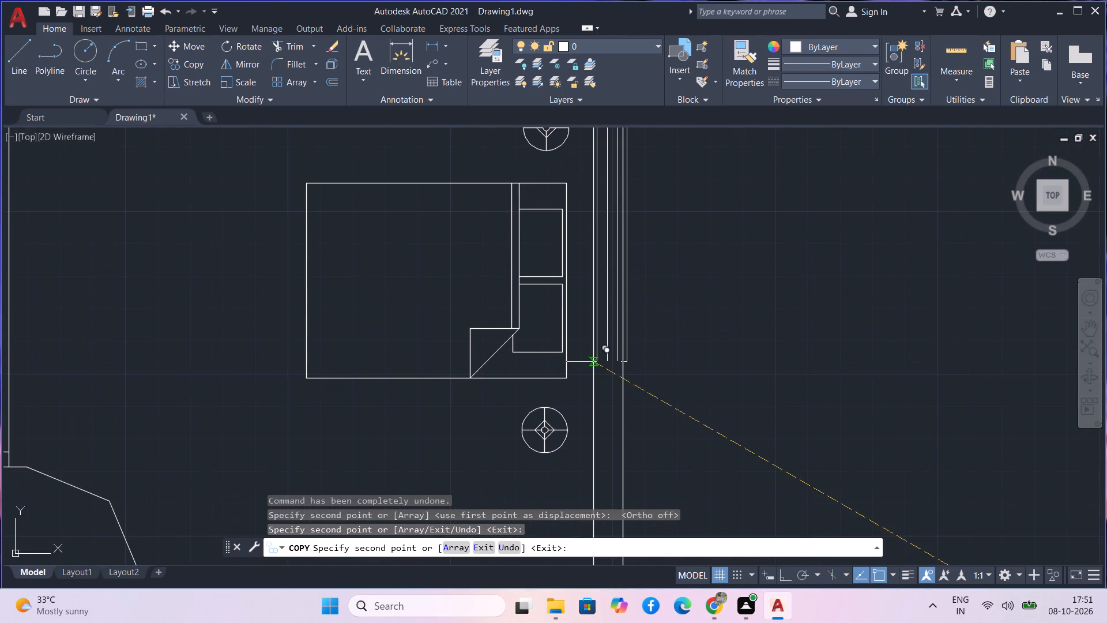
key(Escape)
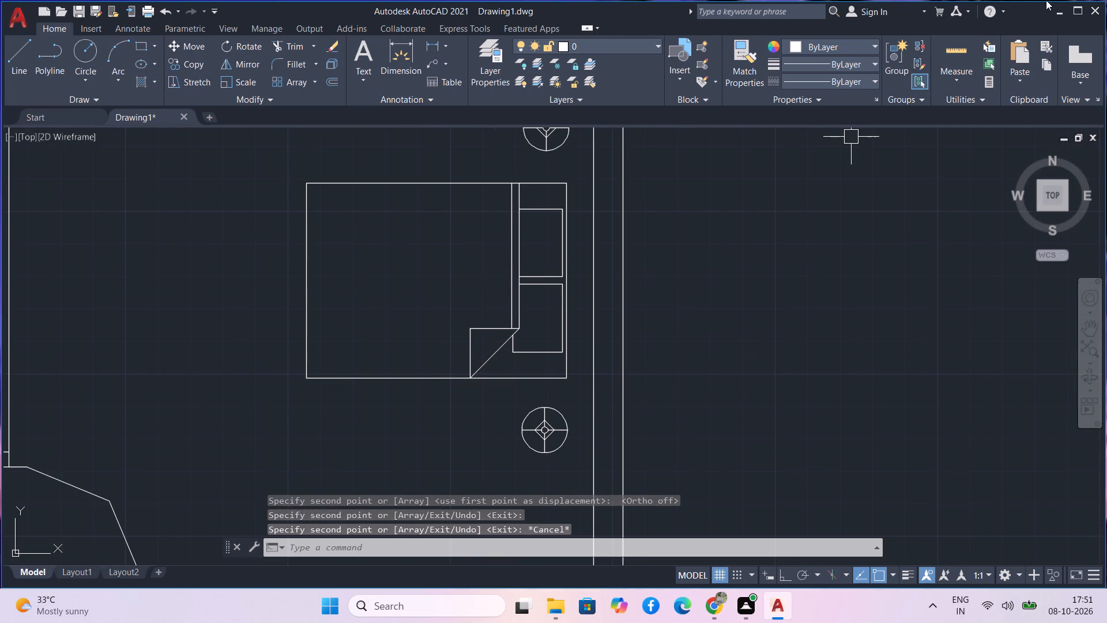
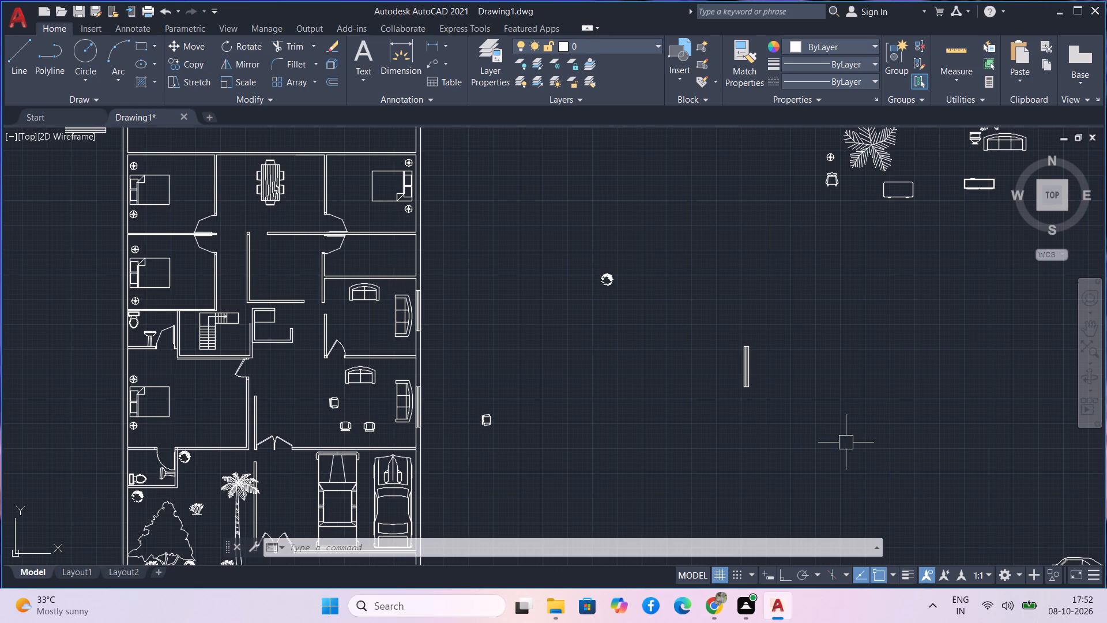
Select all the lines of the loose vertical window symbol in the empty area beside the floor plan.
scroll(768, 384, up, 2)
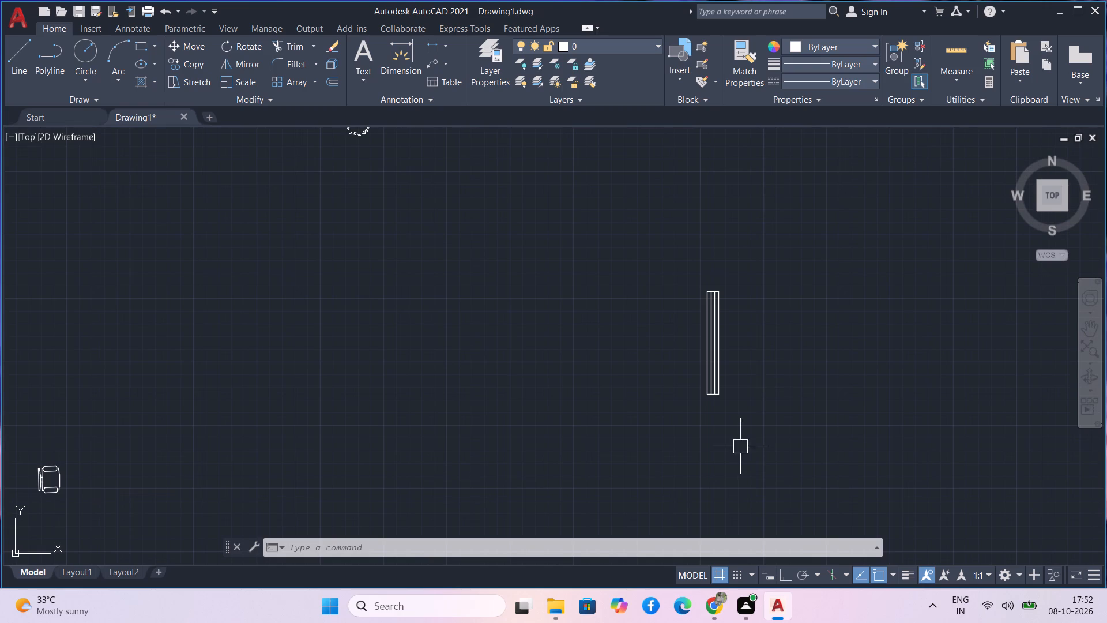
drag(735, 422, 733, 411)
click(669, 255)
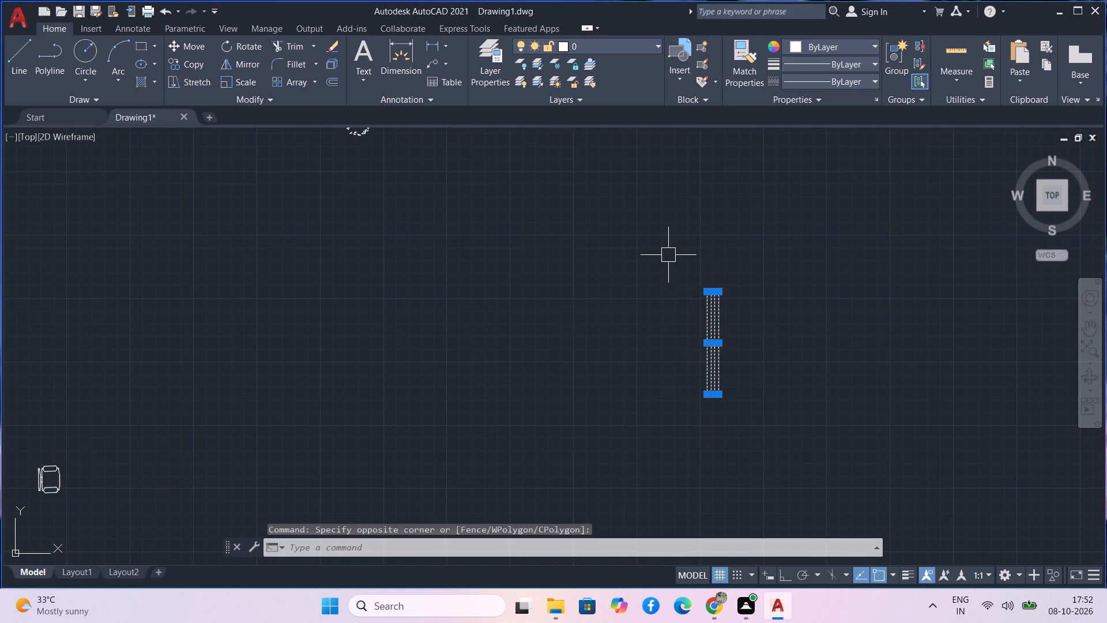
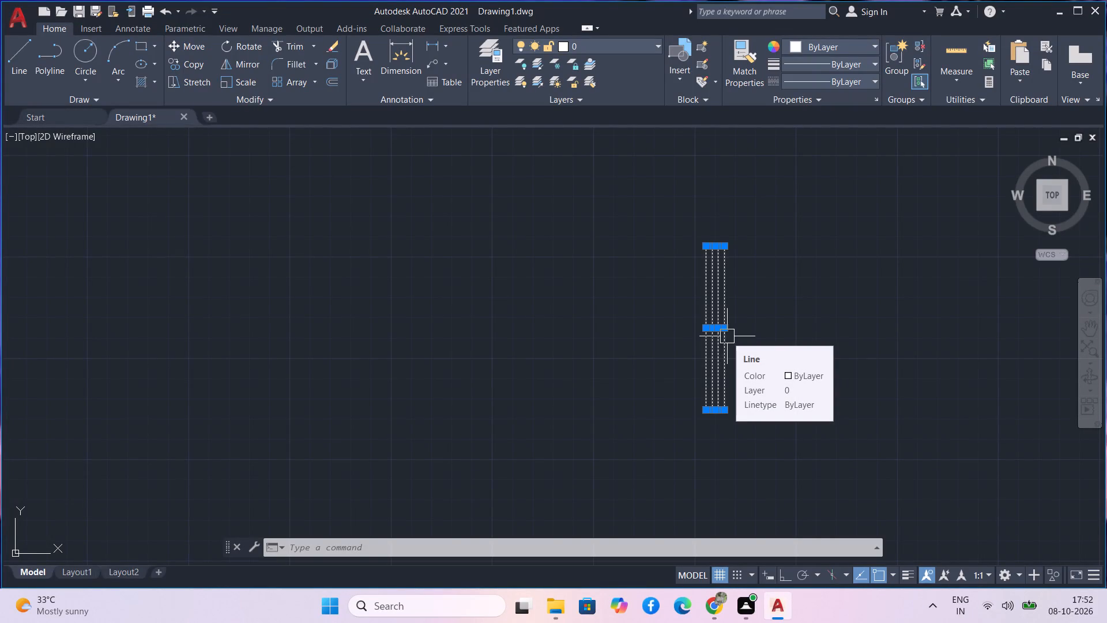
Copy the selected window symbol into the right exterior wall behind the bed of the plan's top-right bedroom.
scroll(727, 336, up, 3)
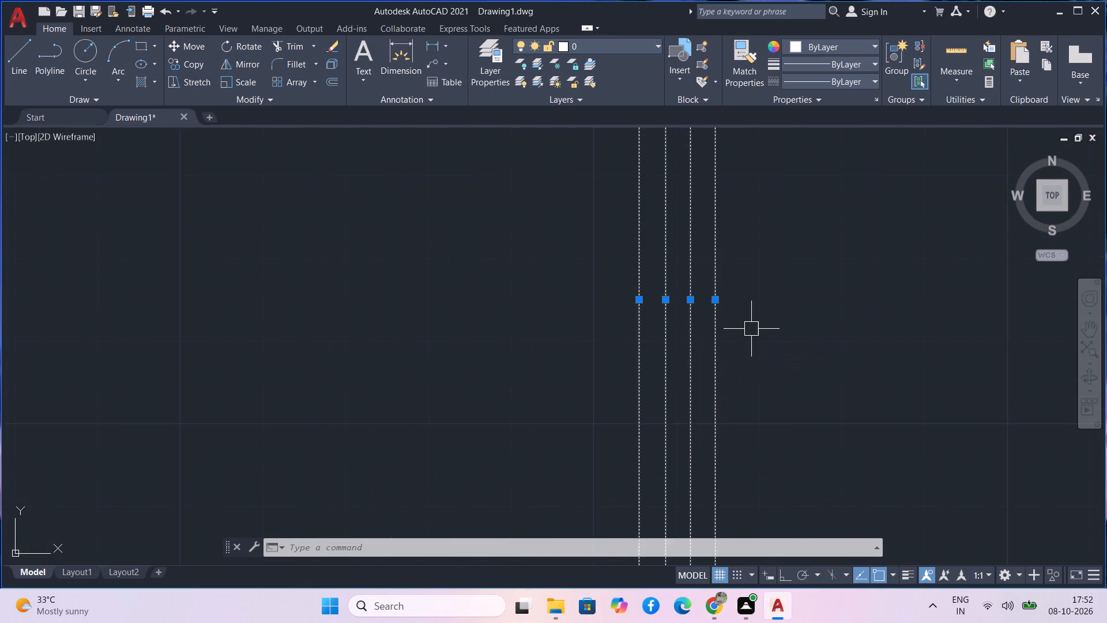
scroll(751, 329, down, 2)
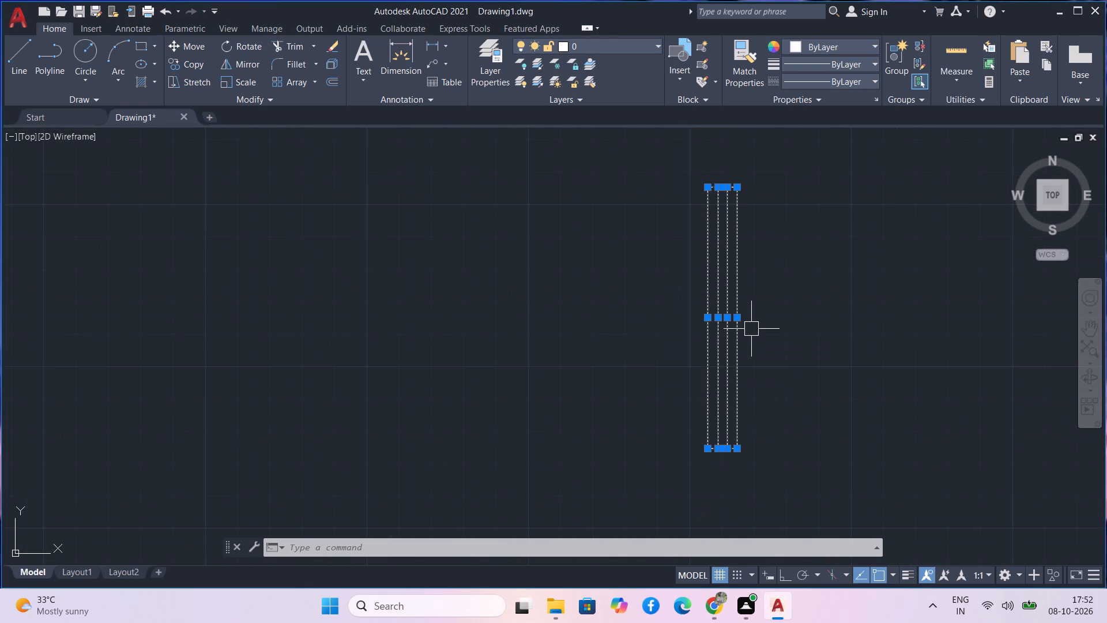
text(co)
key(space)
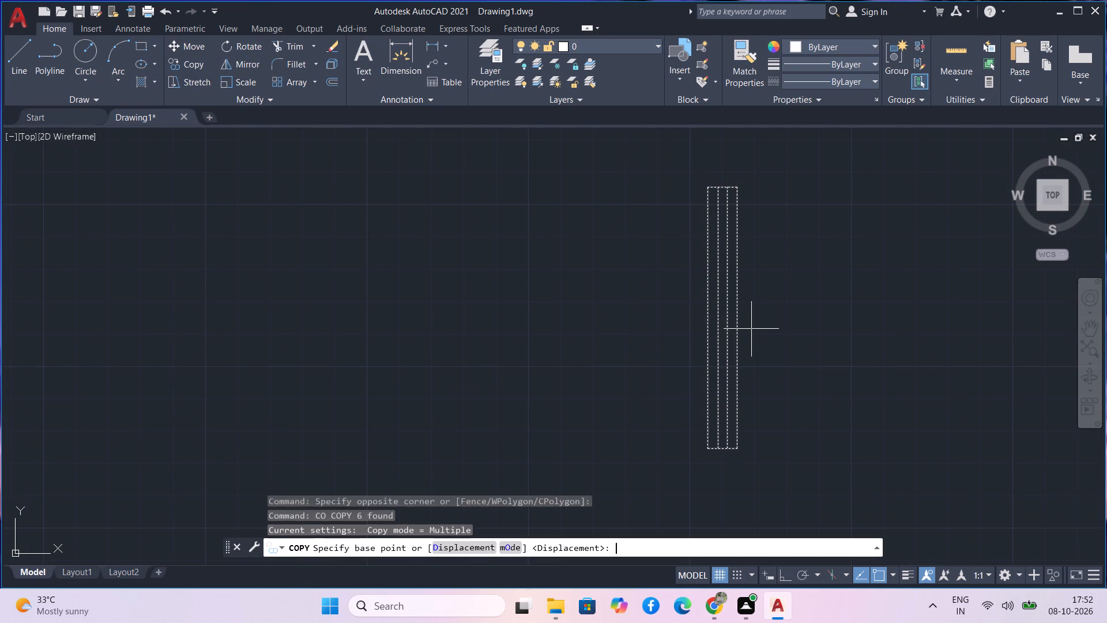
click(719, 451)
scroll(572, 474, down, 2)
middle_drag(419, 454, 635, 437)
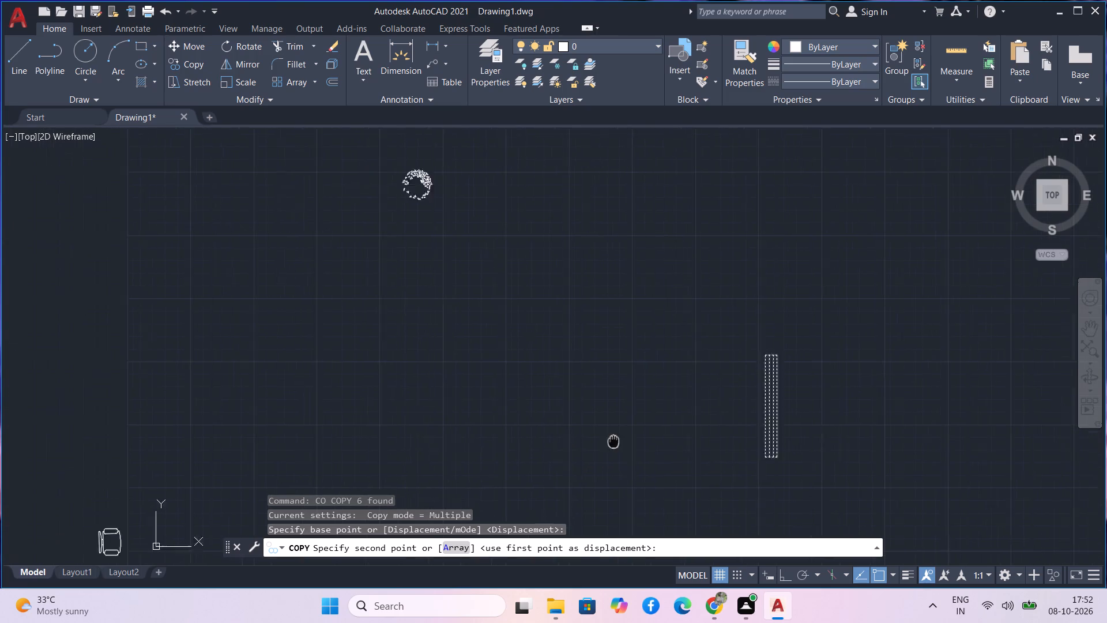
middle_drag(635, 437, 750, 412)
middle_drag(203, 298, 545, 446)
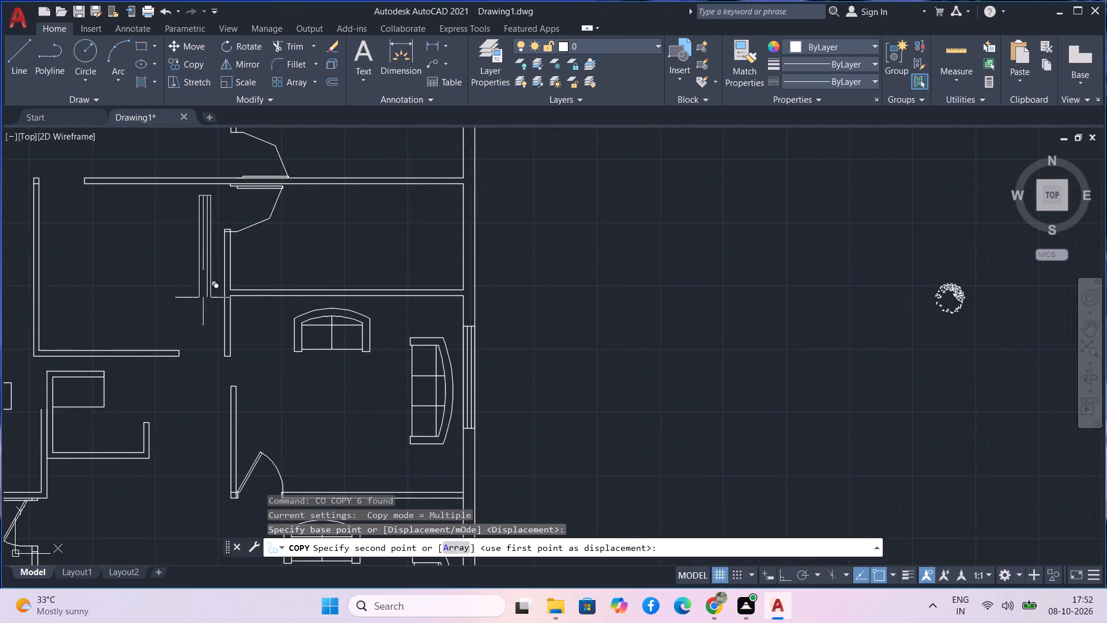
middle_drag(566, 336, 554, 447)
scroll(554, 447, down, 1)
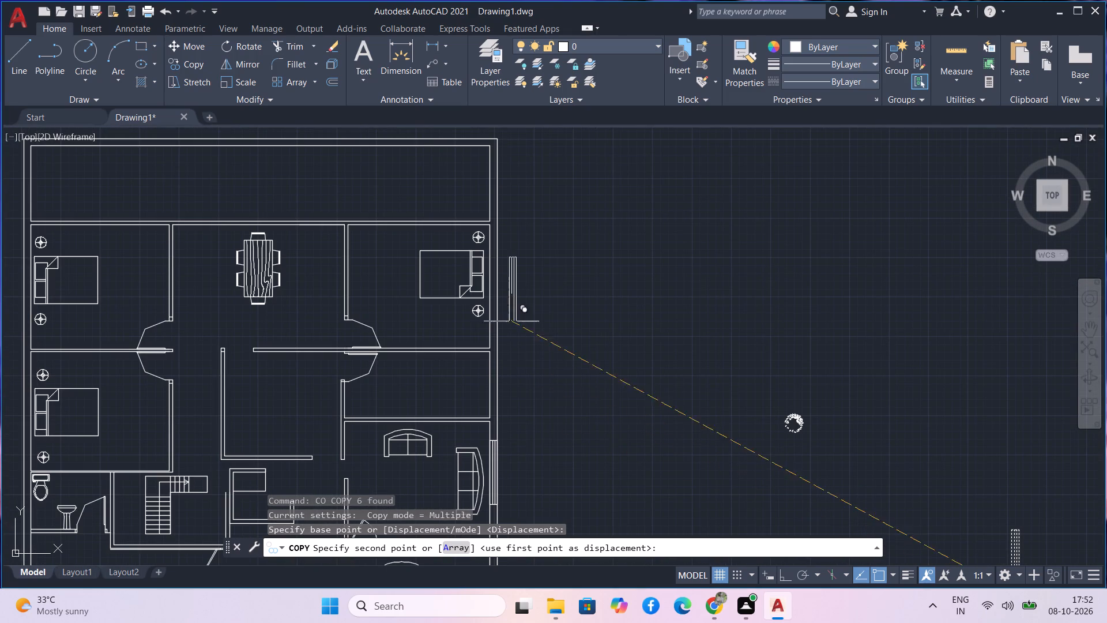
scroll(510, 303, up, 2)
middle_drag(509, 292, 496, 357)
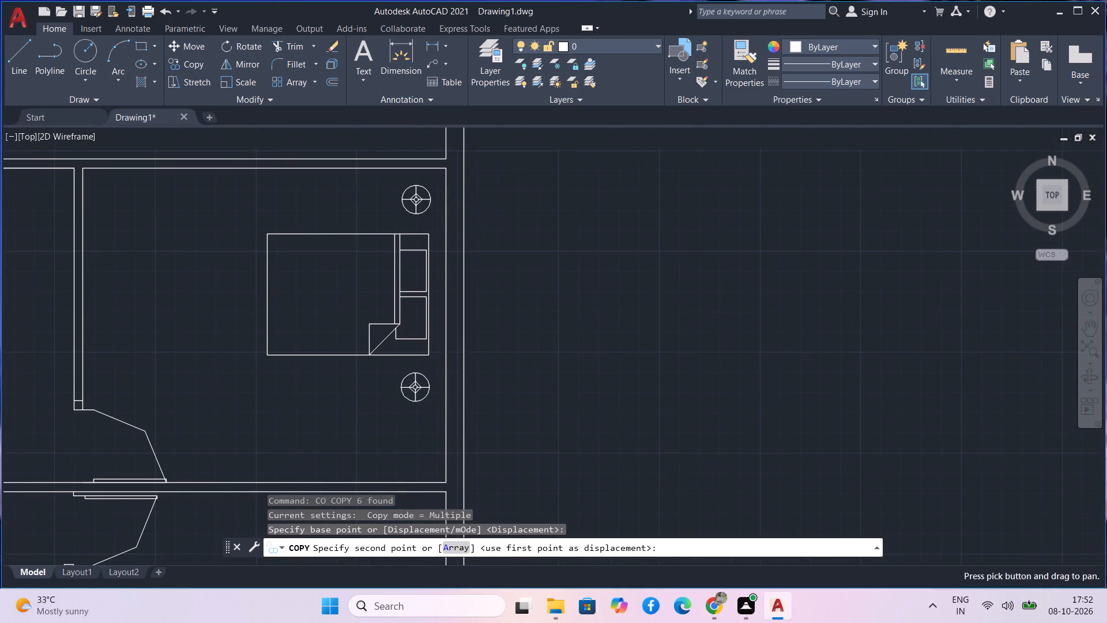
scroll(454, 358, up, 3)
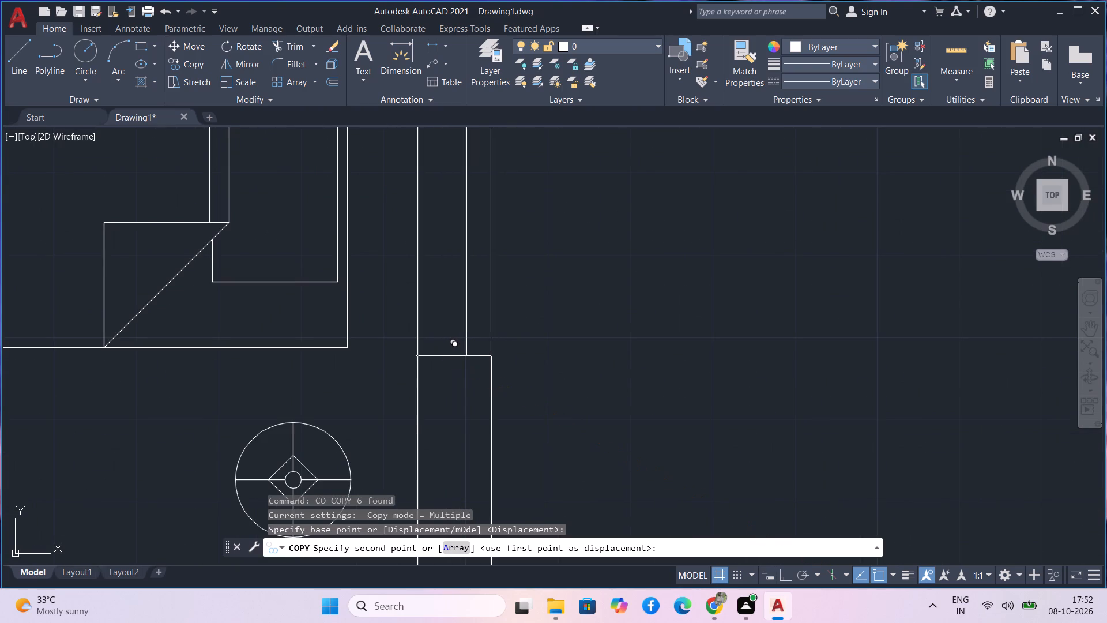
click(442, 355)
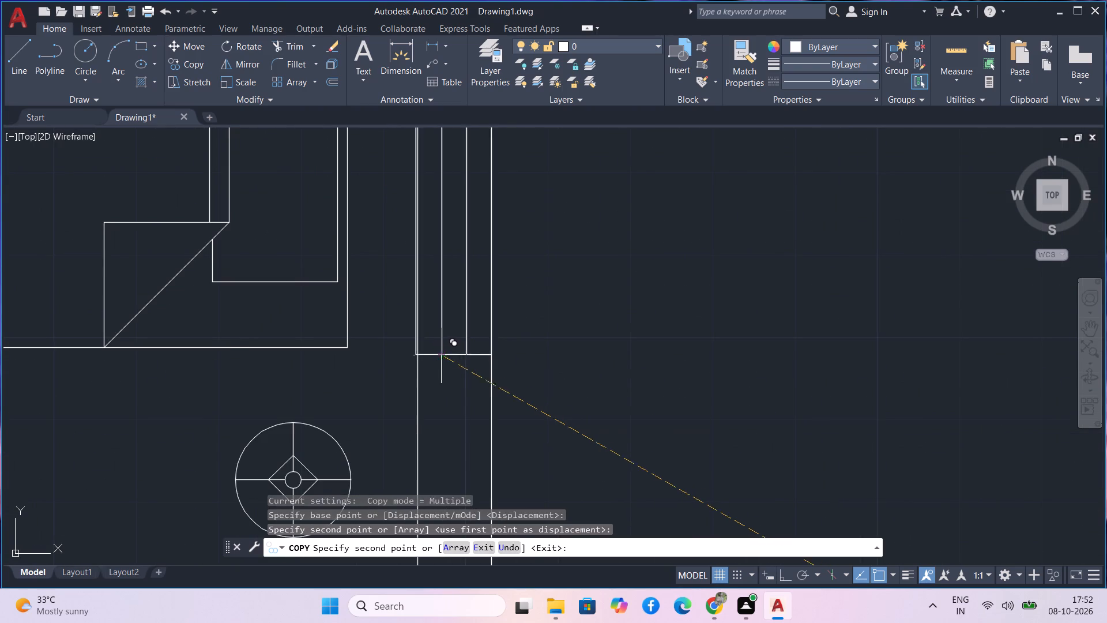
Place another copy of the window in the left exterior wall behind the bed of the top-left bedroom.
scroll(441, 356, down, 4)
middle_drag(508, 216, 721, 253)
middle_drag(371, 437, 620, 294)
scroll(451, 340, down, 2)
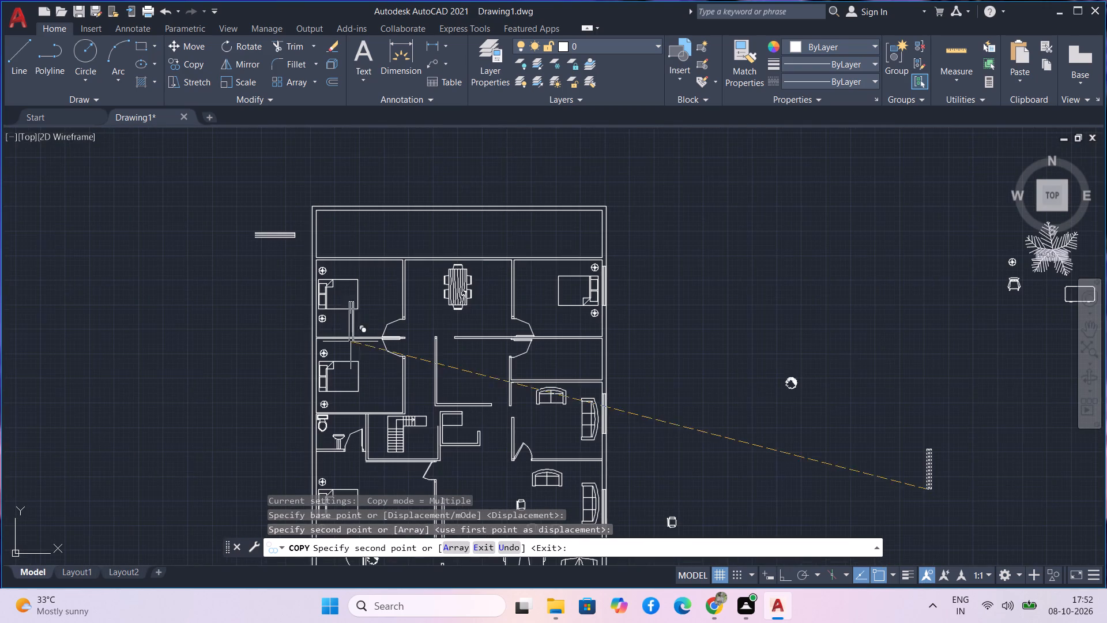
scroll(336, 330, up, 3)
middle_drag(283, 279, 336, 366)
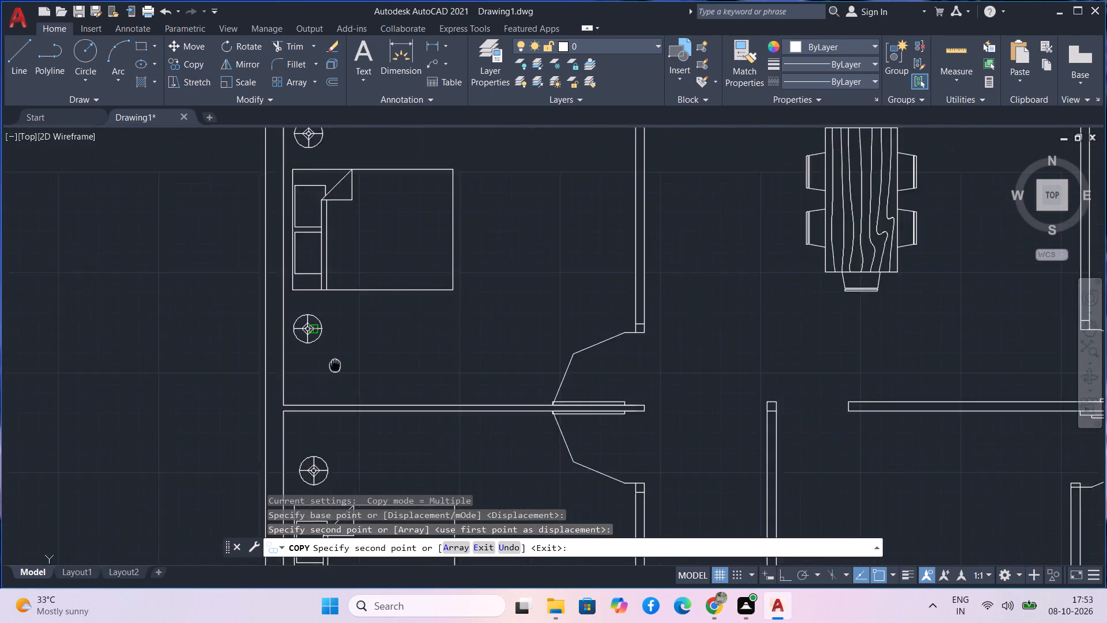
middle_drag(336, 366, 356, 381)
scroll(323, 392, up, 2)
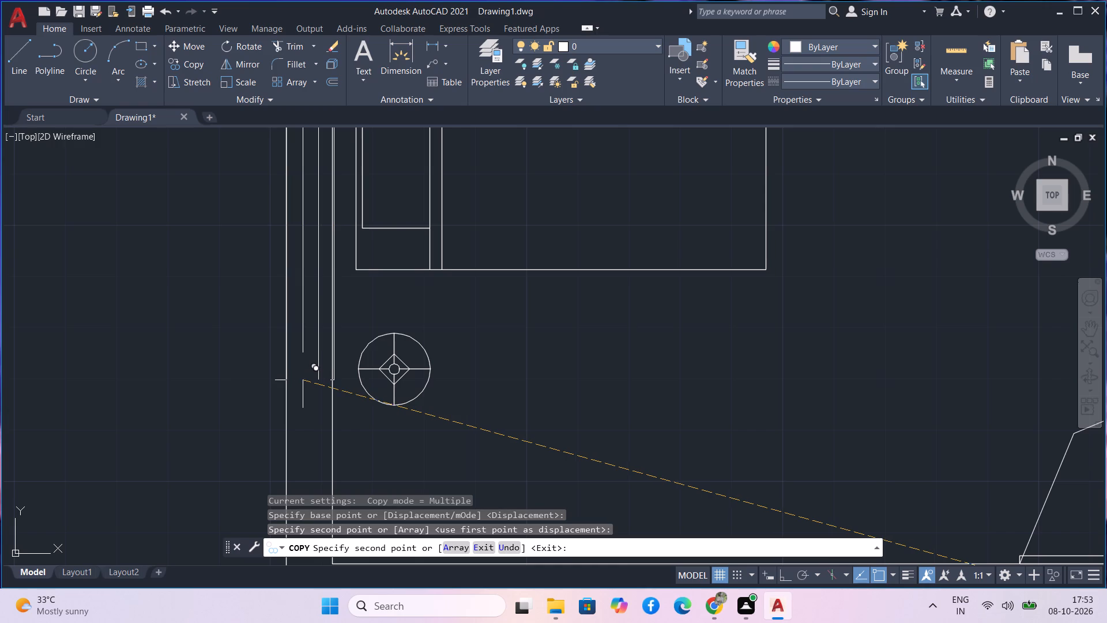
click(301, 380)
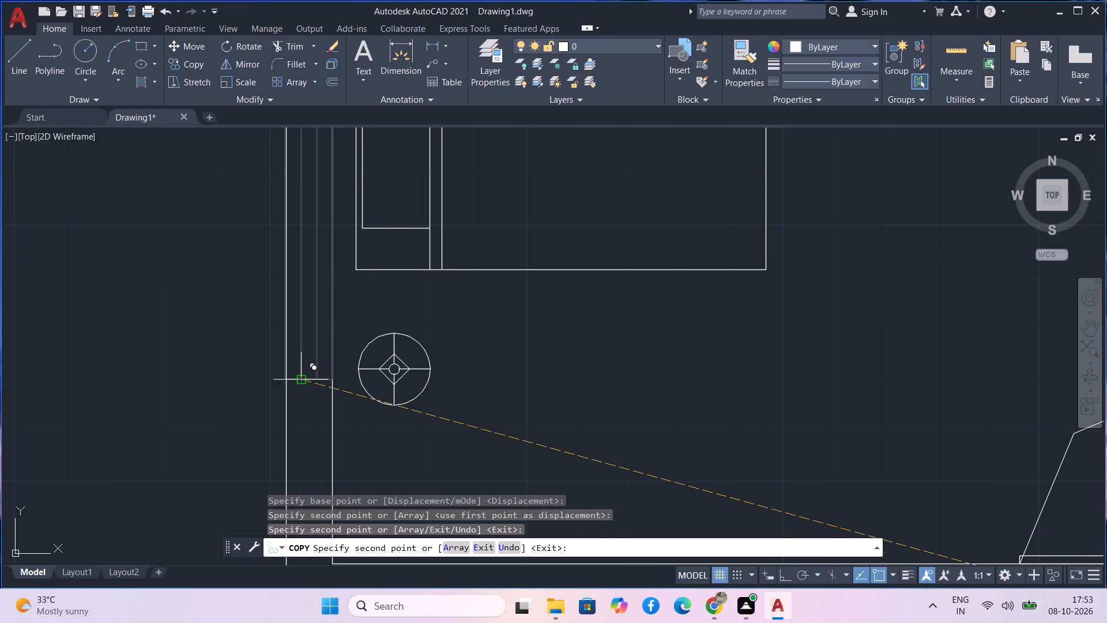
Place a window copy in the left exterior wall behind the bed of the second bedroom, above the toilet.
scroll(304, 445, down, 4)
middle_drag(401, 429, 414, 340)
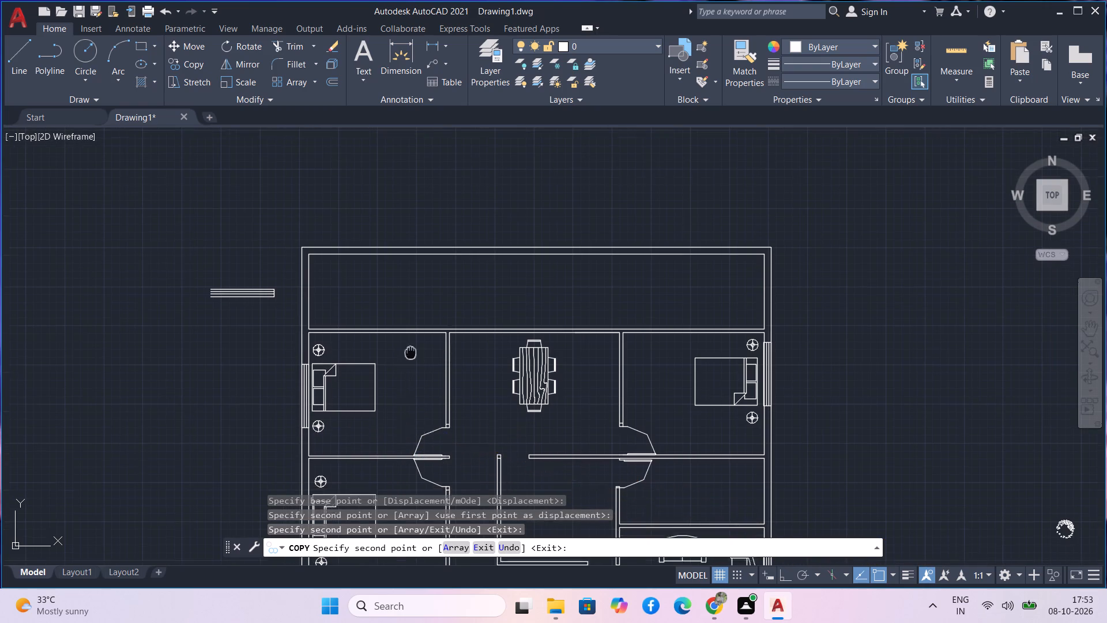
middle_drag(414, 340, 484, 160)
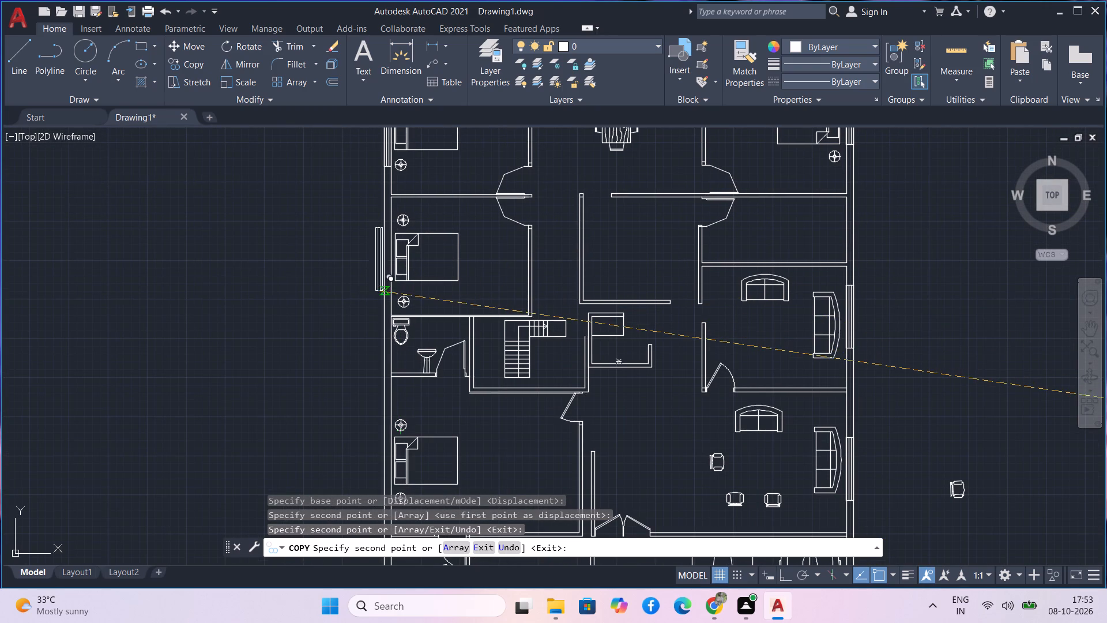
scroll(383, 288, up, 3)
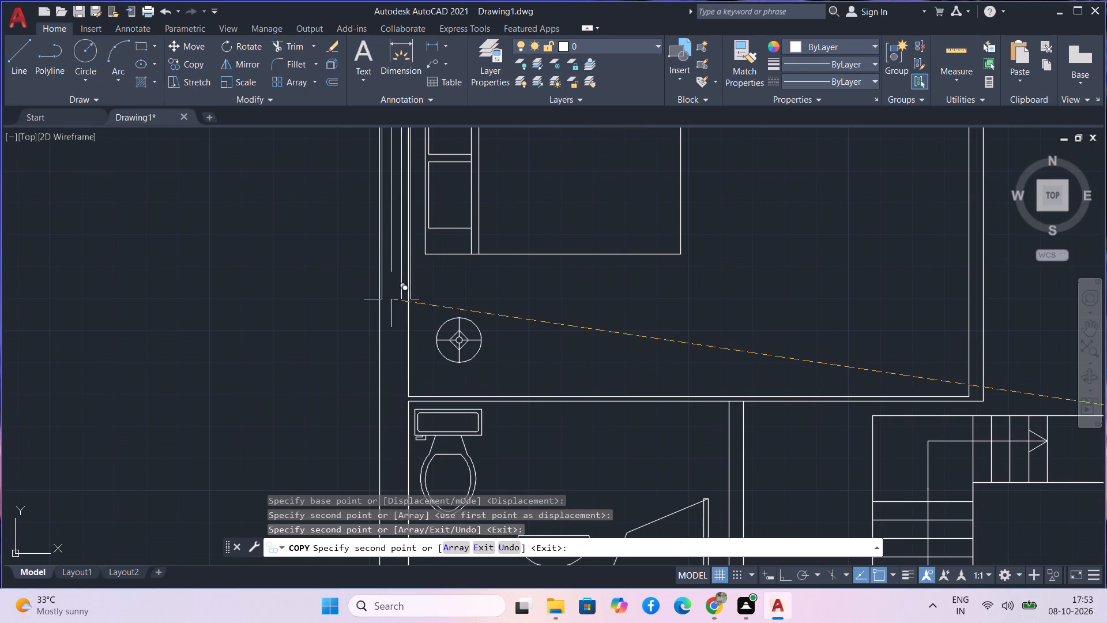
middle_drag(391, 300, 387, 431)
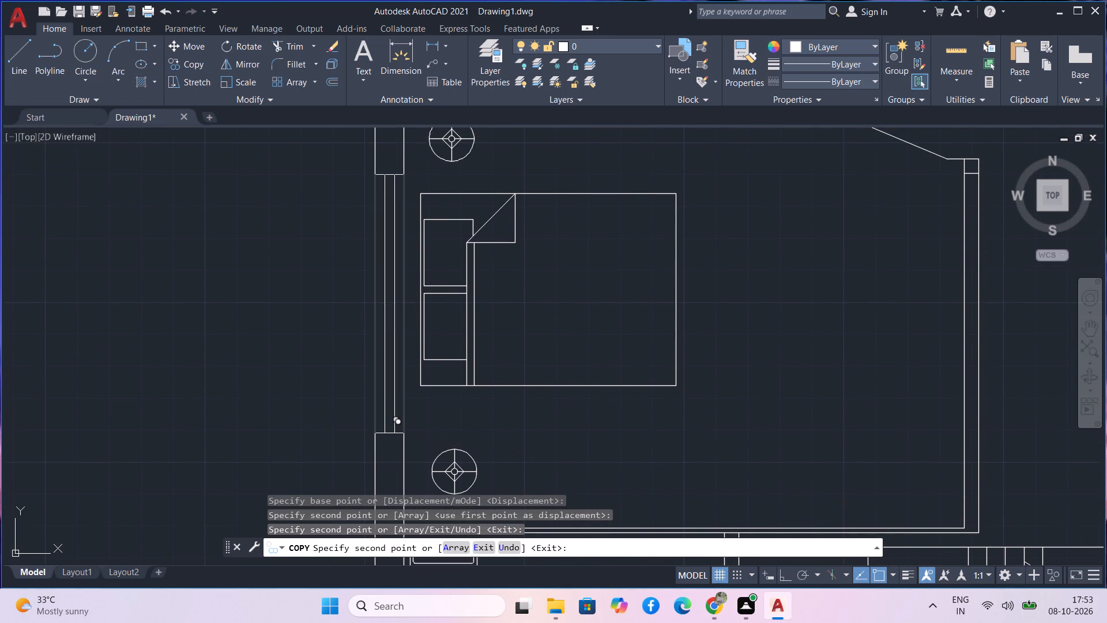
click(385, 433)
Place a window copy in the left exterior wall behind the bed of the lower bedroom, between the two toilets.
scroll(210, 387, down, 1)
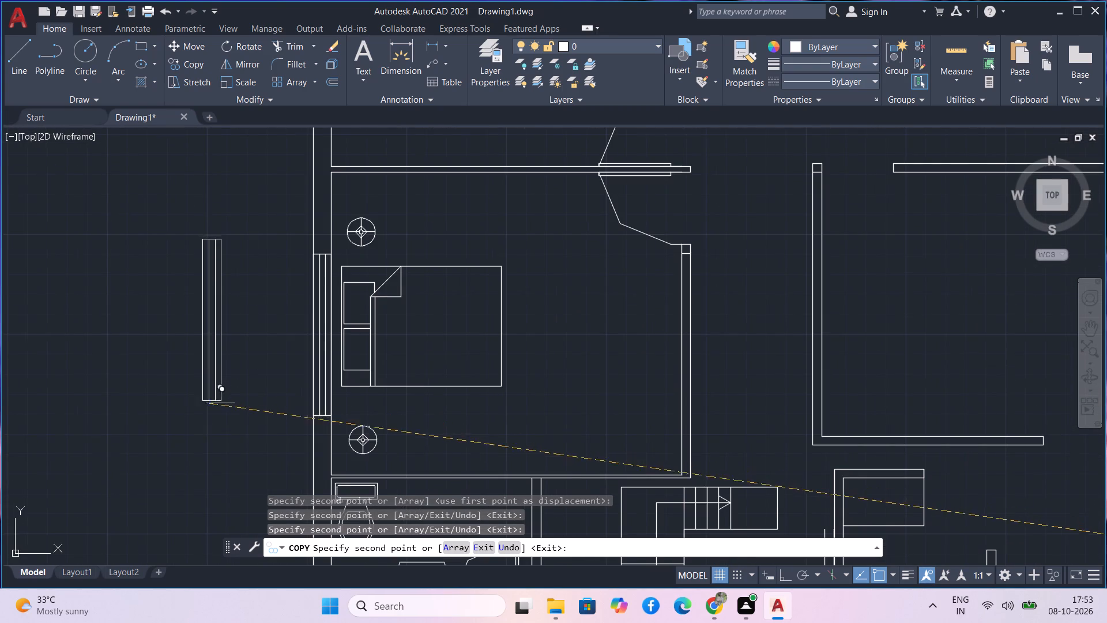
middle_drag(208, 432, 239, 208)
scroll(287, 307, down, 1)
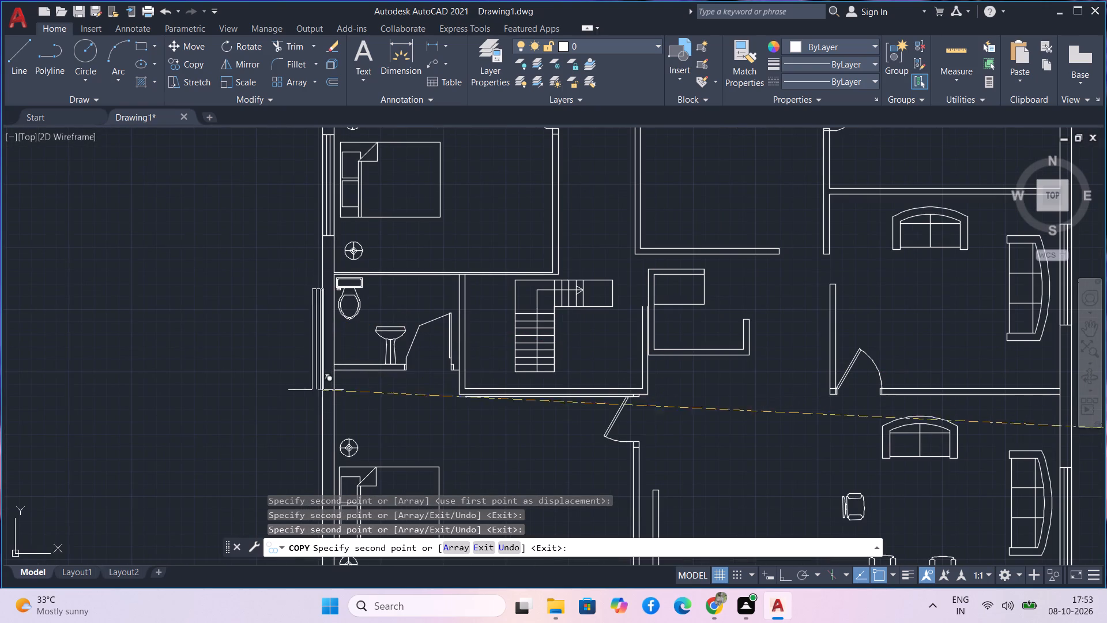
middle_drag(306, 438, 298, 268)
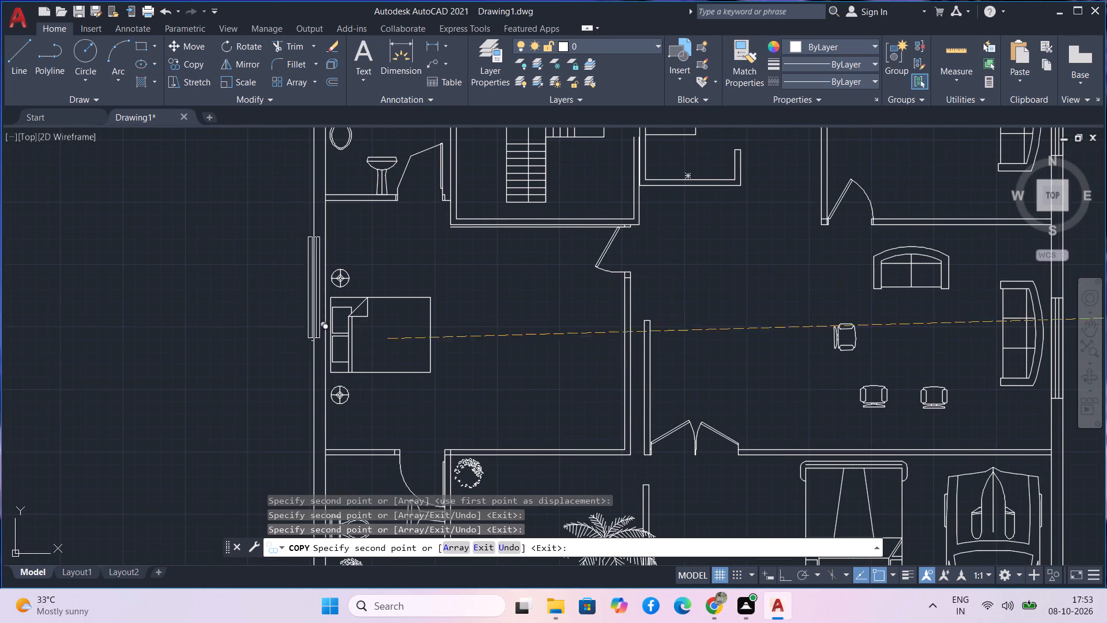
scroll(319, 377, up, 3)
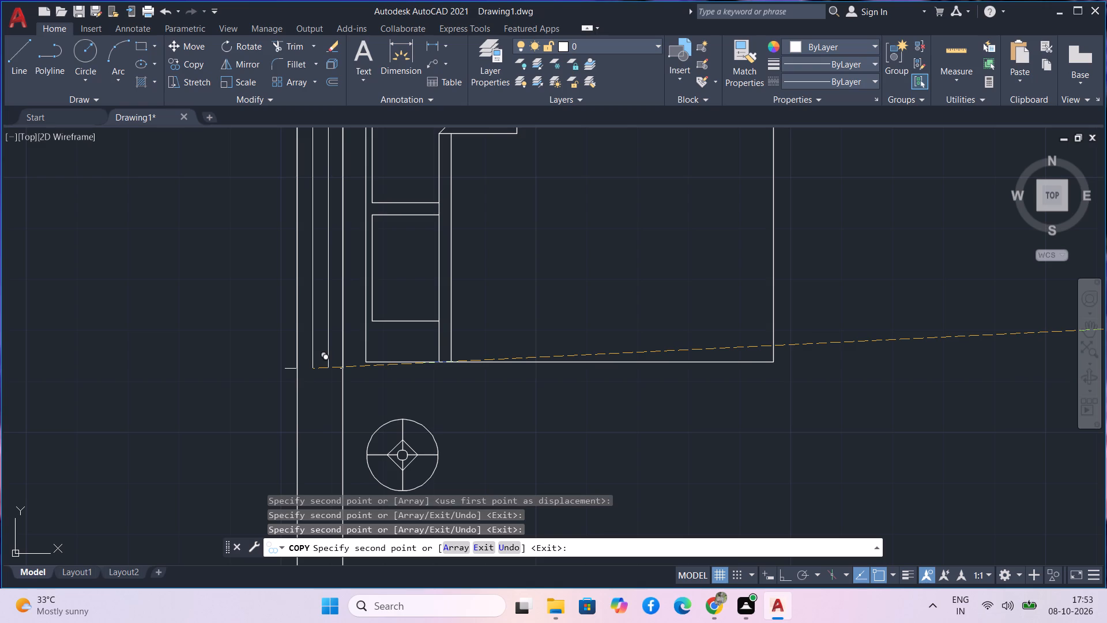
middle_drag(312, 369, 306, 418)
scroll(303, 421, down, 1)
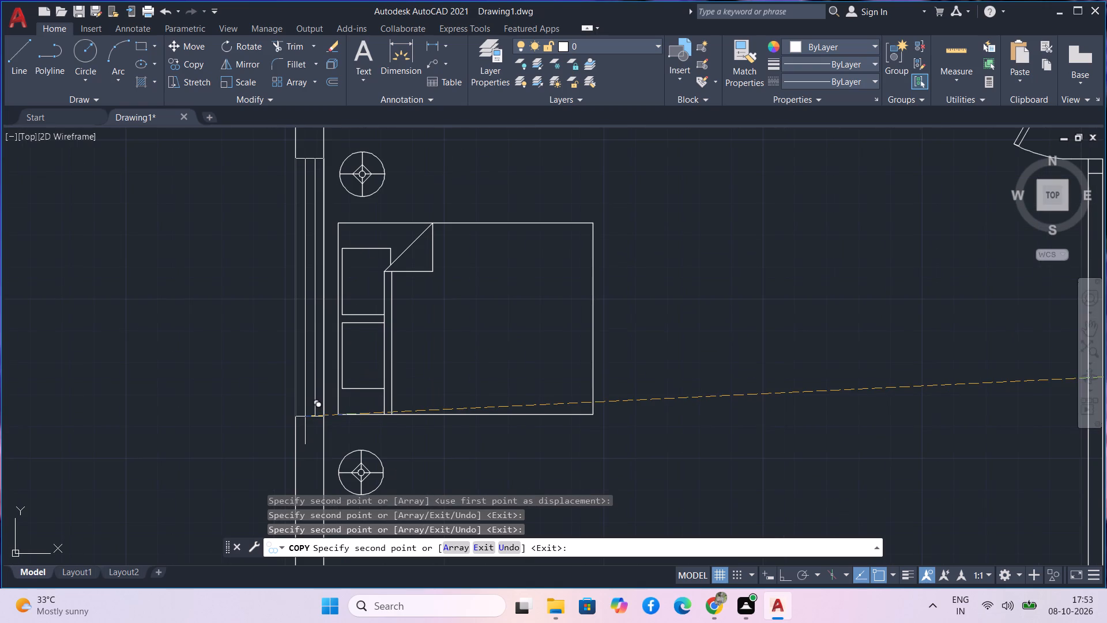
click(304, 416)
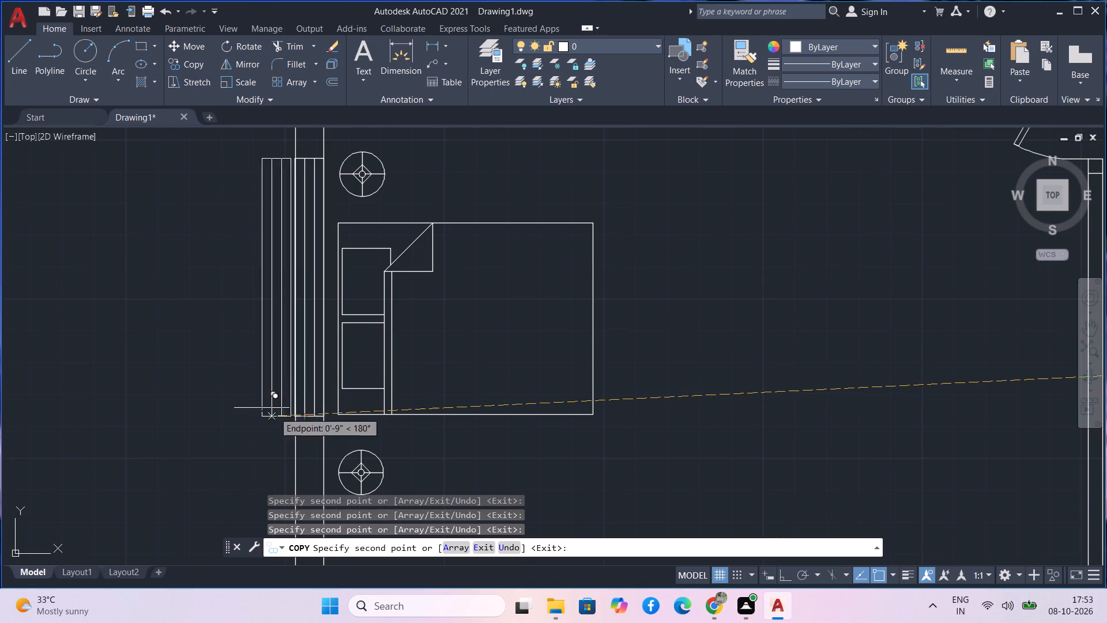
Place a window copy in the left exterior wall beside the large garden tree and end the Copy command.
scroll(223, 419, down, 2)
middle_drag(219, 448, 221, 248)
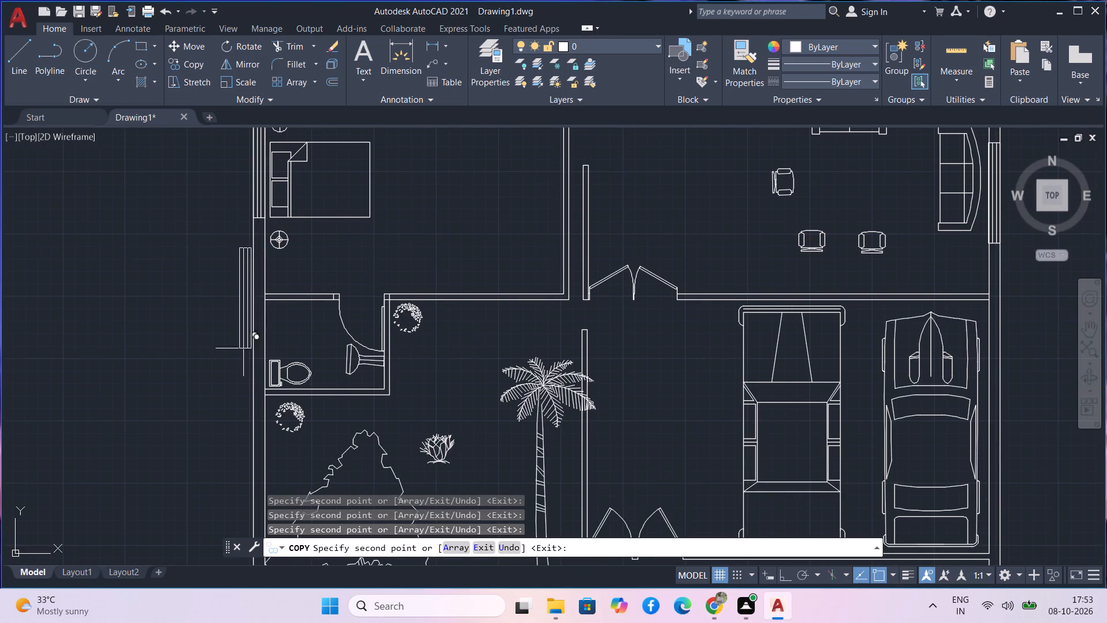
scroll(255, 385, down, 1)
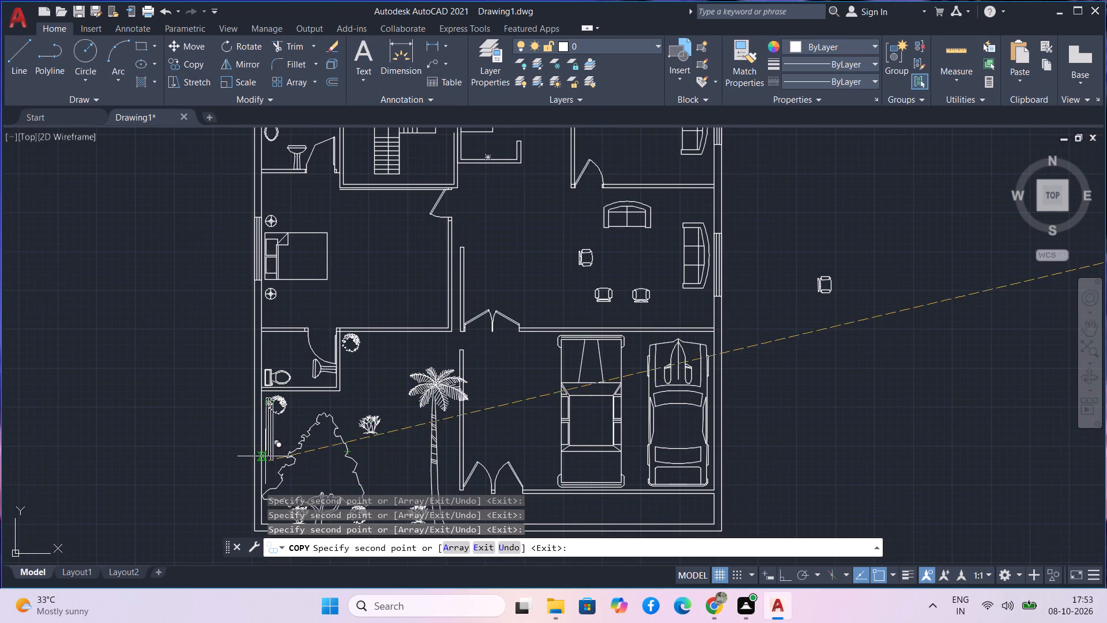
middle_drag(243, 470, 164, 326)
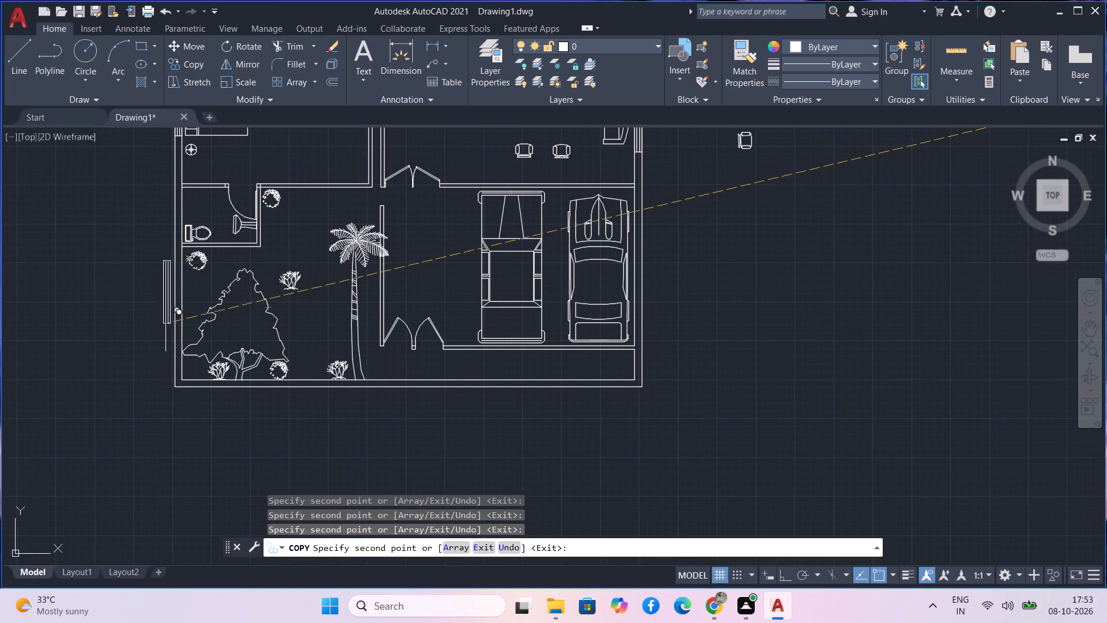
scroll(179, 335, up, 2)
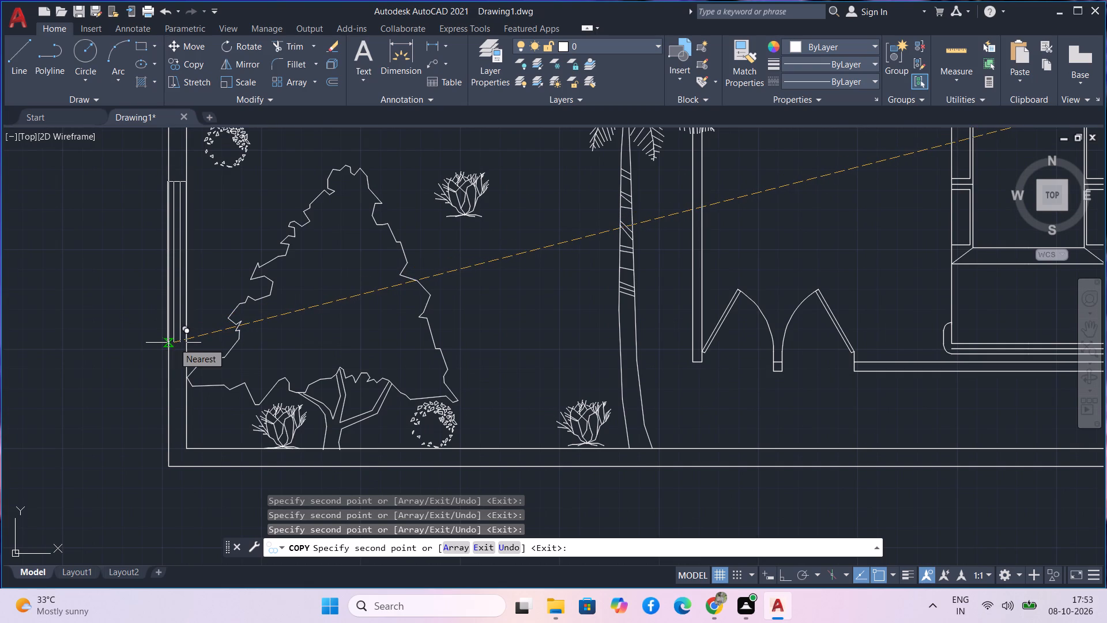
scroll(174, 341, up, 1)
middle_drag(174, 341, 169, 367)
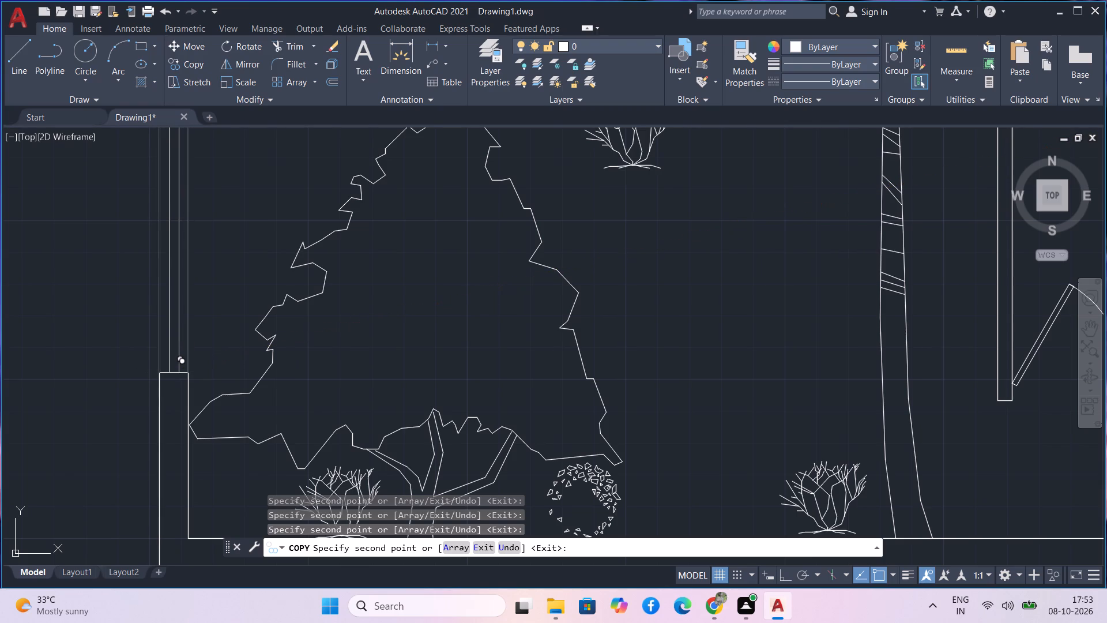
click(169, 373)
scroll(211, 372, down, 2)
scroll(431, 393, down, 1)
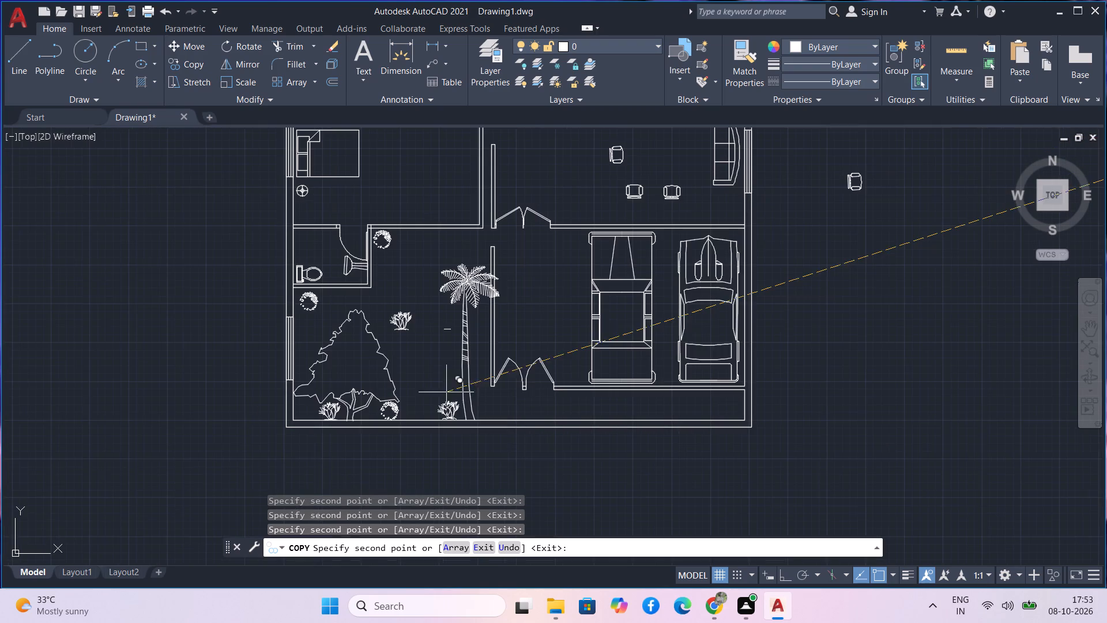
middle_drag(450, 390, 269, 390)
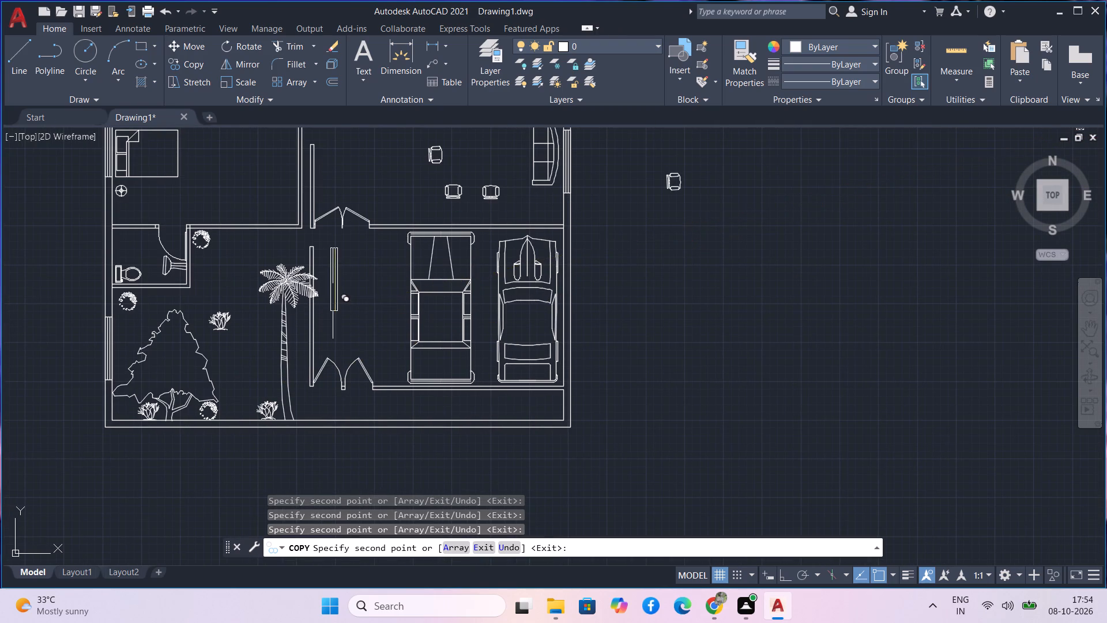
scroll(333, 310, down, 1)
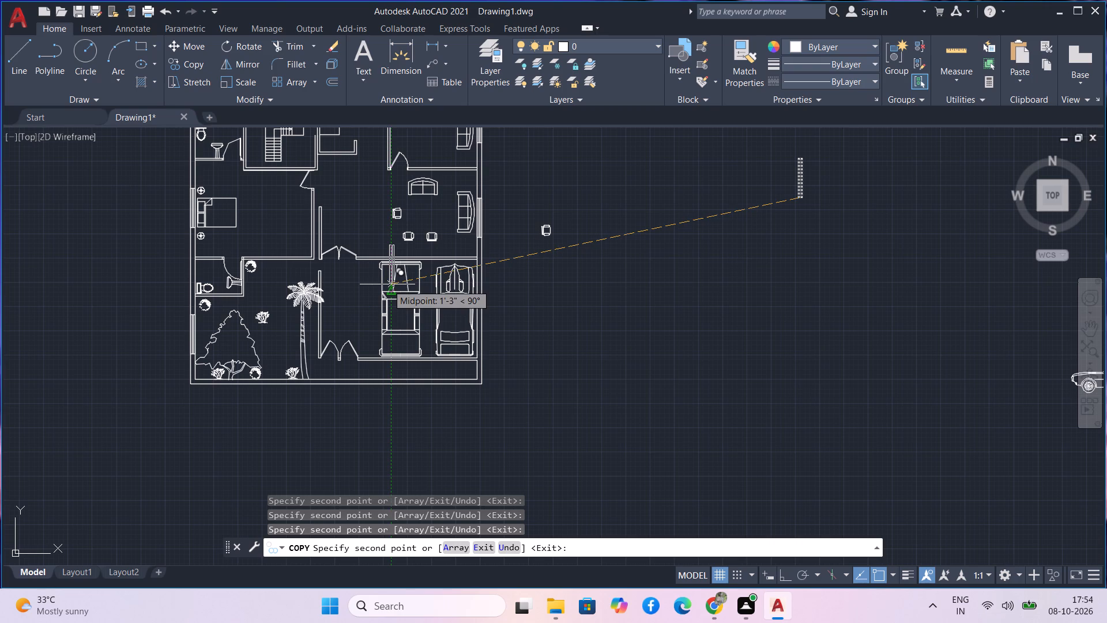
middle_drag(367, 294, 244, 306)
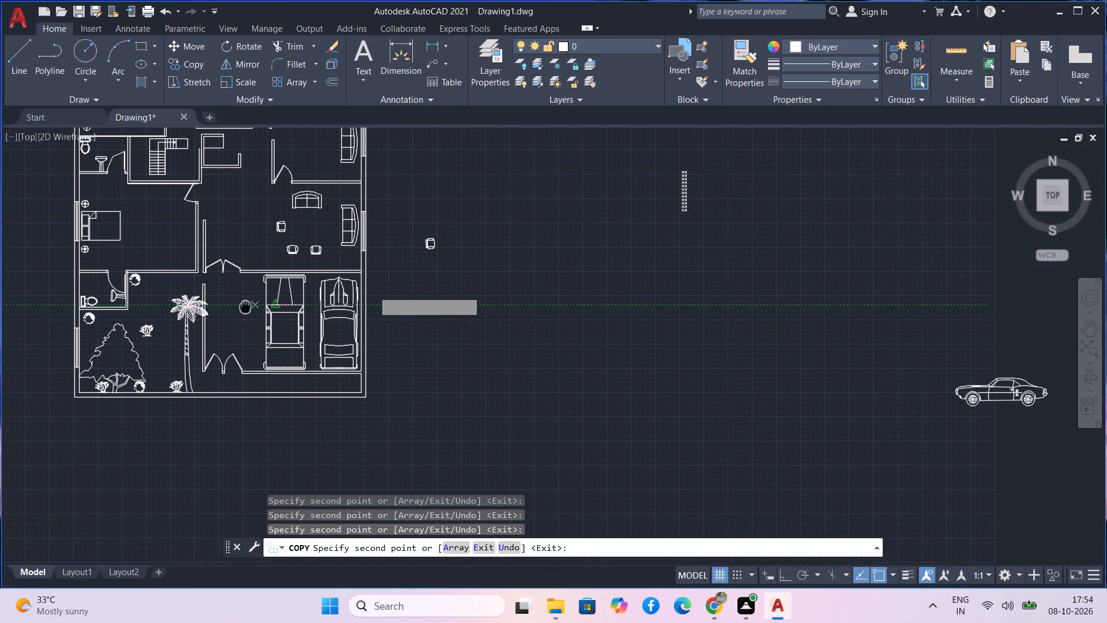
middle_drag(244, 306, 241, 306)
middle_drag(581, 346, 579, 367)
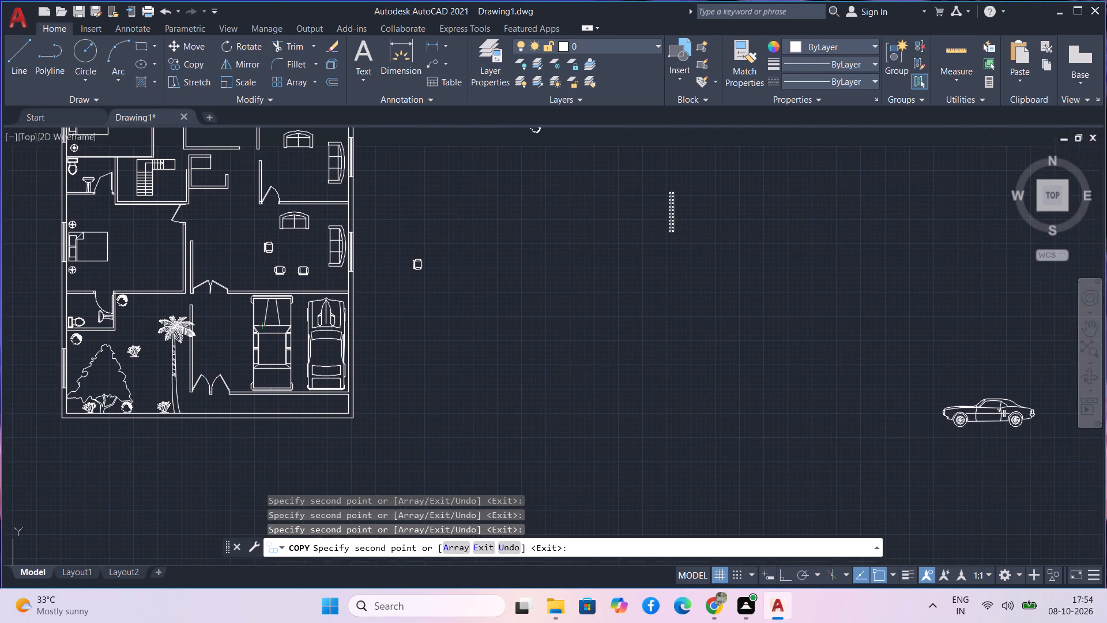
middle_drag(579, 367, 583, 381)
key(Escape)
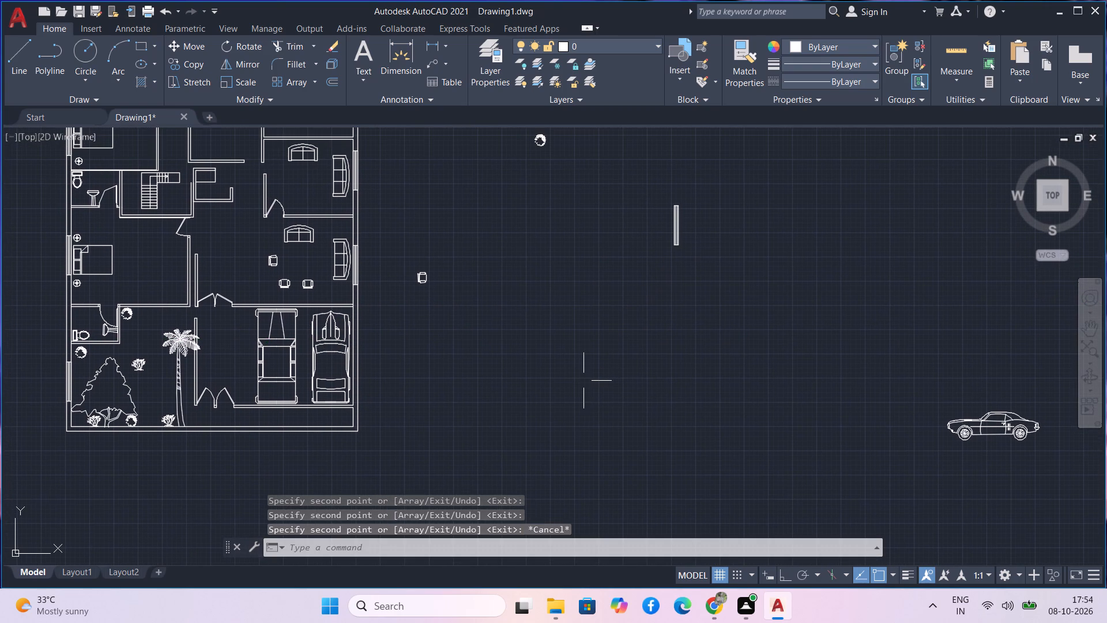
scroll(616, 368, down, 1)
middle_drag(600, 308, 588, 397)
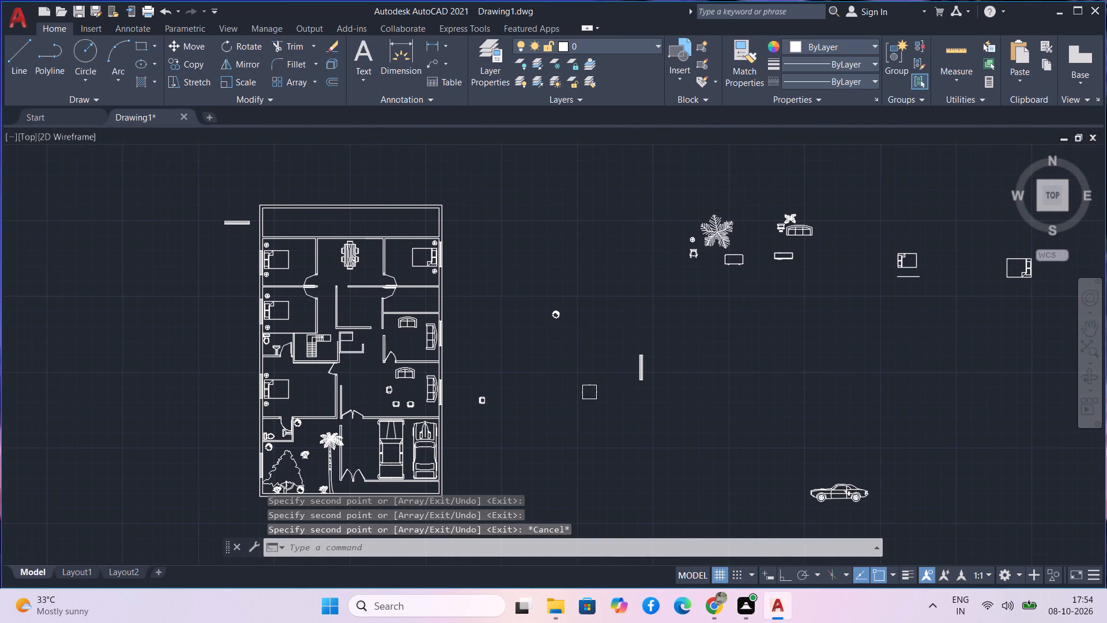
Copy the loose rounded table and the narrow rectangular unit together into the empty area between the floor plan and the loose vertical window symbol.
scroll(768, 261, up, 3)
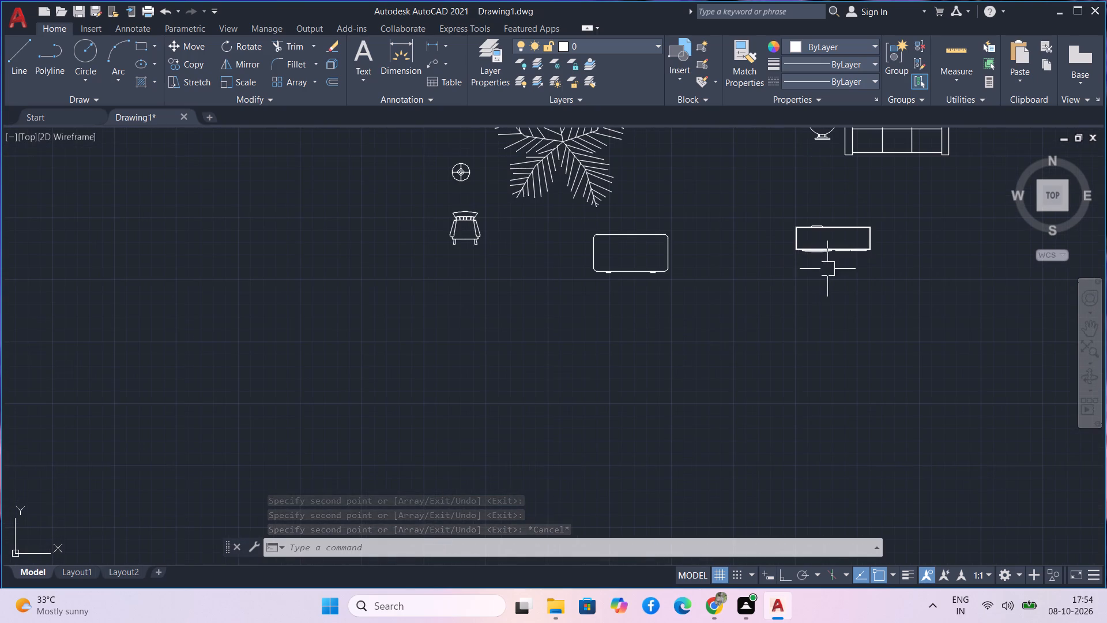
click(848, 249)
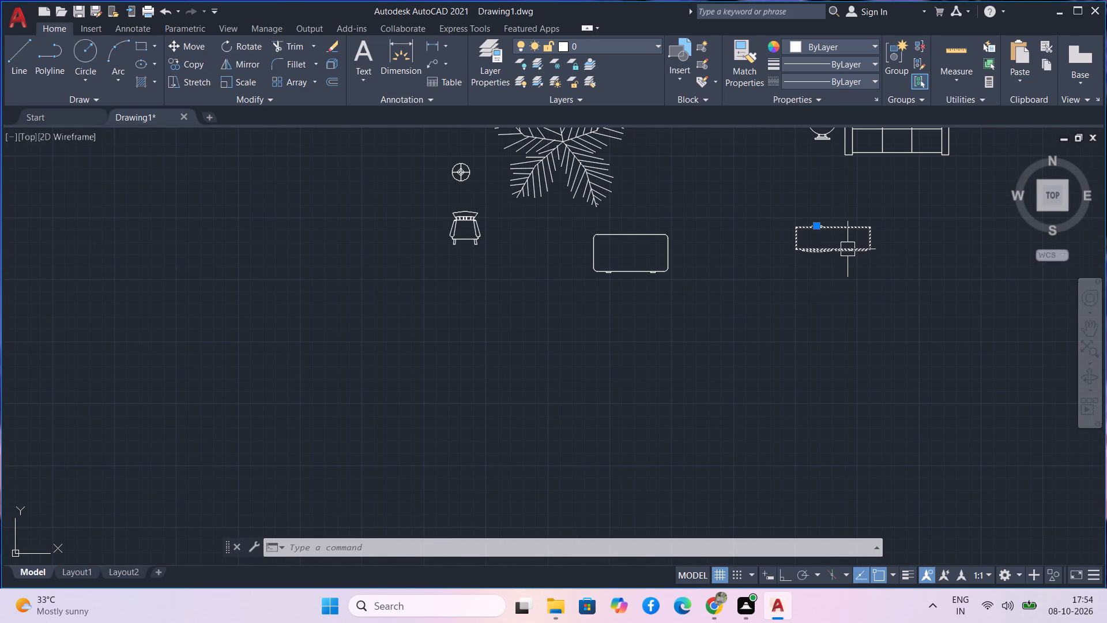
drag(873, 258, 864, 250)
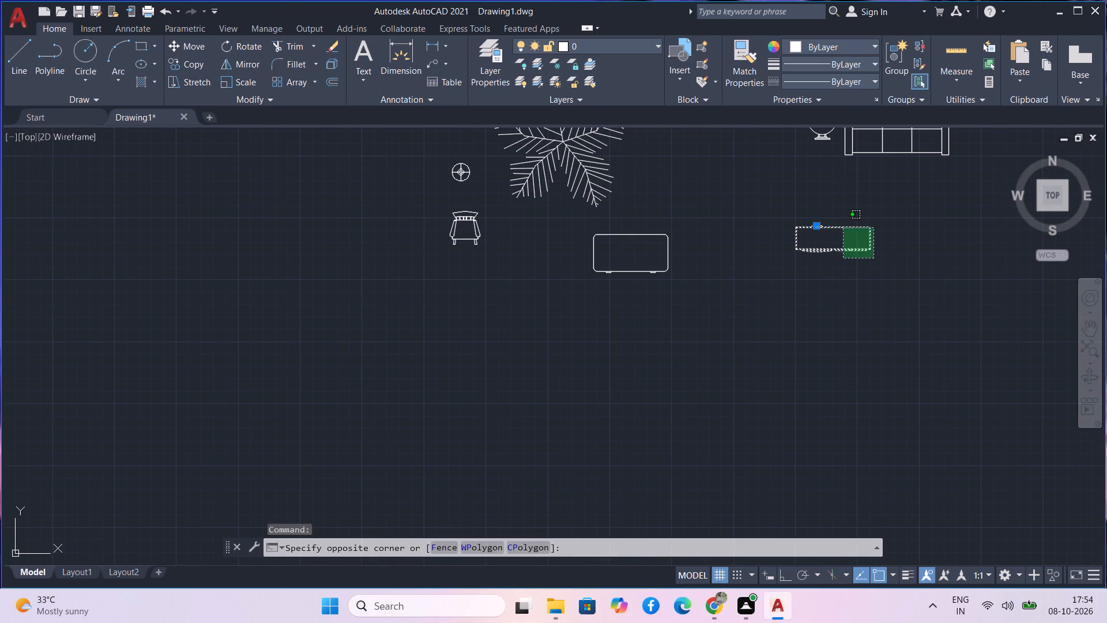
drag(838, 224, 830, 217)
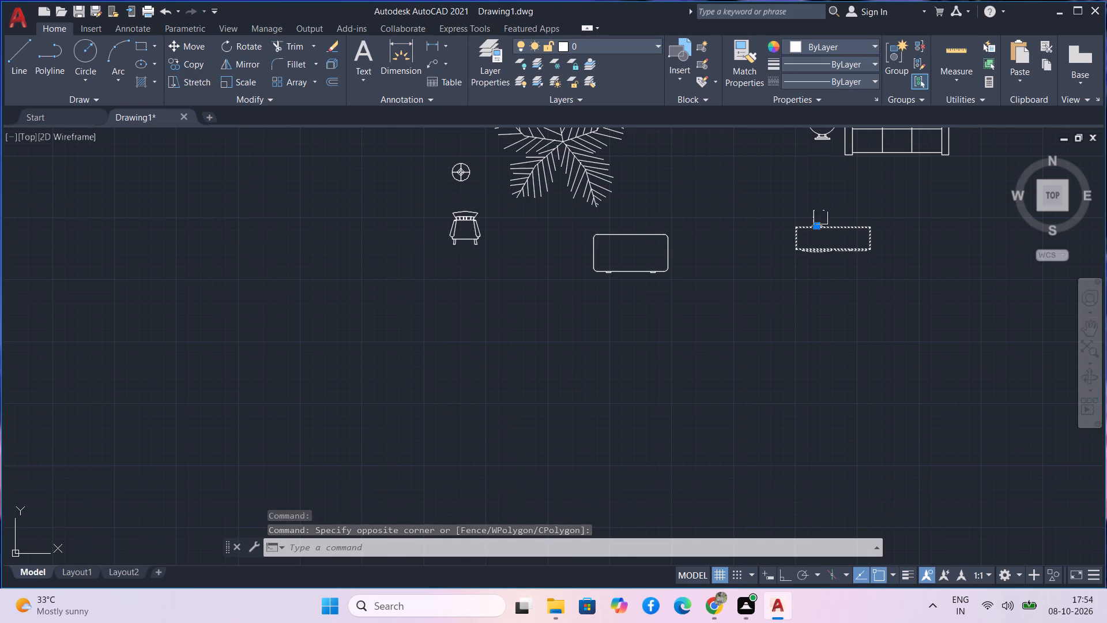
click(775, 206)
click(897, 253)
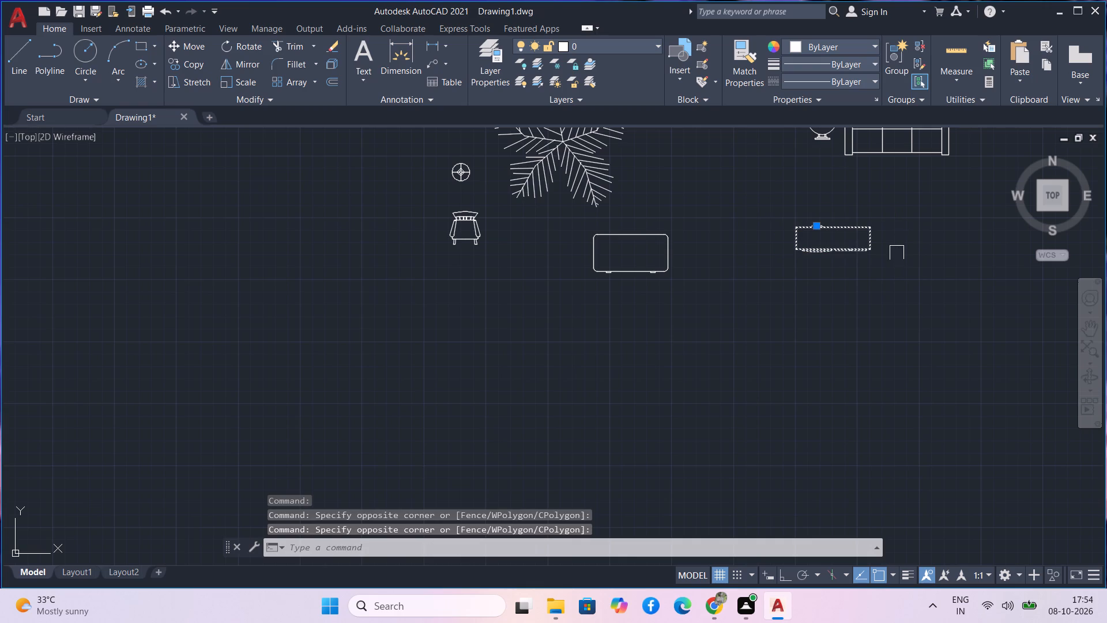
click(897, 266)
click(780, 198)
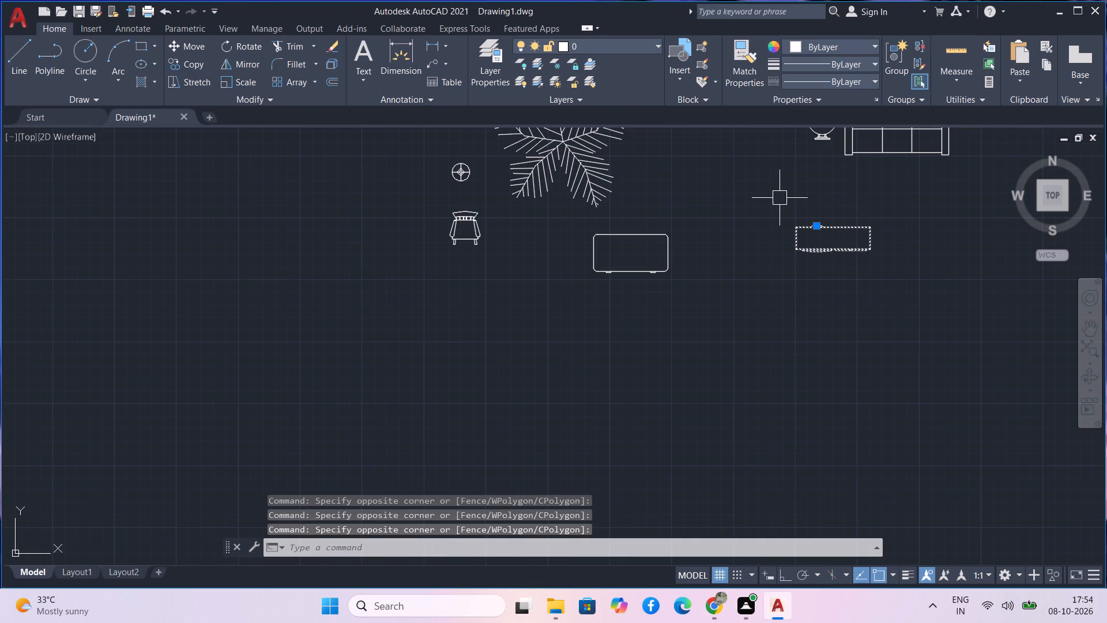
drag(682, 287, 677, 277)
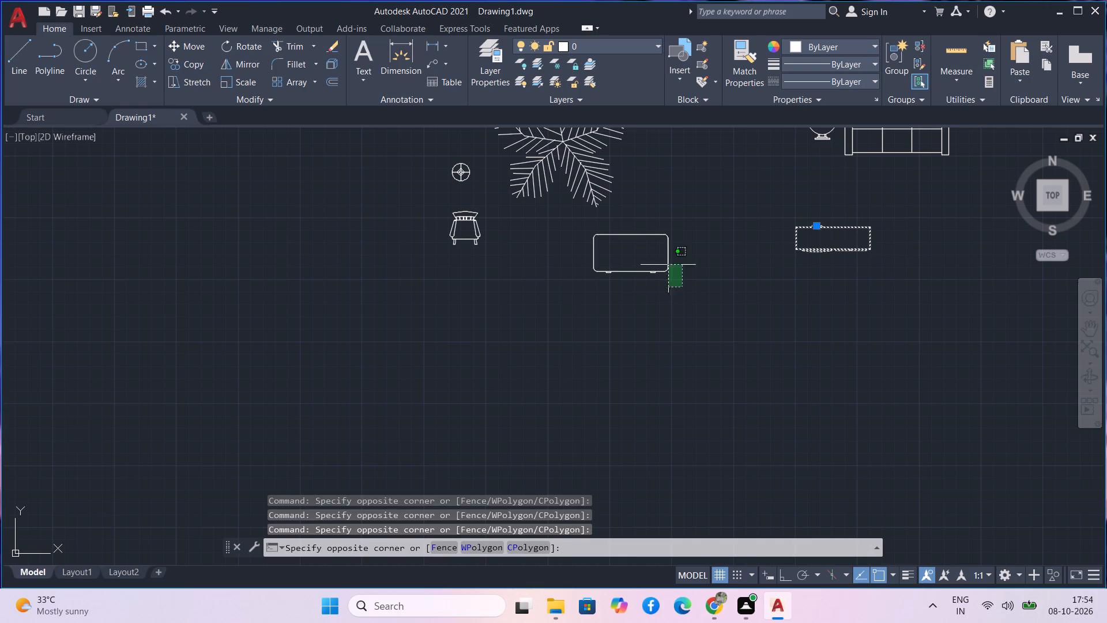
click(564, 211)
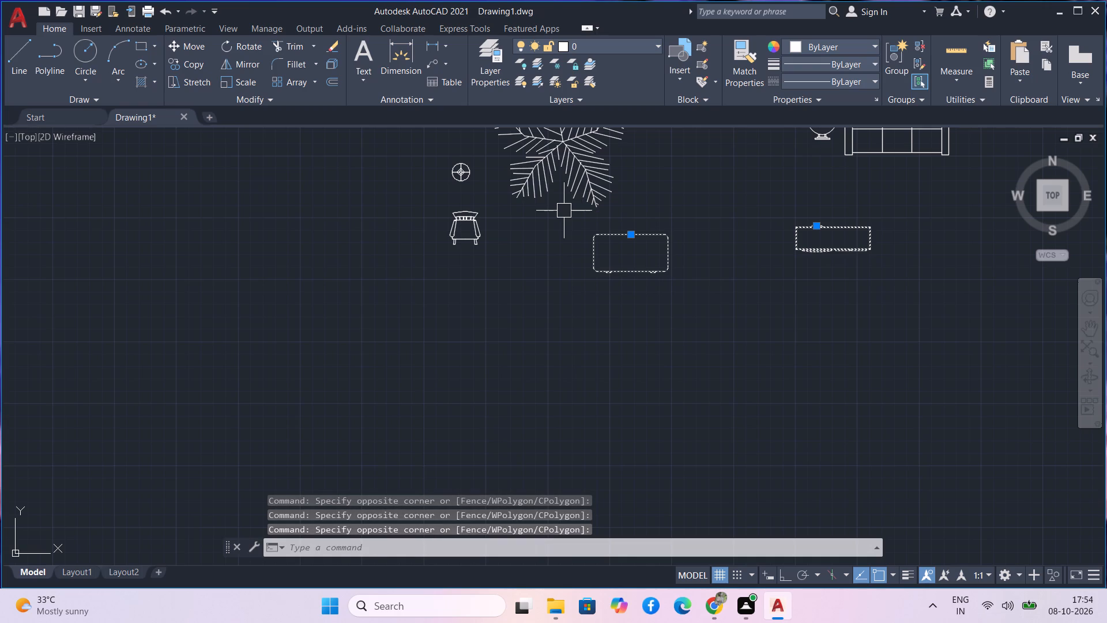
text(co)
key(space)
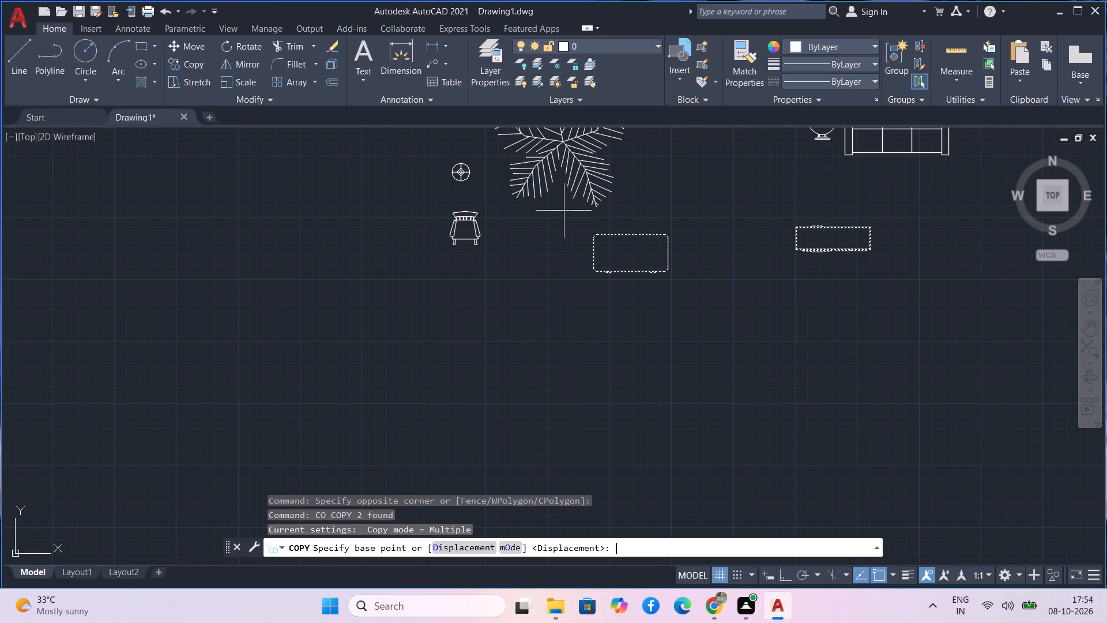
click(604, 276)
scroll(489, 350, down, 1)
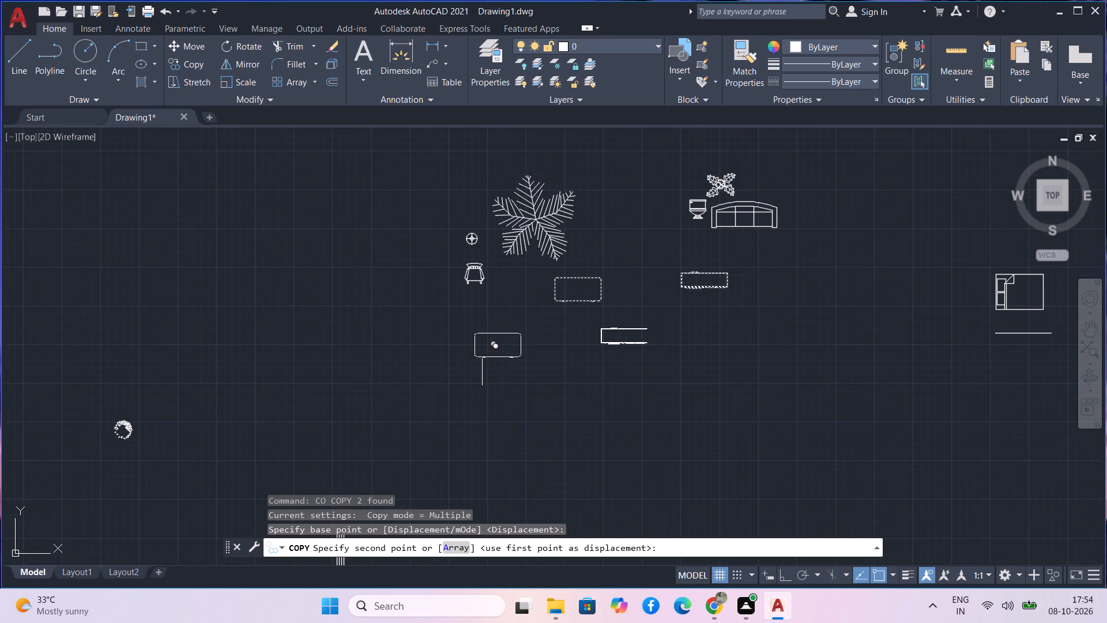
middle_drag(363, 396, 750, 277)
scroll(530, 344, down, 1)
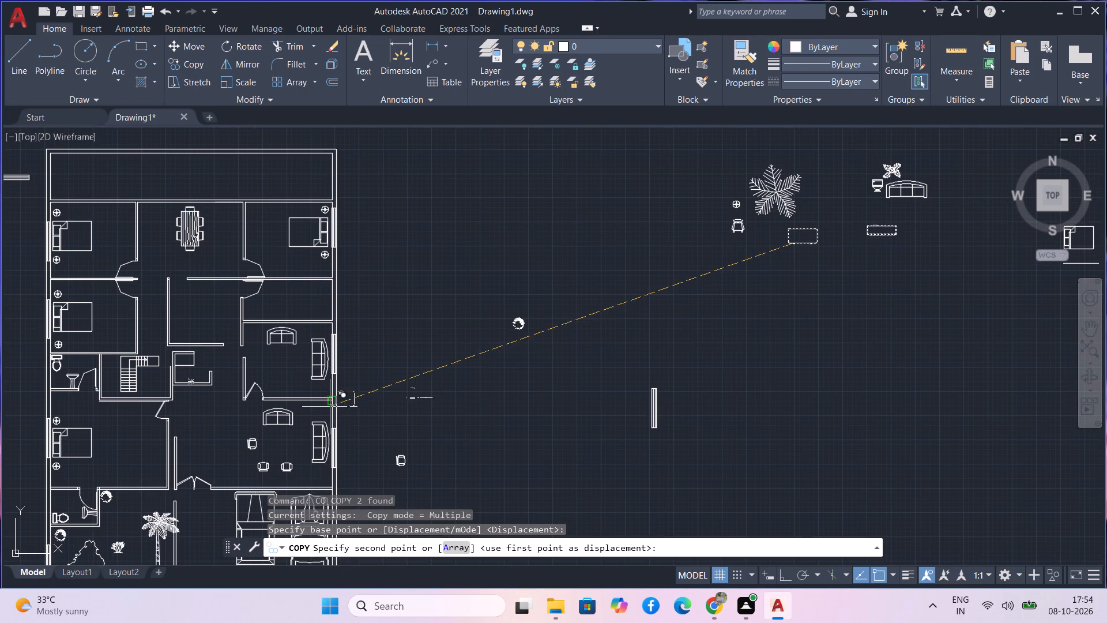
click(499, 412)
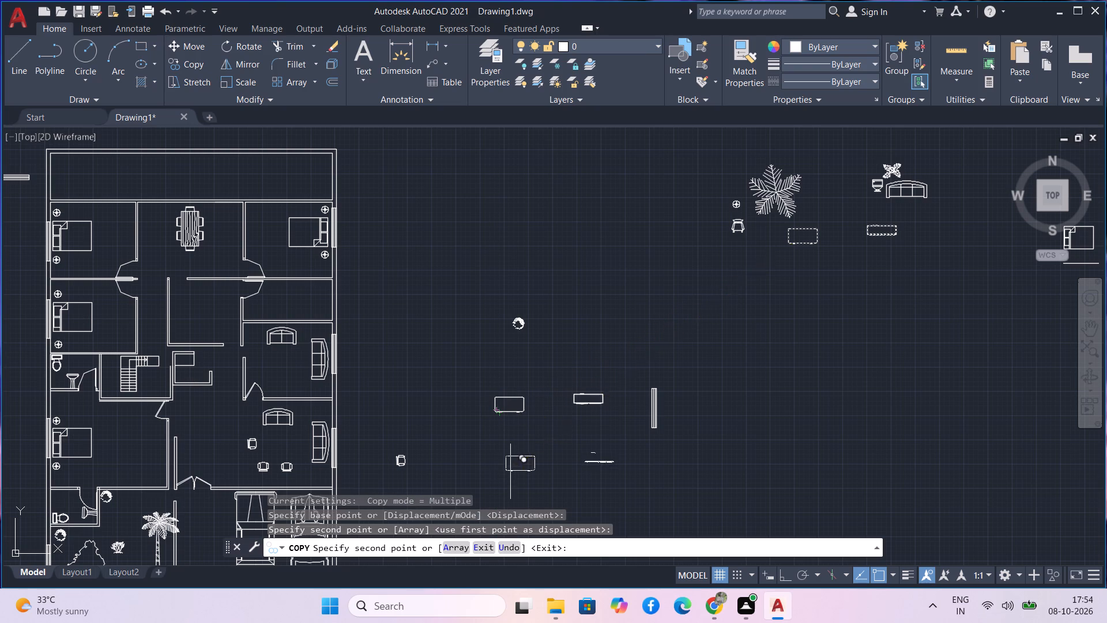
key(Escape)
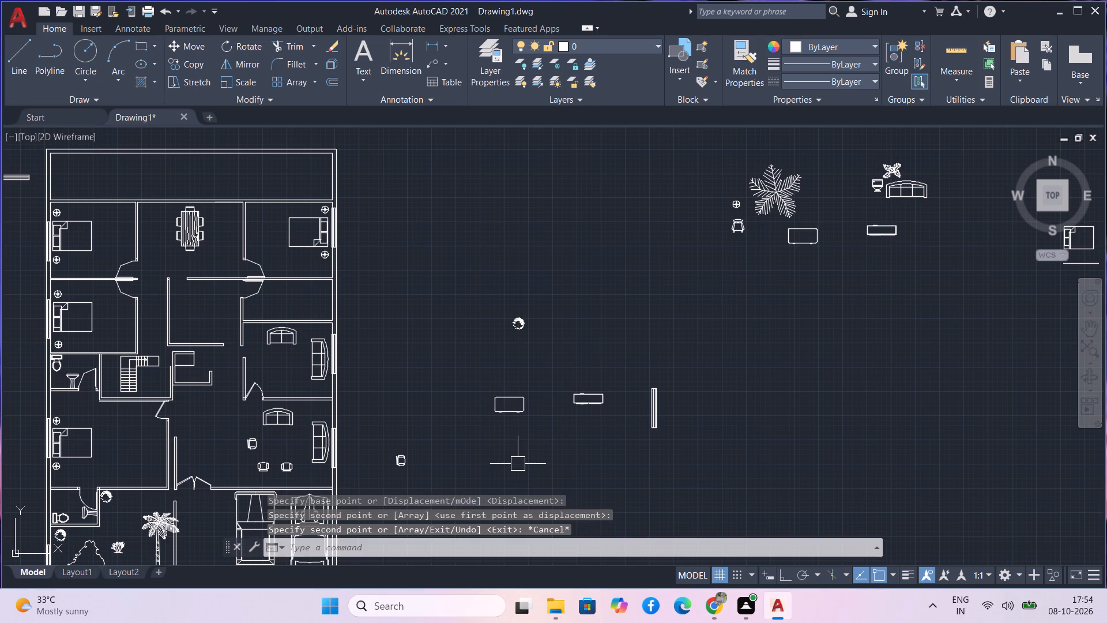
Copy the rounded table near the plan into the lower sitting room, between the sofas and the small chairs.
scroll(518, 464, up, 2)
drag(540, 388, 513, 320)
click(447, 235)
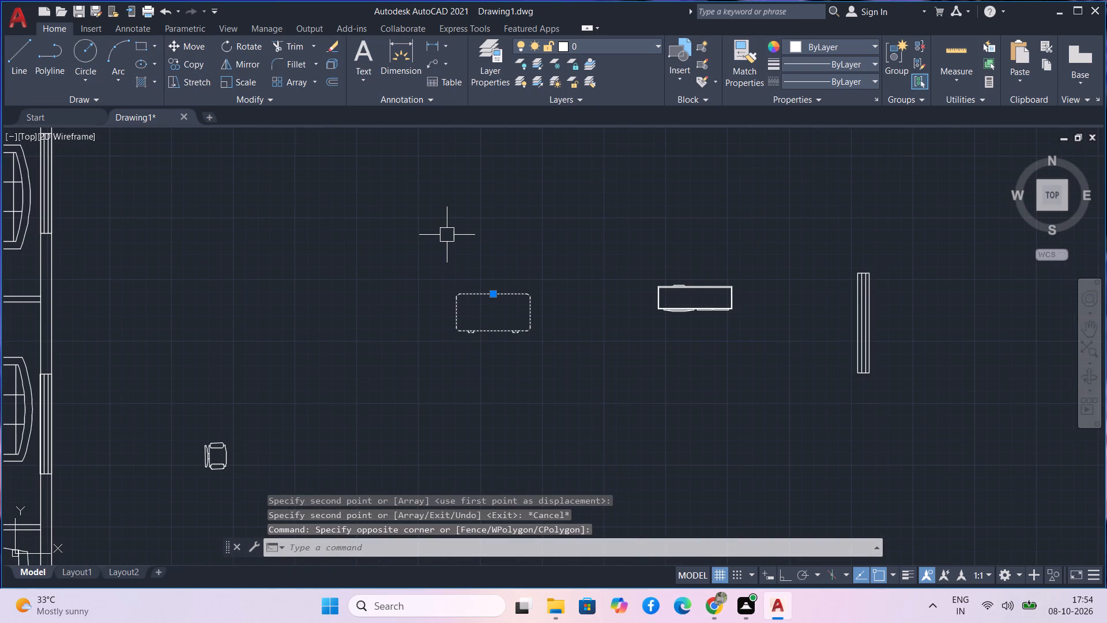
text(co)
key(space)
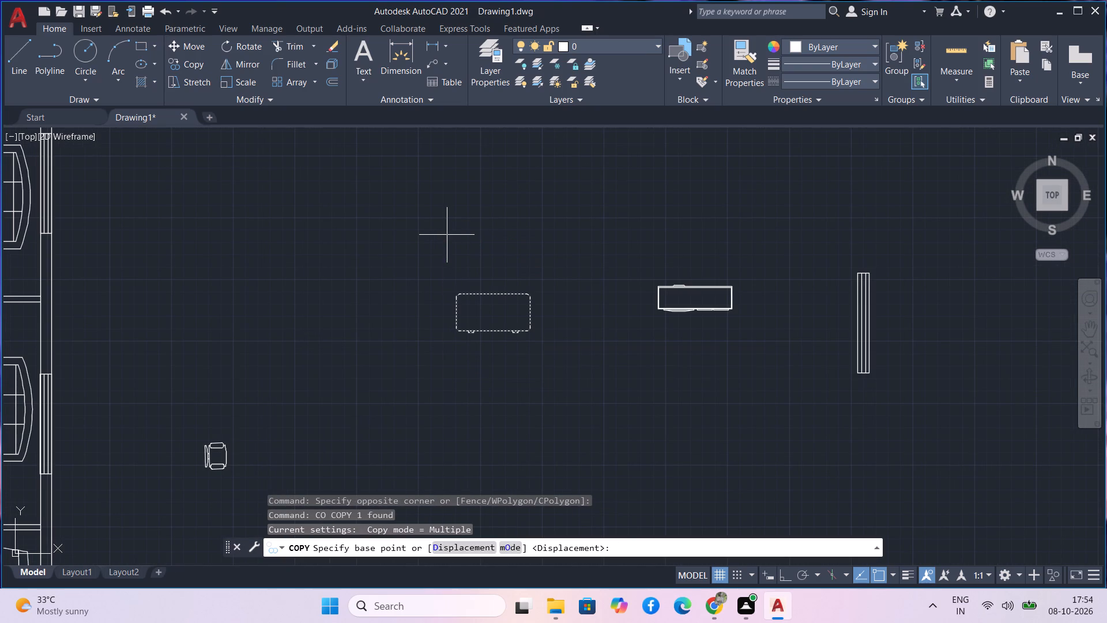
click(460, 328)
middle_drag(336, 384, 350, 377)
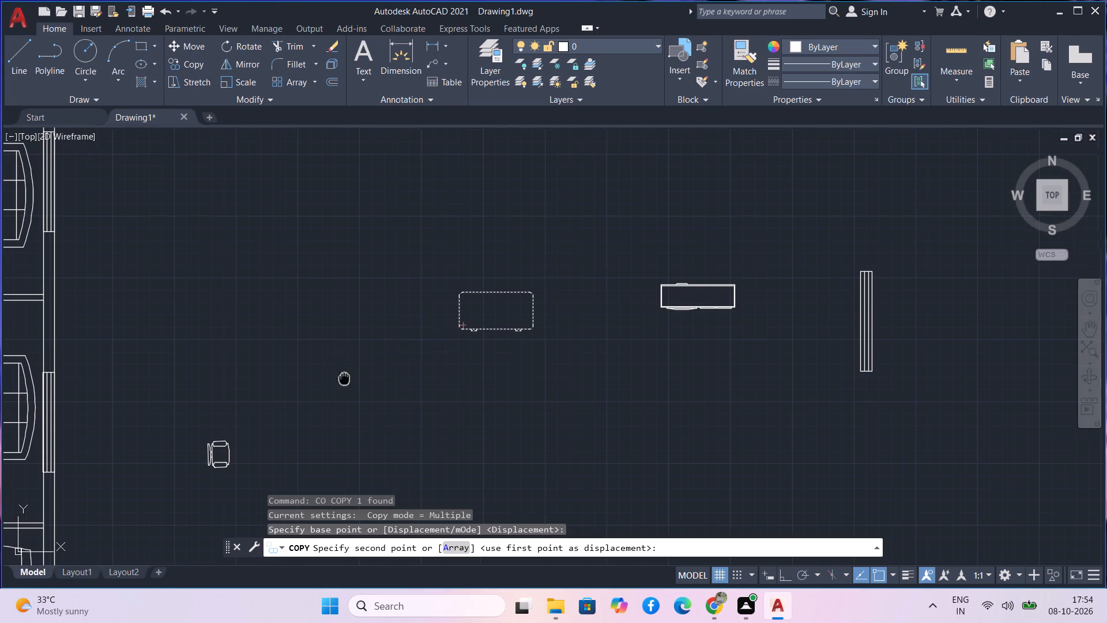
middle_drag(350, 377, 543, 313)
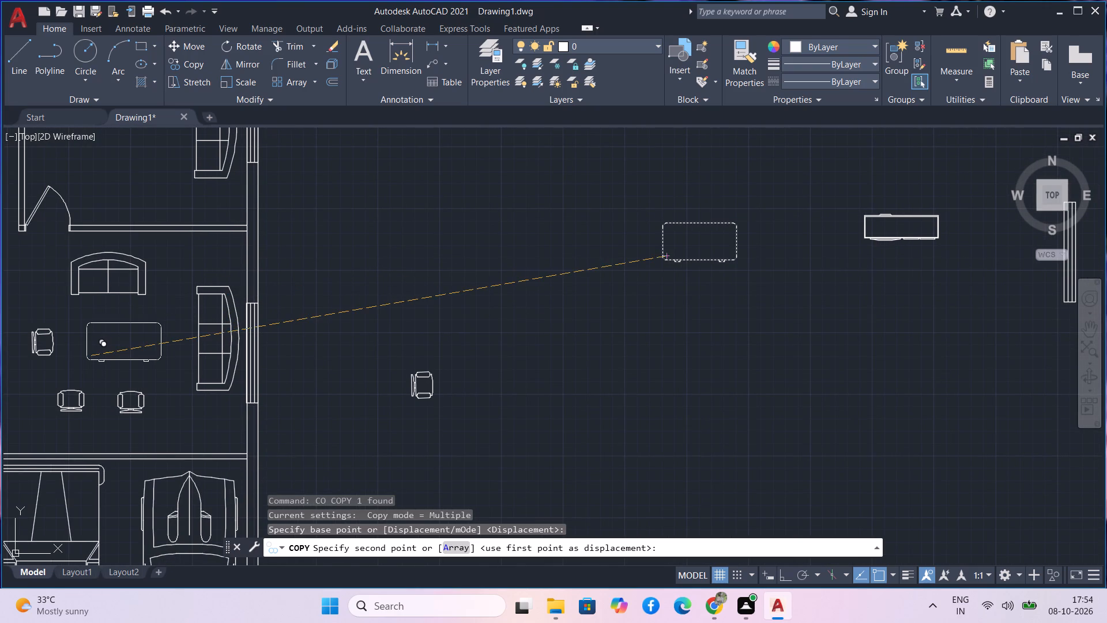
click(91, 356)
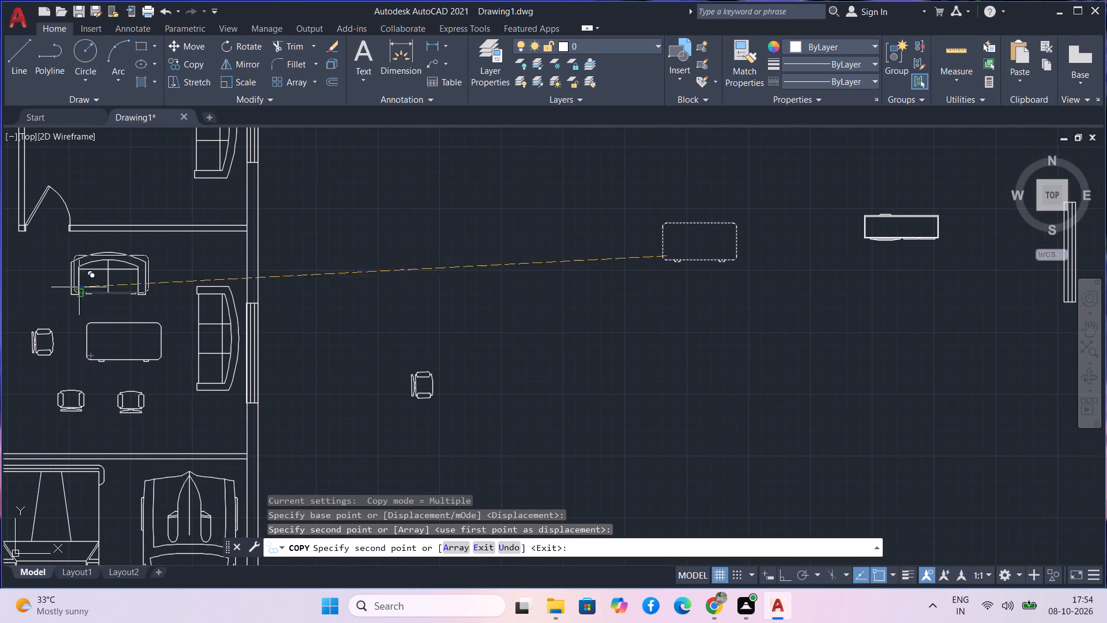
Place another copy of the table in the upper sitting room, below the two-seat sofa, and end the Copy command.
scroll(81, 283, down, 2)
scroll(89, 238, up, 2)
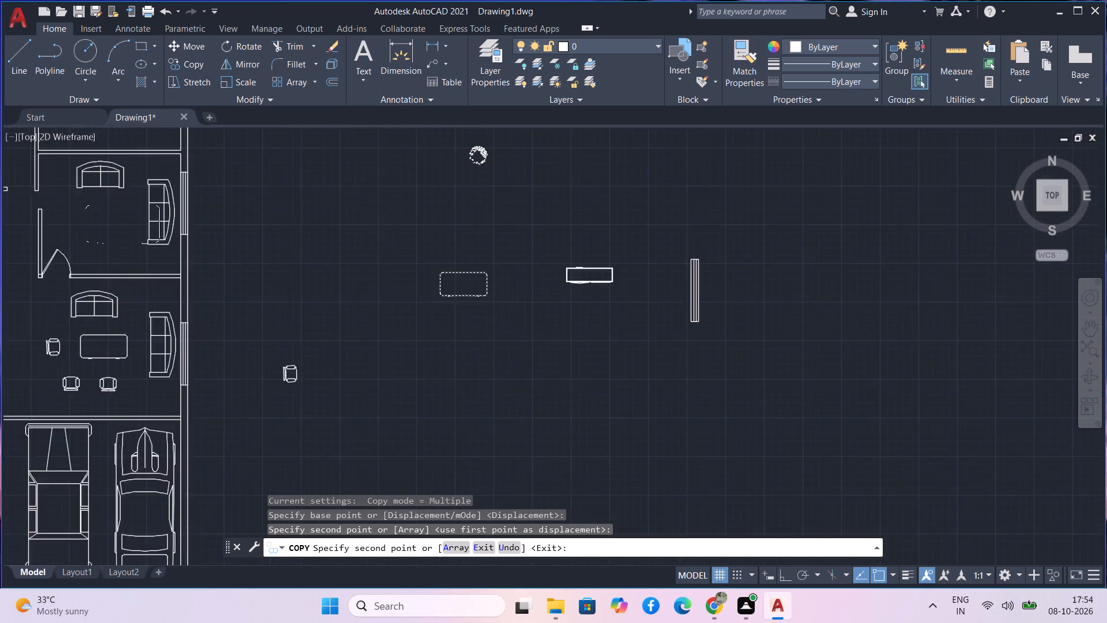
scroll(89, 238, up, 1)
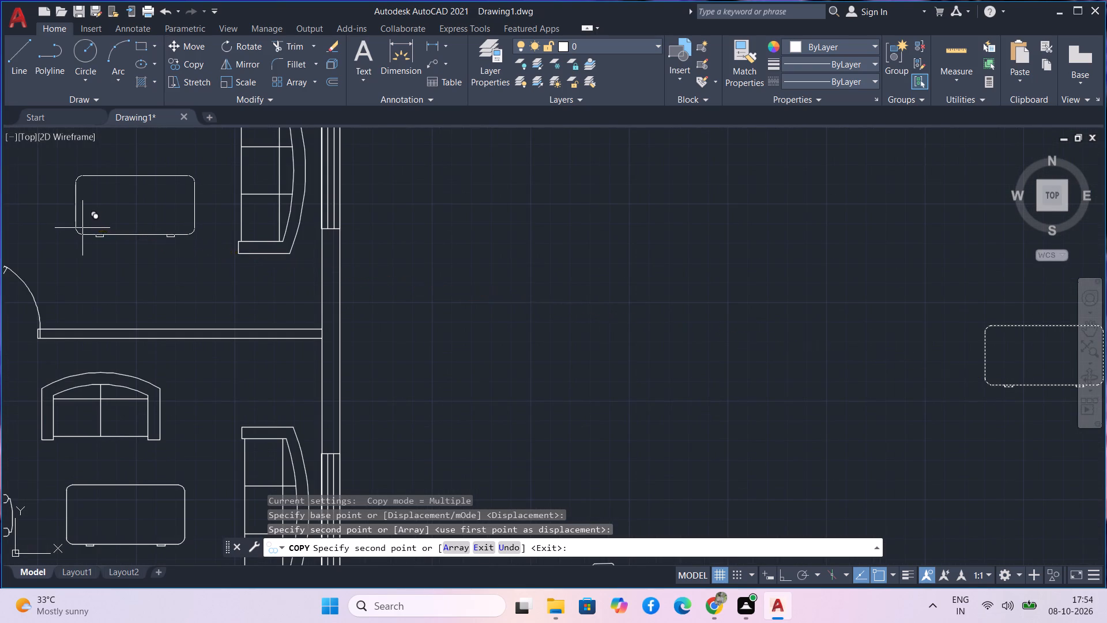
scroll(66, 208, down, 1)
middle_drag(66, 208, 142, 280)
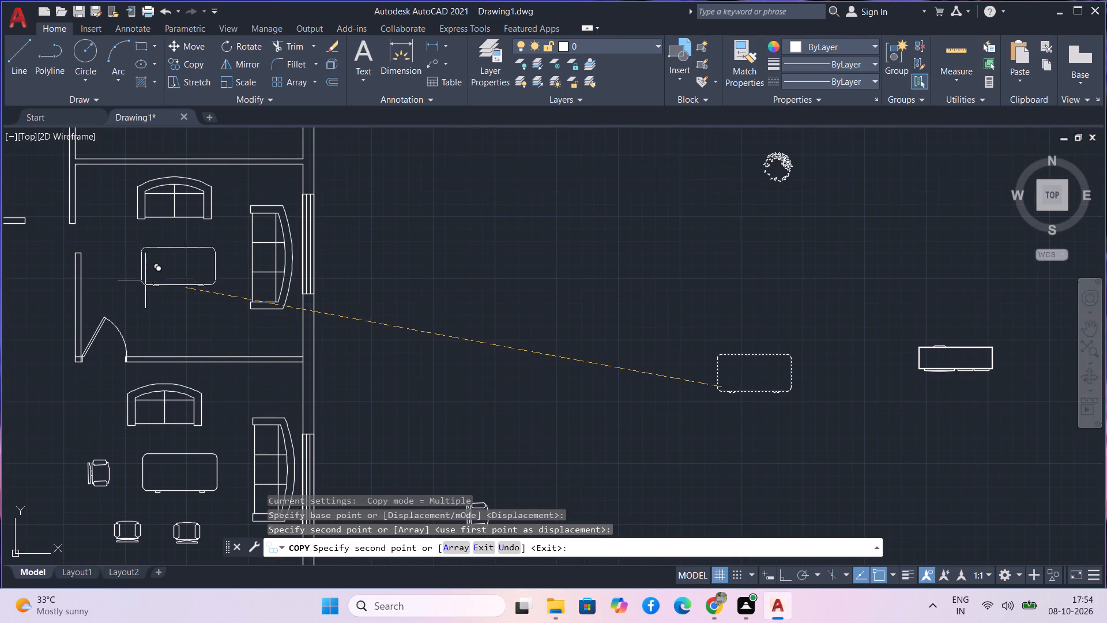
click(144, 290)
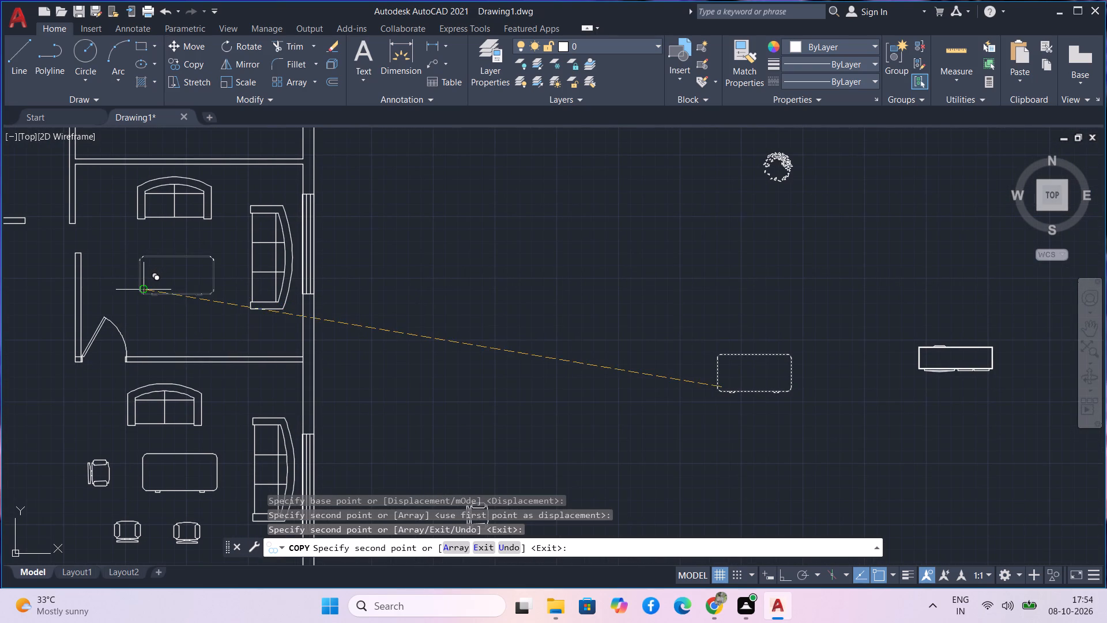
key(Escape)
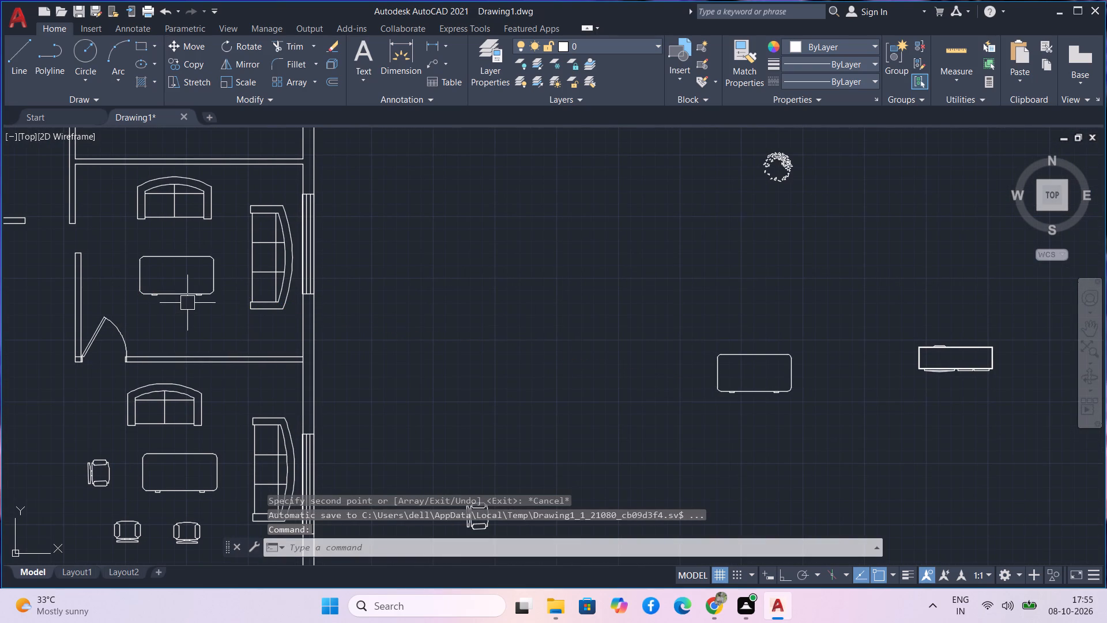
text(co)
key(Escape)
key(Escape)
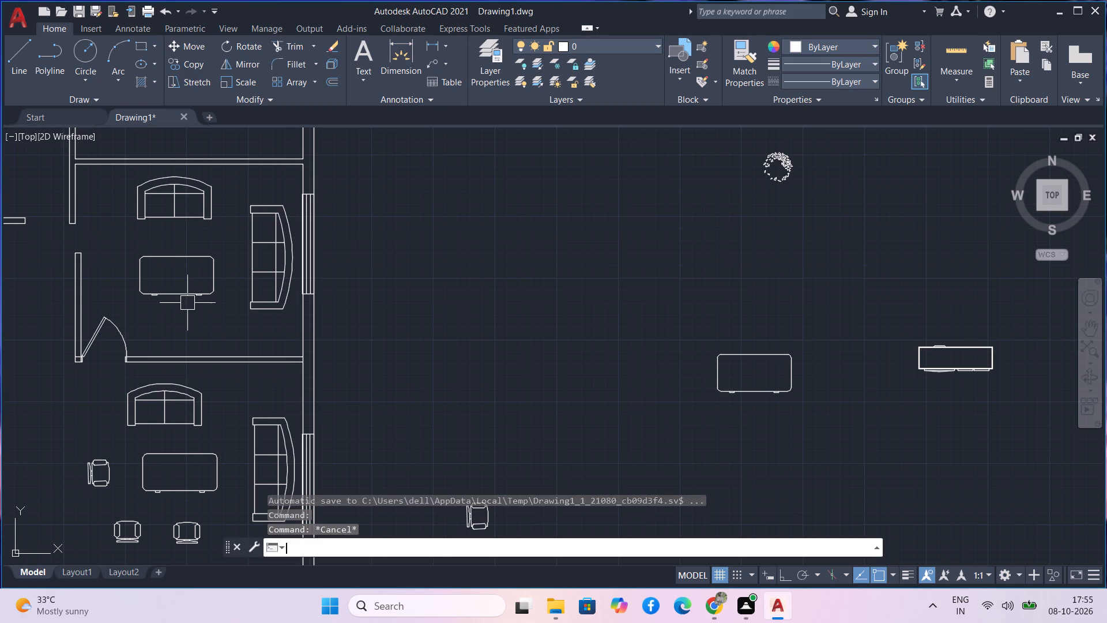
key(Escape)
Rotate the upper sitting room's table by 270° about its lower-left corner, with Ortho turned on.
text(roc)
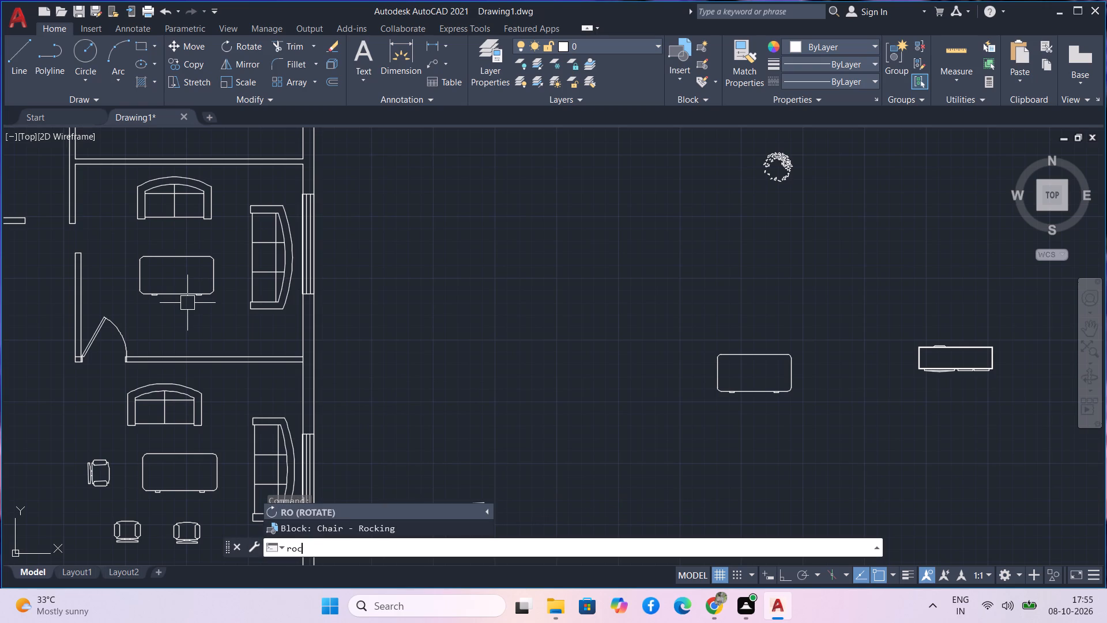
key(BackSpace)
key(space)
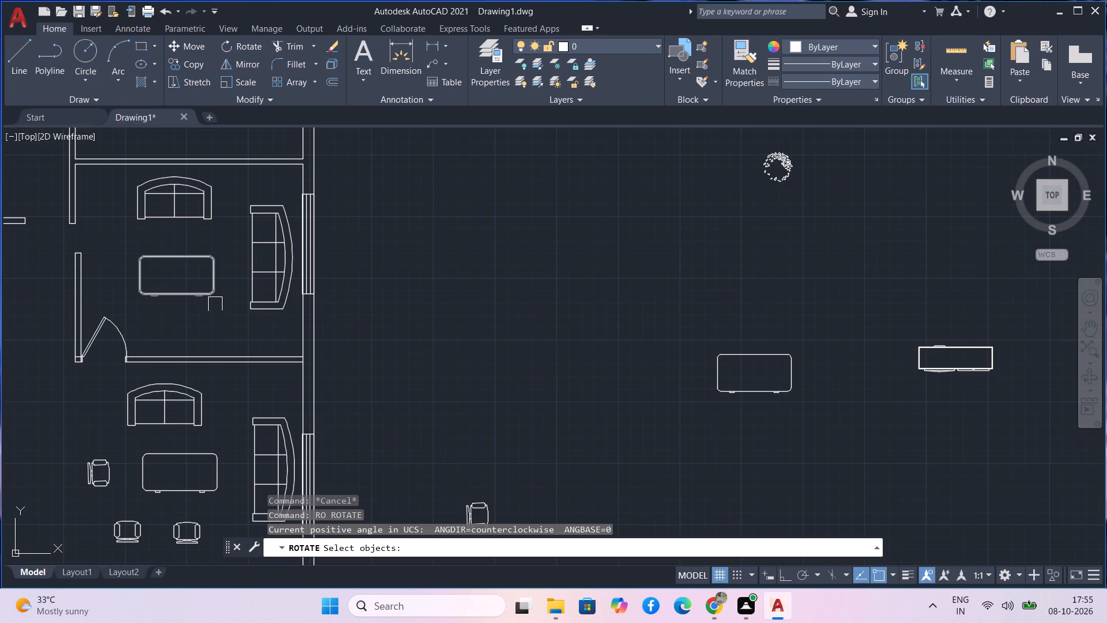
scroll(153, 303, up, 2)
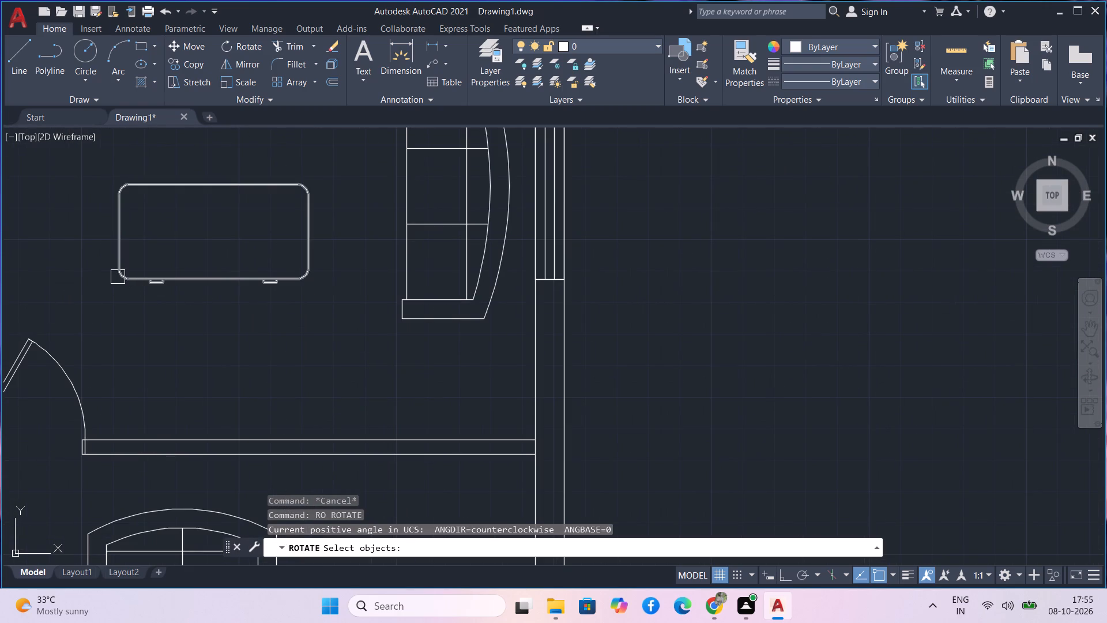
key(space)
click(122, 272)
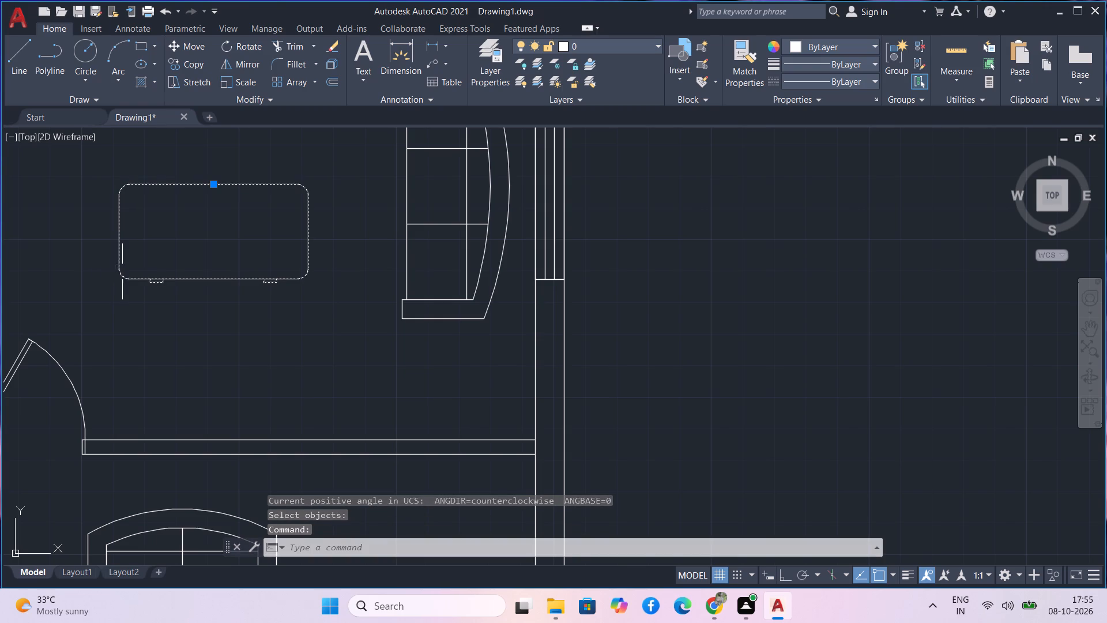
key(space)
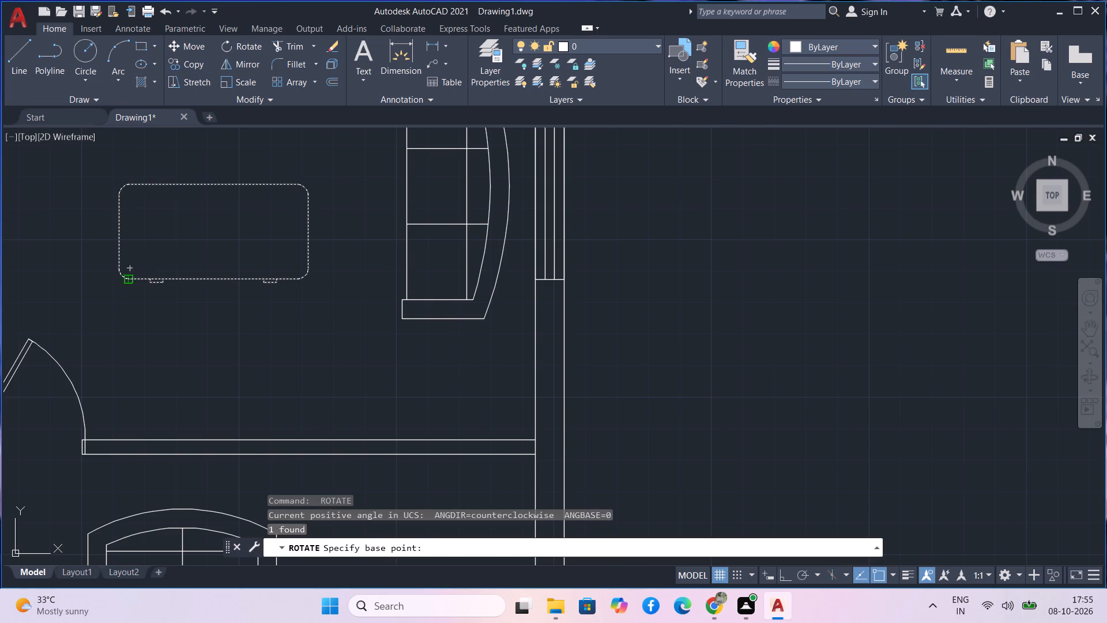
click(126, 281)
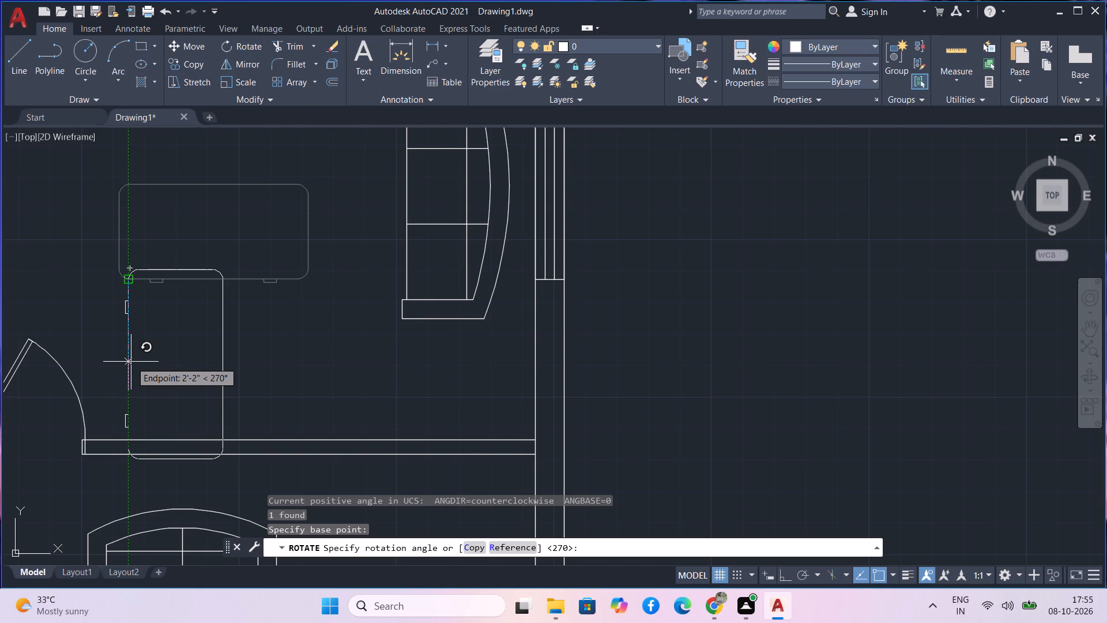
key(F8)
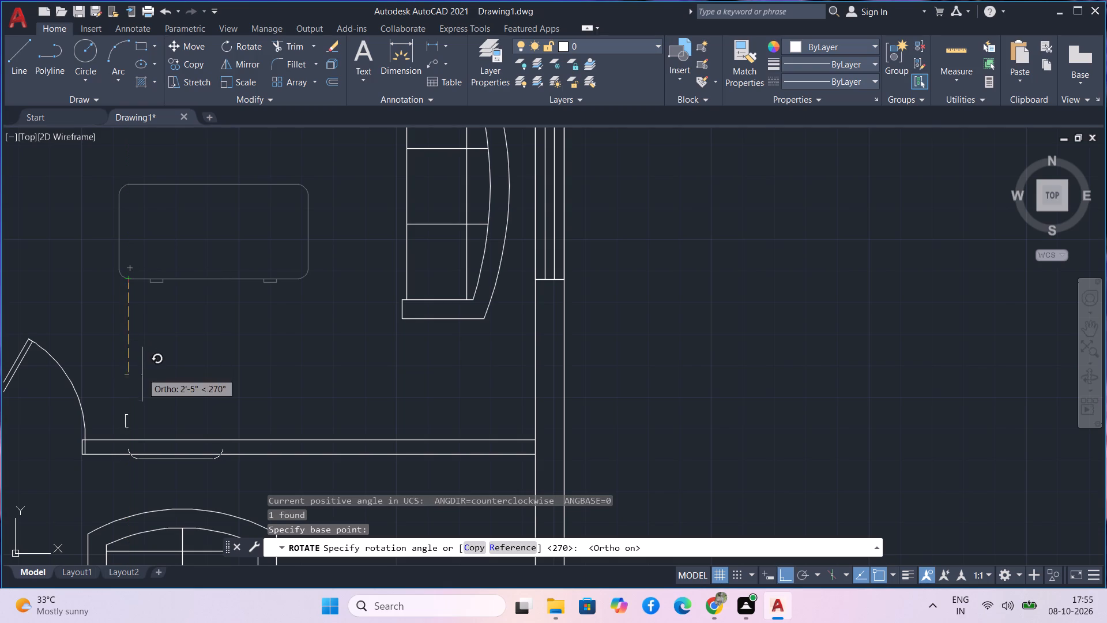
click(140, 391)
Move the rotated table clear of the lower wall to below the two-seat sofa, facing the three-seat sofa, with Ortho turned off.
drag(255, 384, 243, 383)
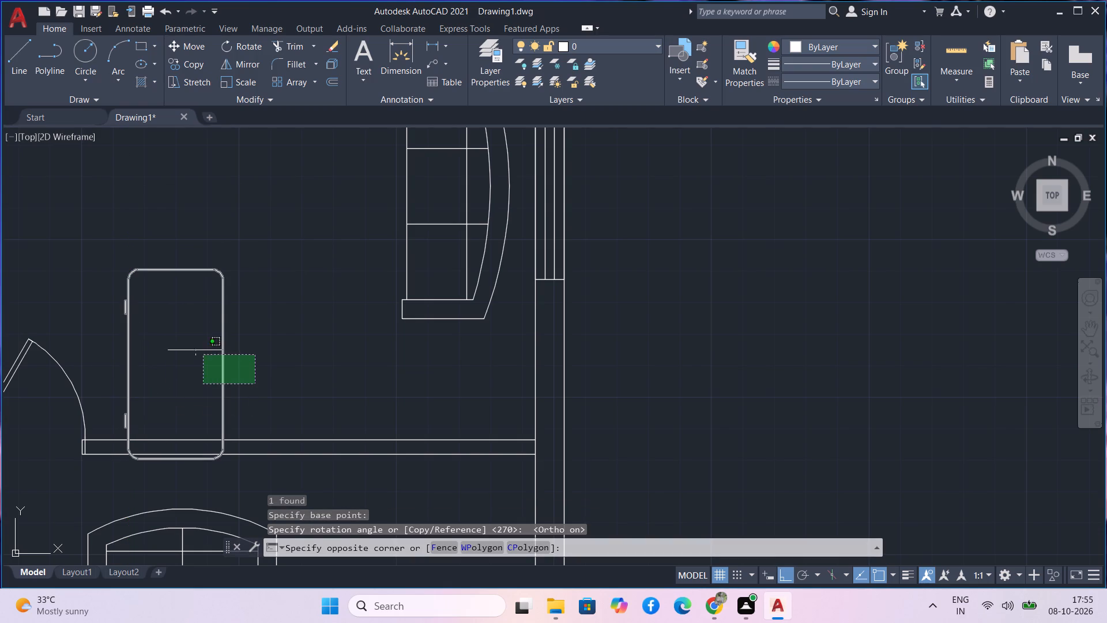
click(113, 238)
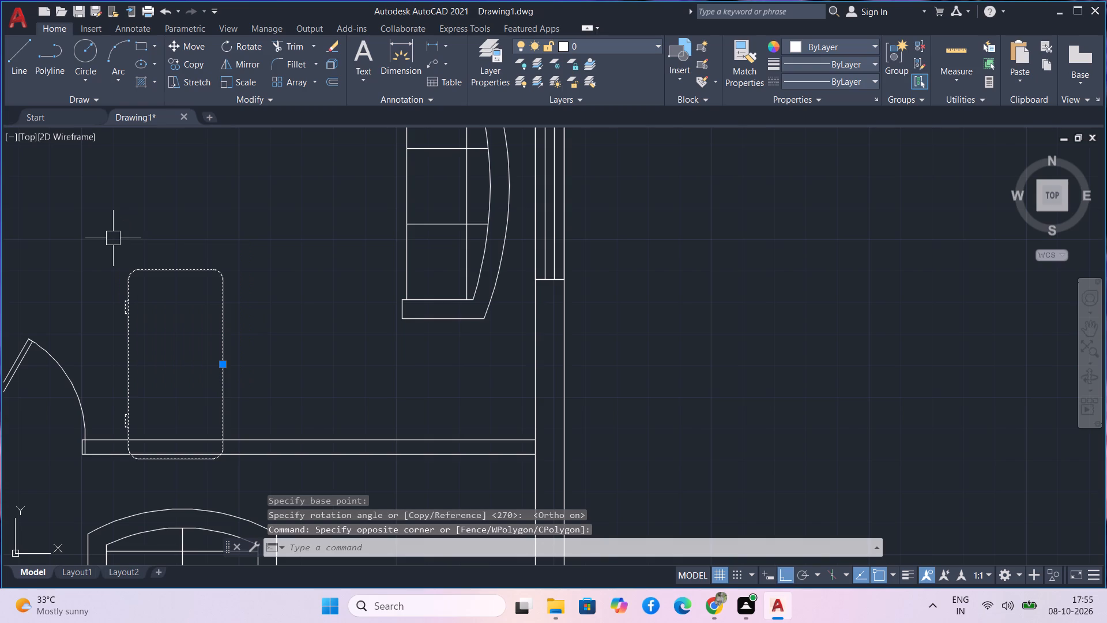
text(m)
key(space)
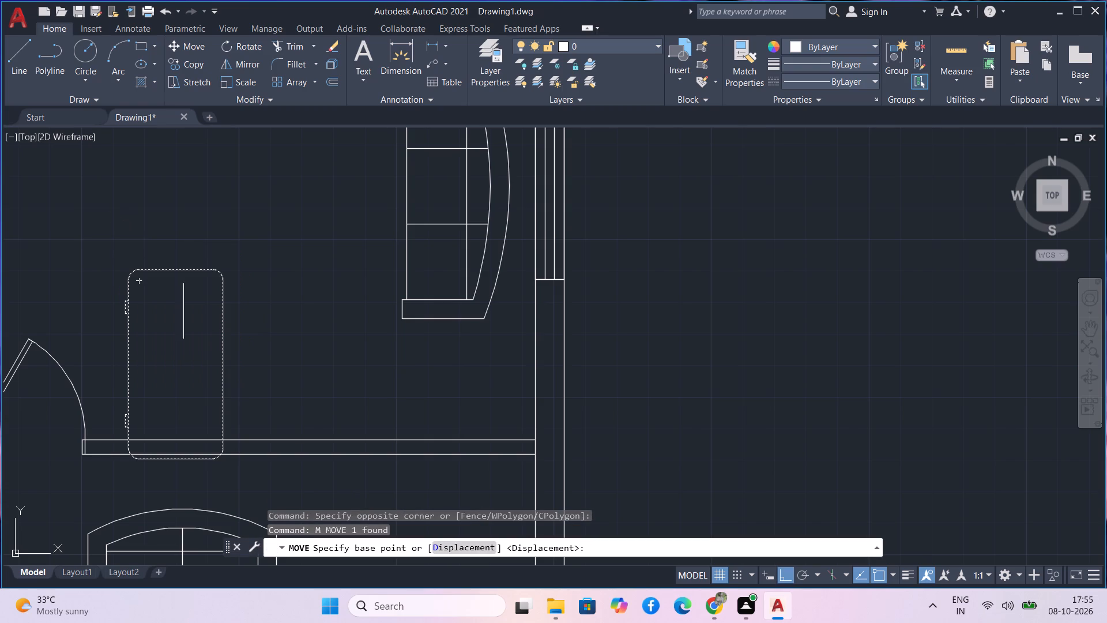
click(211, 273)
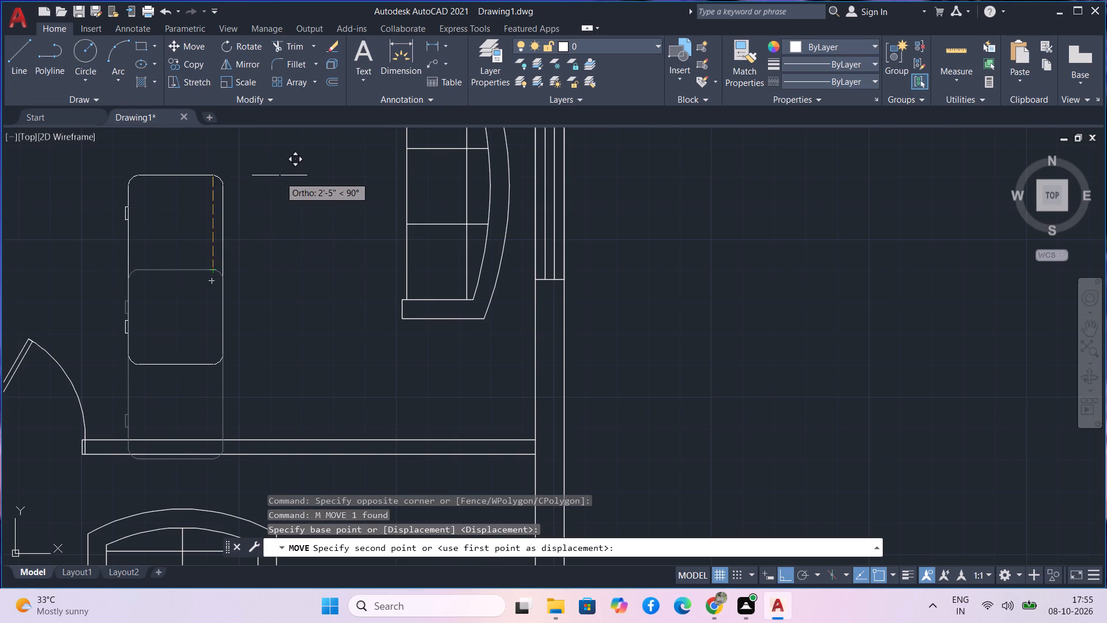
middle_drag(280, 172, 309, 280)
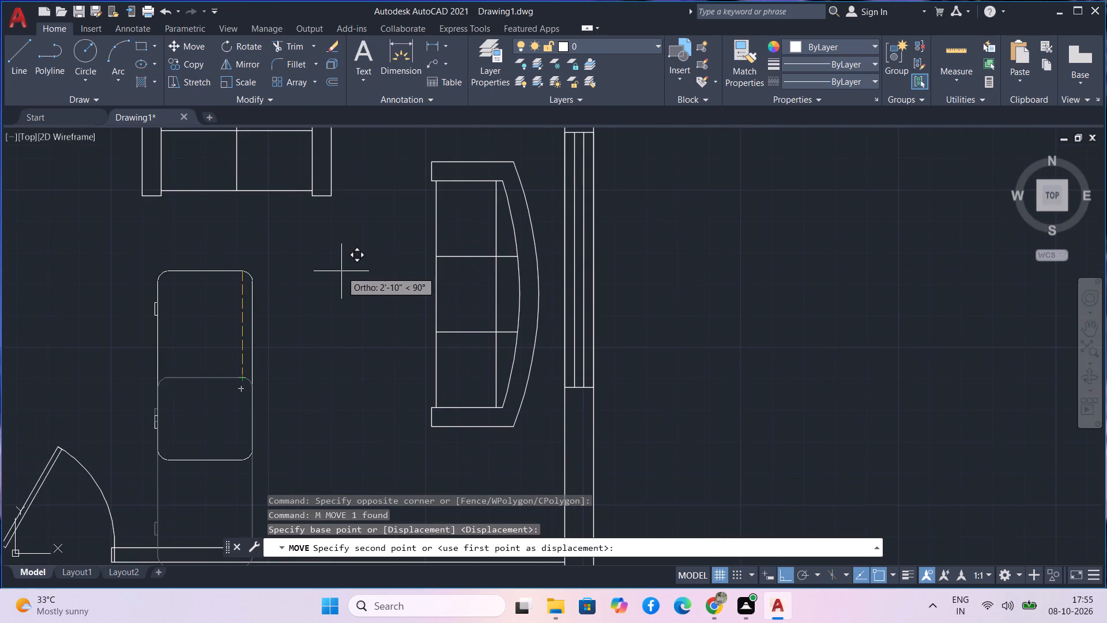
key(F8)
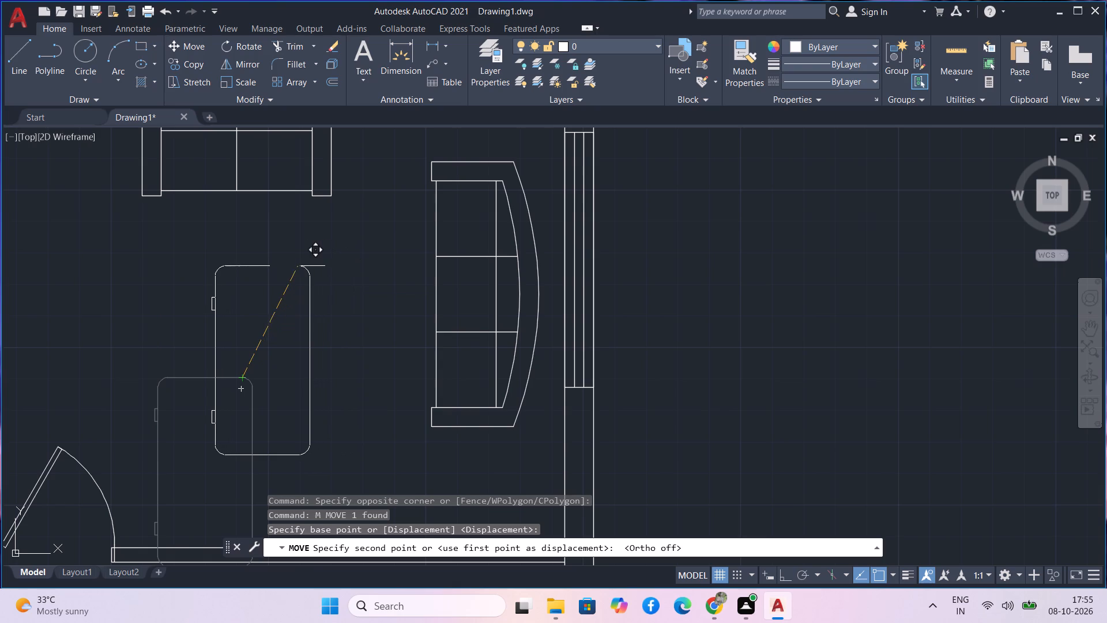
click(292, 266)
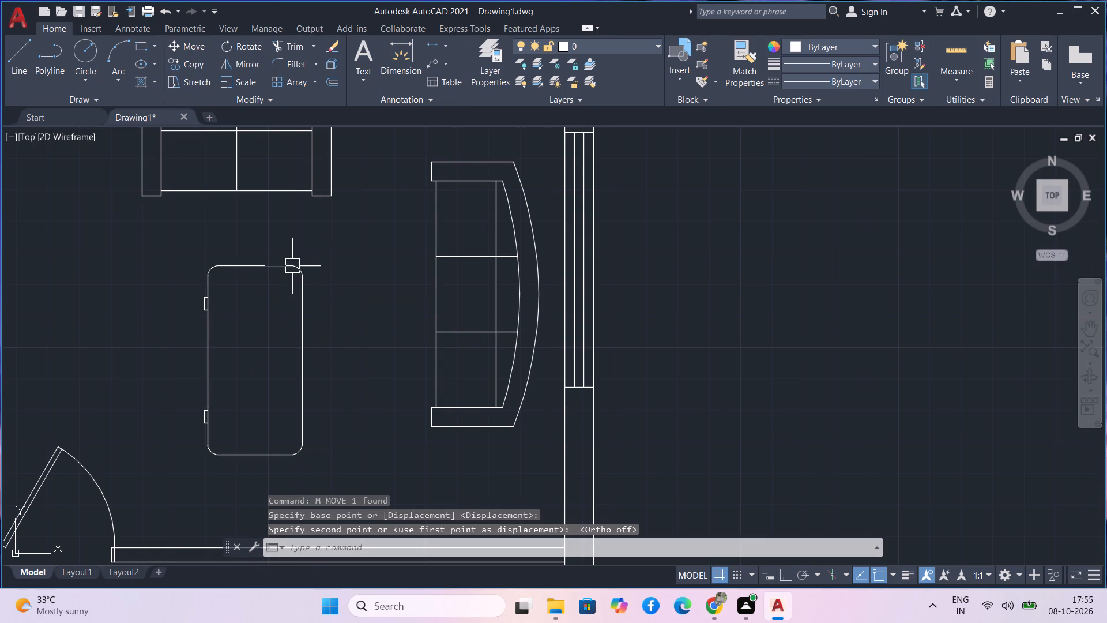
Examine the floor plan's rooms and garden and the loose symbols beside the plan for what is still to place.
scroll(394, 282, down, 3)
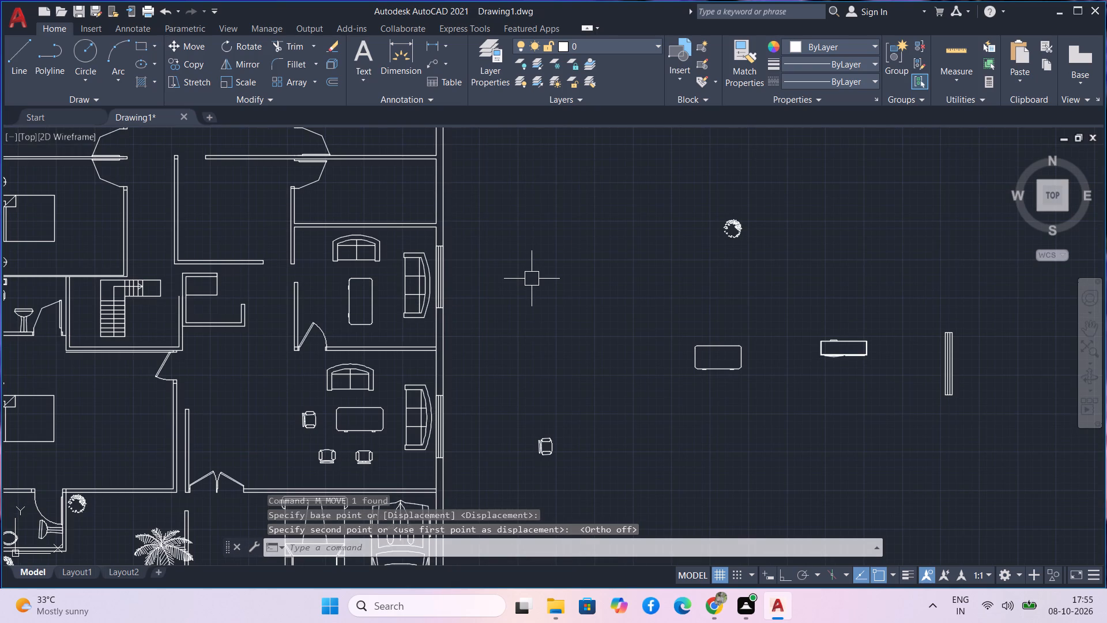
middle_drag(533, 306, 509, 256)
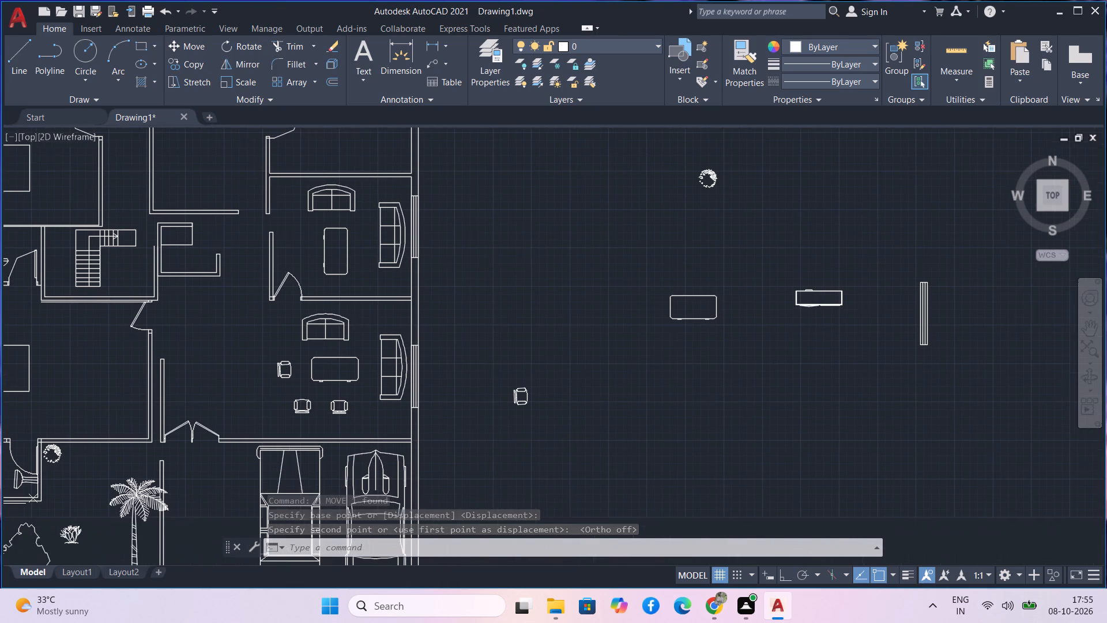
scroll(510, 267, down, 1)
middle_drag(533, 333, 565, 384)
scroll(344, 258, up, 2)
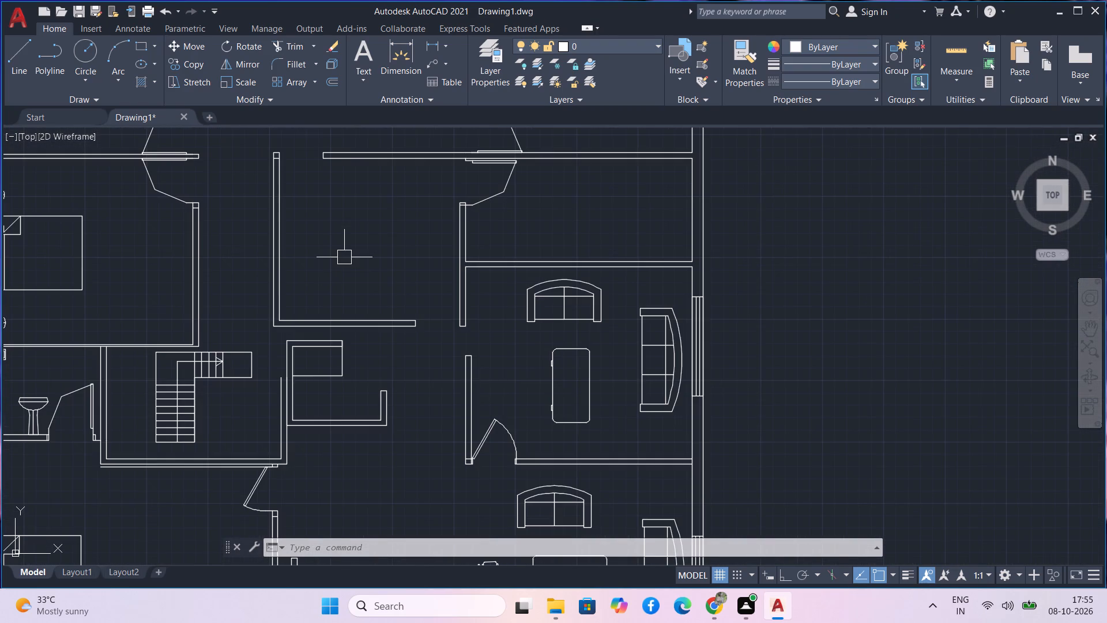
middle_drag(342, 249, 391, 241)
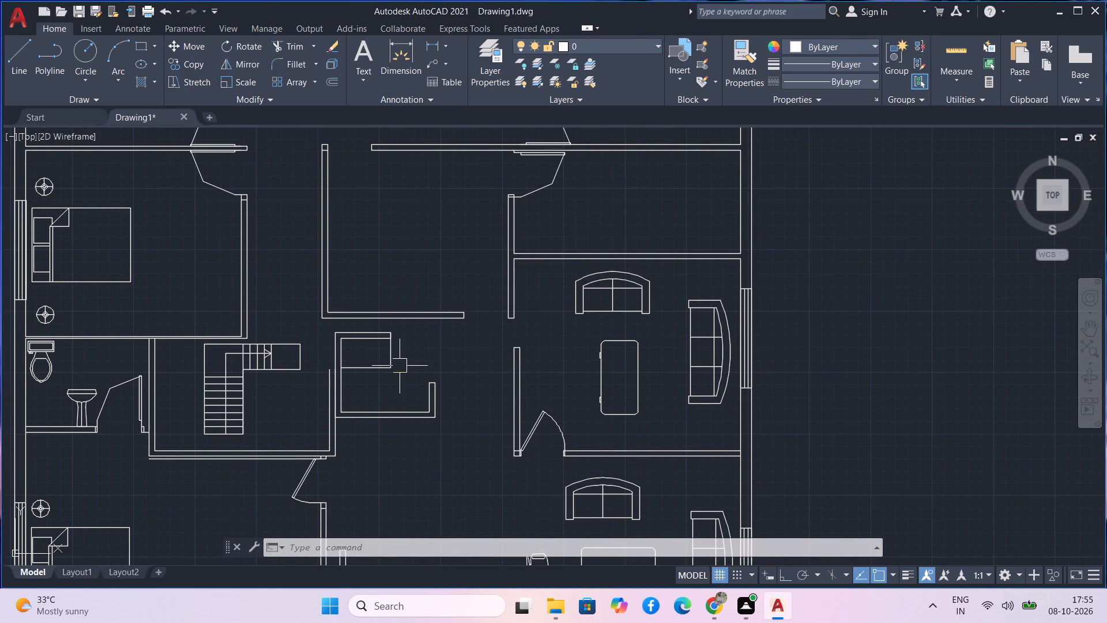
scroll(296, 386, down, 1)
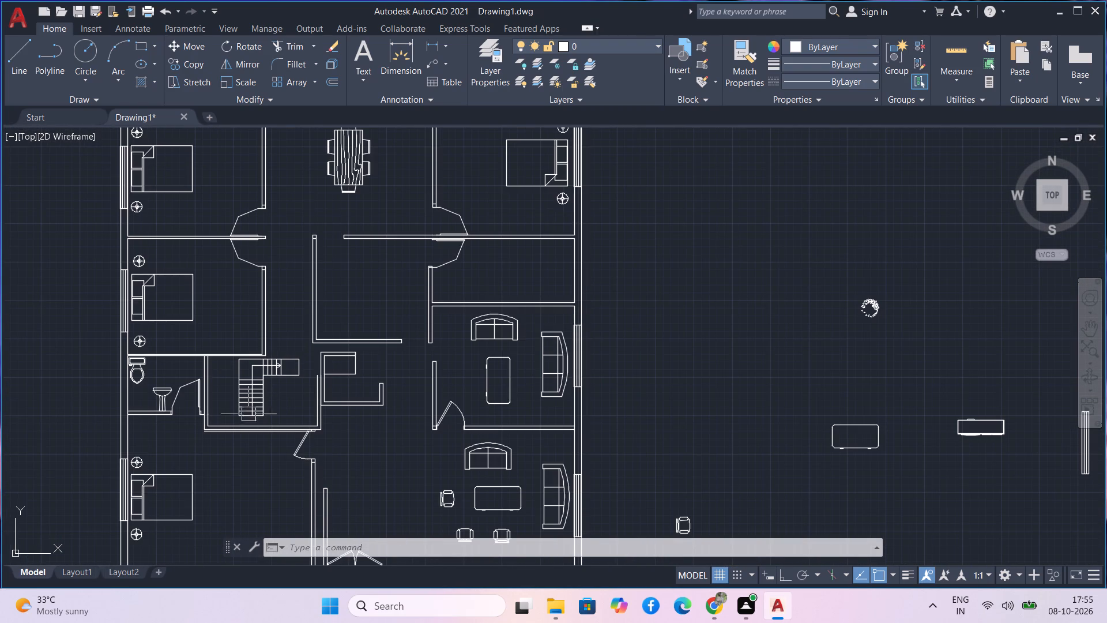
scroll(662, 310, down, 2)
middle_drag(683, 350, 603, 265)
middle_click(603, 265)
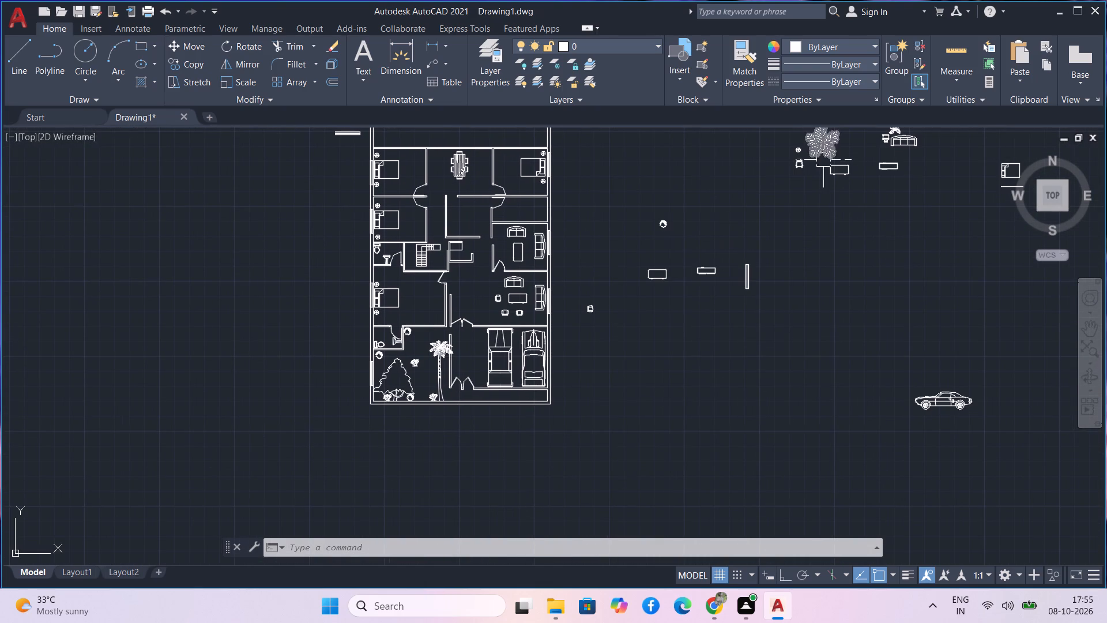
middle_drag(824, 182, 741, 291)
scroll(792, 274, up, 1)
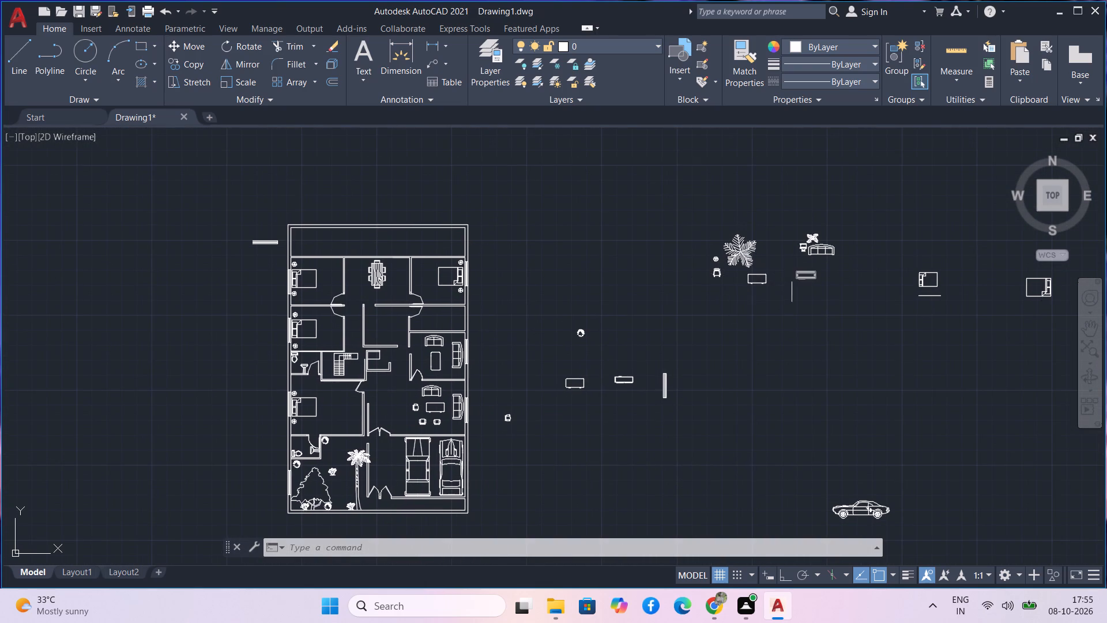
scroll(792, 274, up, 1)
middle_drag(525, 326, 867, 202)
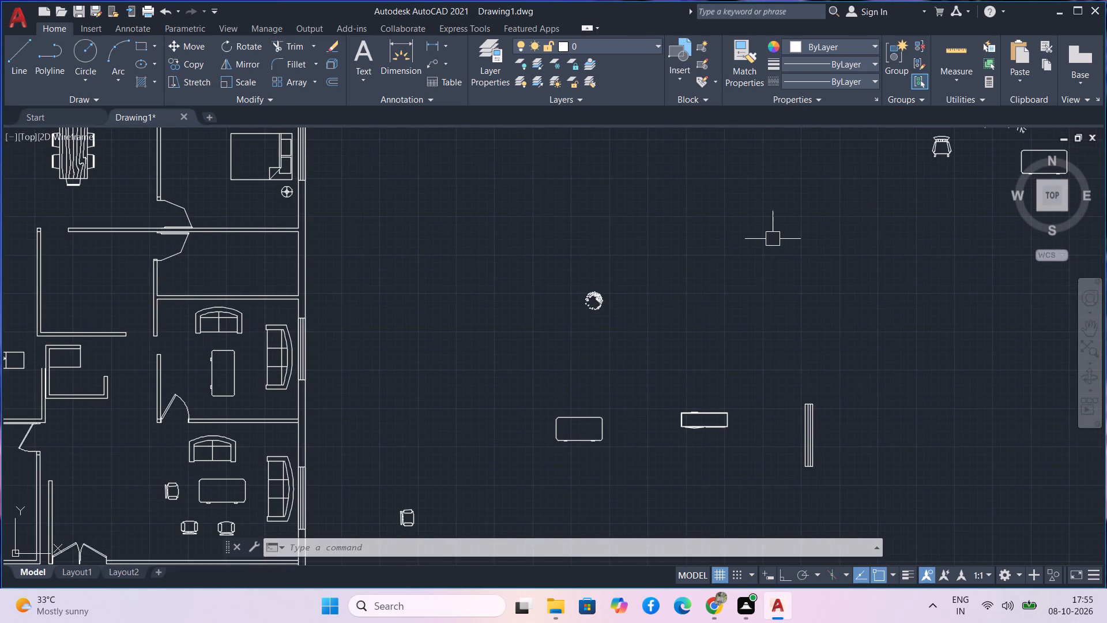
middle_drag(773, 239, 867, 136)
middle_drag(189, 441, 486, 230)
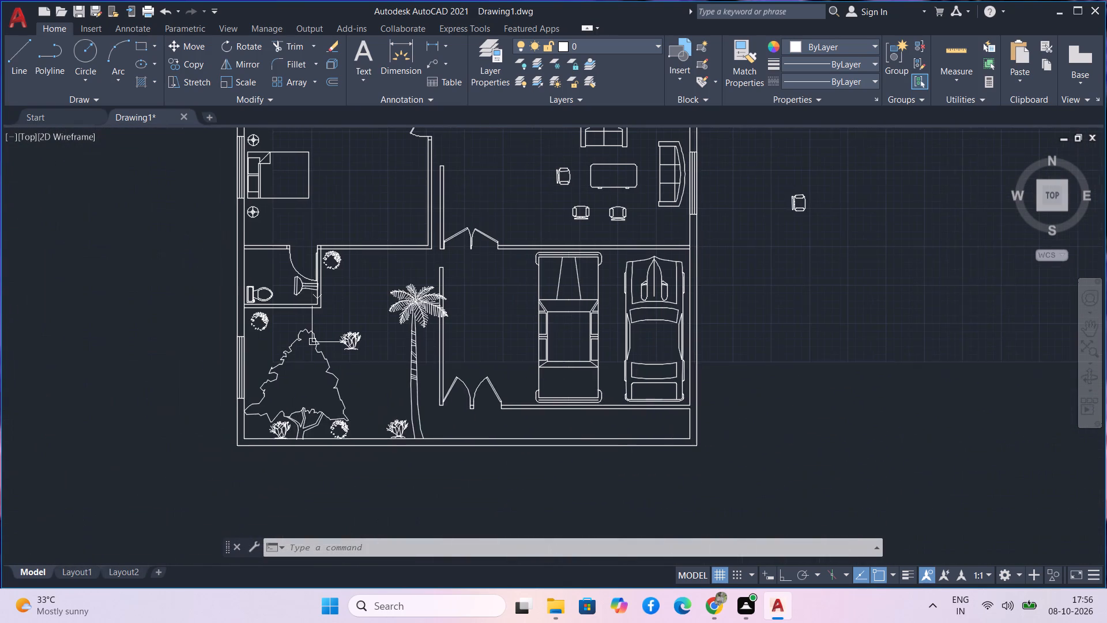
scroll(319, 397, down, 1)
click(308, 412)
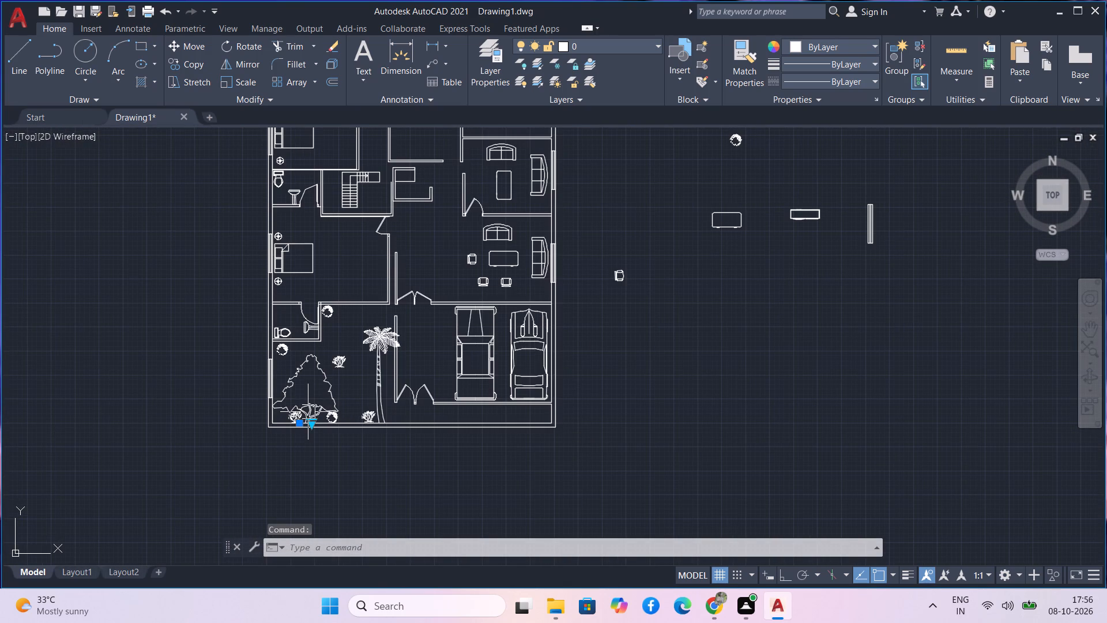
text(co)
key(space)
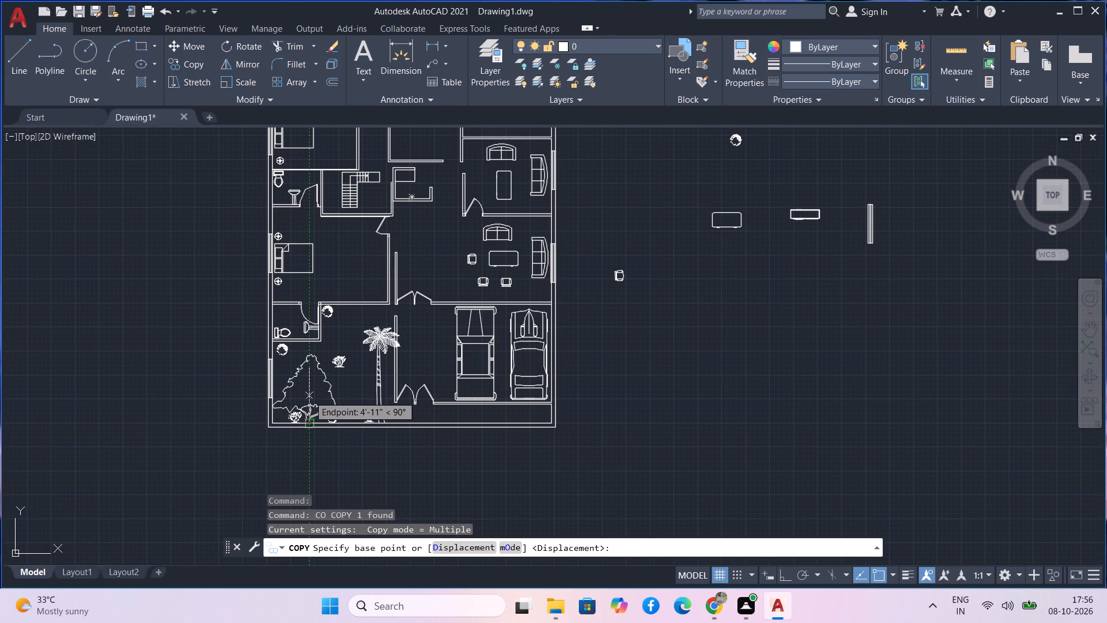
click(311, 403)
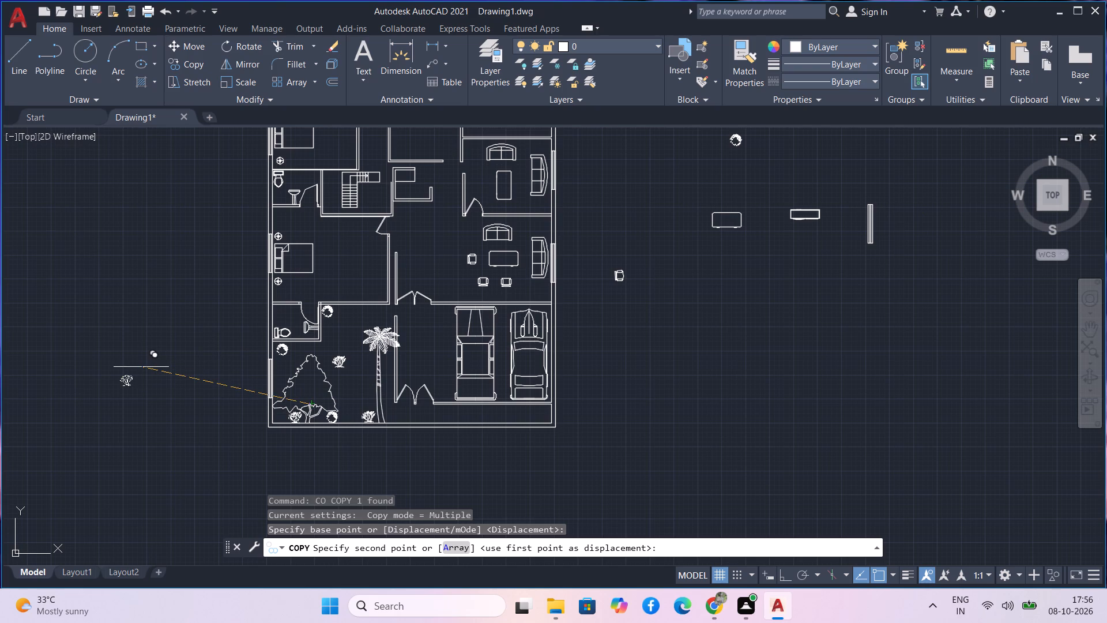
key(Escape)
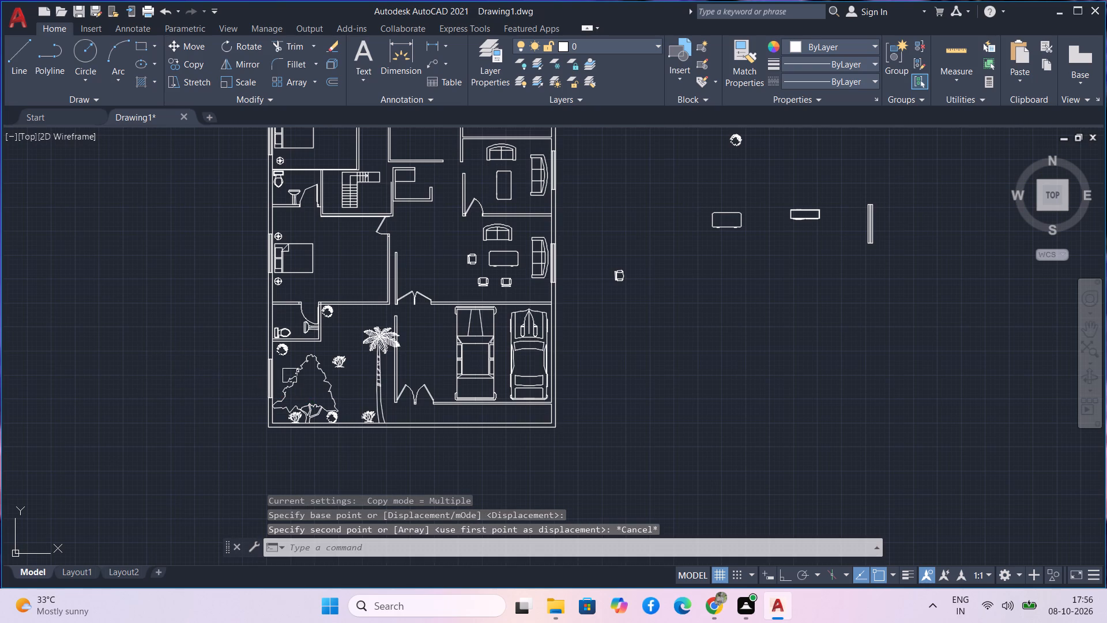
Copy the large evergreen tree from the garden to the empty area left of the plan and end the Copy command.
scroll(296, 375, up, 4)
click(360, 293)
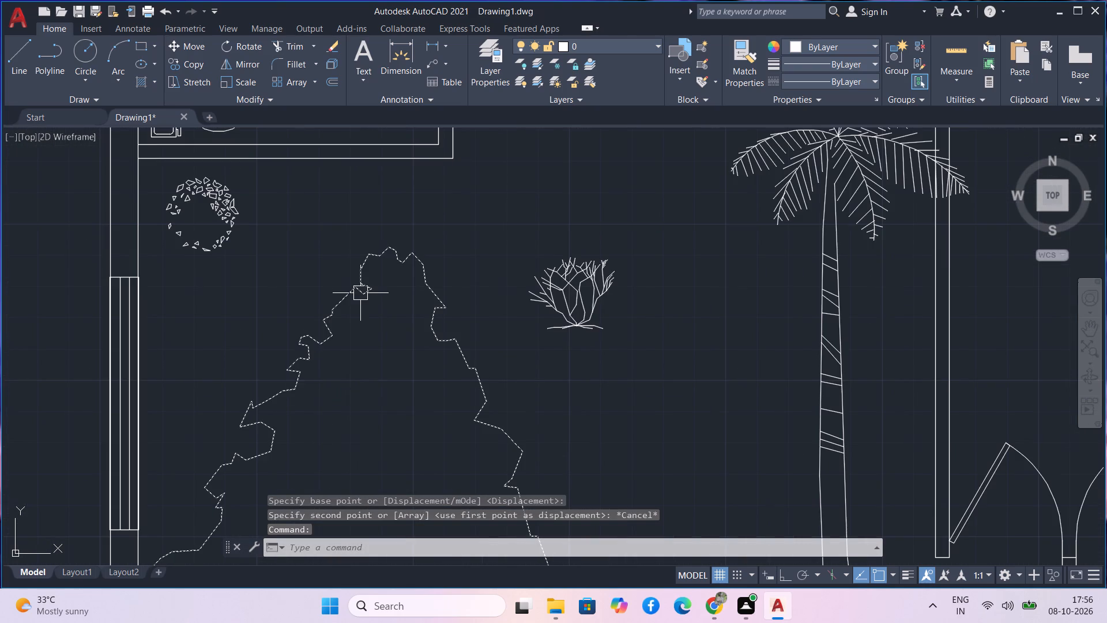
text(co)
key(space)
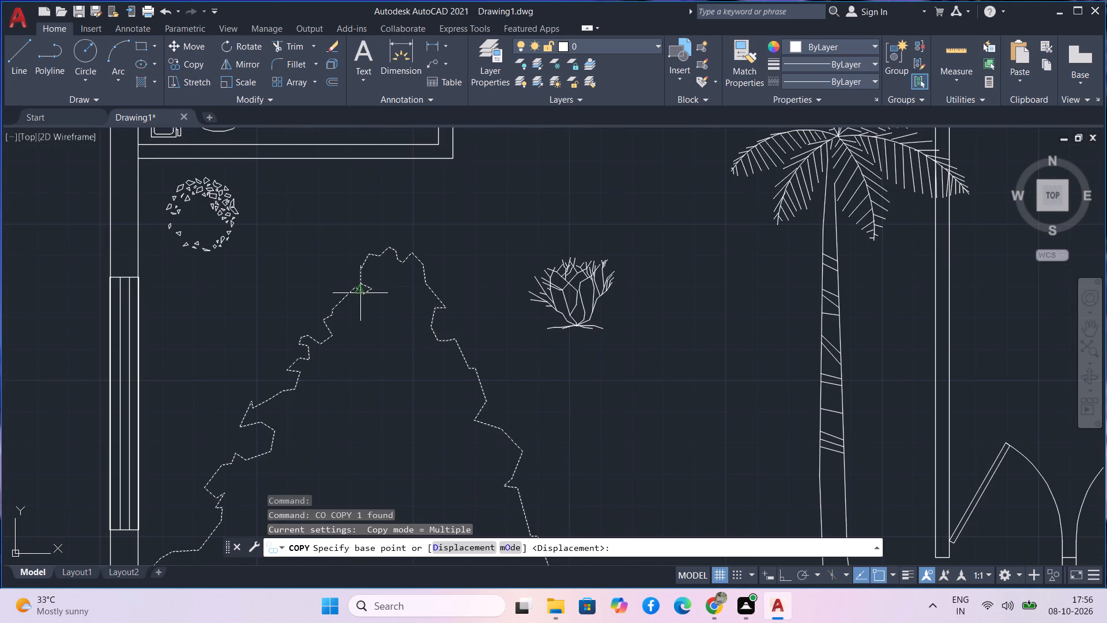
click(366, 287)
scroll(27, 252, down, 1)
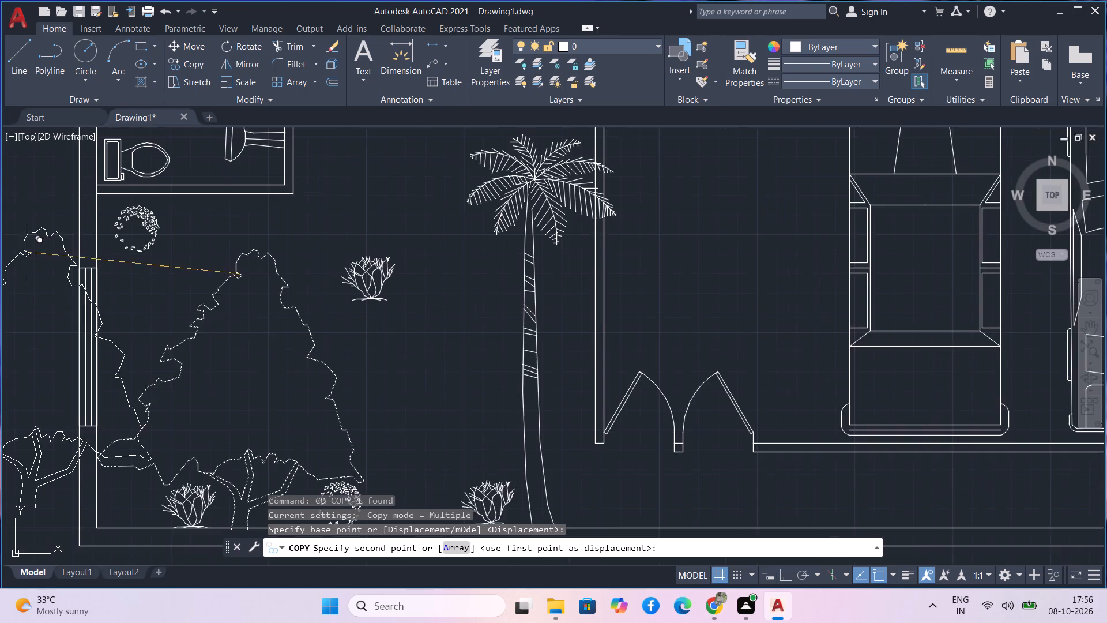
middle_drag(27, 252, 334, 185)
scroll(226, 214, down, 1)
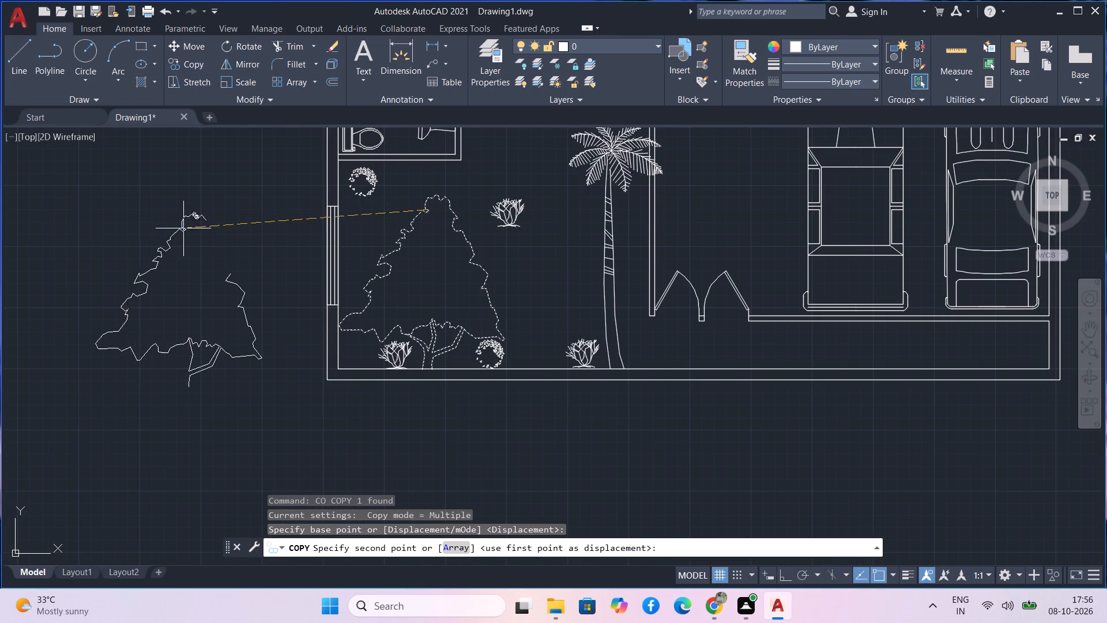
click(142, 234)
key(Escape)
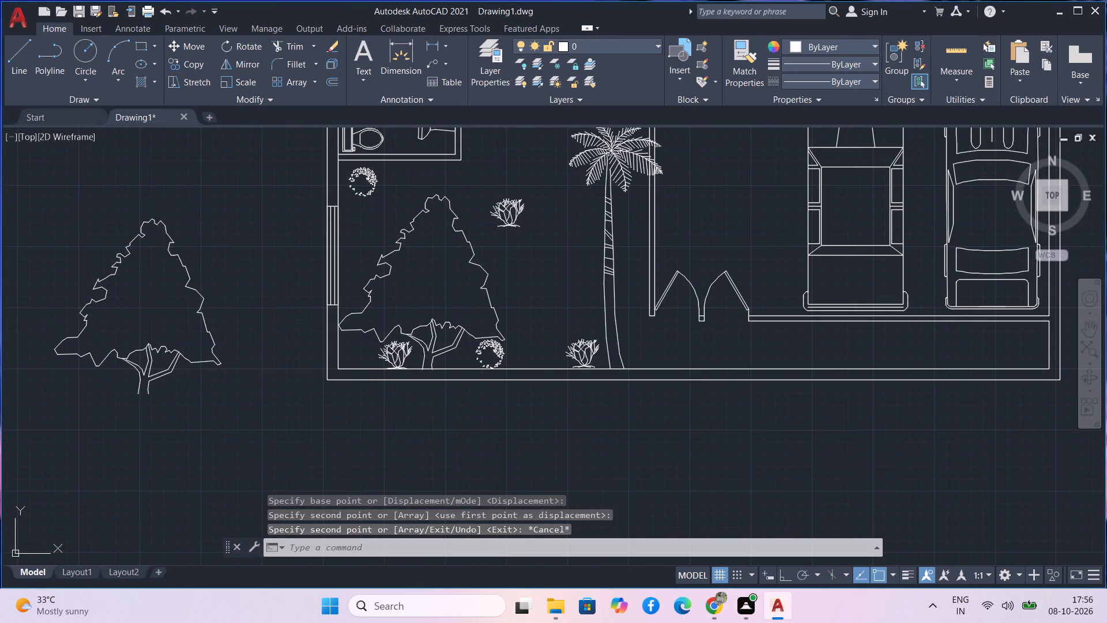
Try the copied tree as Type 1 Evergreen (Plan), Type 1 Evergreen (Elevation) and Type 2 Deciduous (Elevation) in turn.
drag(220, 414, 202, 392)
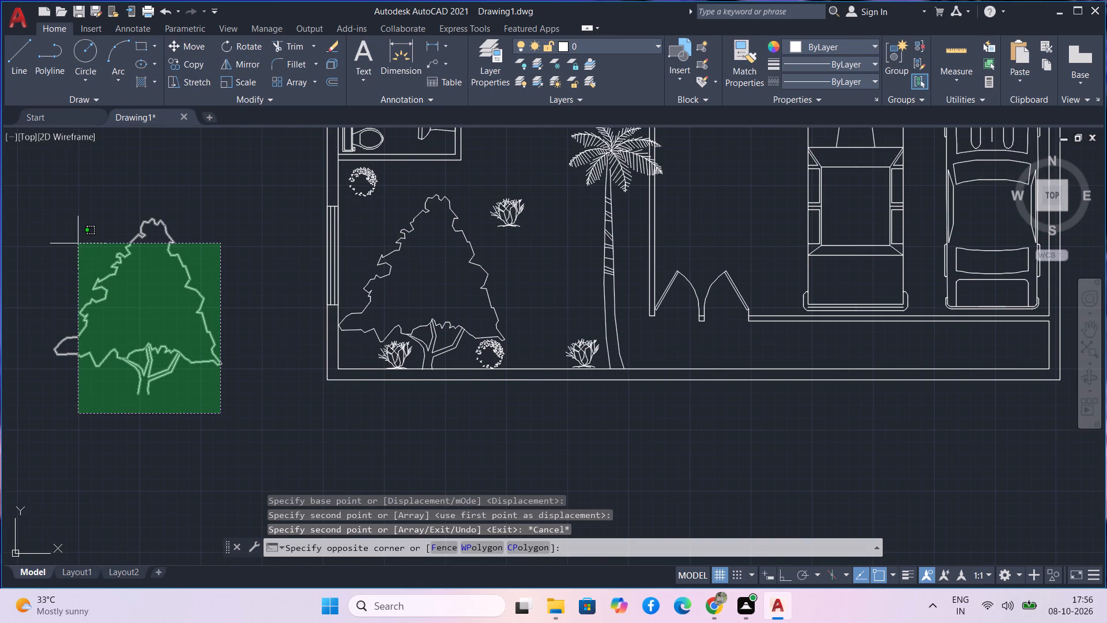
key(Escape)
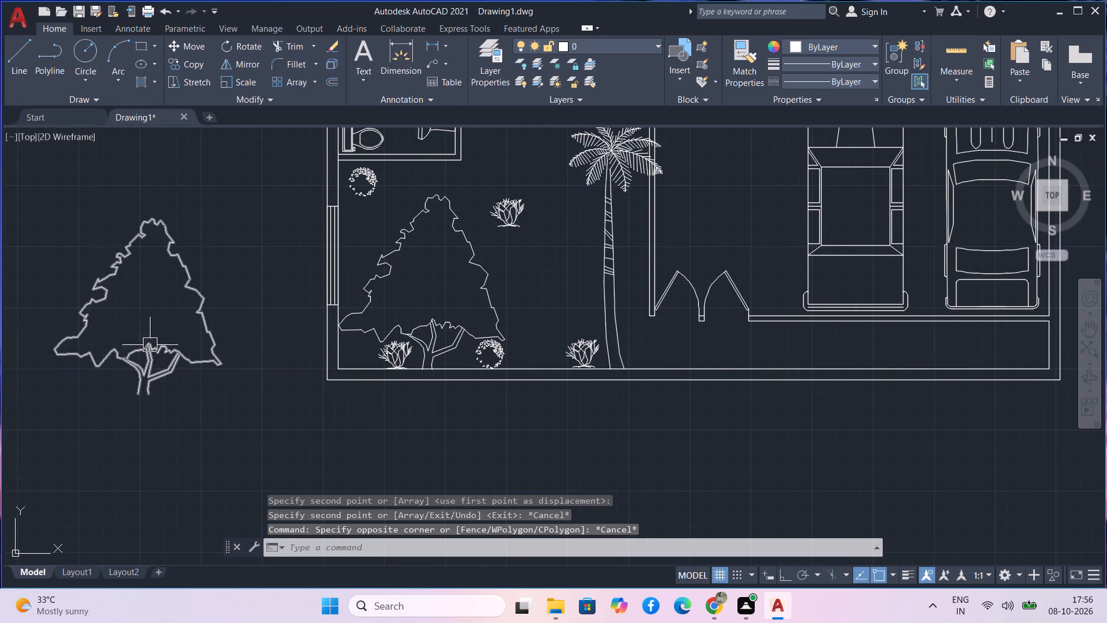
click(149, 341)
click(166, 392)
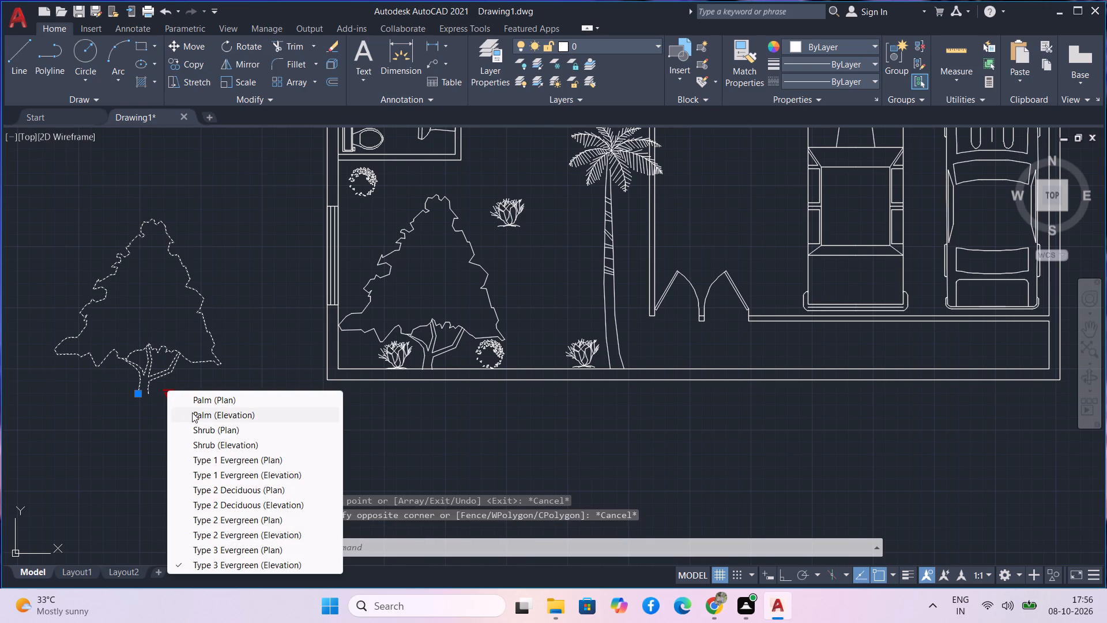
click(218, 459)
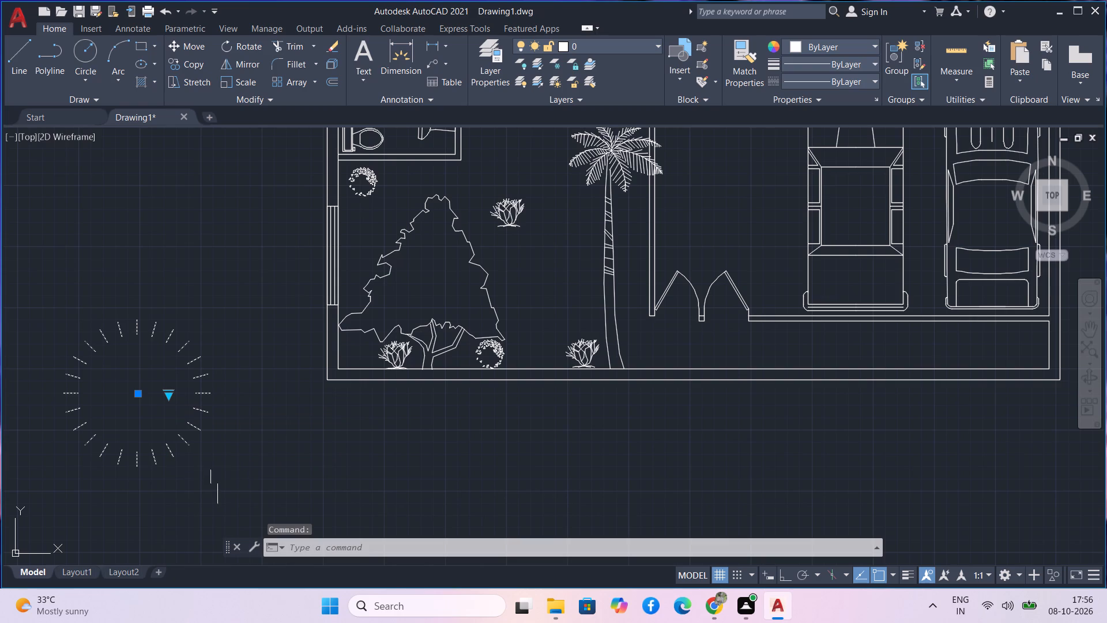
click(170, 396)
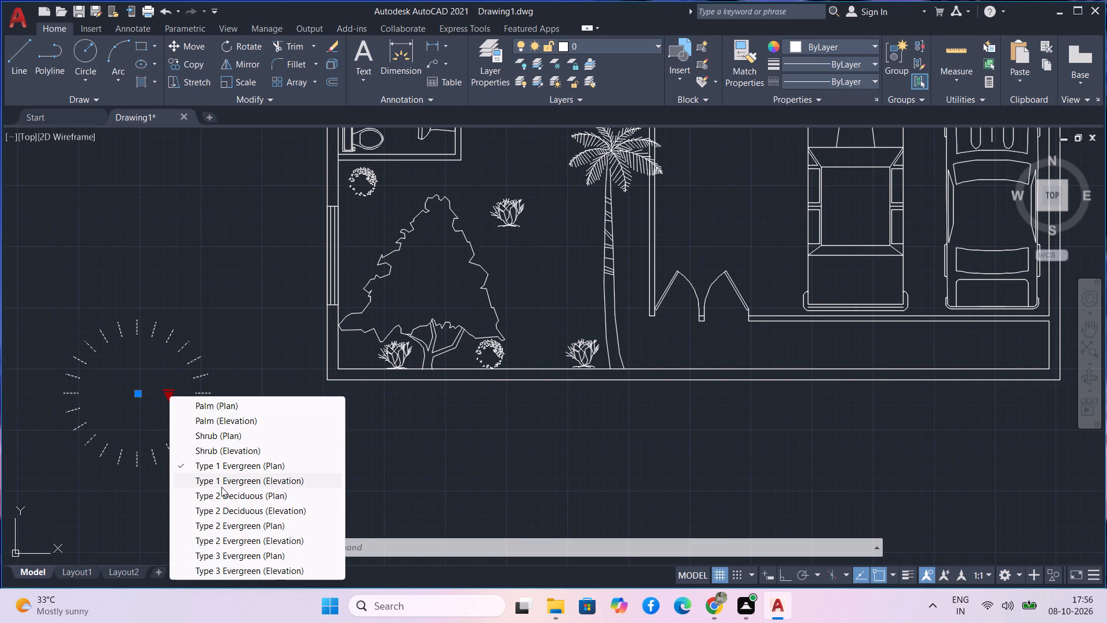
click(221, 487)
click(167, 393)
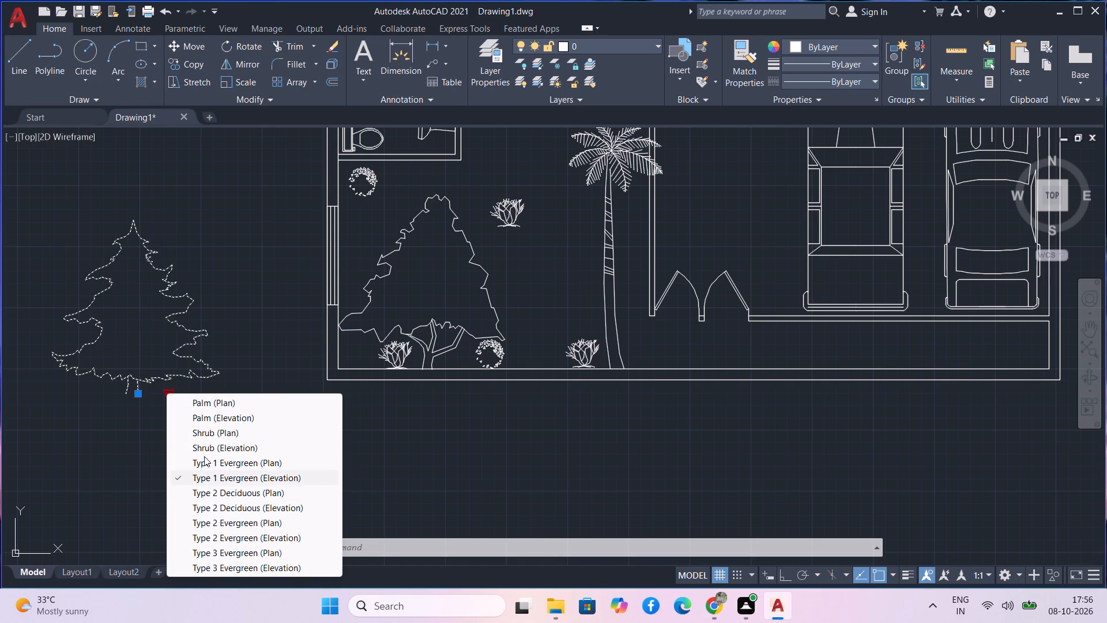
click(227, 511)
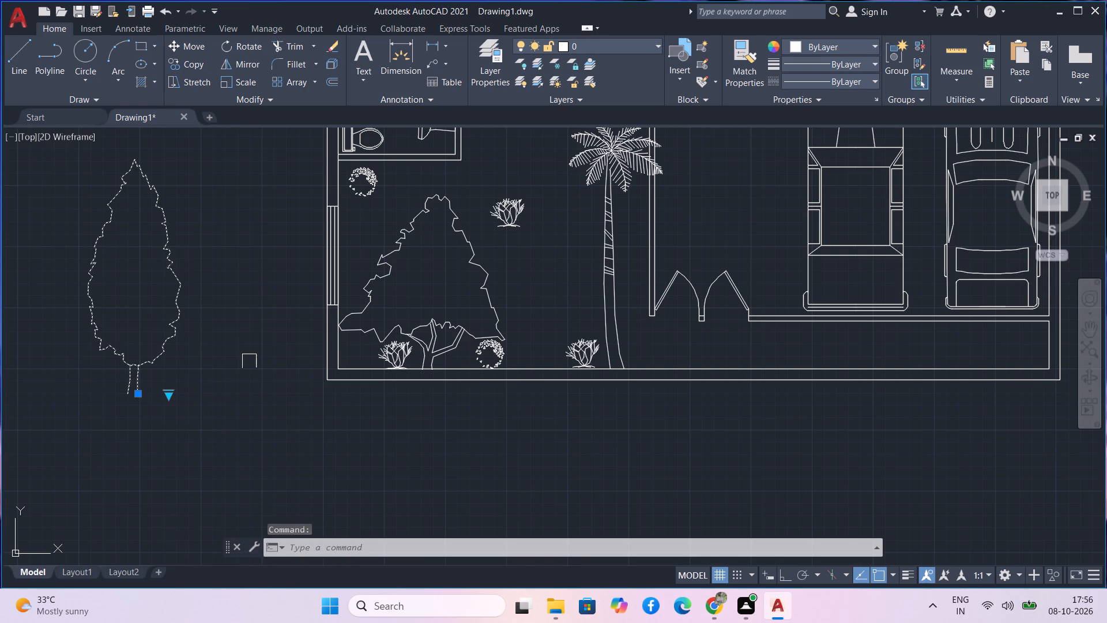
Set the copied tree's block type to Shrub (Elevation).
click(171, 395)
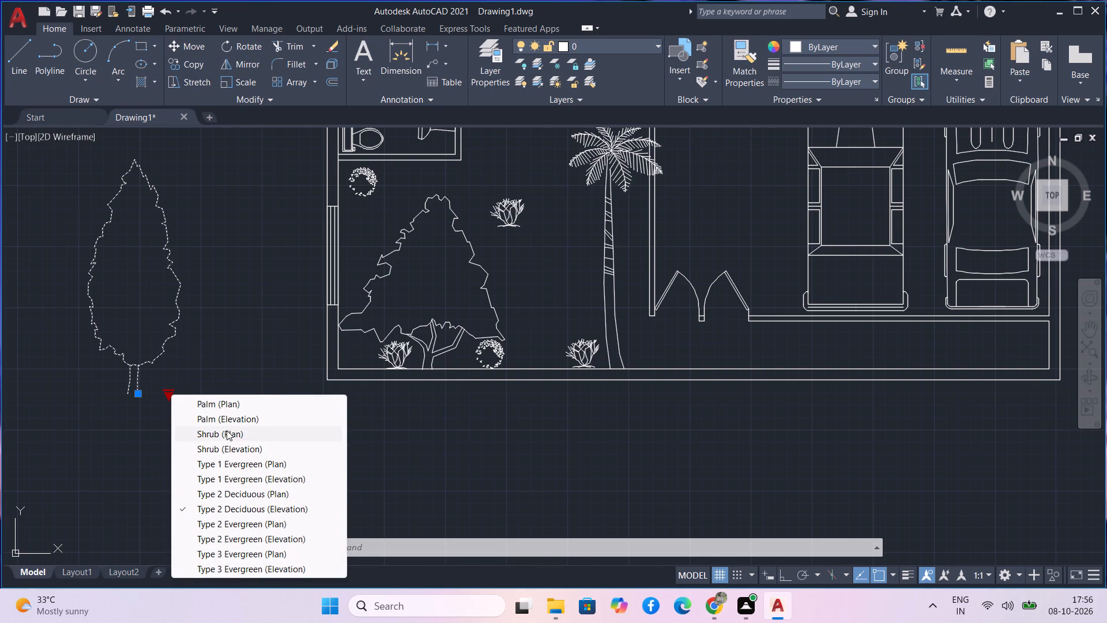
click(226, 446)
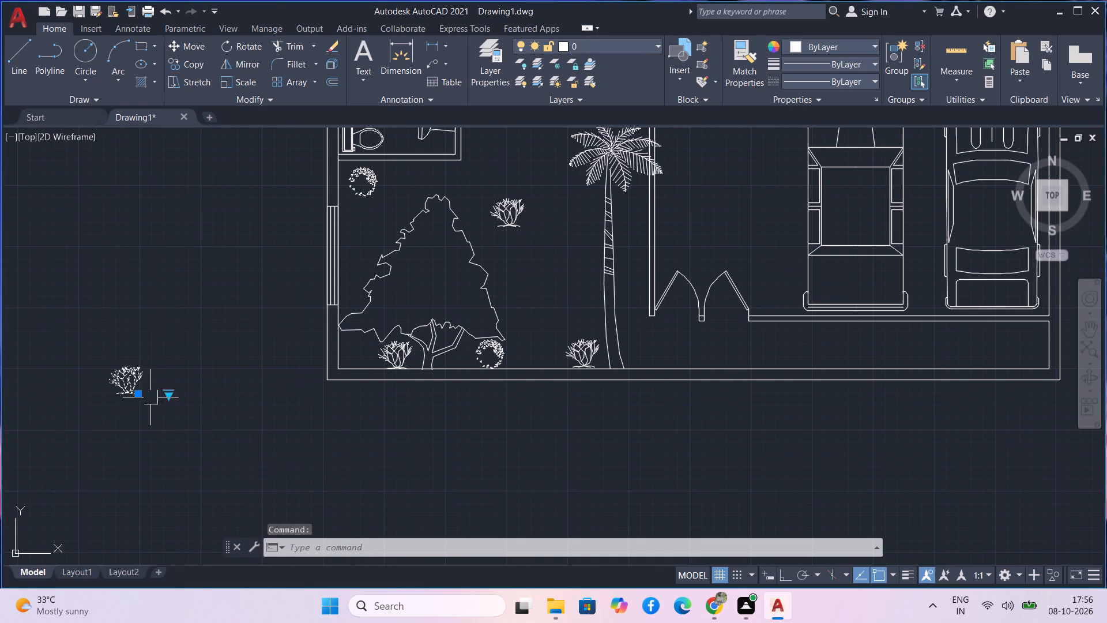
Copy the loose shrub beside the plan and place three in a row along the rear strip's wall above the upper-left bedroom.
drag(183, 422, 167, 410)
click(112, 347)
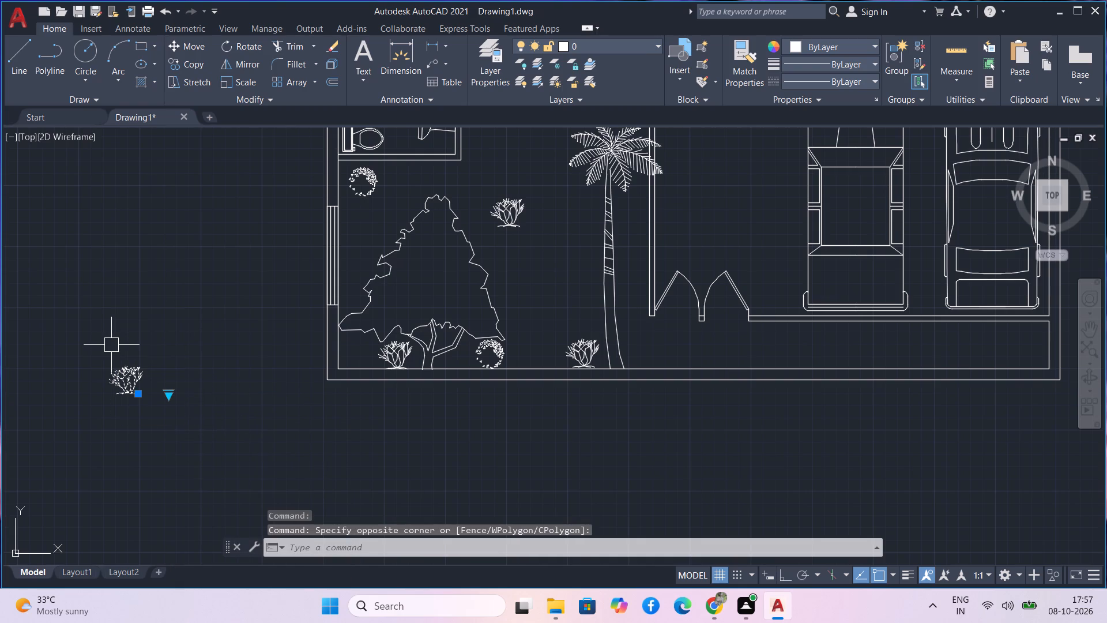
text(cop)
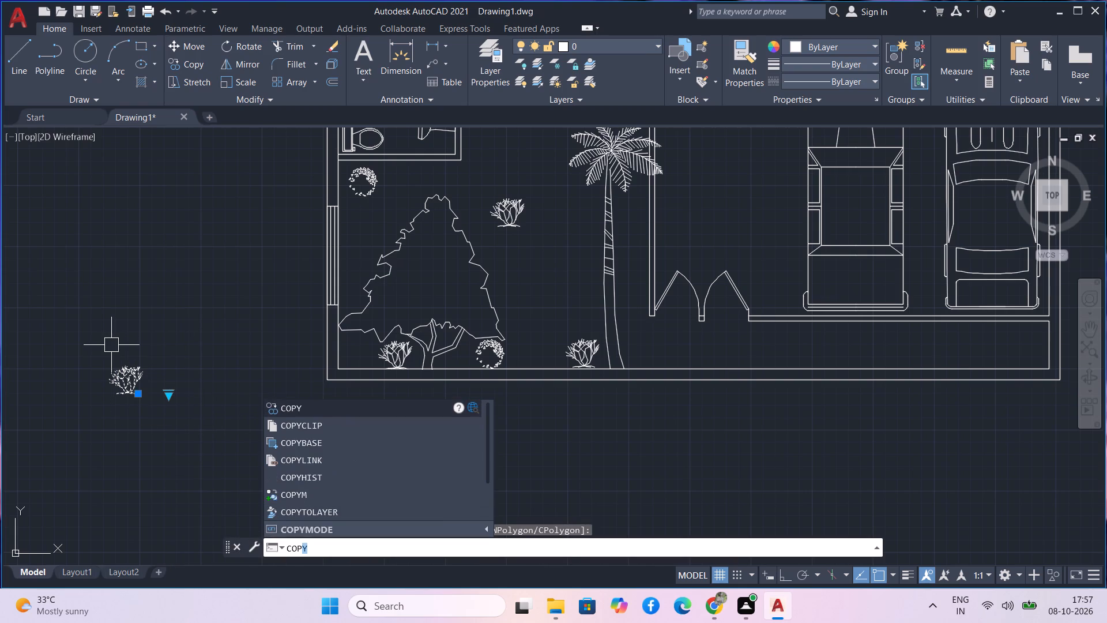
key(space)
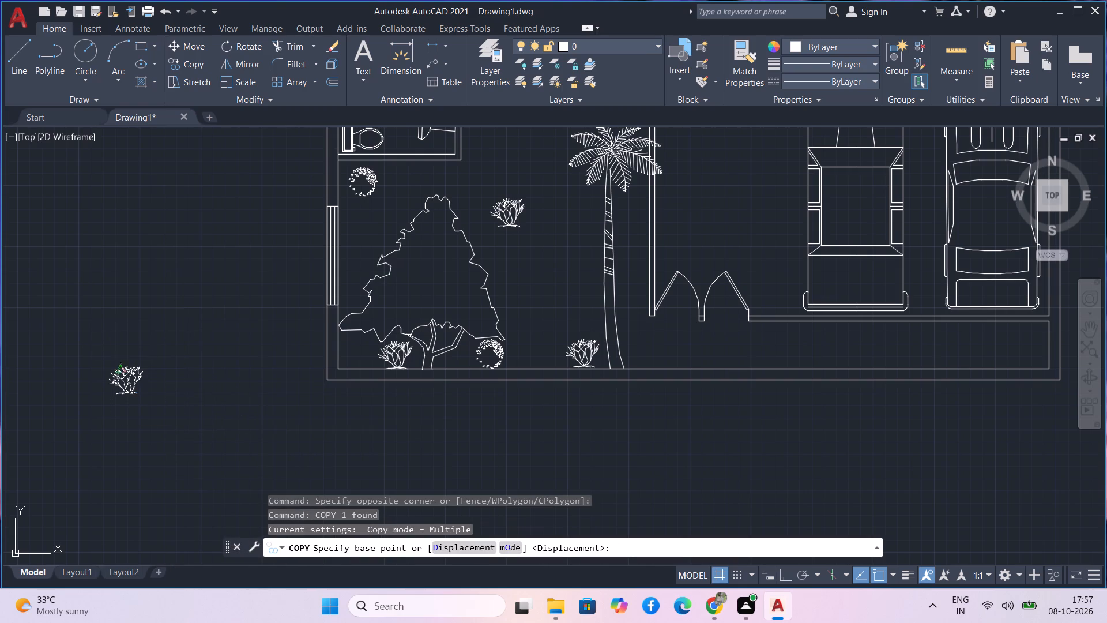
click(121, 388)
scroll(190, 318, down, 1)
middle_drag(190, 318, 162, 488)
scroll(268, 339, down, 3)
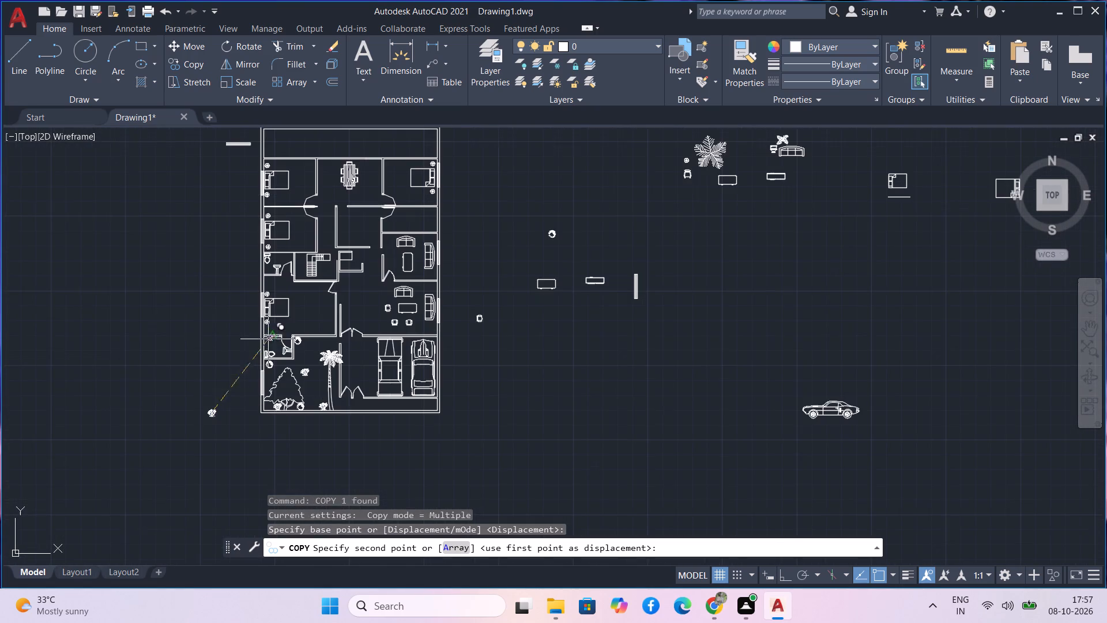
middle_drag(291, 163, 299, 315)
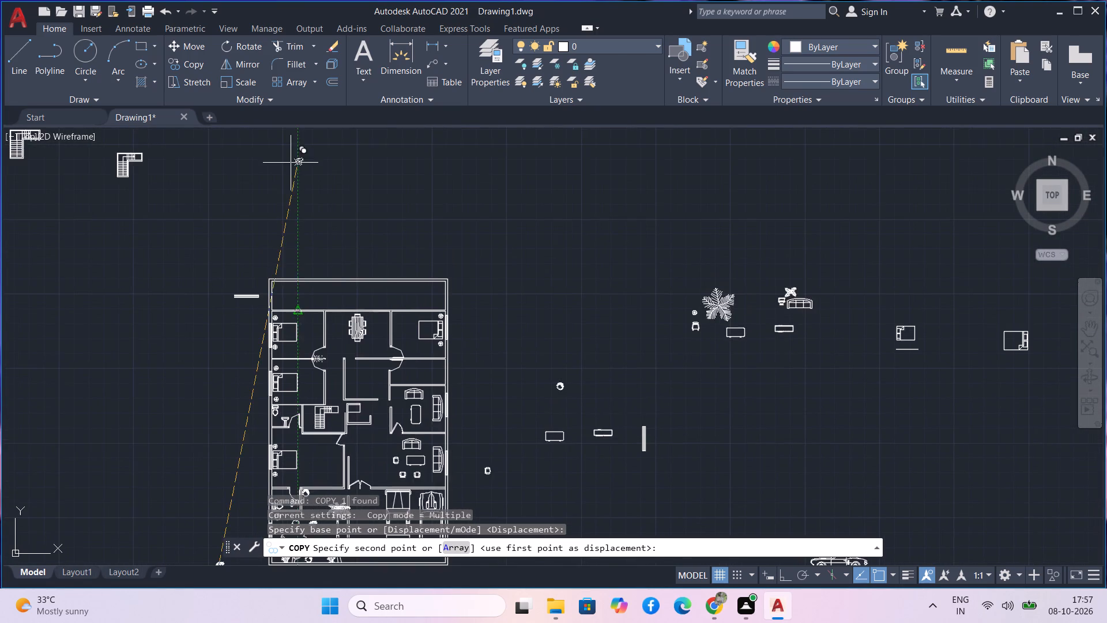
scroll(297, 310, up, 5)
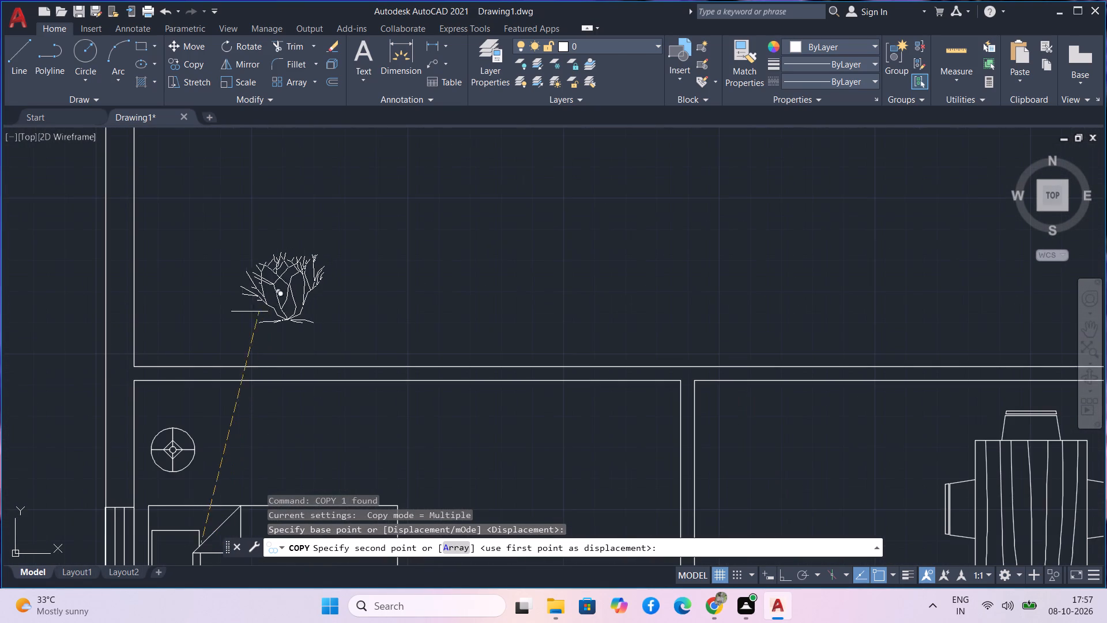
scroll(210, 323, up, 1)
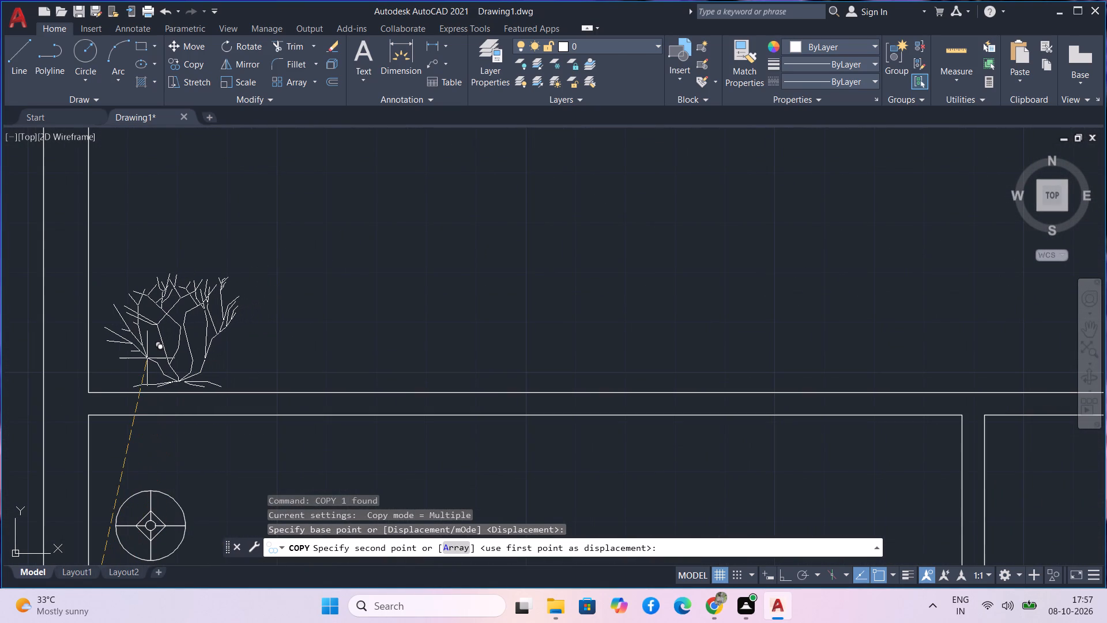
click(147, 358)
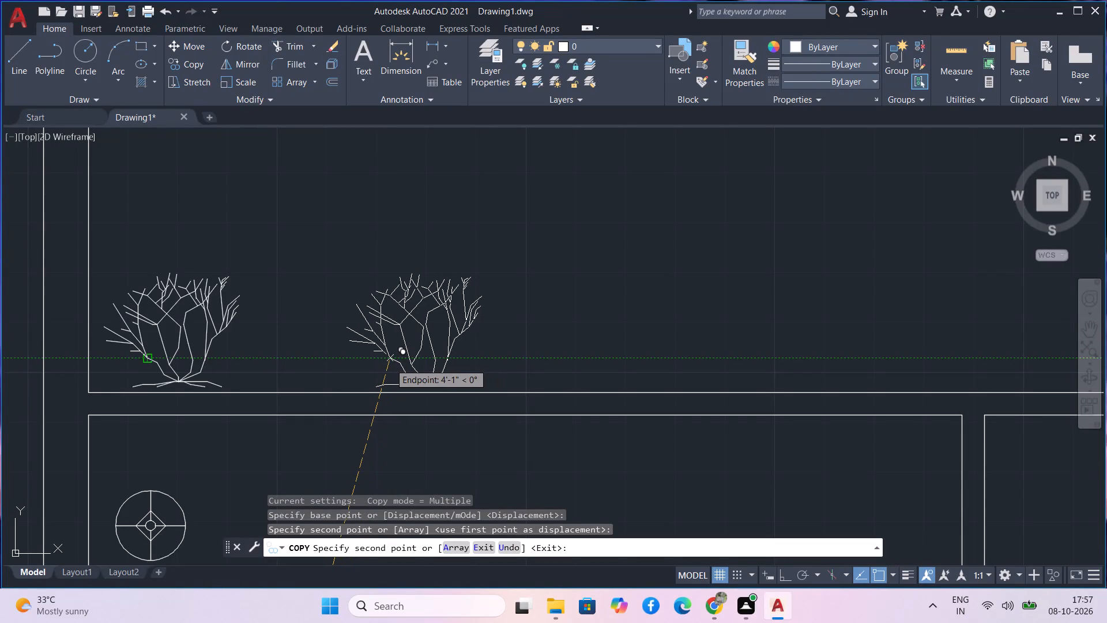
click(390, 363)
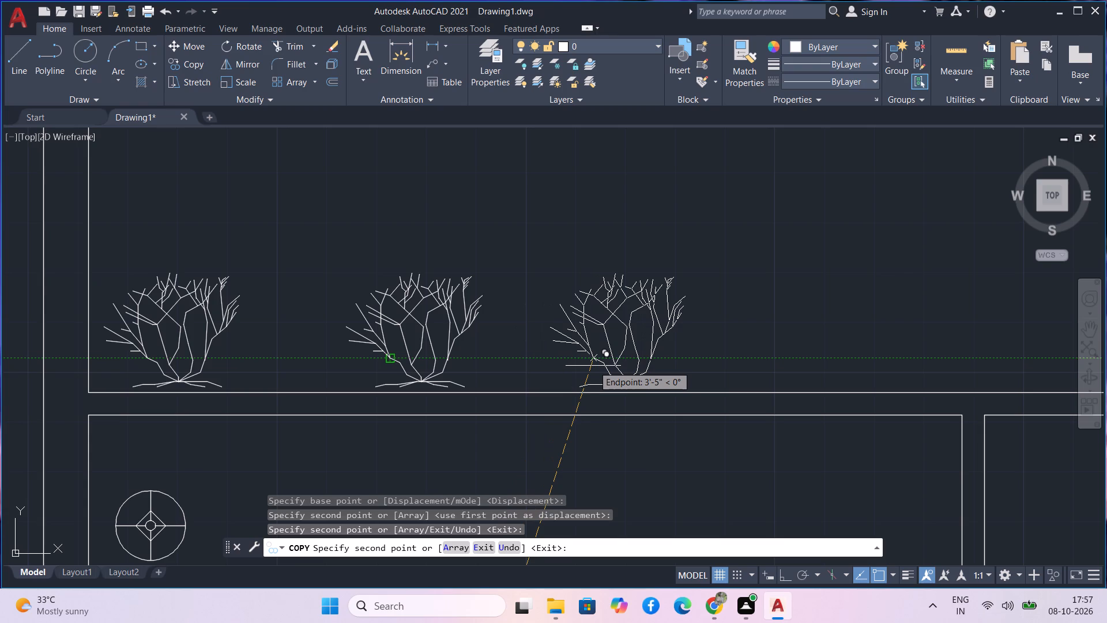
click(600, 366)
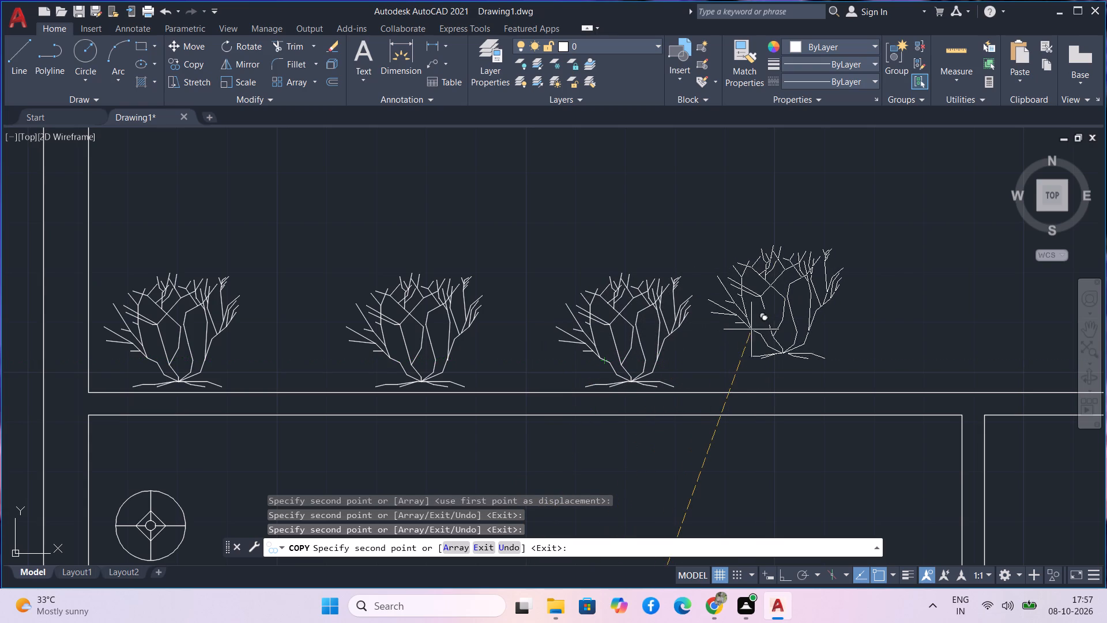
Place three more shrub copies along the rear strip's wall, extending the row past the bedroom to the dining room.
scroll(751, 329, down, 1)
middle_drag(751, 329, 470, 303)
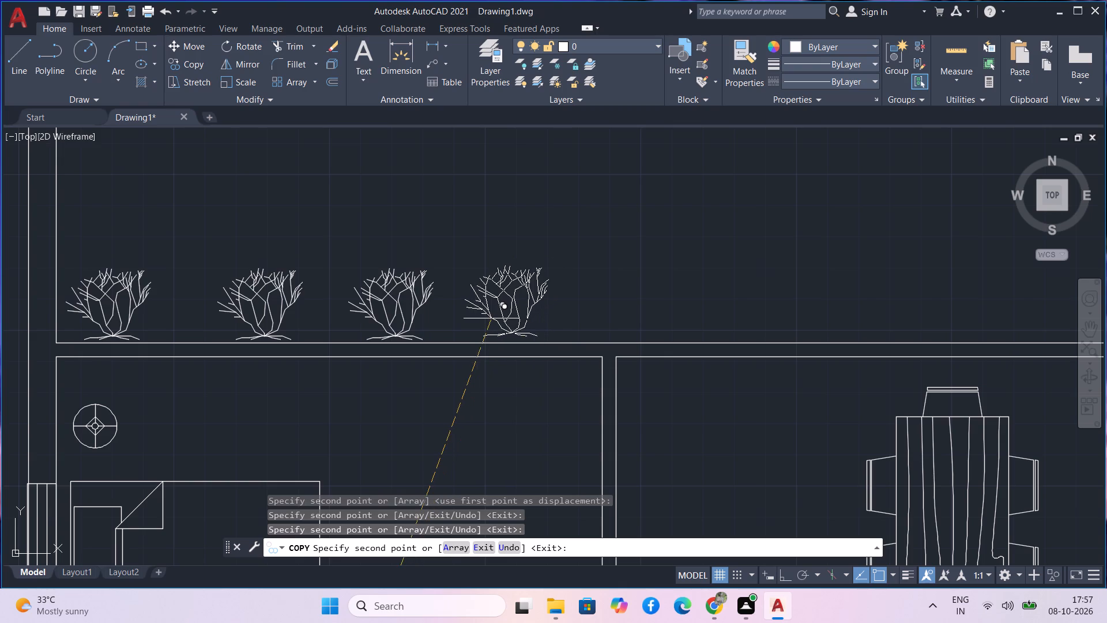
scroll(492, 318, up, 1)
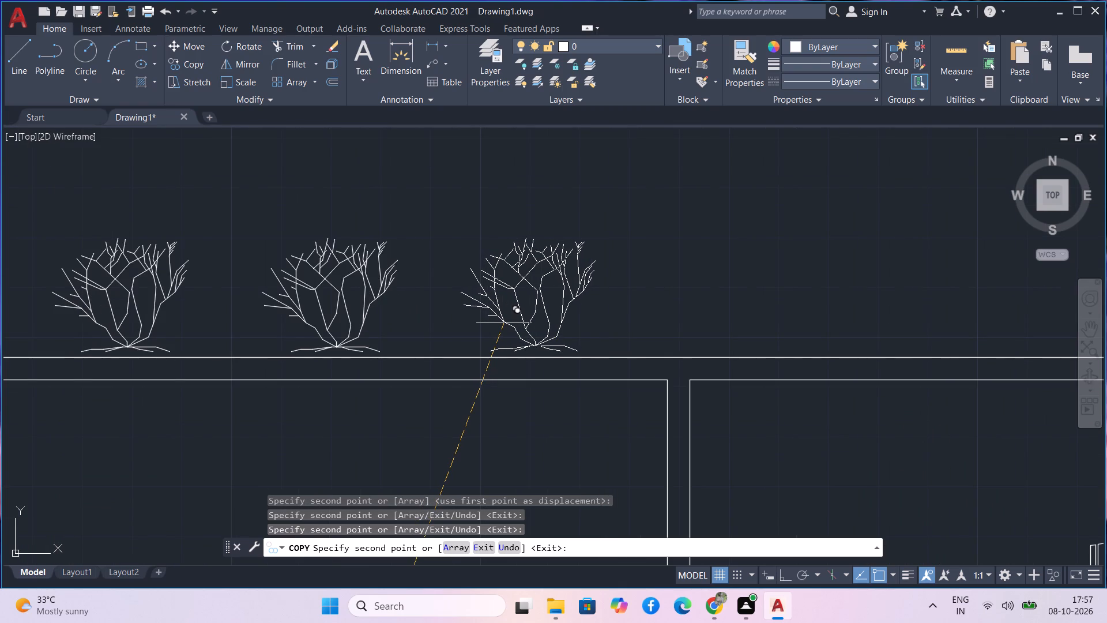
click(504, 322)
scroll(706, 295, down, 1)
middle_drag(708, 295, 504, 265)
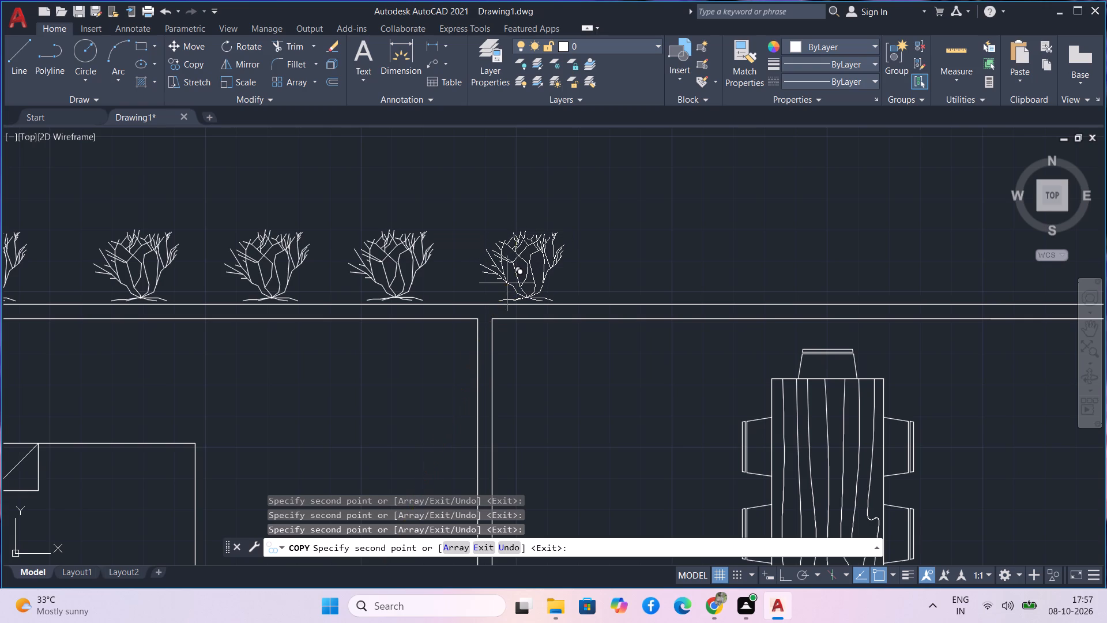
click(507, 282)
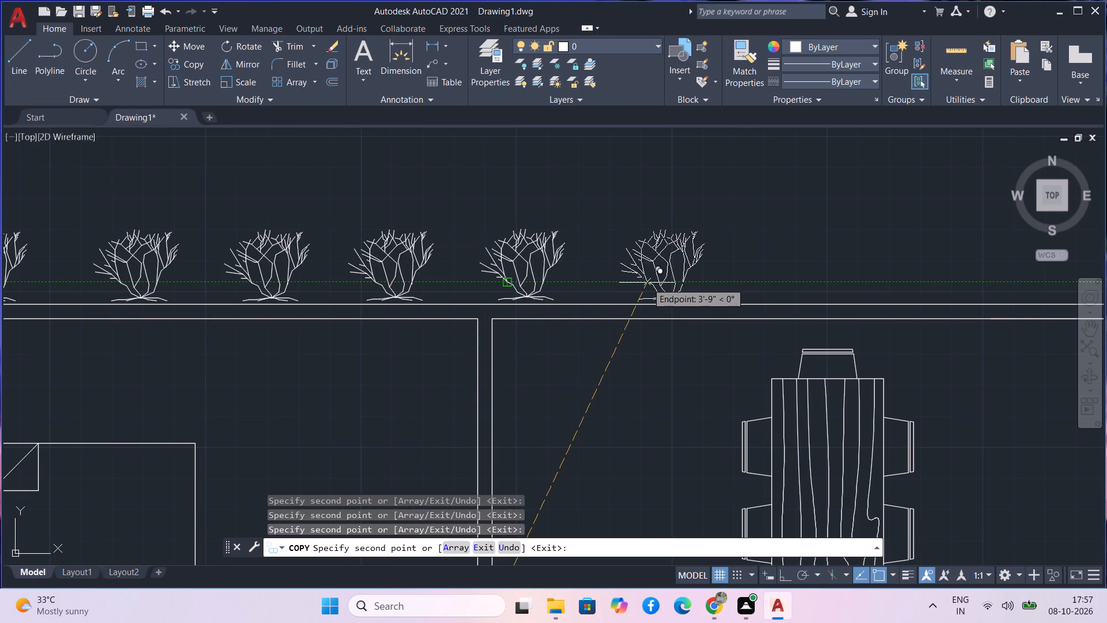
click(647, 283)
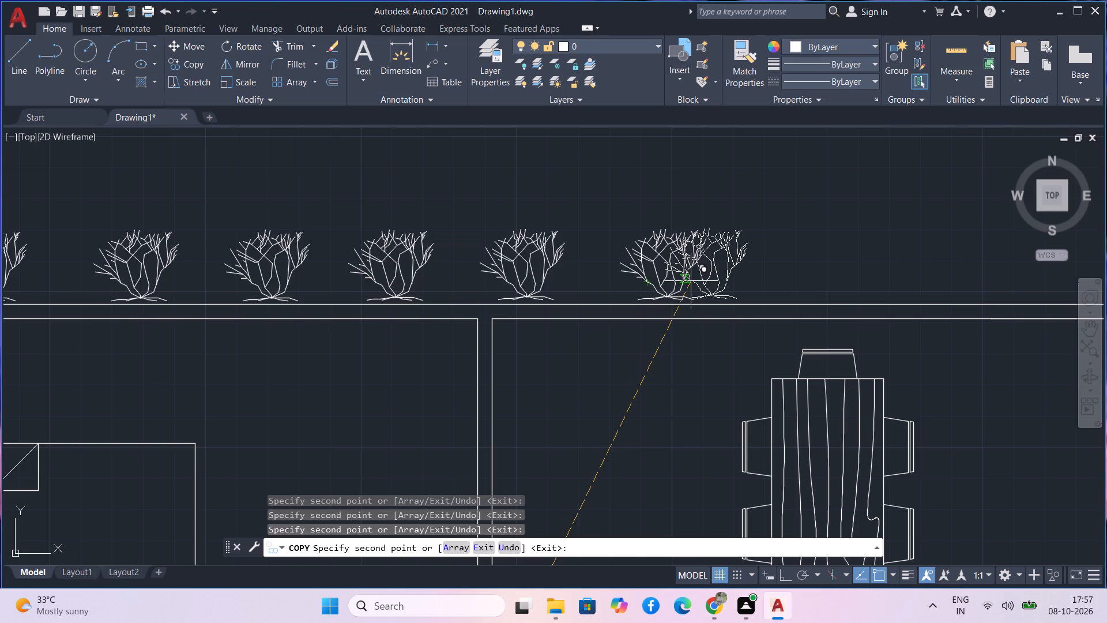
Place eight more shrub copies along the rear strip's wall above the dining room and upper-right bedroom, up to the outer wall.
middle_drag(691, 281, 351, 274)
scroll(691, 281, down, 1)
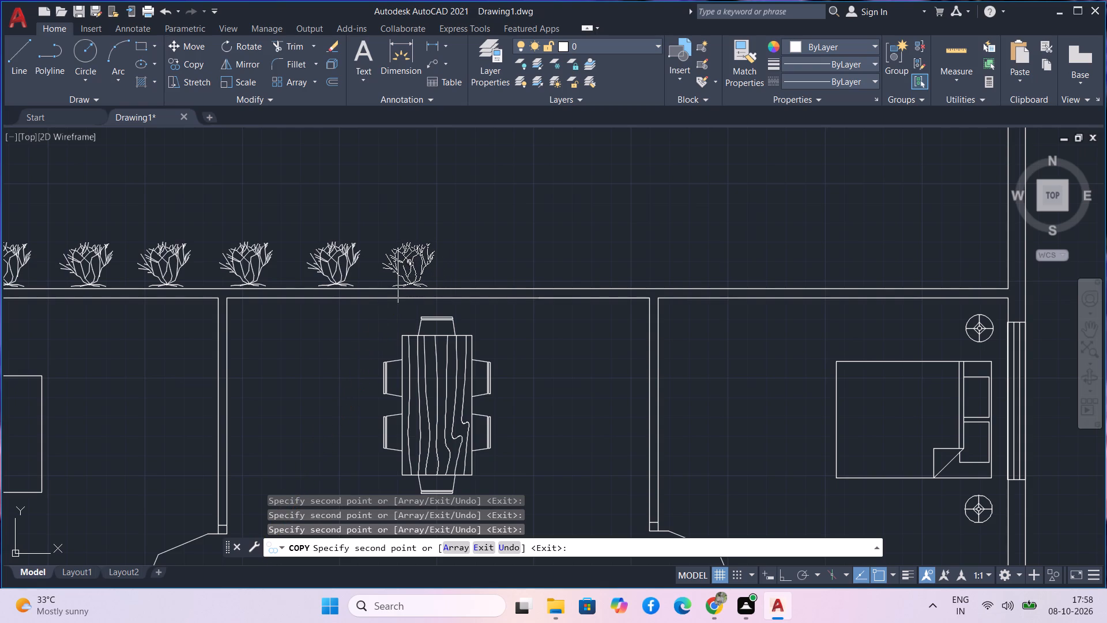
click(398, 275)
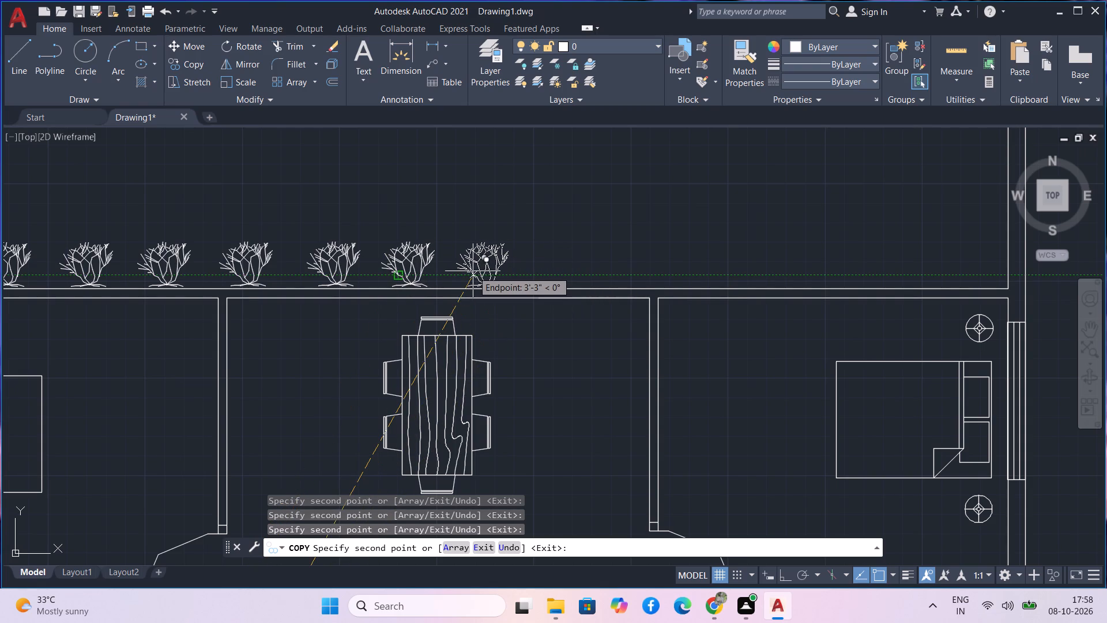
click(473, 271)
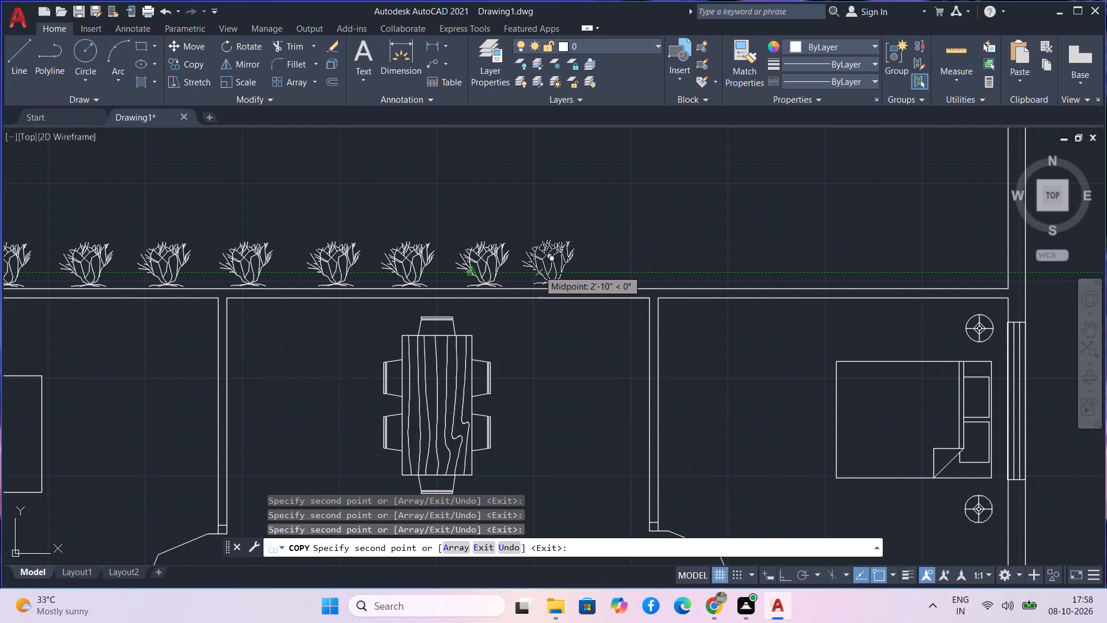
click(539, 270)
click(613, 270)
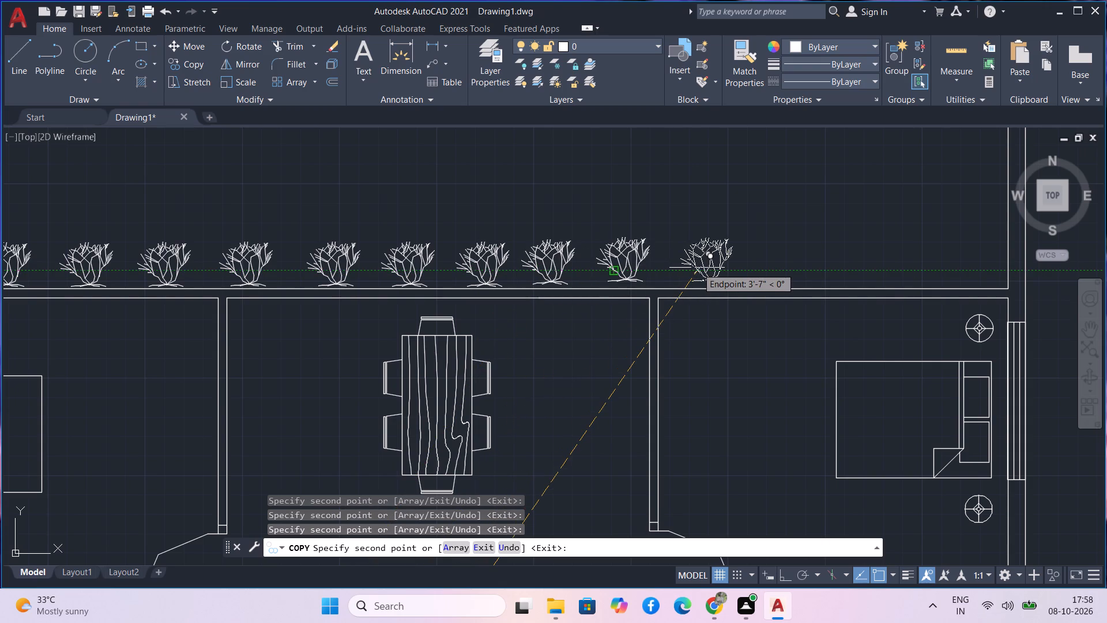
click(687, 267)
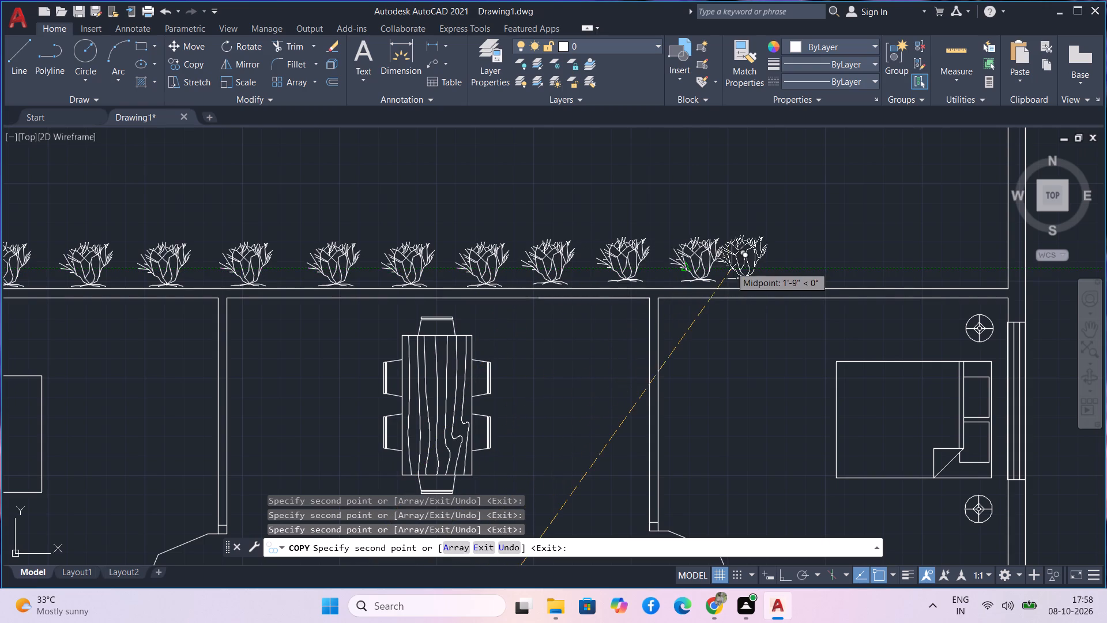
click(763, 273)
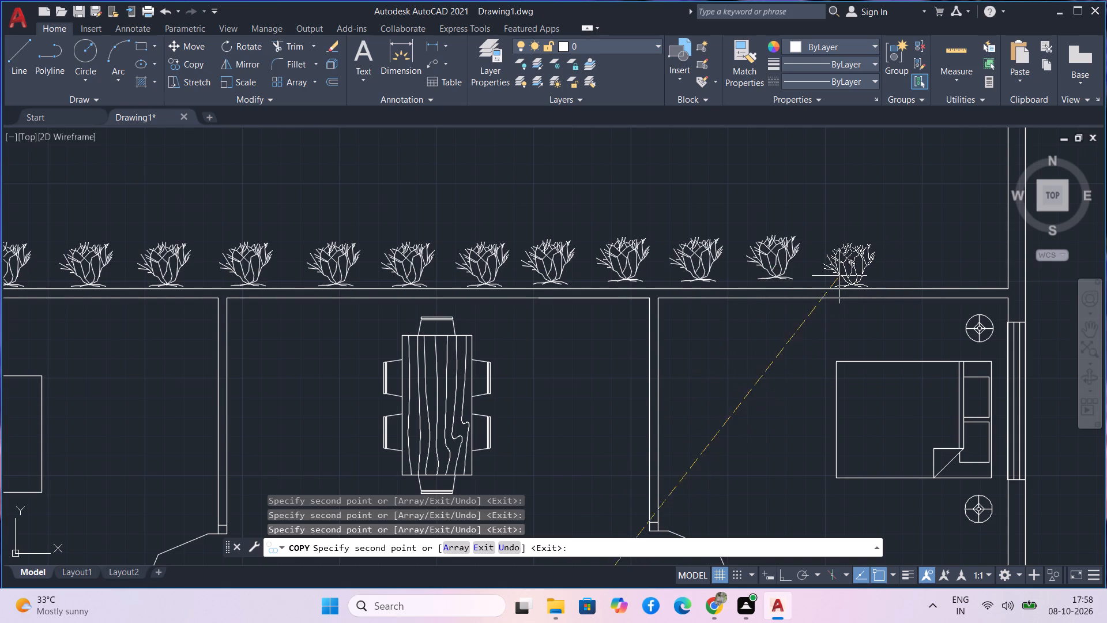
click(839, 276)
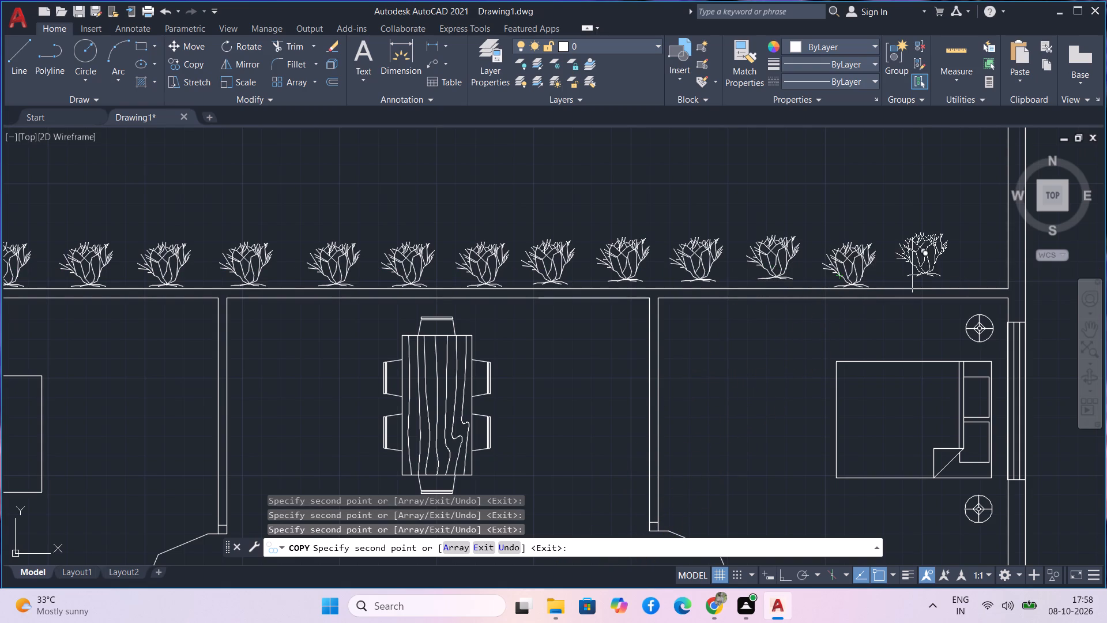
click(921, 273)
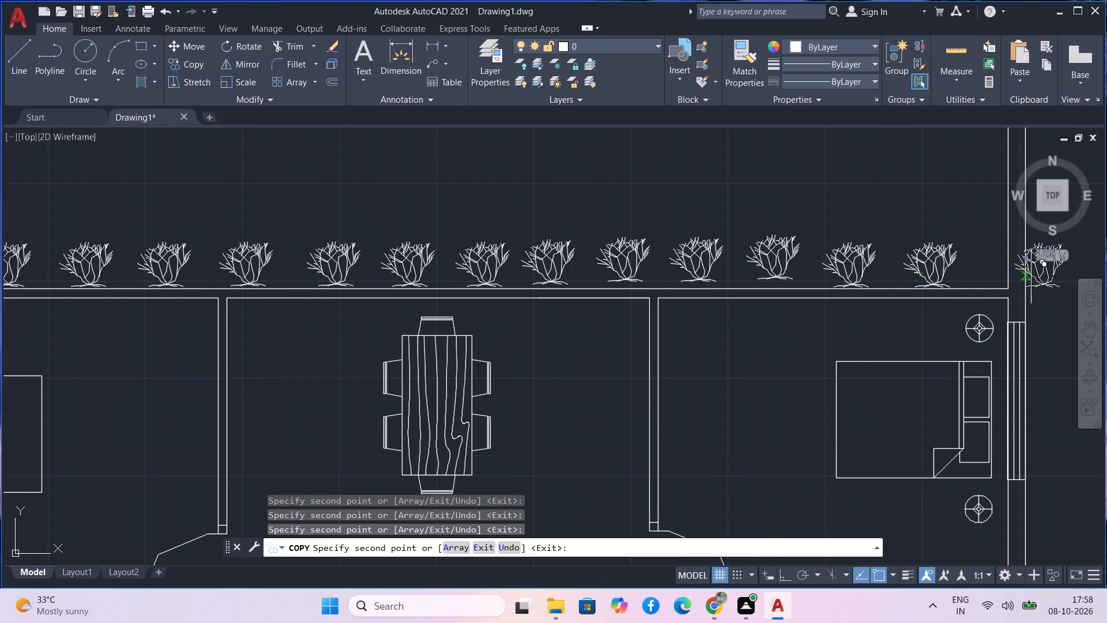
Thicken four row shrubs, from the tallest-set one above the upper-right bedroom back over the dining room, with slightly lower overlapping copies.
scroll(1031, 276, down, 1)
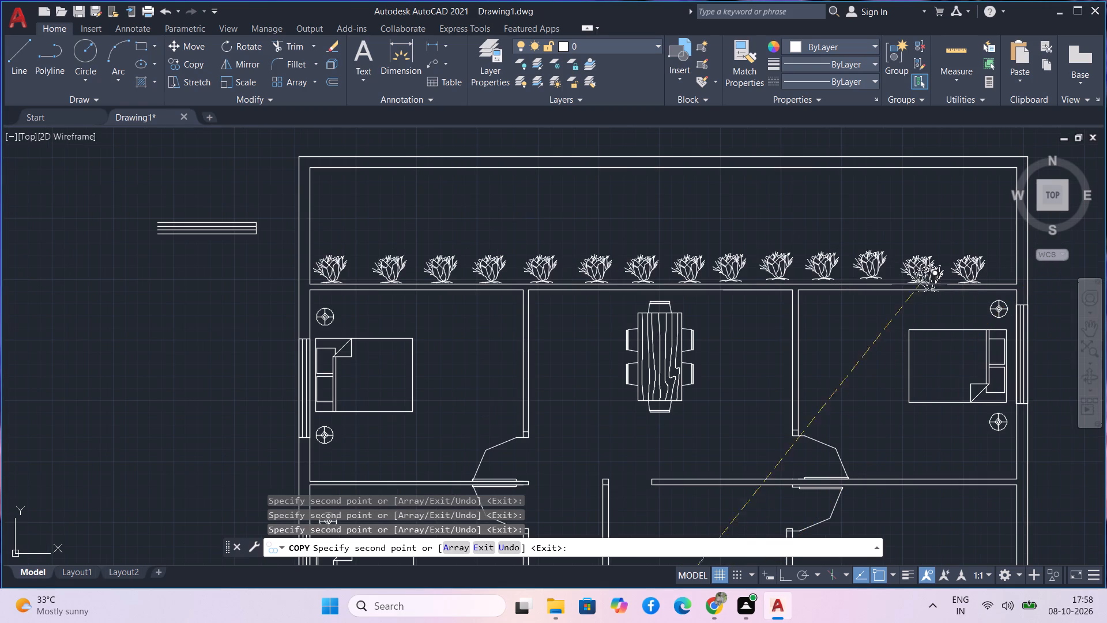
scroll(868, 281, up, 3)
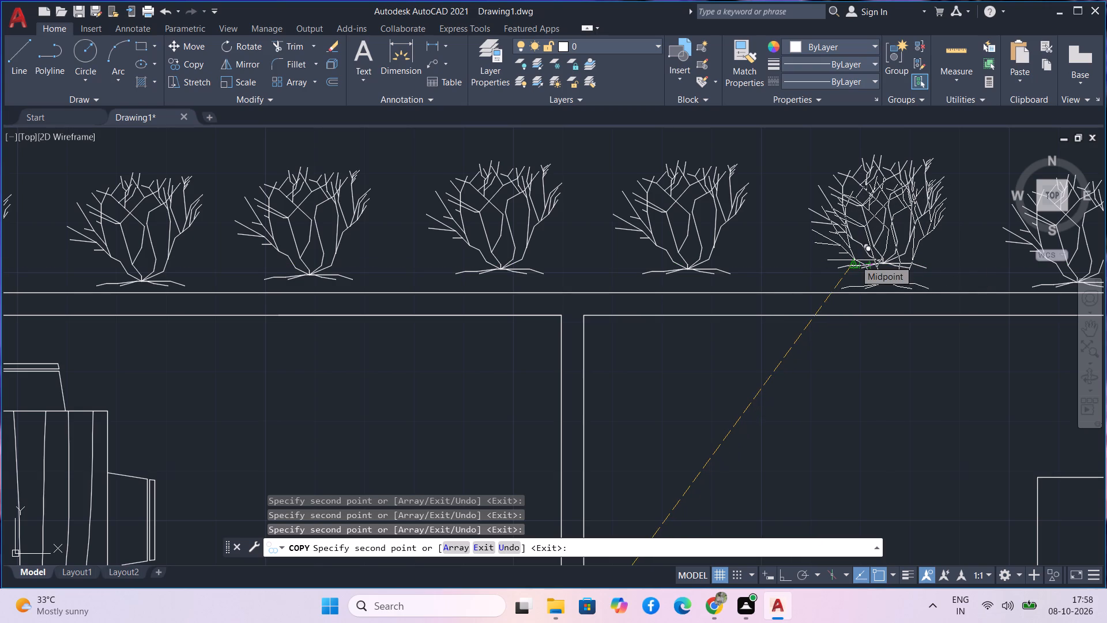
click(855, 260)
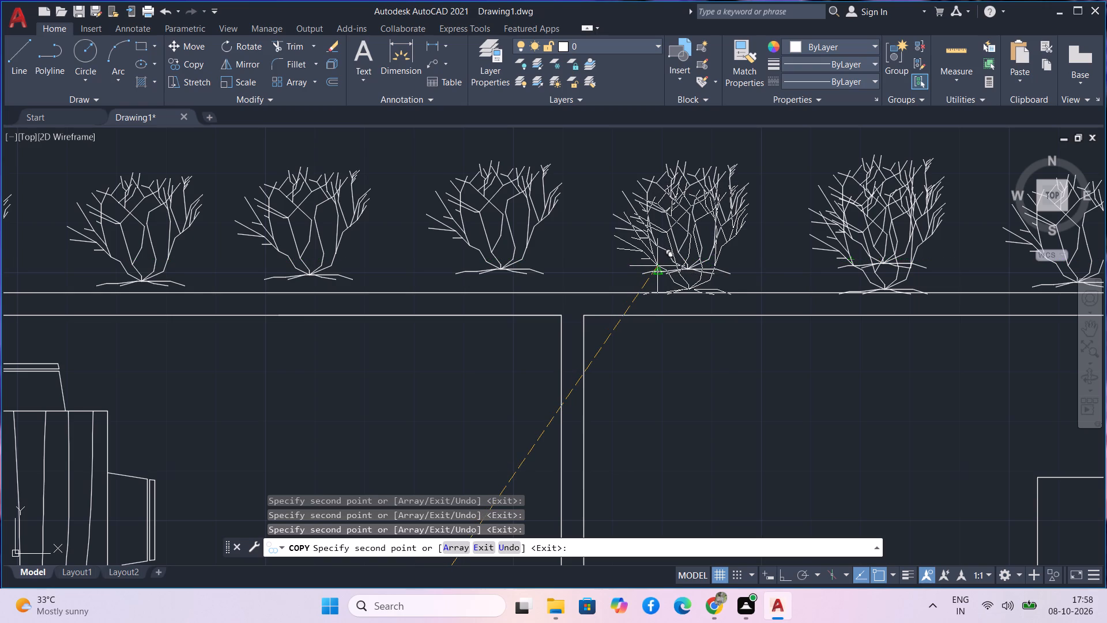
click(657, 265)
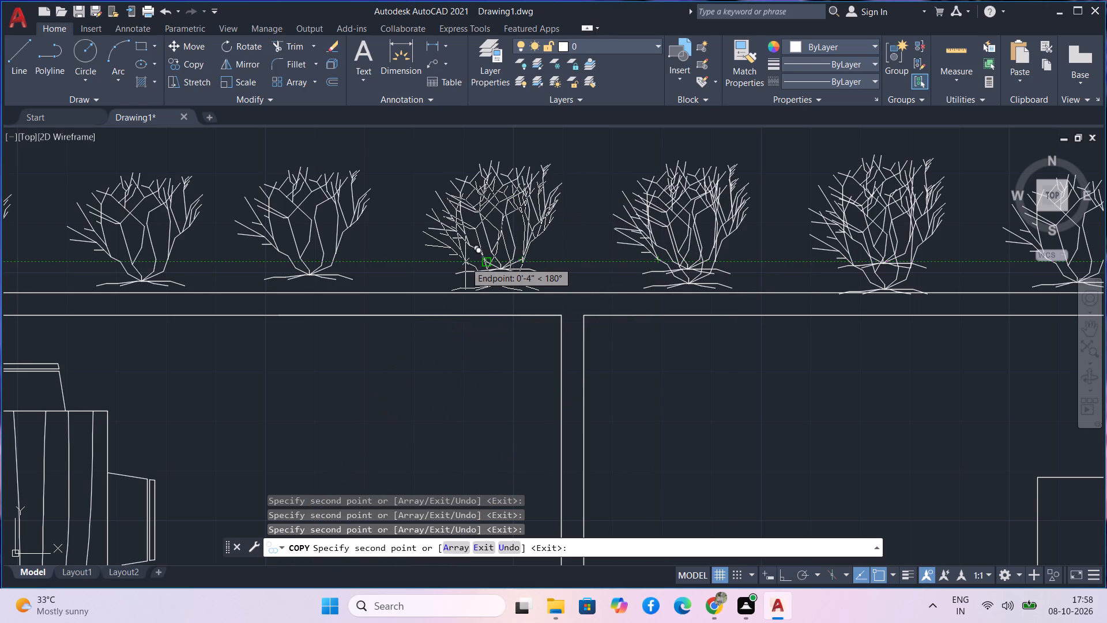
click(465, 262)
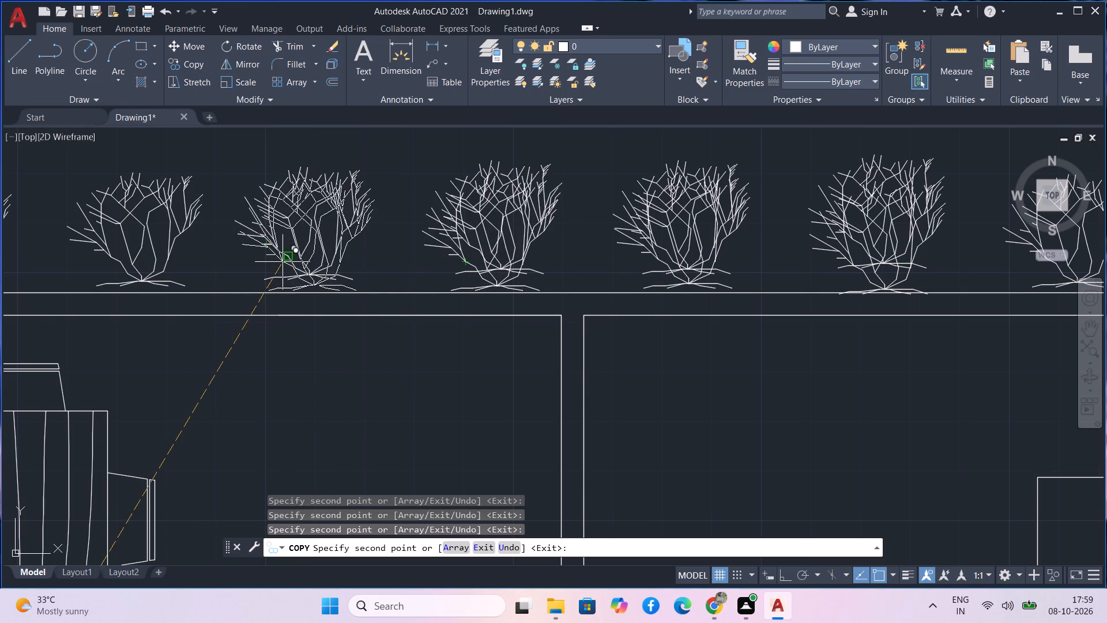
click(278, 267)
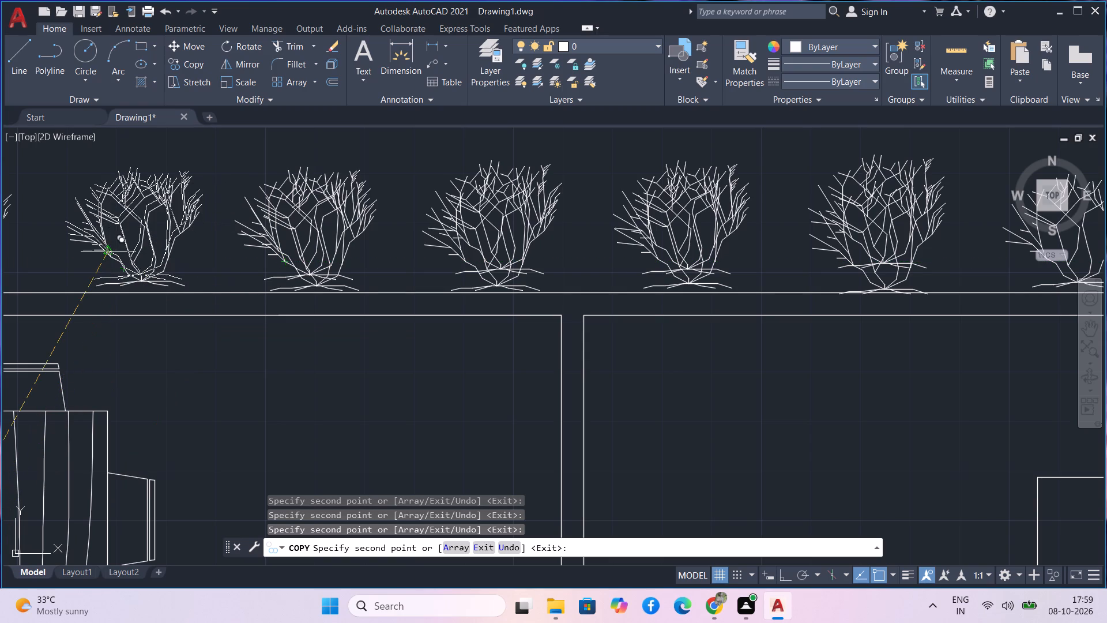
Thicken four more row shrubs above the dining room with slightly offset overlapping copies, working back toward the upper-left bedroom.
middle_drag(109, 252, 289, 240)
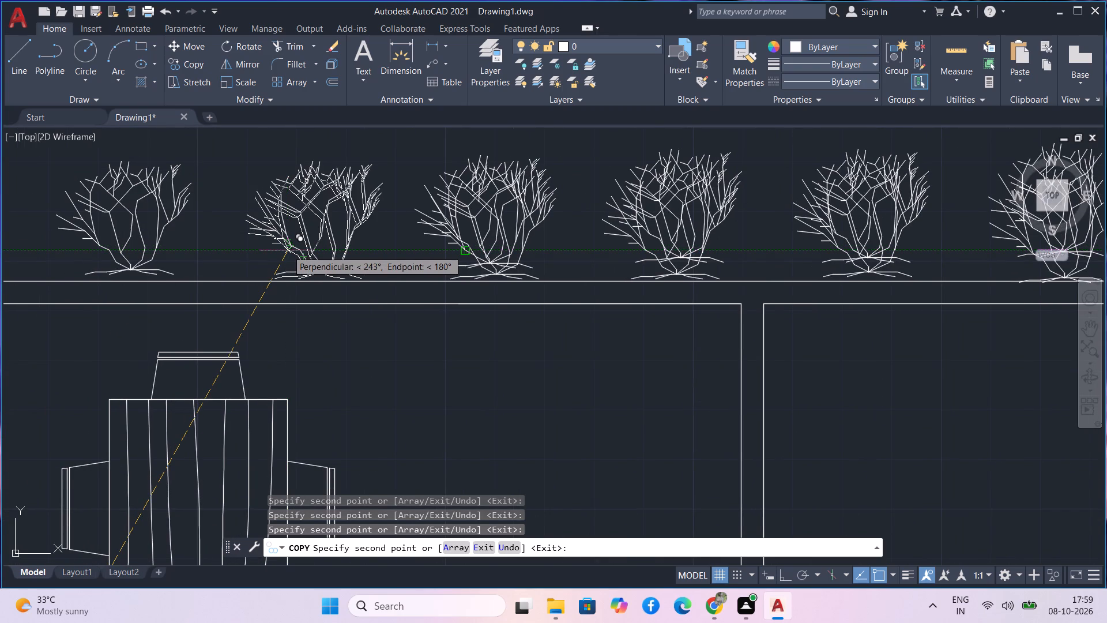
click(287, 250)
middle_drag(135, 257, 195, 267)
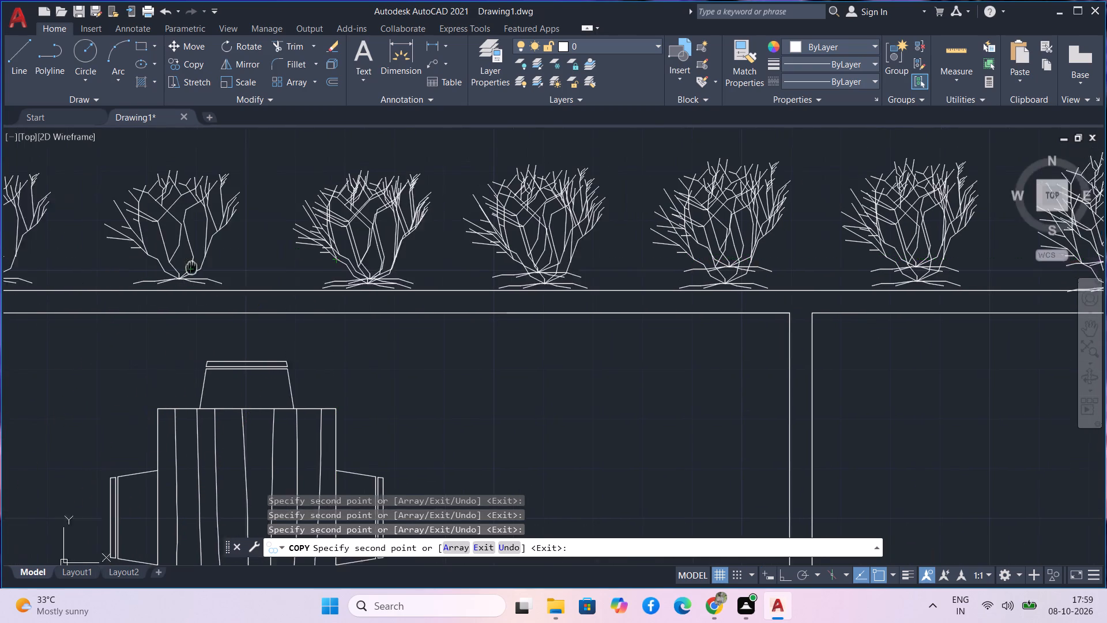
middle_drag(195, 267, 266, 266)
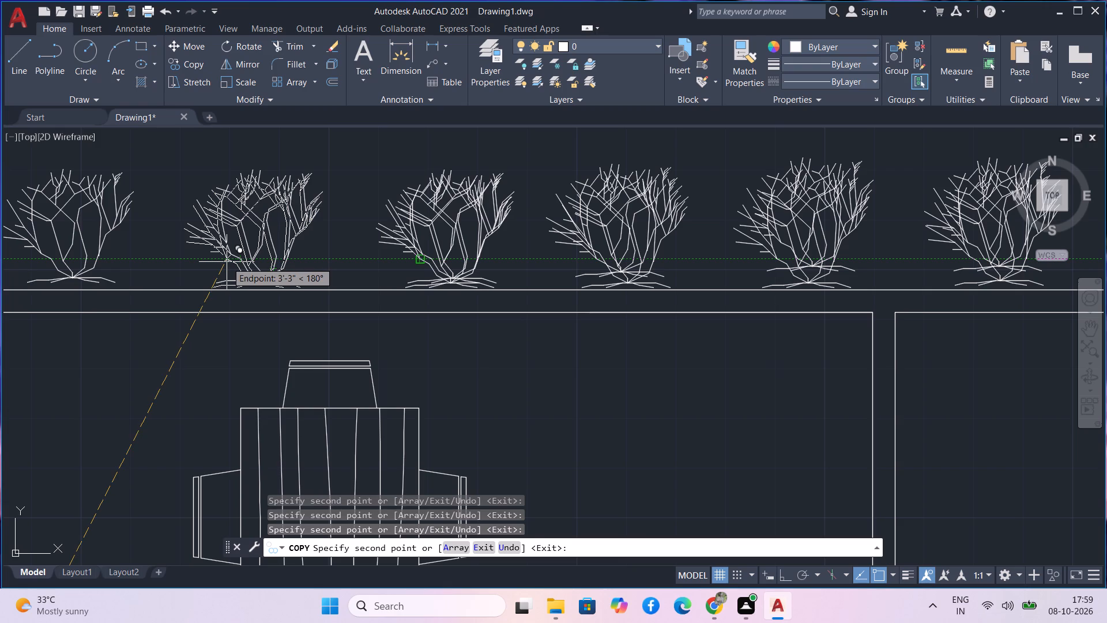
scroll(227, 262, up, 1)
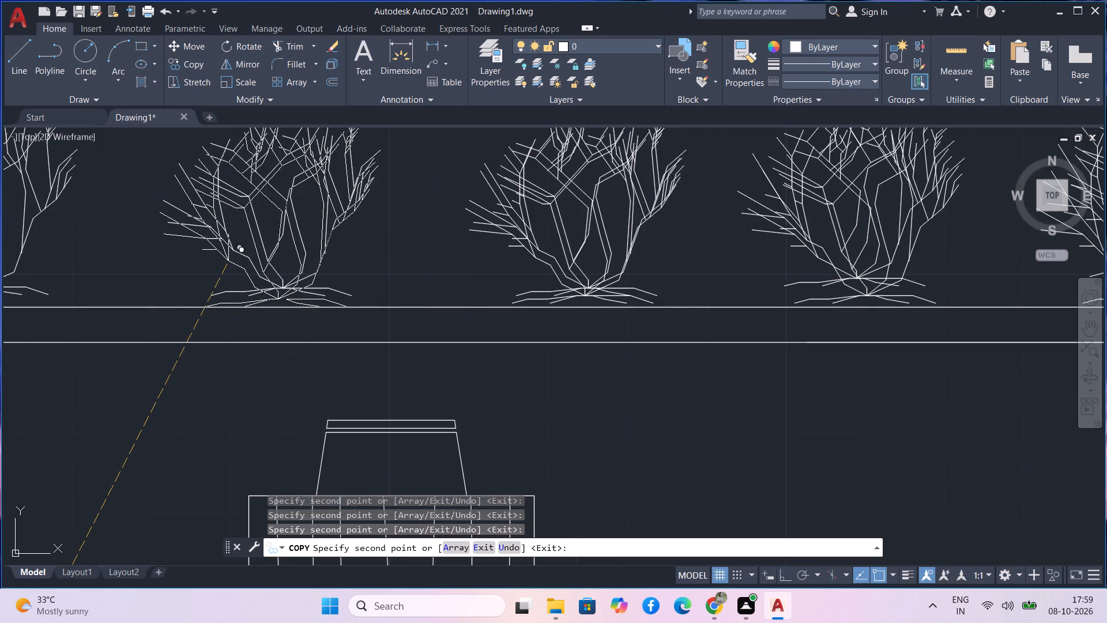
click(228, 261)
middle_drag(160, 269, 386, 244)
scroll(332, 252, down, 1)
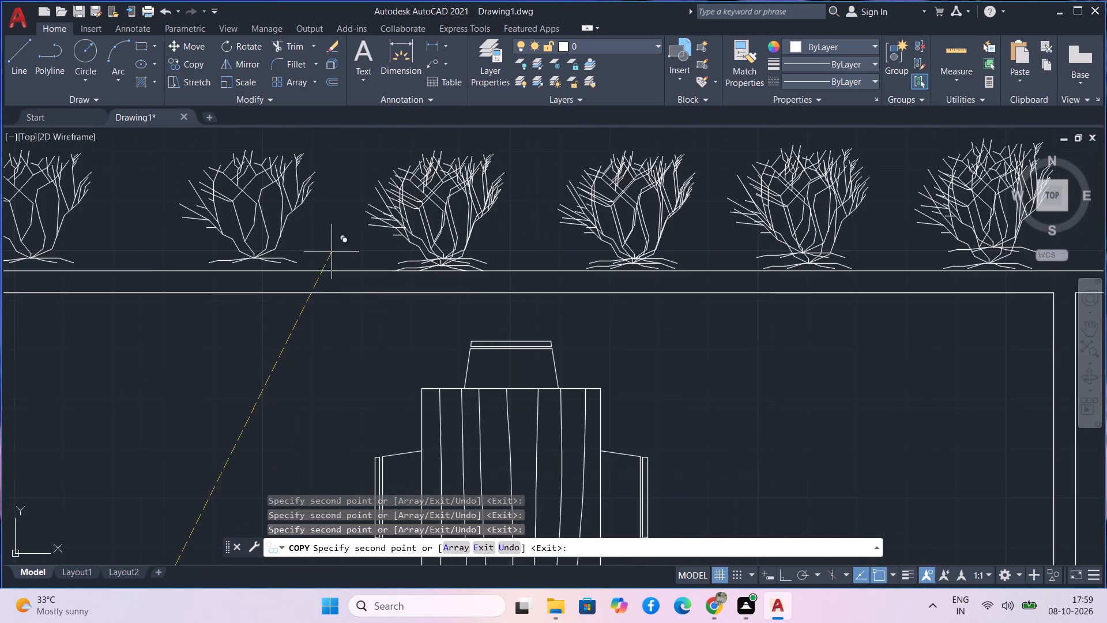
middle_drag(324, 241, 476, 269)
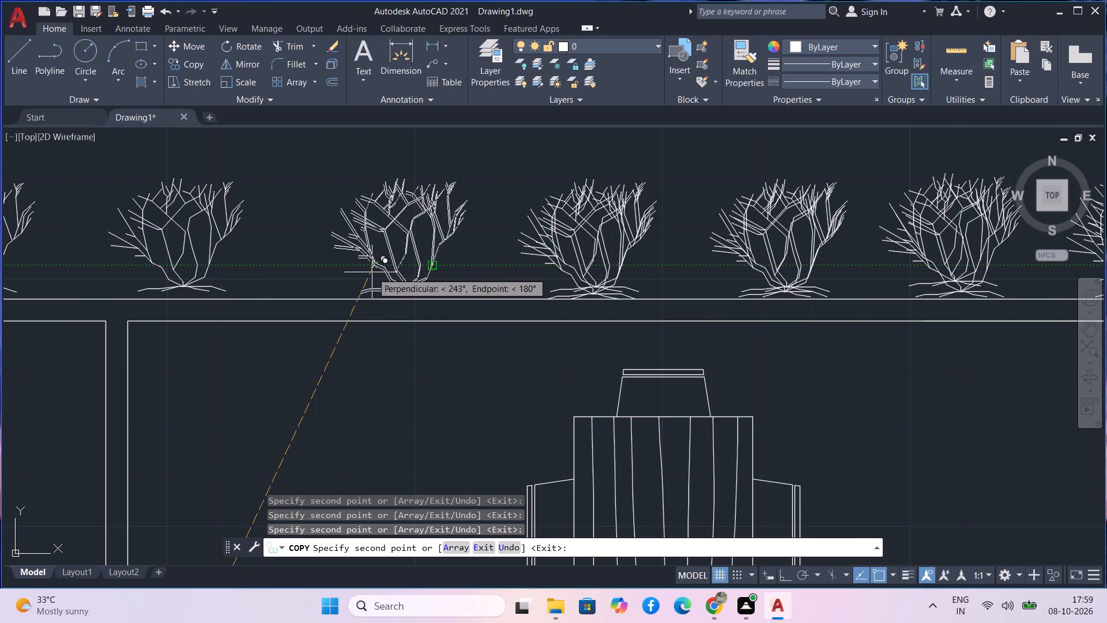
click(372, 272)
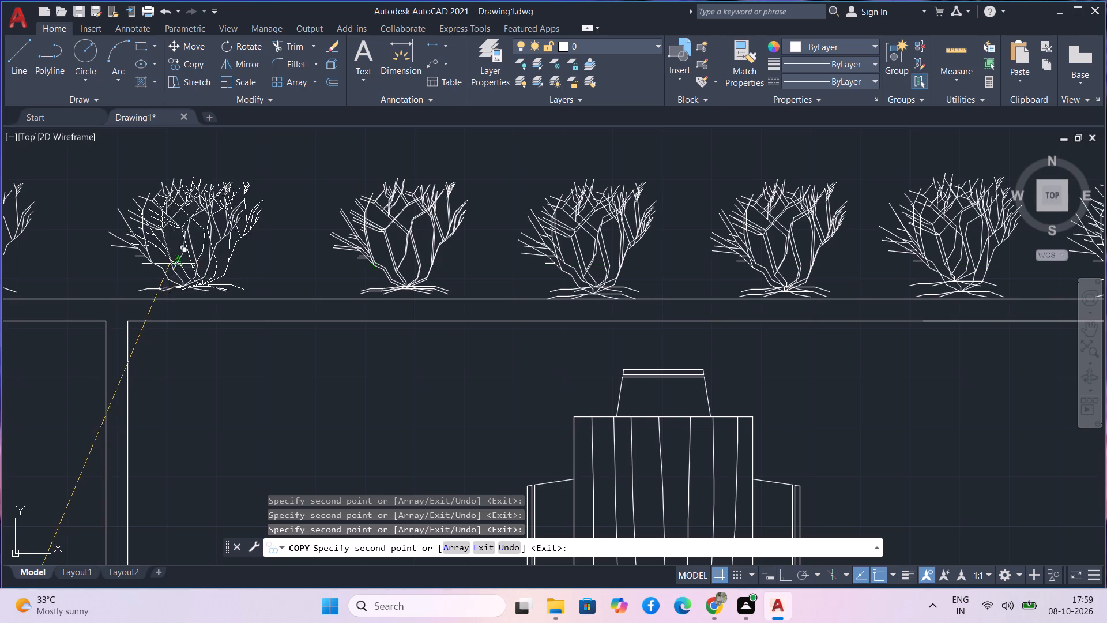
click(166, 271)
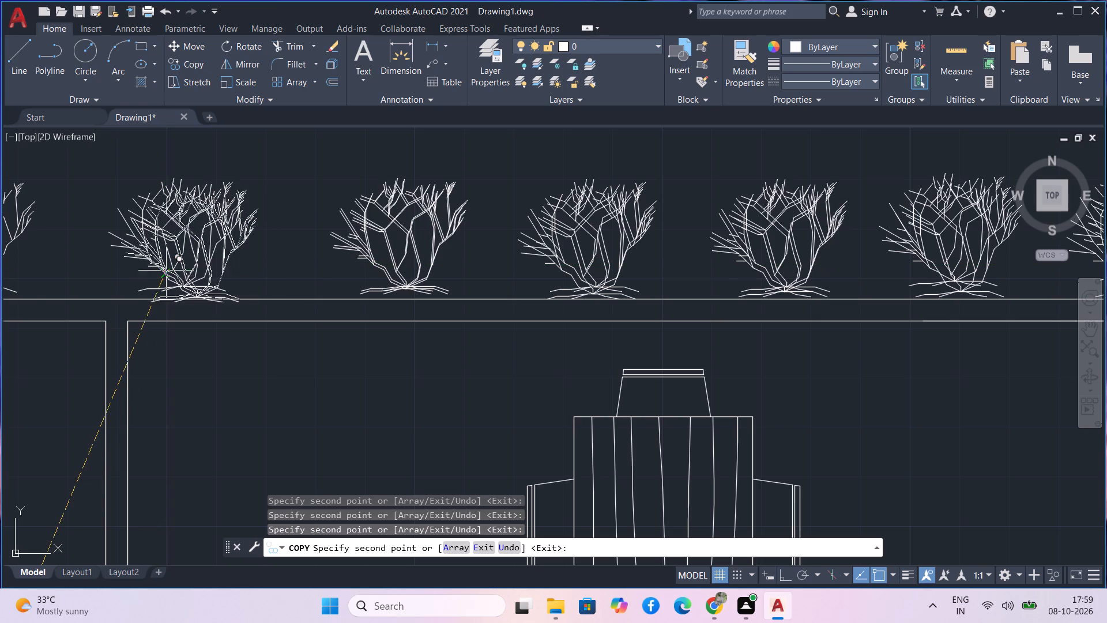
Thicken three row shrubs above the upper-left bedroom with overlapping copies, leaving the one beside the outer wall single, and finish copying.
scroll(57, 248, down, 1)
middle_drag(65, 251, 269, 249)
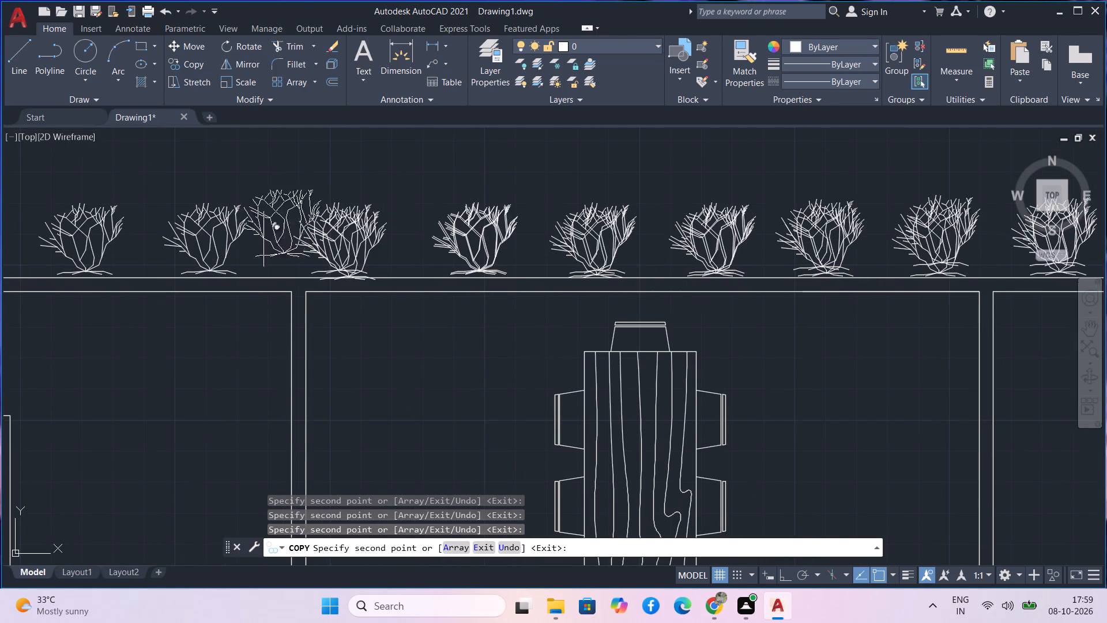
scroll(201, 252, down, 2)
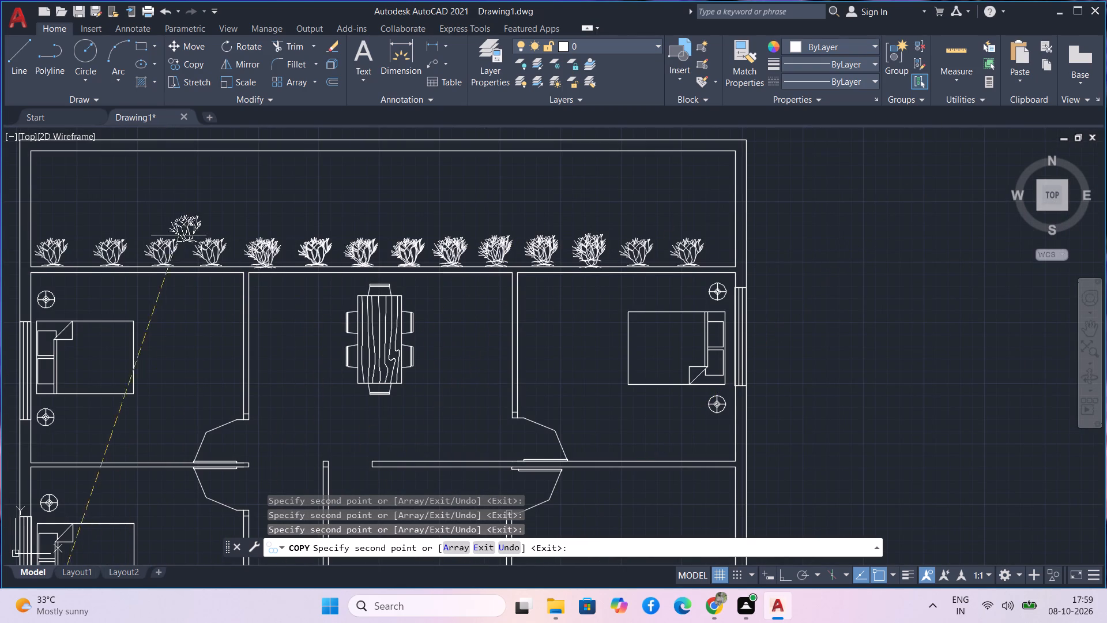
click(104, 261)
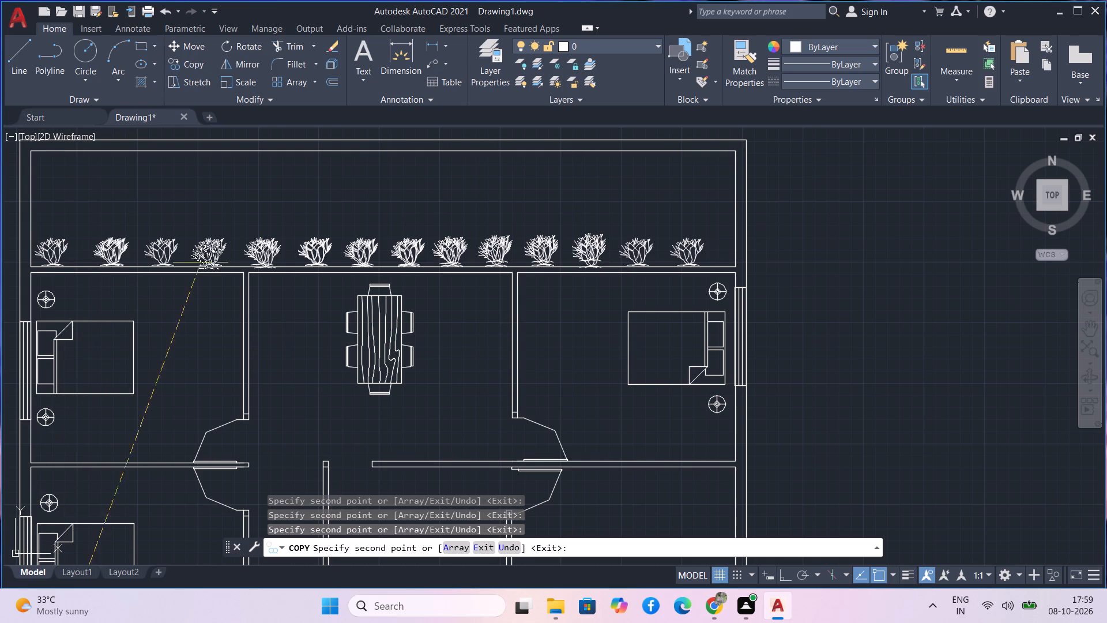
scroll(158, 260, up, 3)
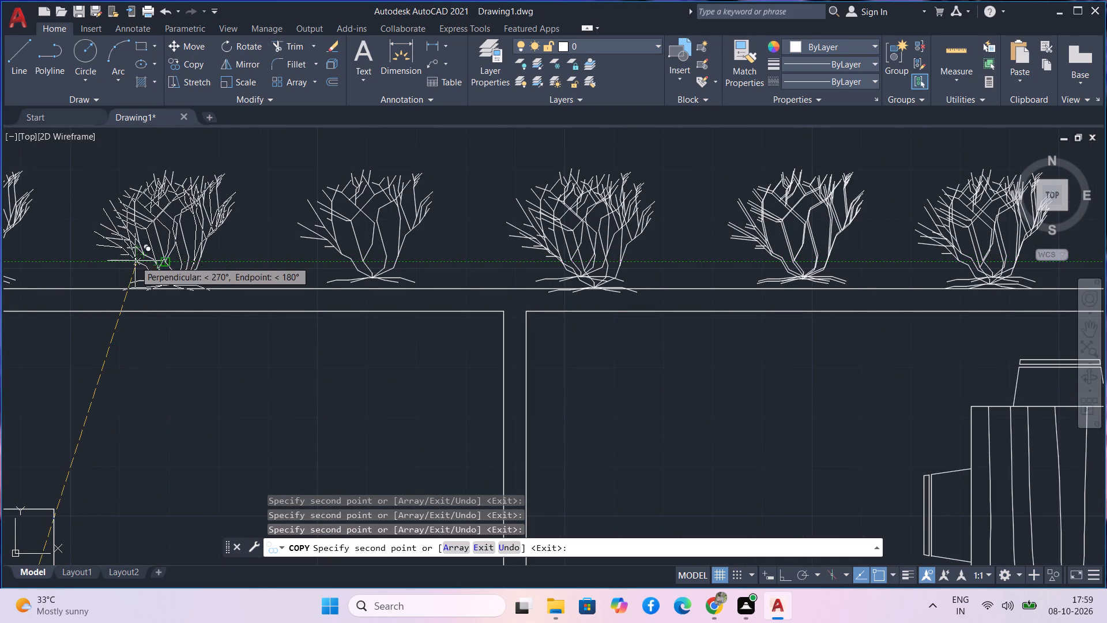
click(135, 261)
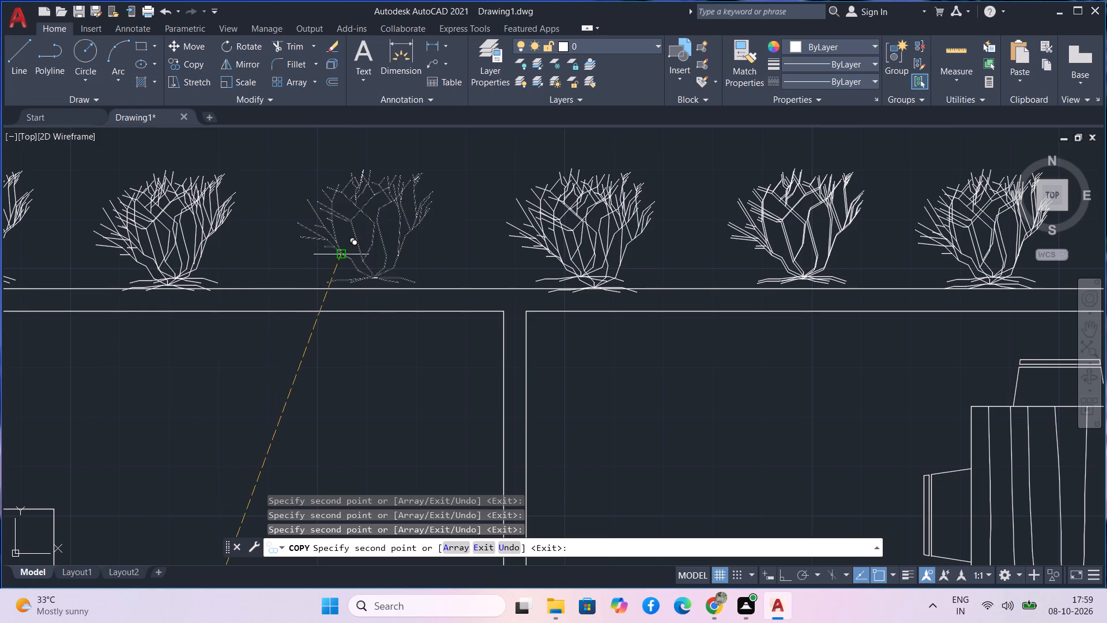
click(341, 261)
scroll(400, 262, down, 3)
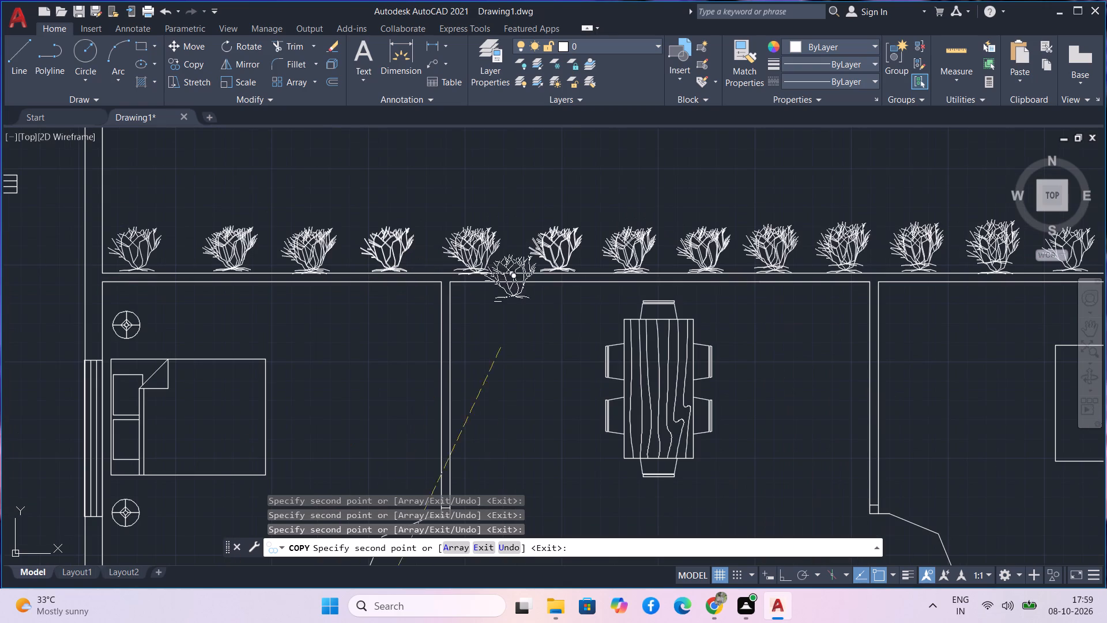
middle_drag(738, 320, 417, 290)
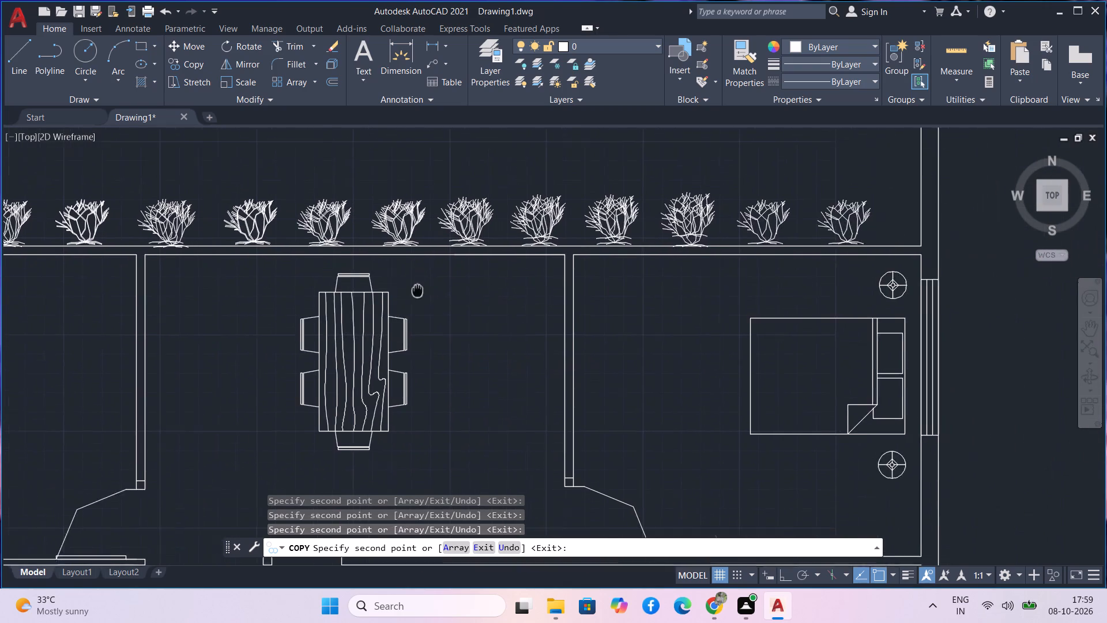
scroll(421, 284, down, 2)
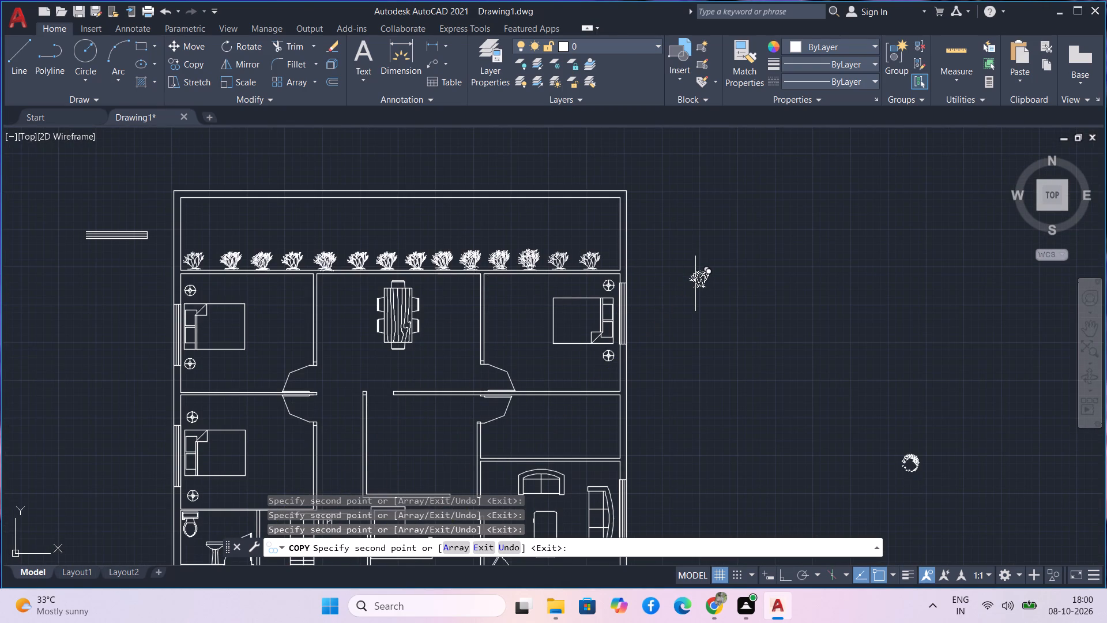
key(Escape)
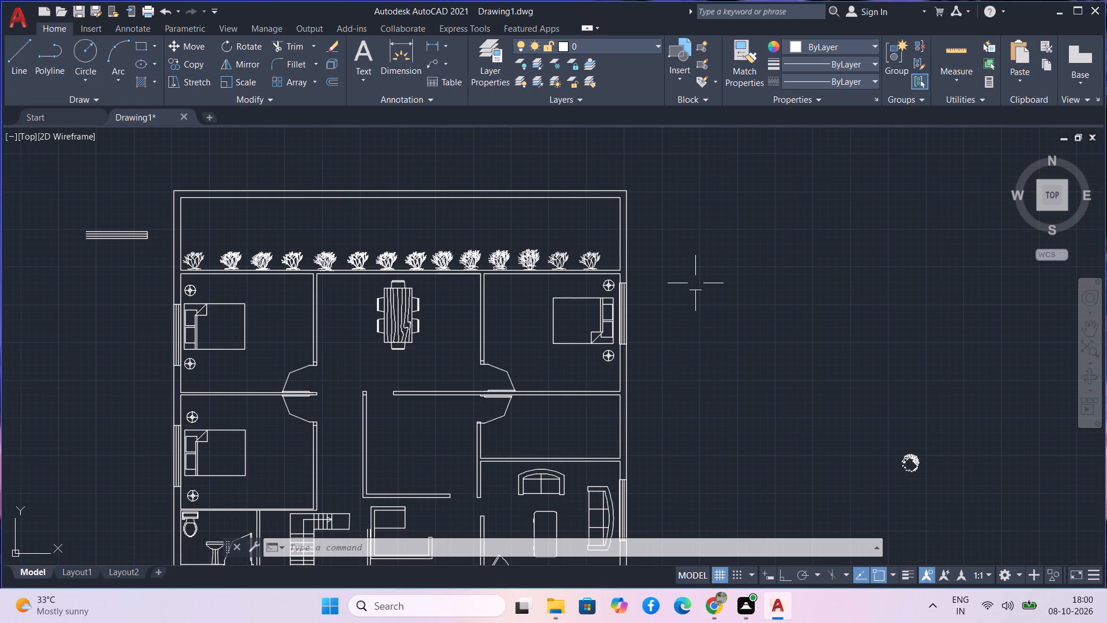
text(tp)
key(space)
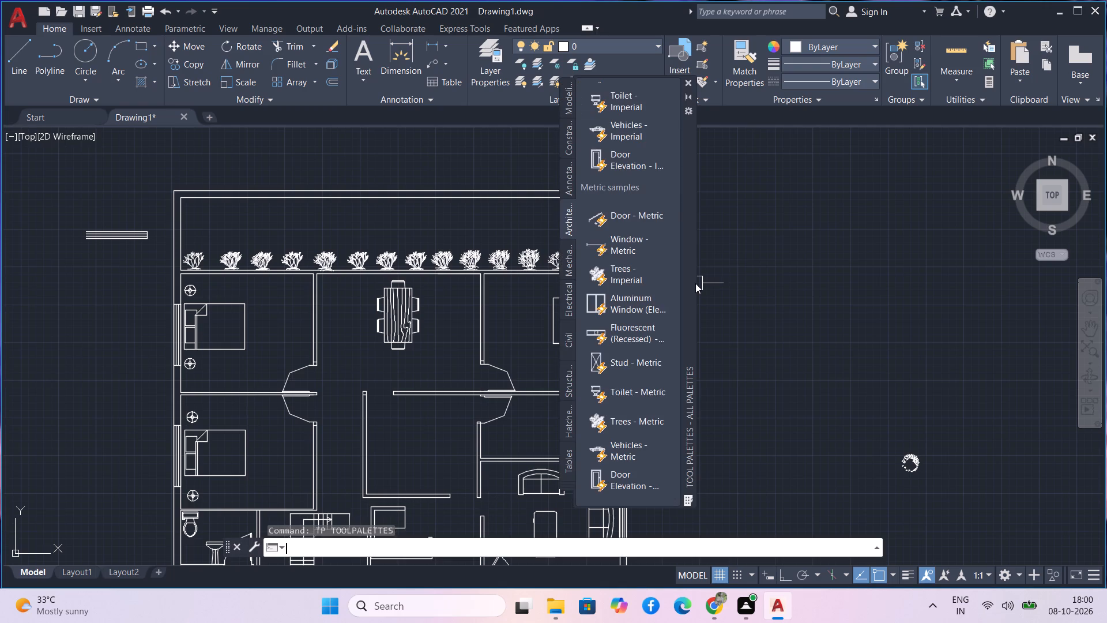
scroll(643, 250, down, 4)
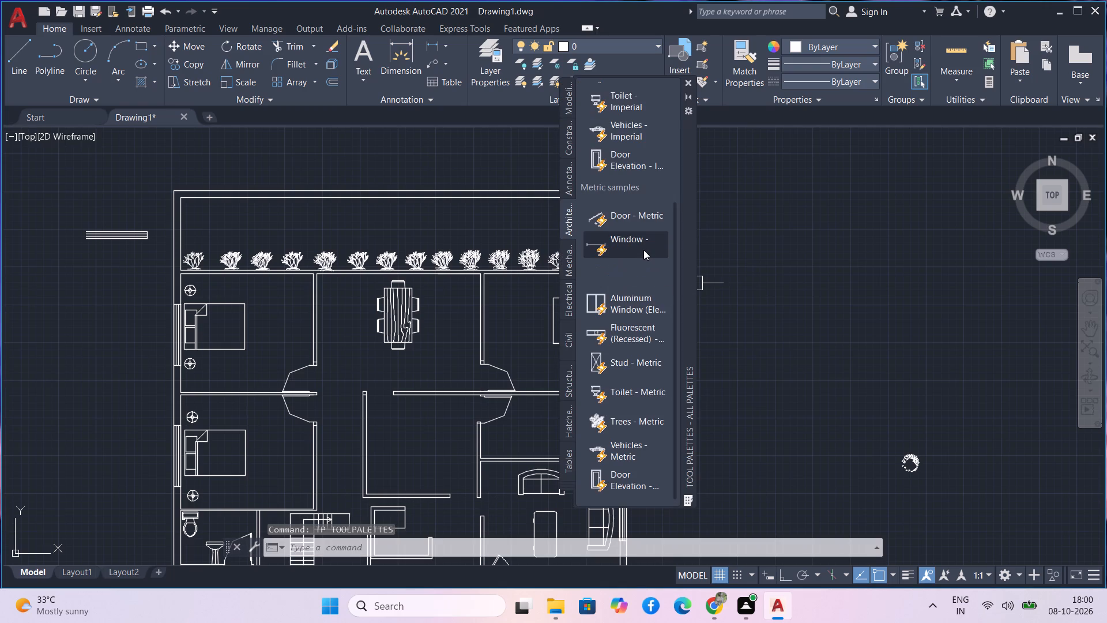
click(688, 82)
Insert the Entertainment Center block from DesignCenter's Home - Space Planner blocks into the empty area beside the house plan.
key(ctrl+2)
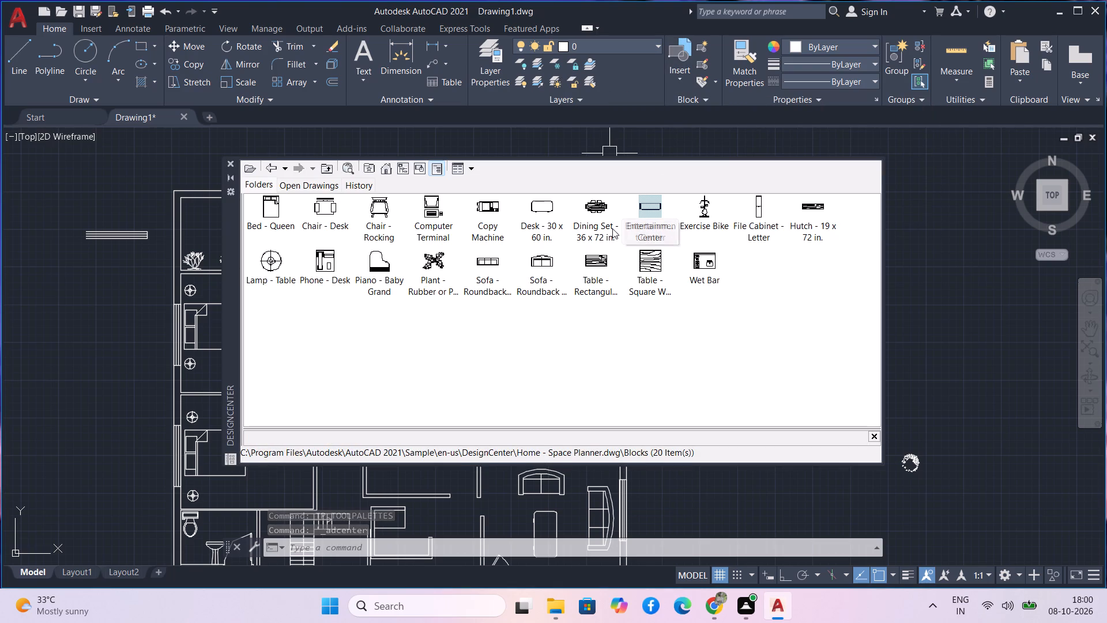
drag(654, 205, 1000, 322)
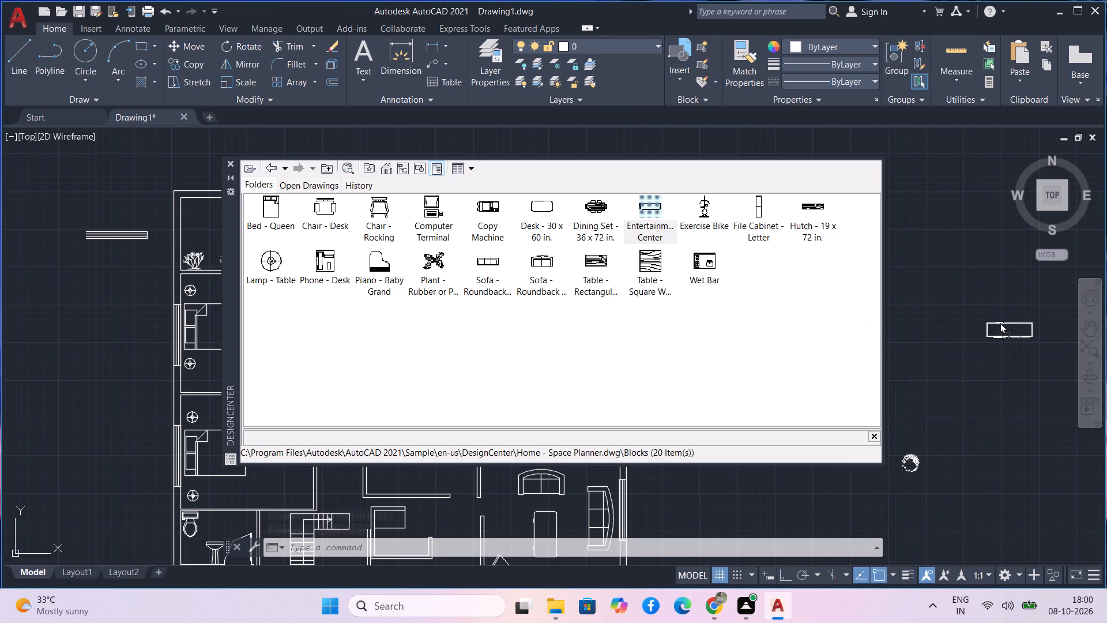
drag(1000, 322, 985, 329)
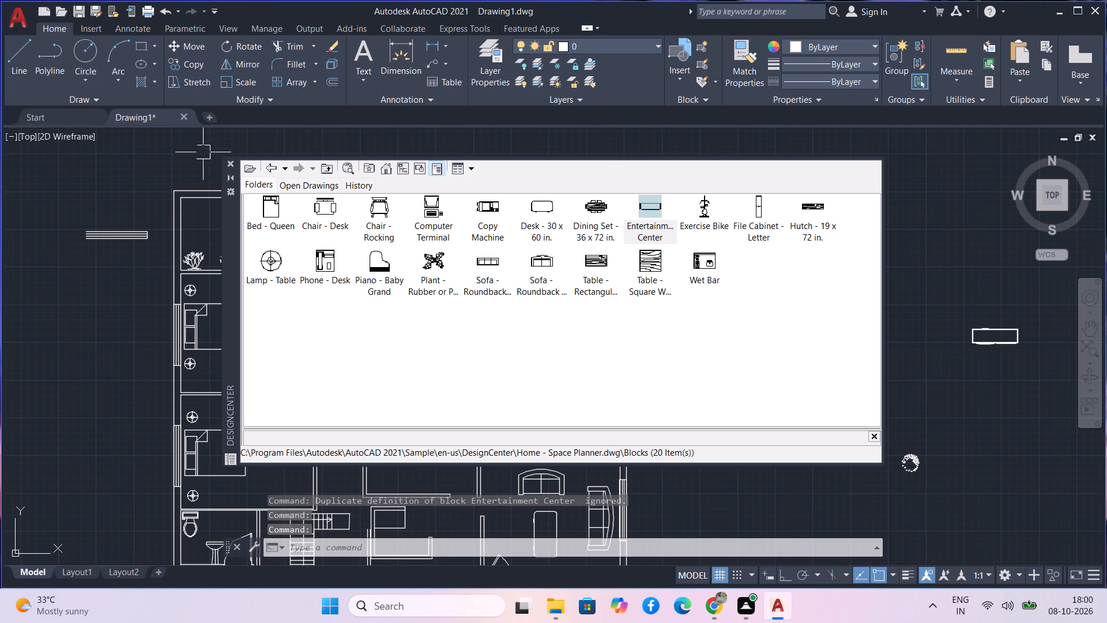
click(234, 166)
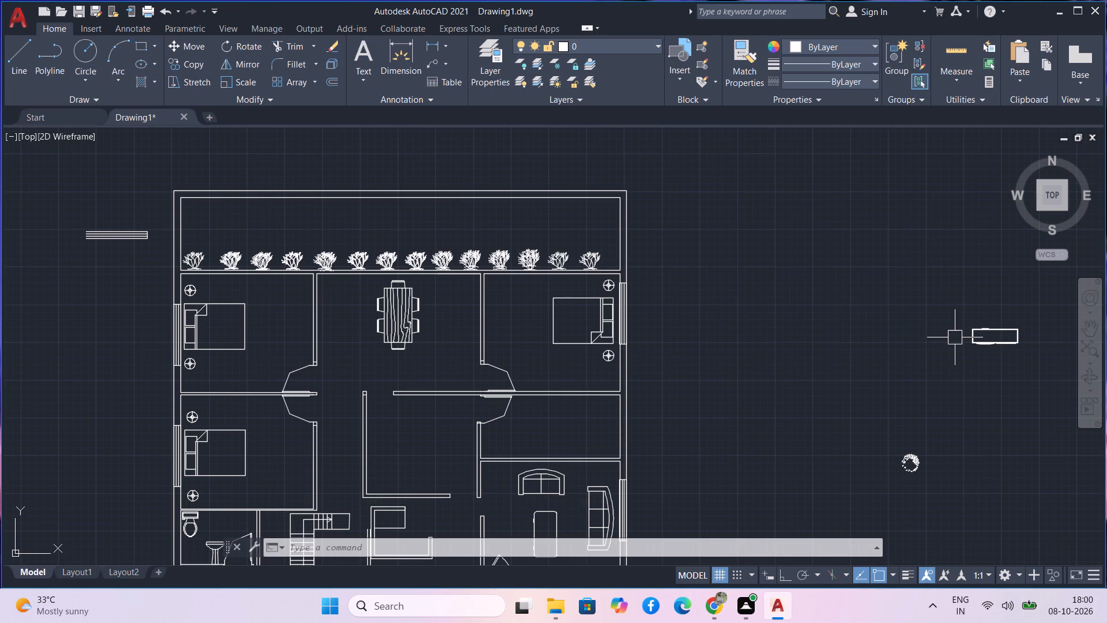
Rotate the entertainment center 270° about its lower-right corner with Ortho on, so it stands upright.
middle_drag(914, 342, 744, 309)
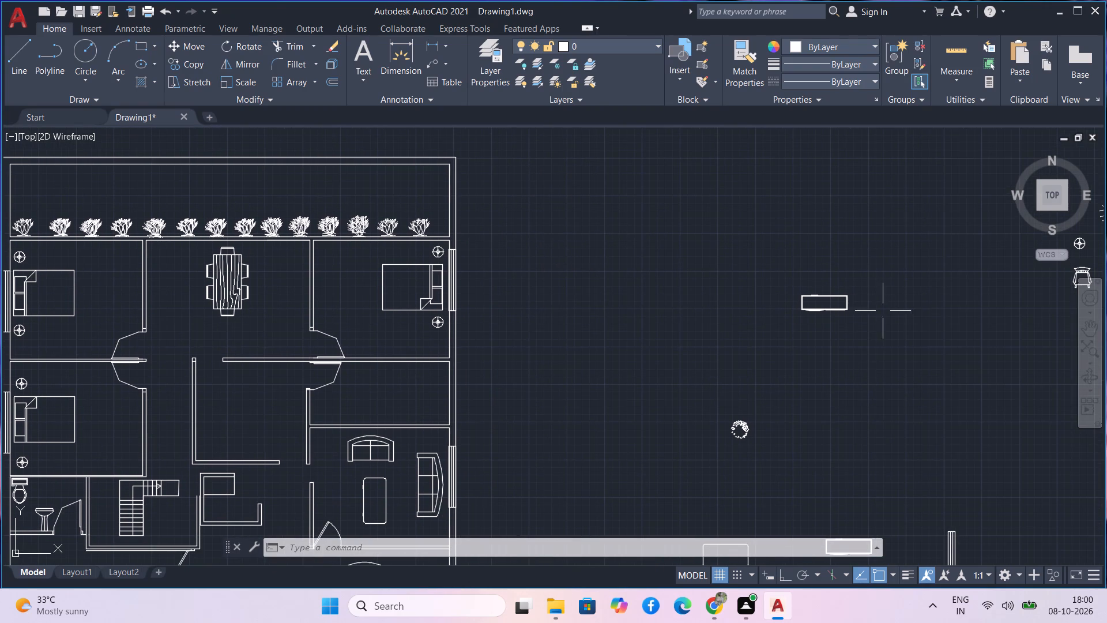
drag(871, 320, 841, 302)
click(756, 254)
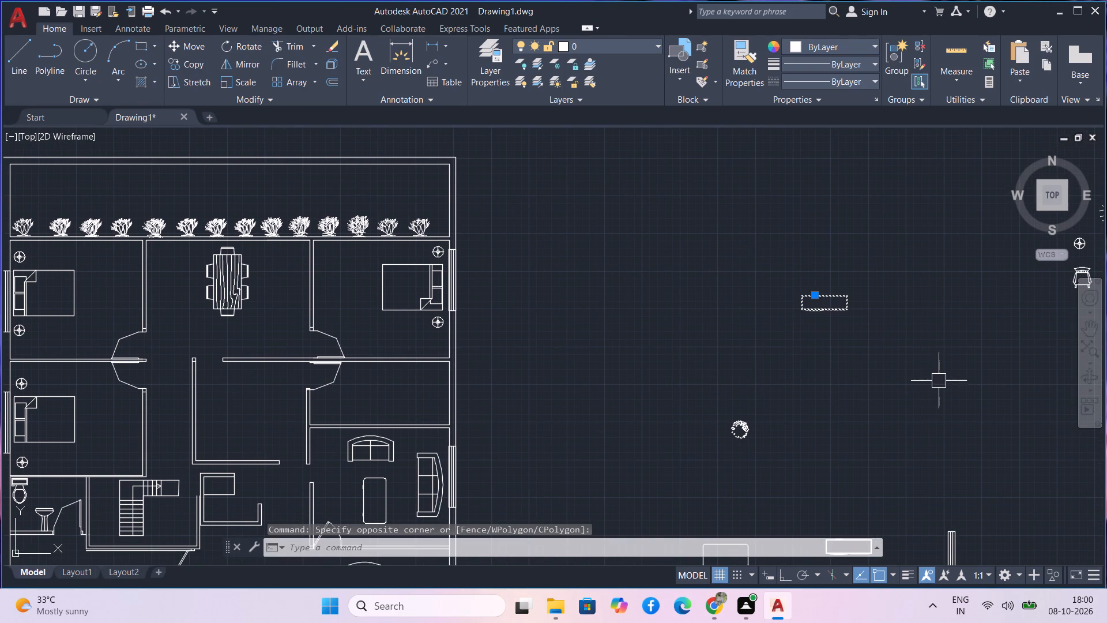
scroll(867, 324, up, 4)
middle_drag(836, 299, 837, 346)
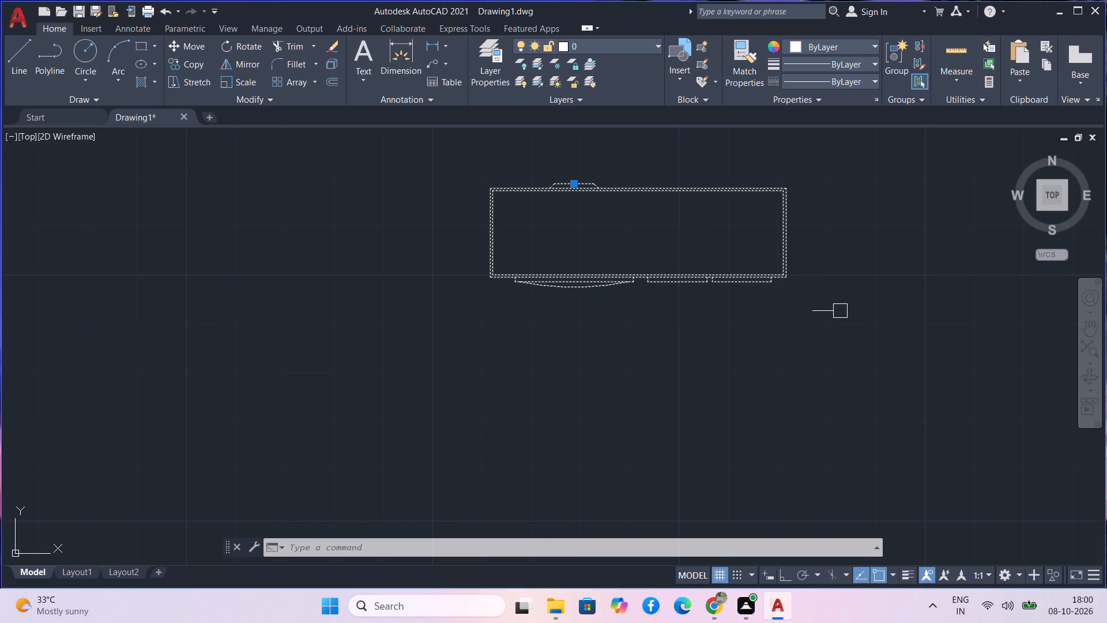
text(ro)
key(space)
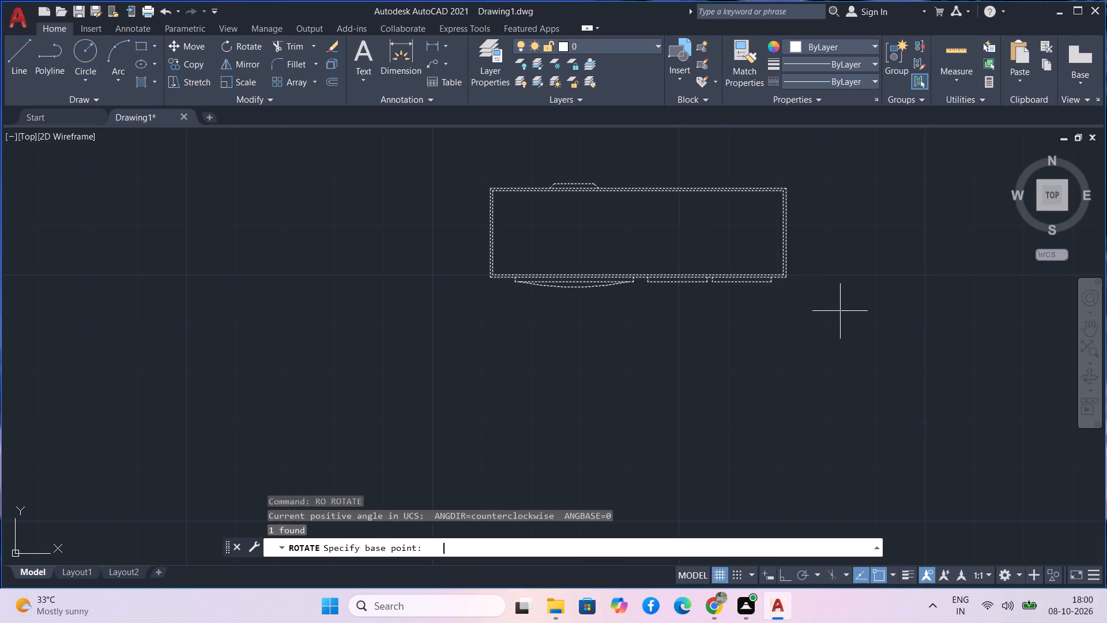
click(790, 277)
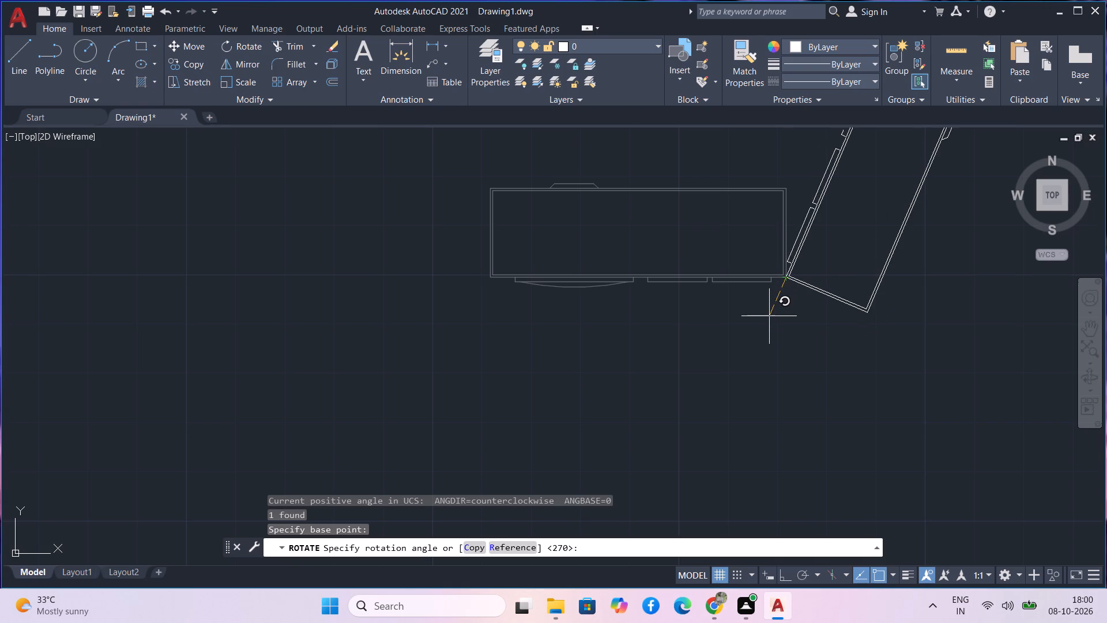
key(F8)
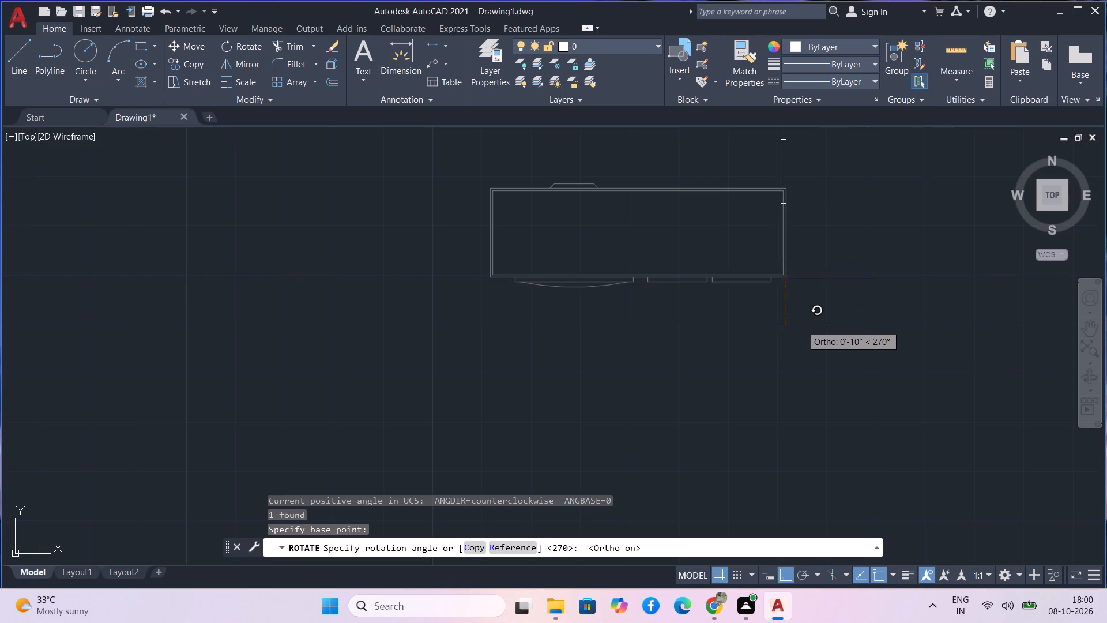
click(801, 325)
middle_drag(803, 329, 805, 361)
scroll(805, 361, down, 3)
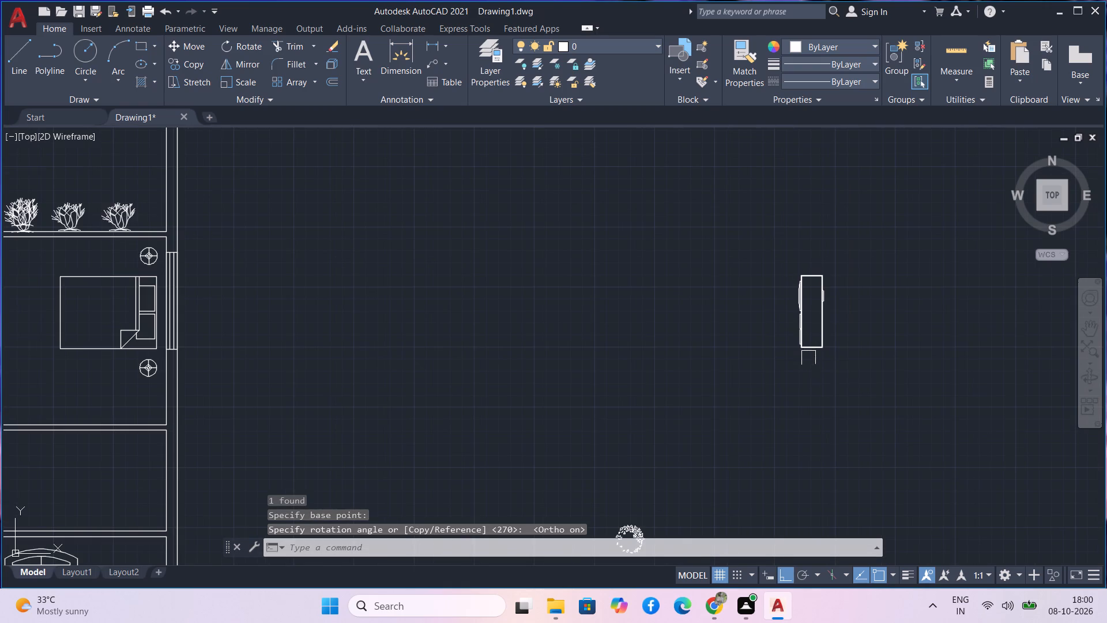
Copy the upright entertainment center by its lower-left corner, with Ortho off, into the upper-left bedroom between the bed and the dining room wall.
drag(846, 366, 837, 348)
drag(782, 276, 766, 261)
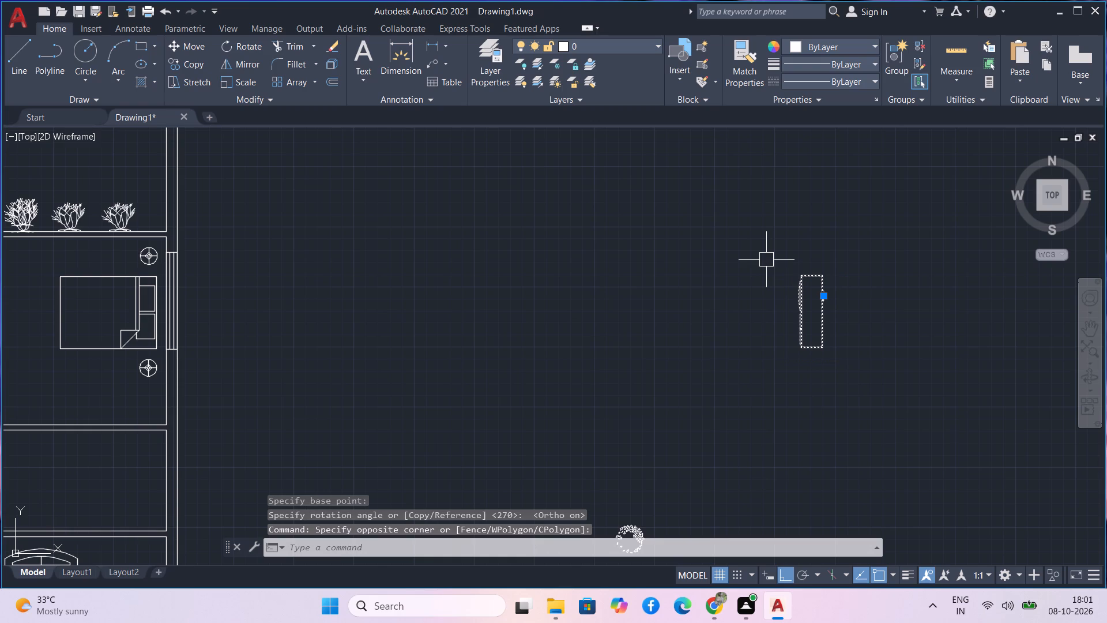
text(co)
key(space)
scroll(808, 313, up, 3)
click(790, 399)
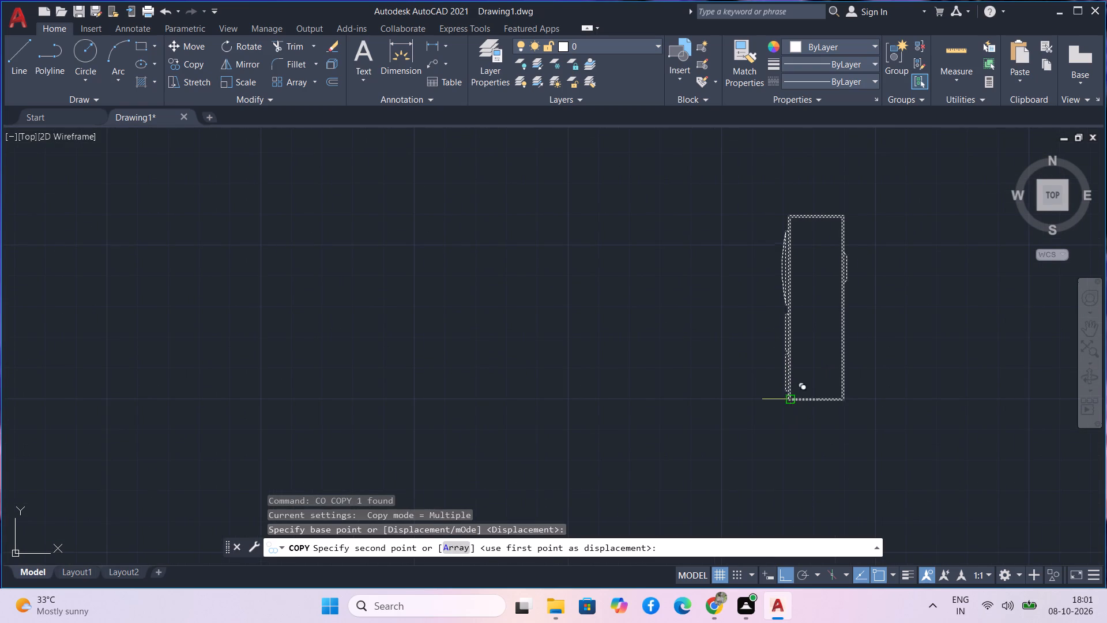
middle_drag(525, 364, 732, 381)
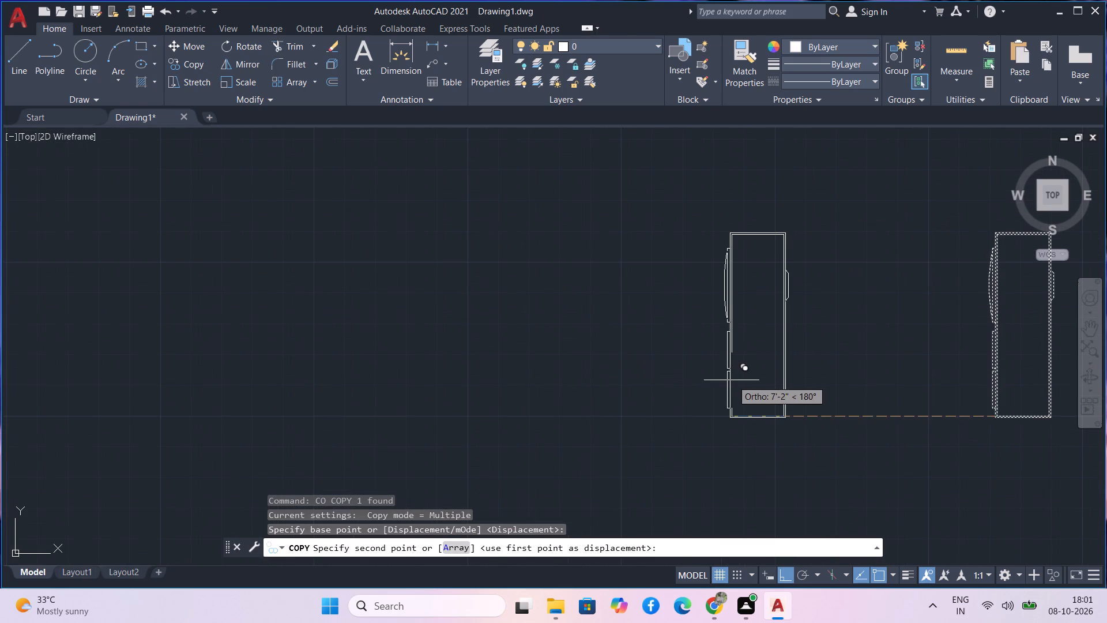
key(F8)
middle_drag(514, 360, 795, 384)
scroll(727, 367, down, 2)
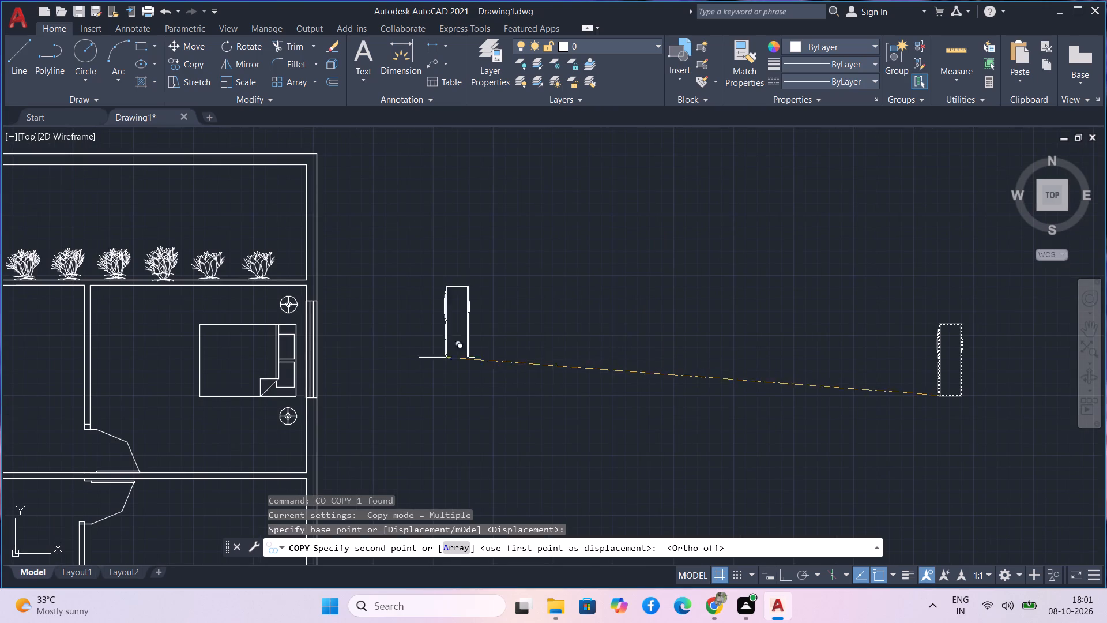
scroll(89, 369, down, 1)
middle_drag(134, 395, 254, 346)
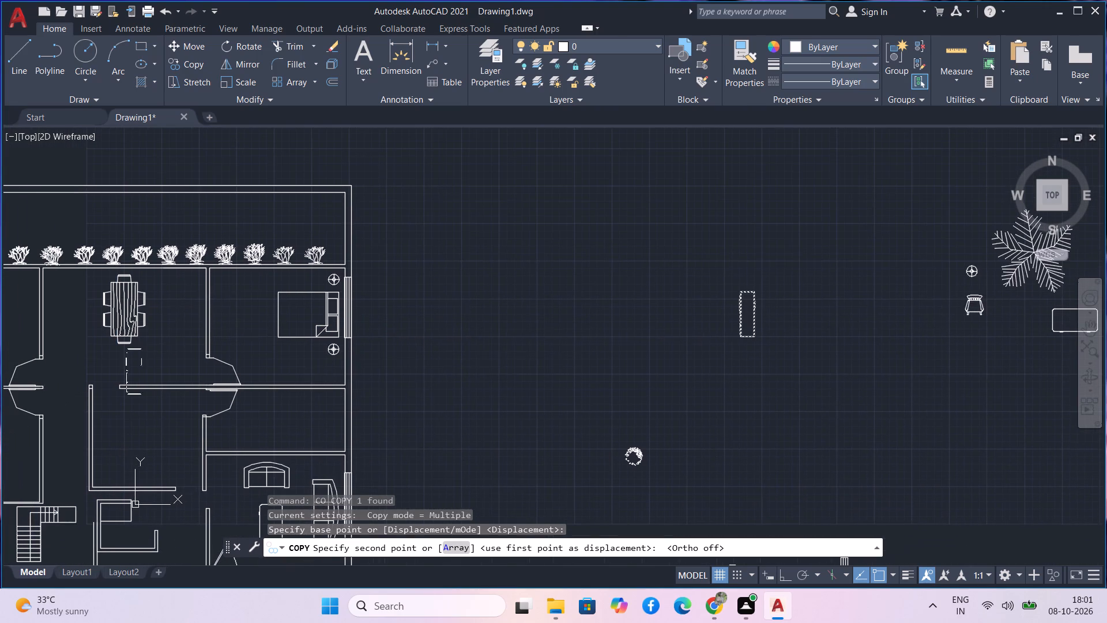
middle_drag(7, 351, 229, 370)
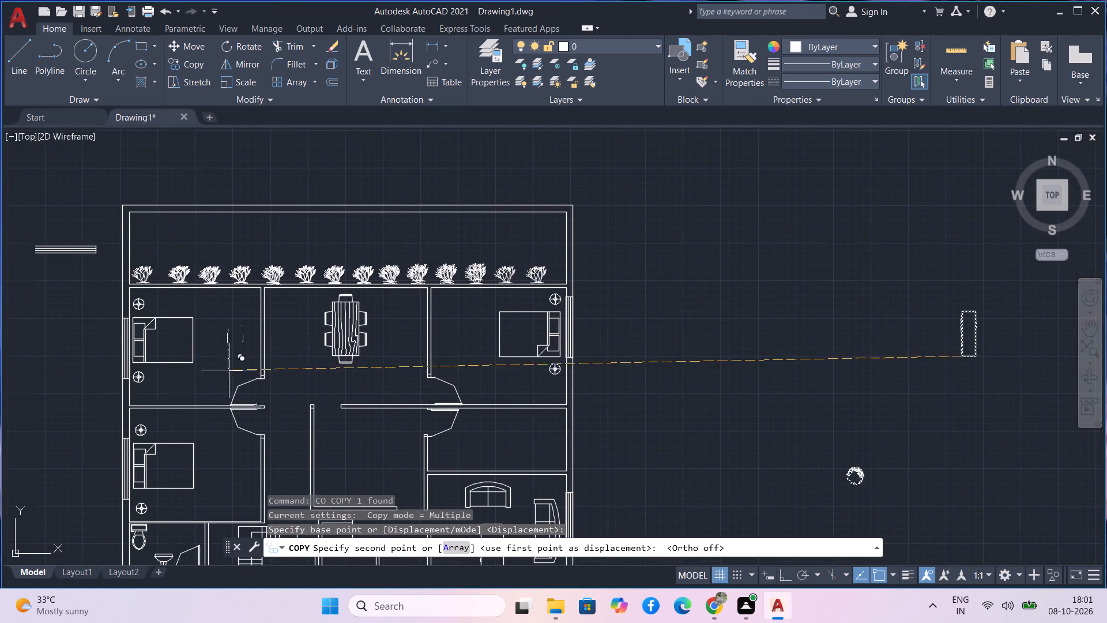
scroll(228, 359, up, 3)
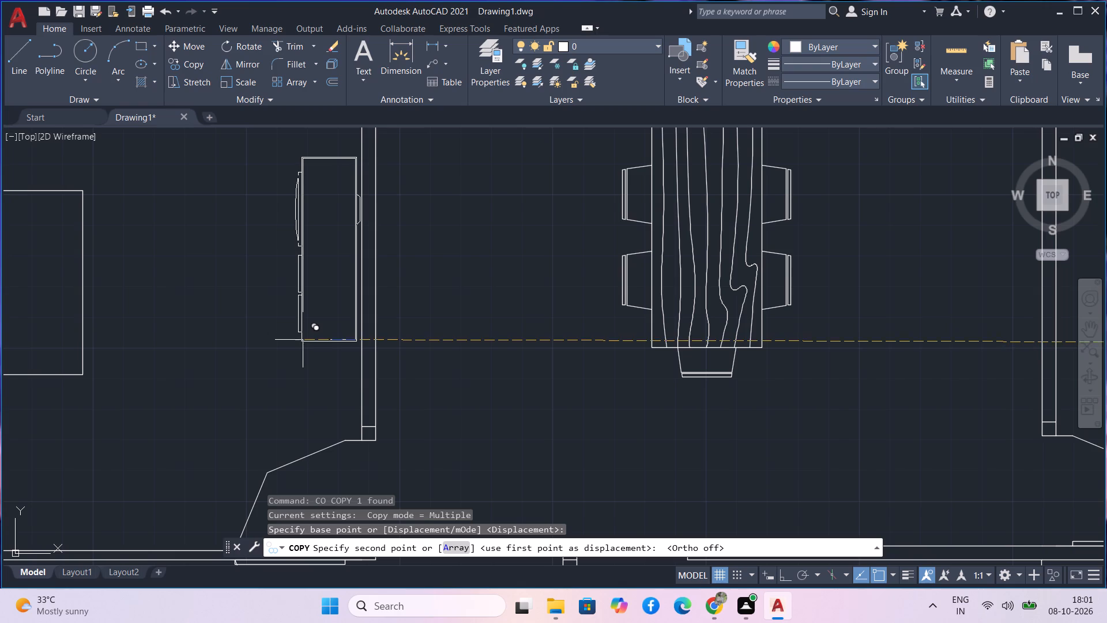
click(206, 344)
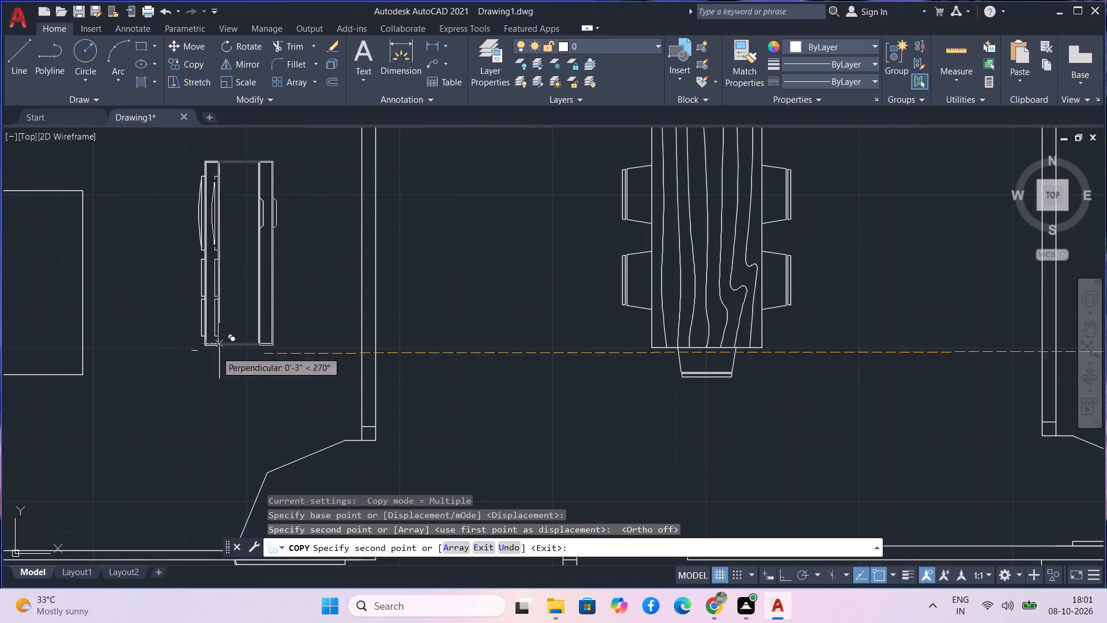
key(grave)
key(Escape)
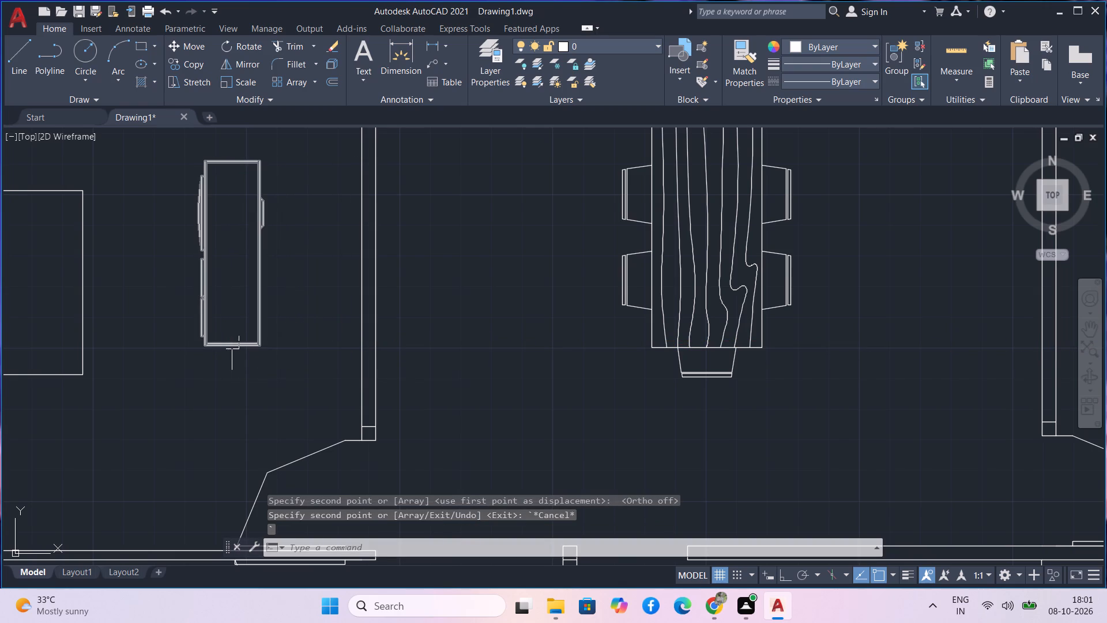
Move the copied entertainment center by its insertion grip so its back sits against the upper-left bedroom's dining-side wall.
click(230, 341)
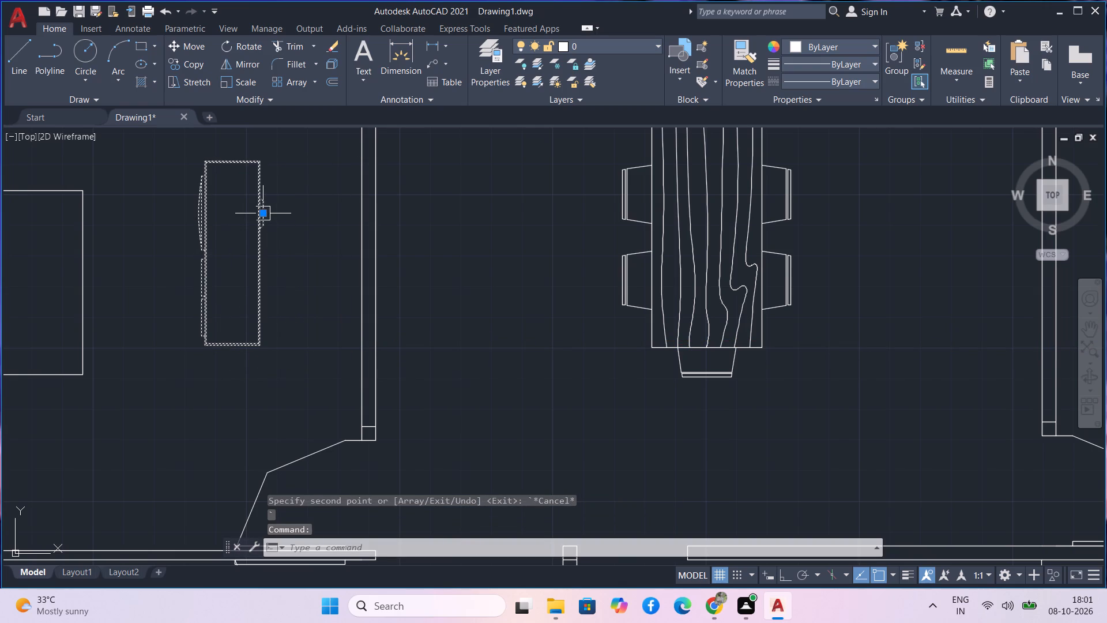
click(261, 215)
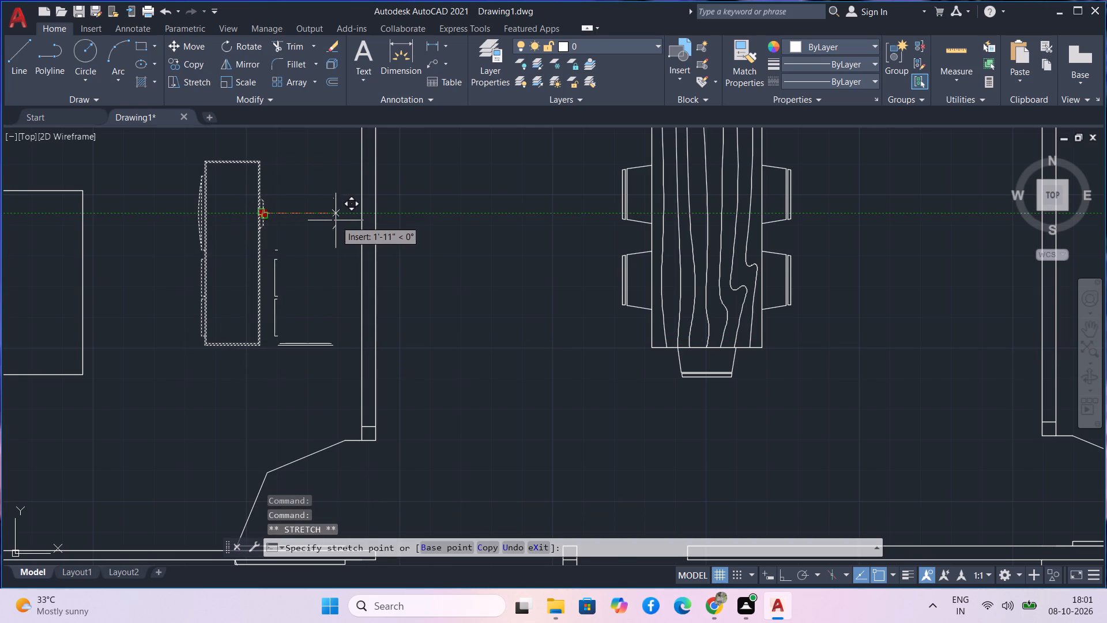
scroll(358, 227, up, 1)
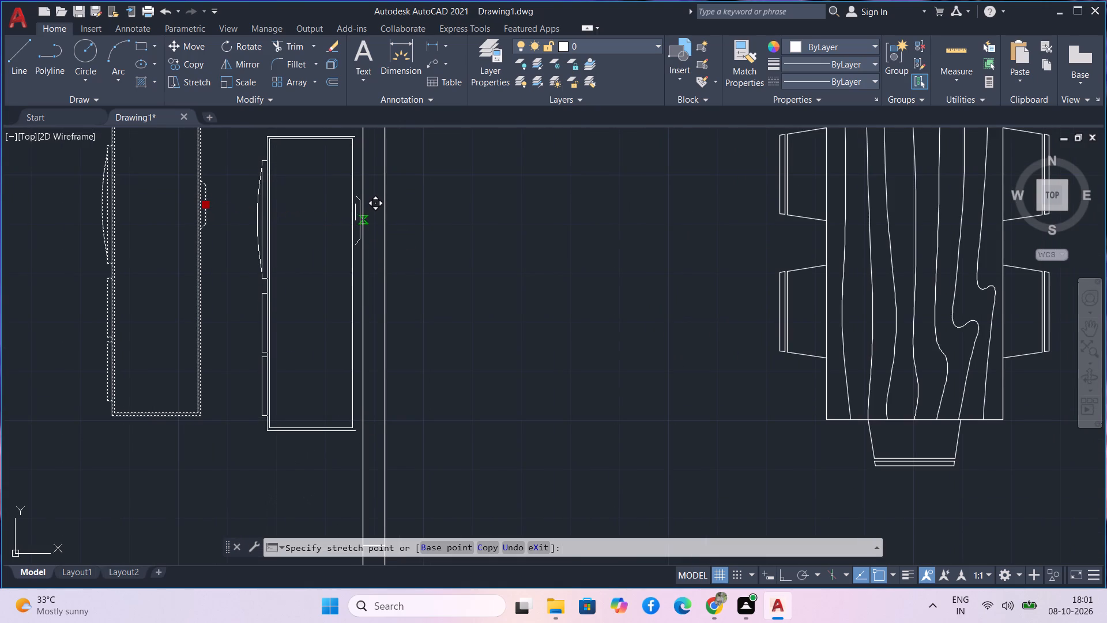
click(360, 220)
Copy the upright entertainment center beside the plan by its lower-right corner to the right-hand wall of the bedroom below the staircase.
scroll(360, 220, down, 4)
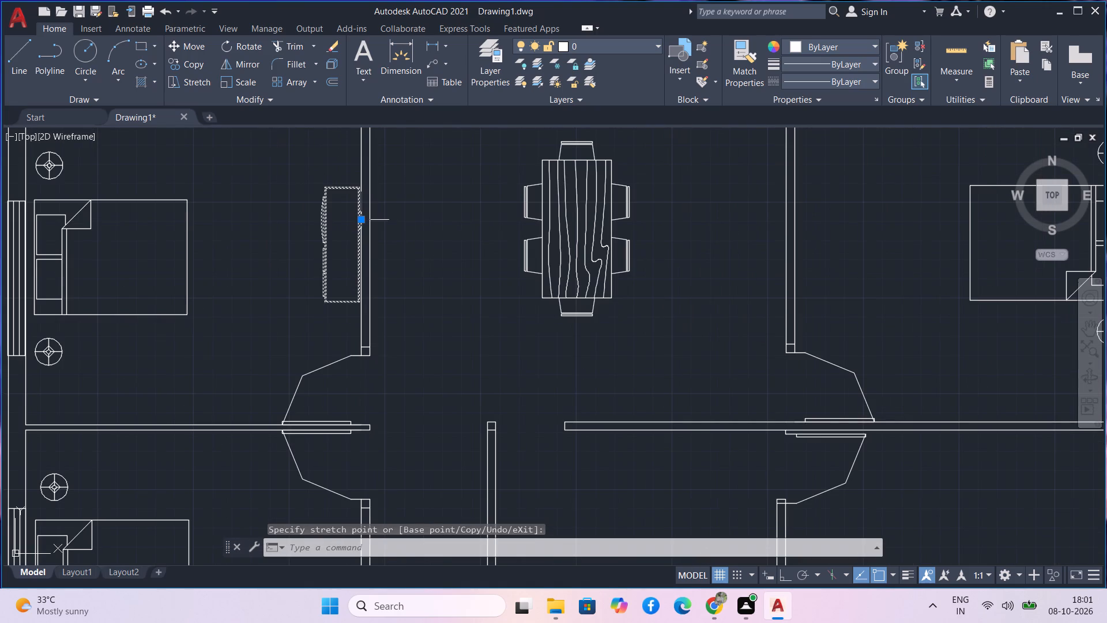
scroll(468, 277, down, 1)
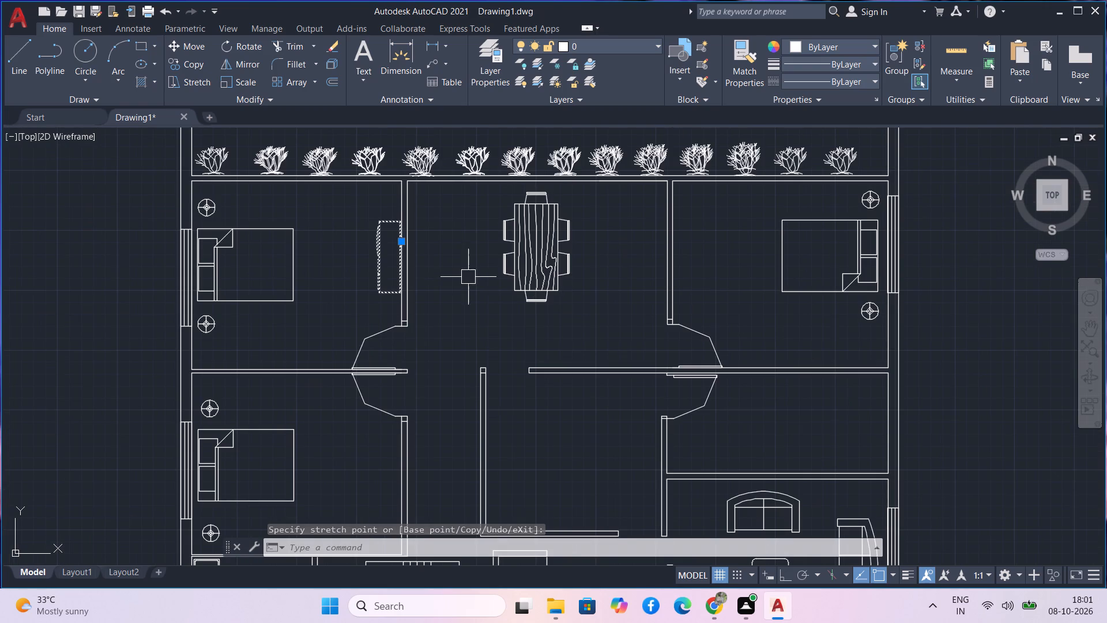
middle_drag(469, 290, 326, 252)
scroll(282, 276, down, 2)
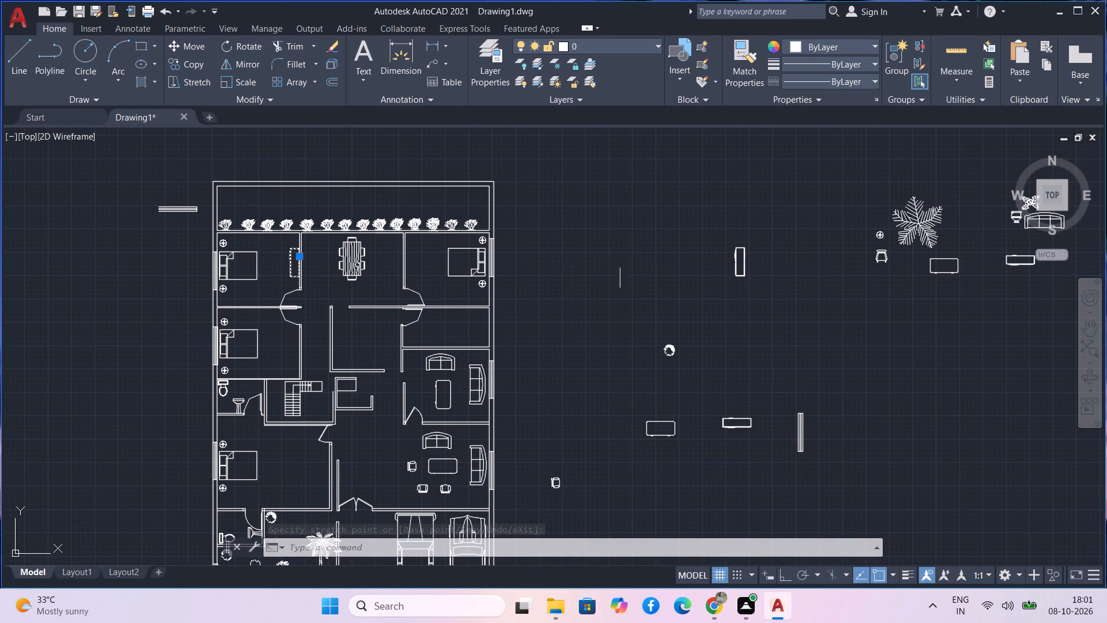
drag(757, 299, 729, 264)
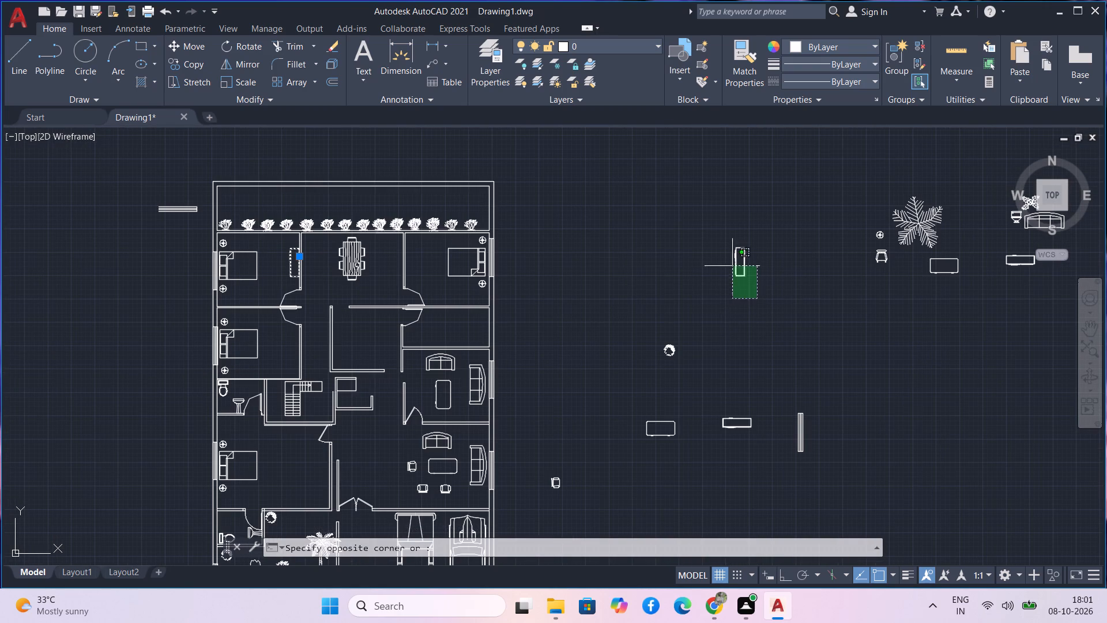
click(694, 230)
text(co)
key(space)
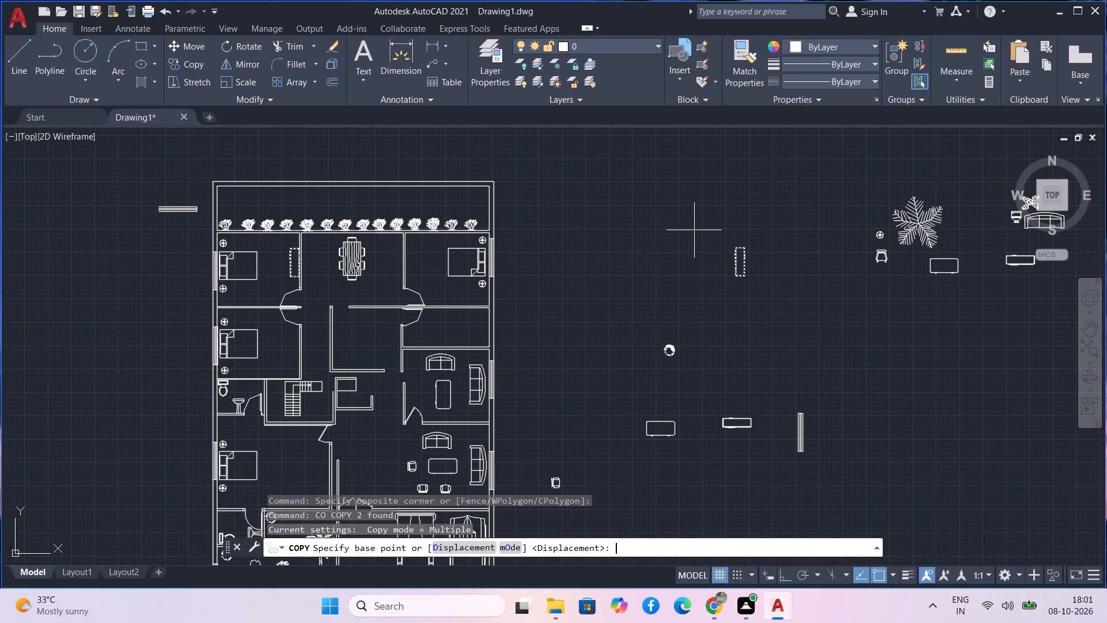
scroll(745, 276, up, 4)
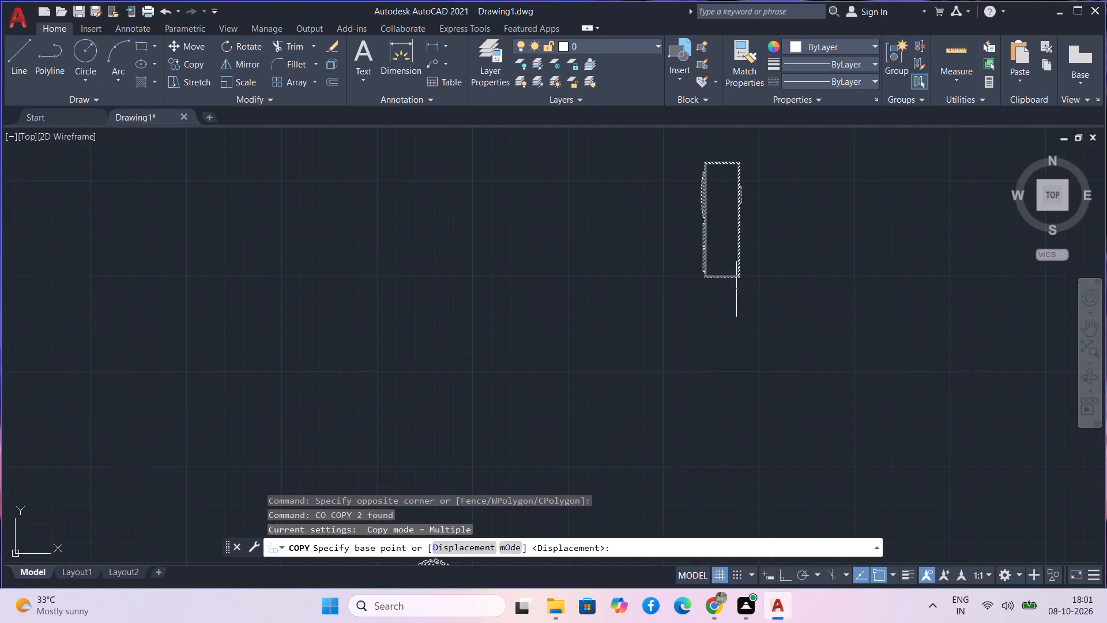
scroll(735, 286, up, 2)
click(746, 261)
scroll(706, 330, down, 4)
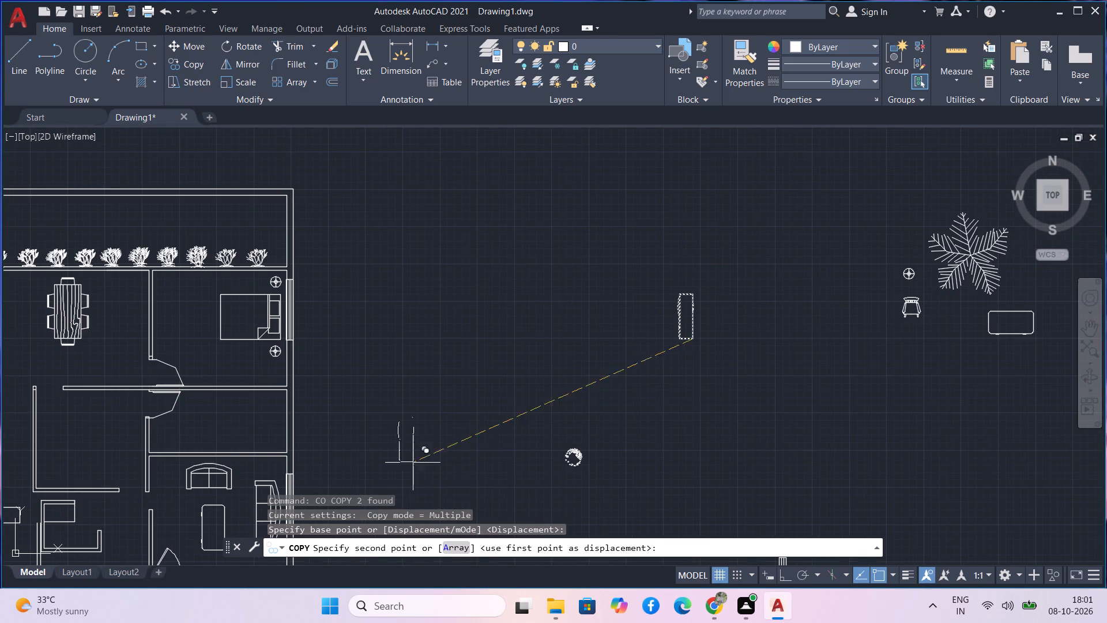
middle_drag(391, 460, 550, 166)
middle_click(552, 153)
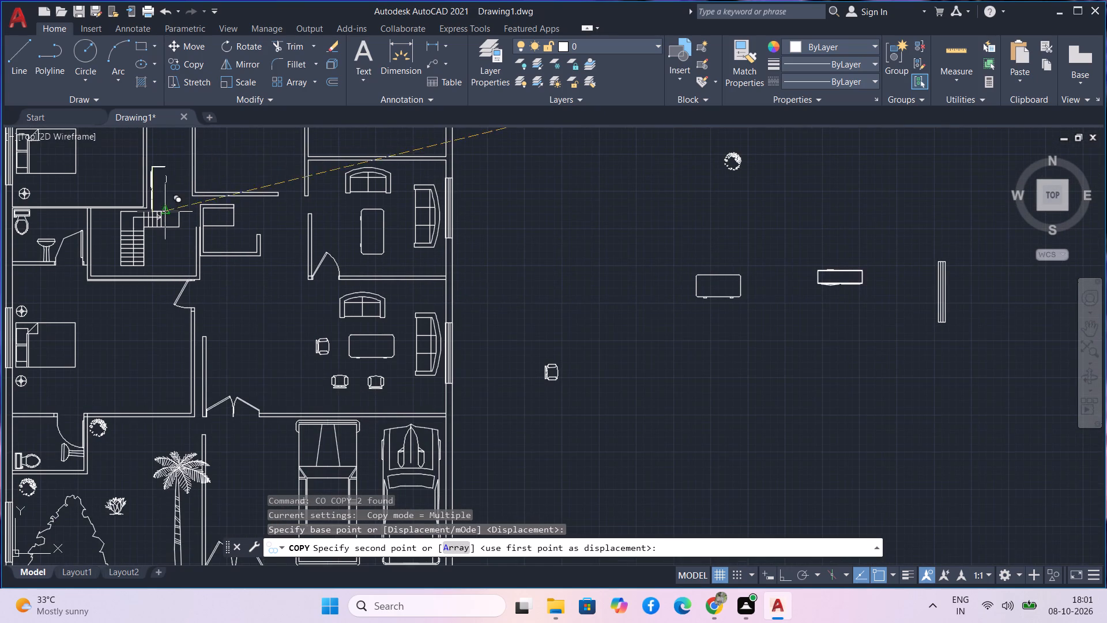
middle_drag(167, 209, 322, 152)
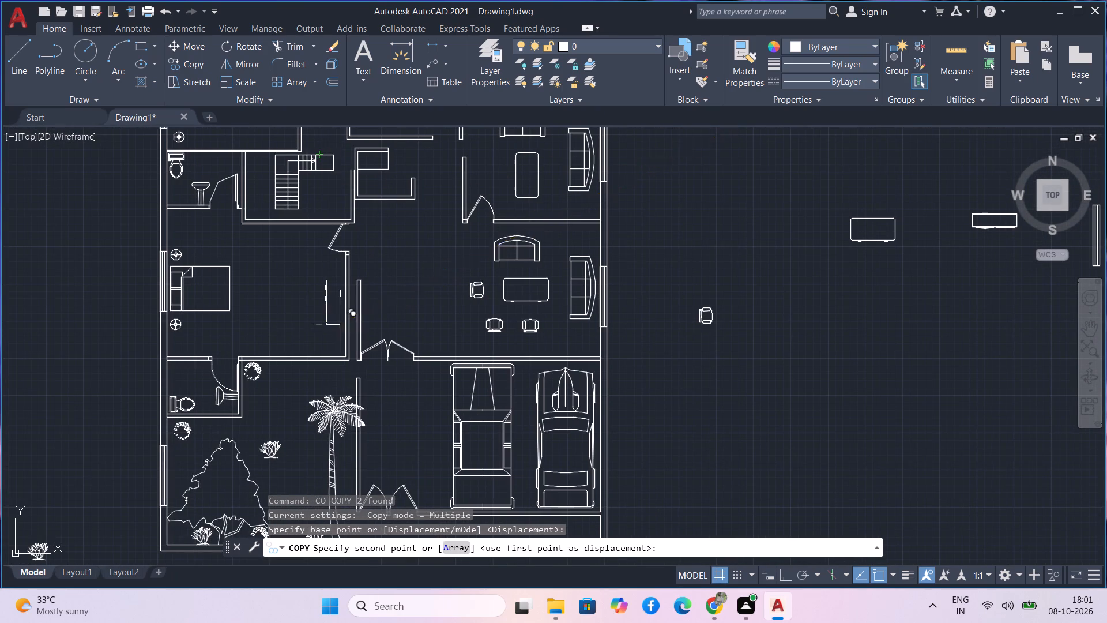
scroll(336, 331, up, 2)
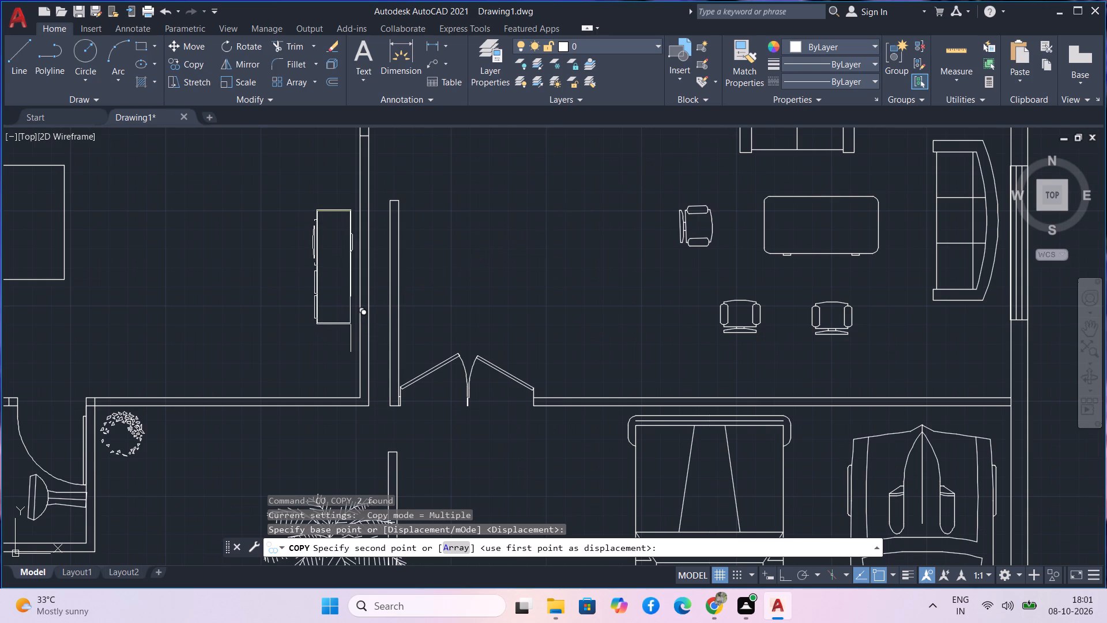
scroll(351, 324, up, 3)
middle_drag(364, 338, 359, 390)
scroll(359, 390, down, 1)
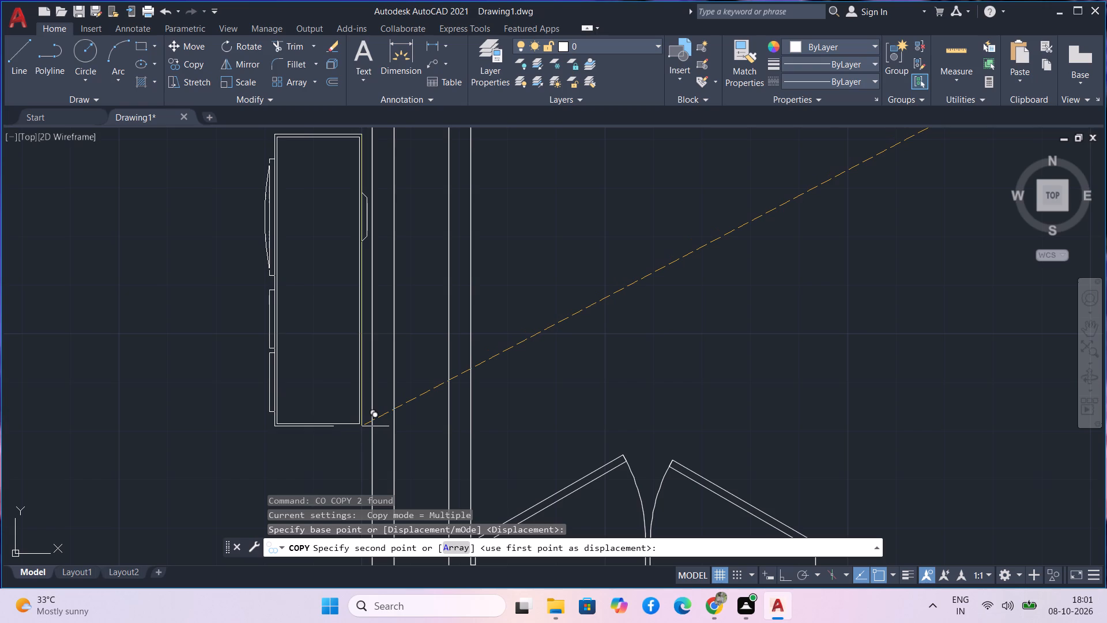
click(362, 426)
Place another entertainment center copy beside the right-hand wall of the middle-left bedroom above the staircase, and finish copying.
scroll(272, 331, down, 1)
middle_drag(271, 331, 309, 484)
scroll(310, 486, down, 1)
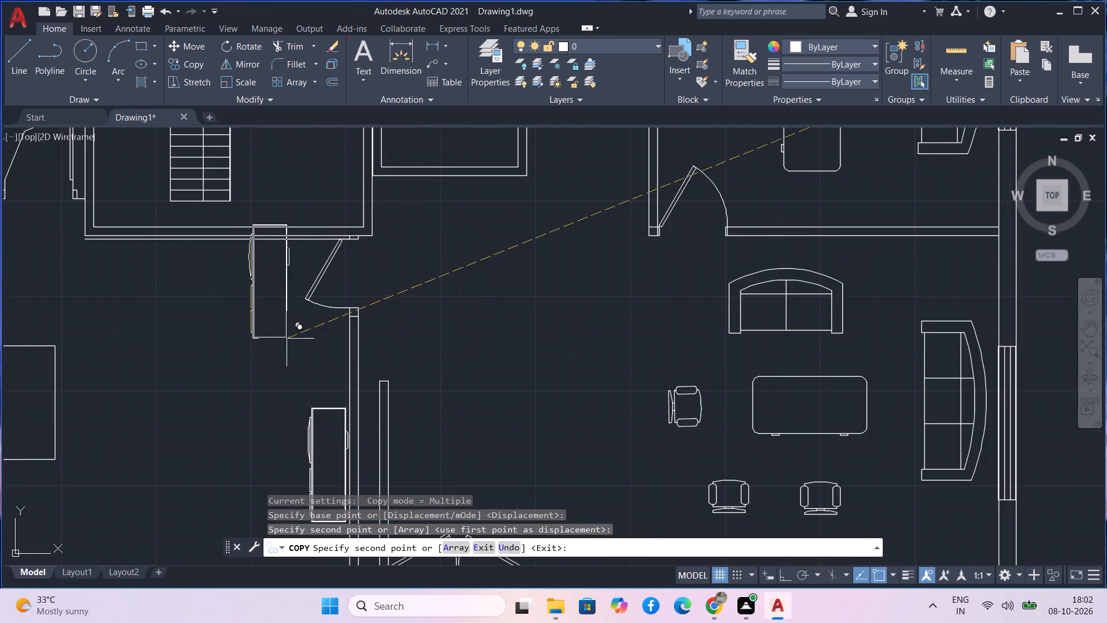
scroll(287, 339, down, 1)
middle_drag(287, 339, 270, 460)
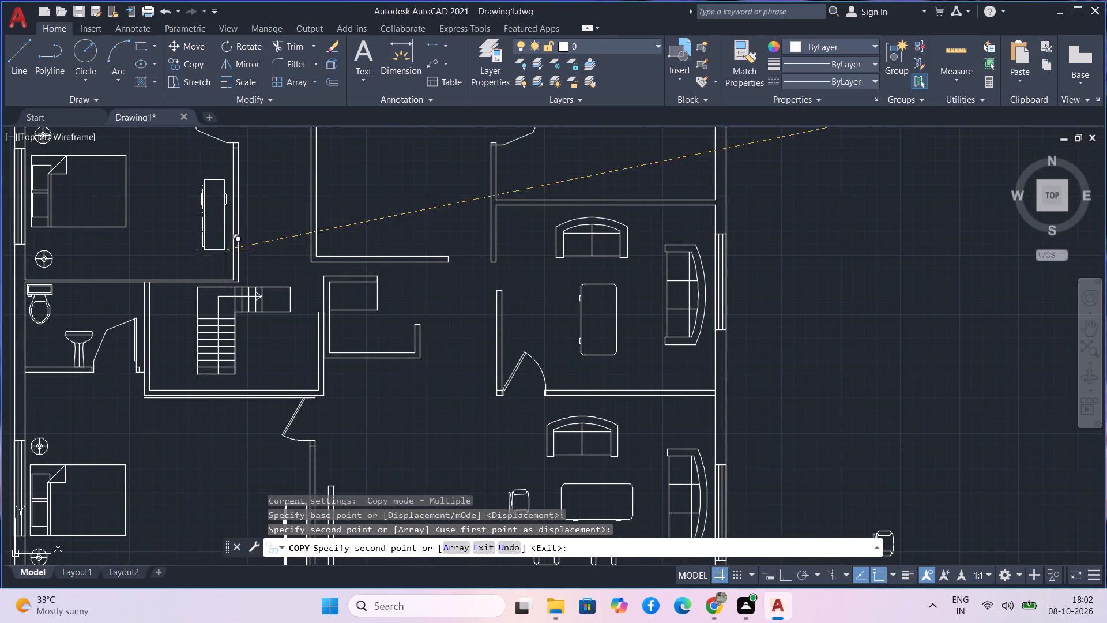
scroll(226, 244, up, 2)
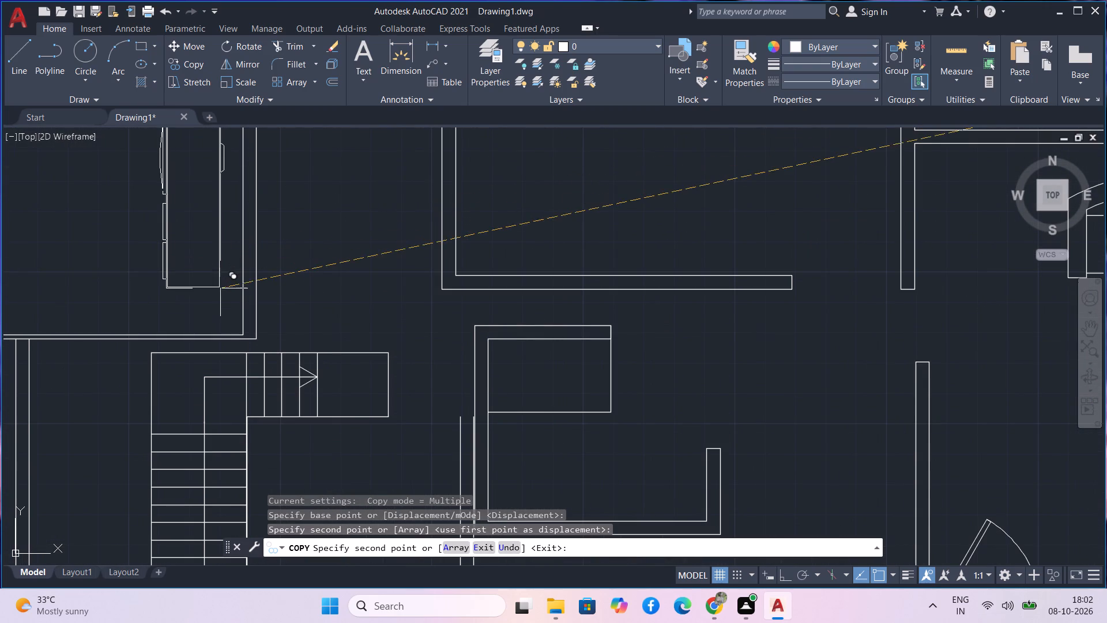
middle_drag(220, 288, 223, 410)
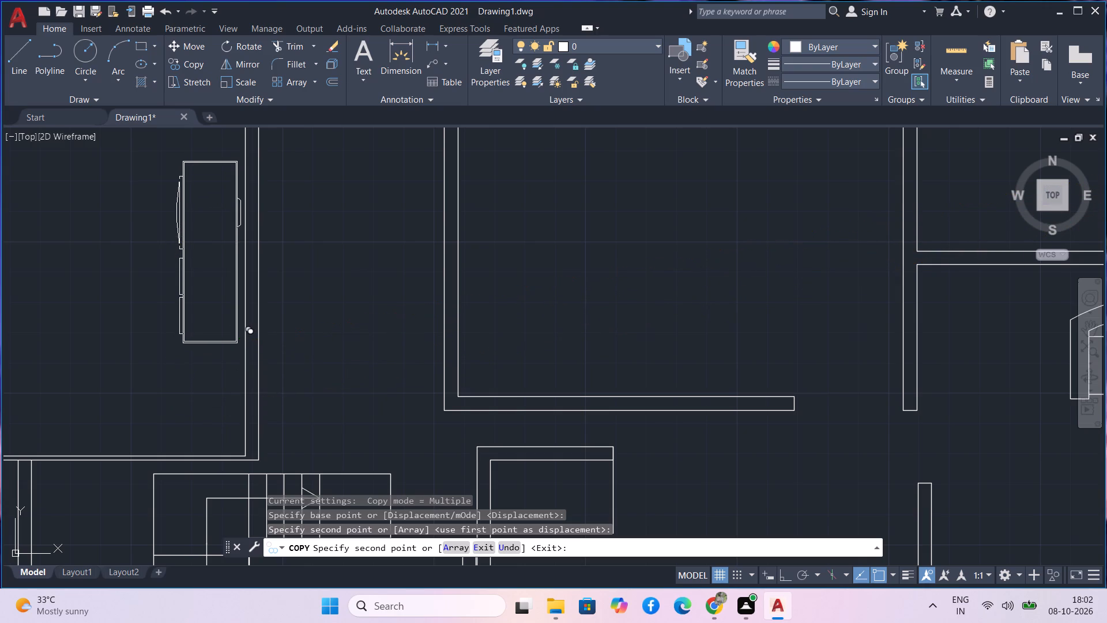
click(237, 343)
scroll(235, 341, down, 3)
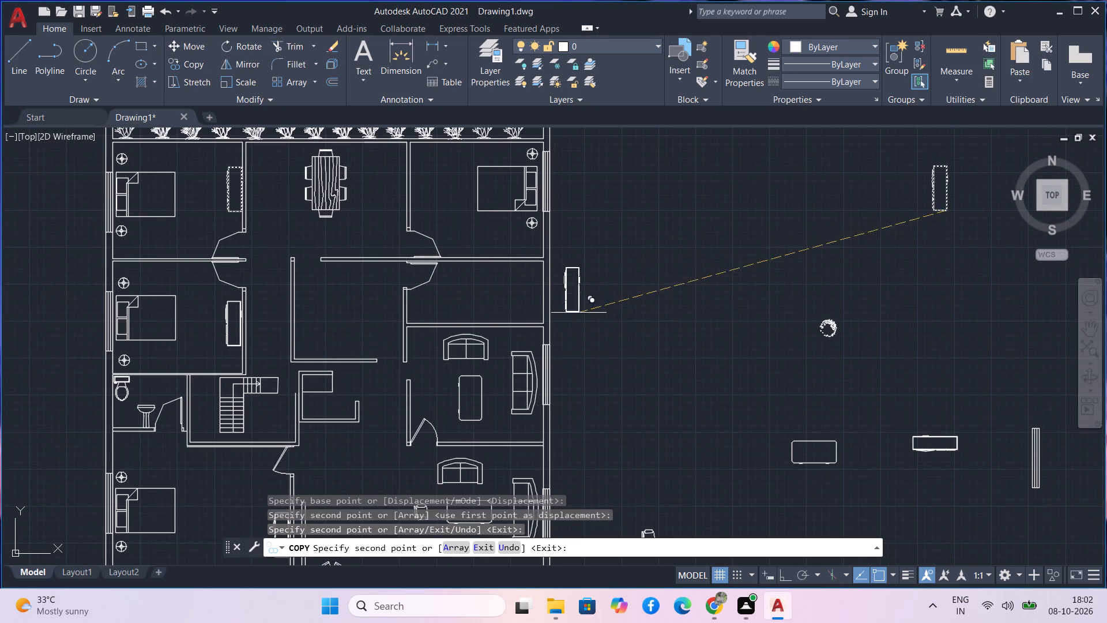
key(Escape)
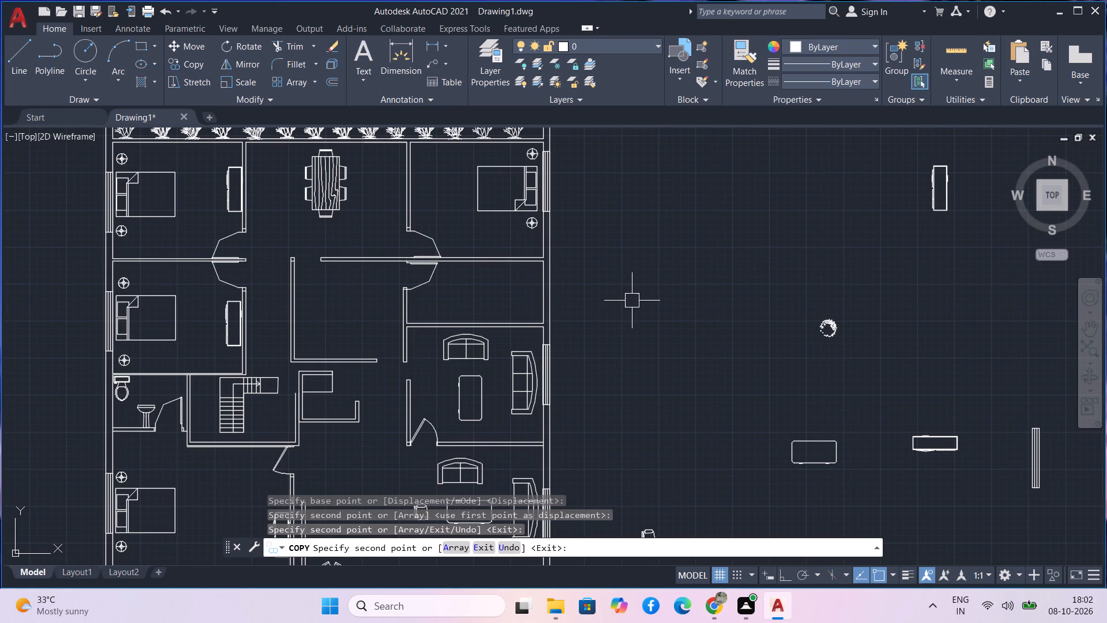
Rotate the upright entertainment center beside the plan by 180 degrees about its lower-right corner.
middle_drag(961, 310, 893, 348)
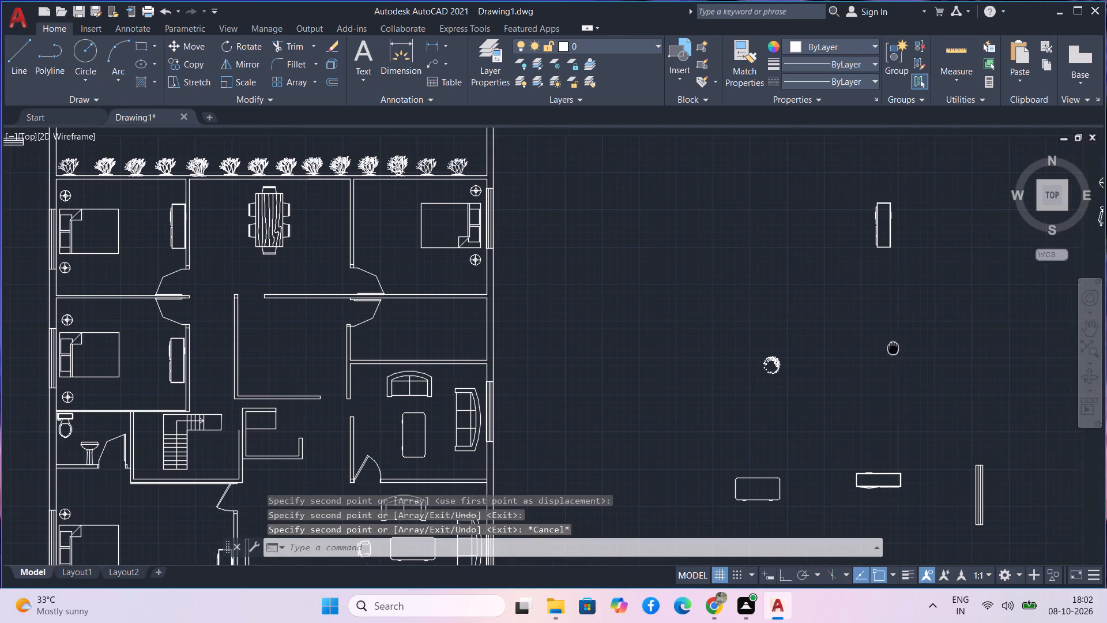
drag(921, 260, 882, 229)
click(837, 187)
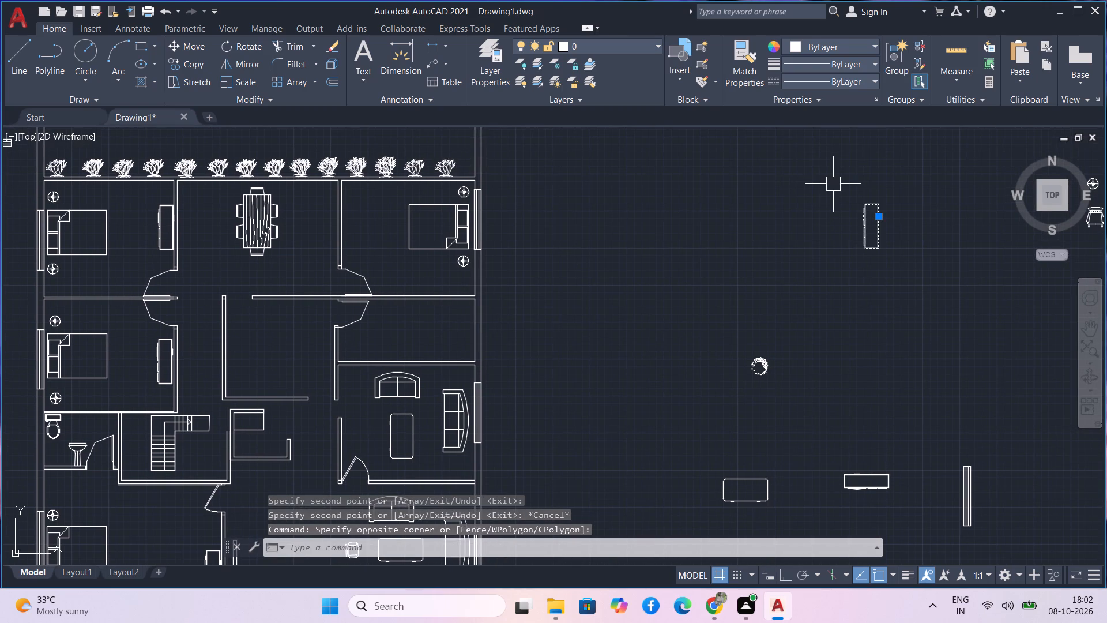
text(ro)
key(space)
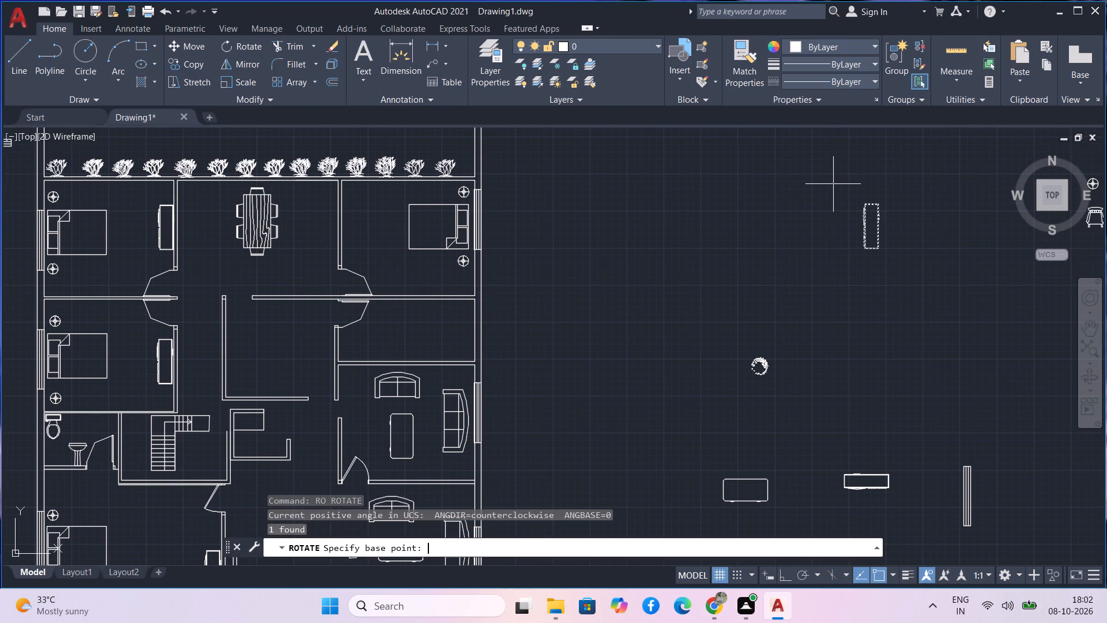
scroll(865, 230, up, 2)
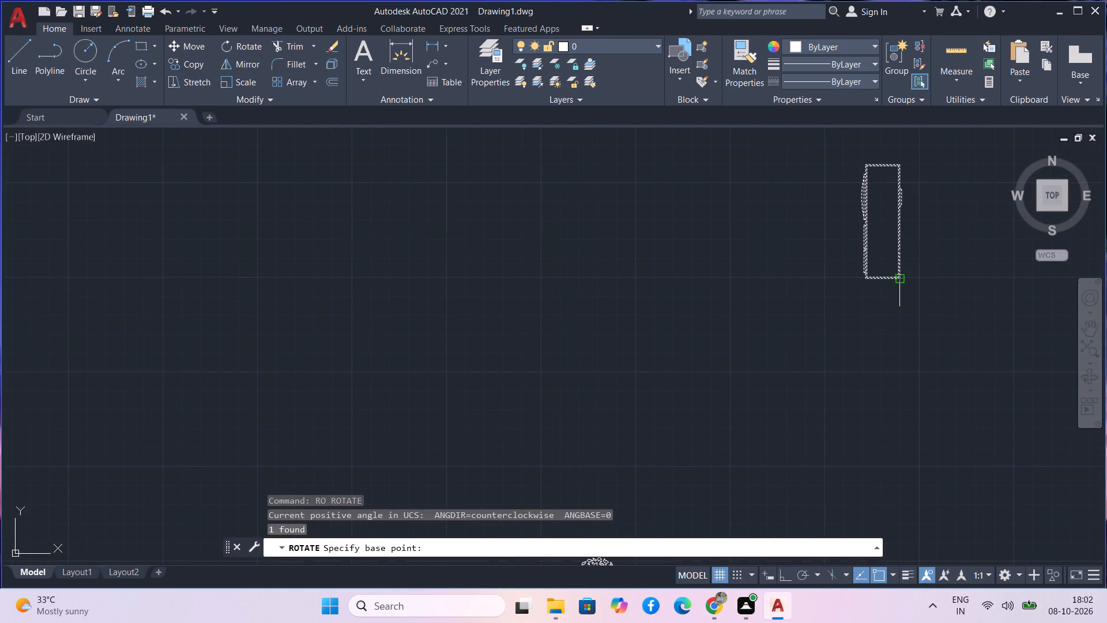
click(900, 282)
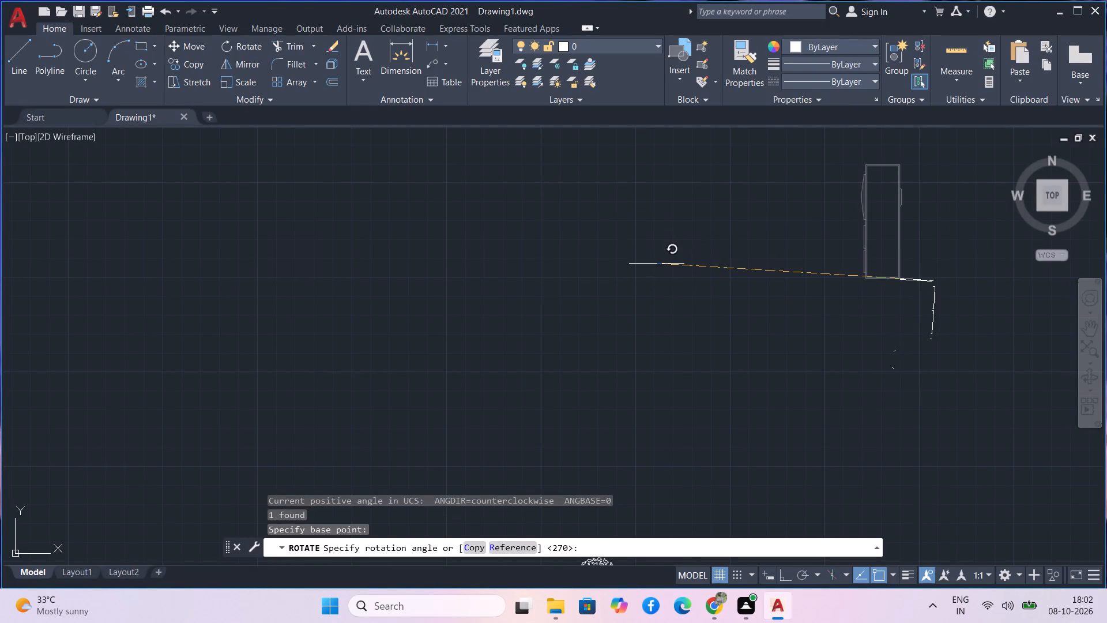
click(659, 281)
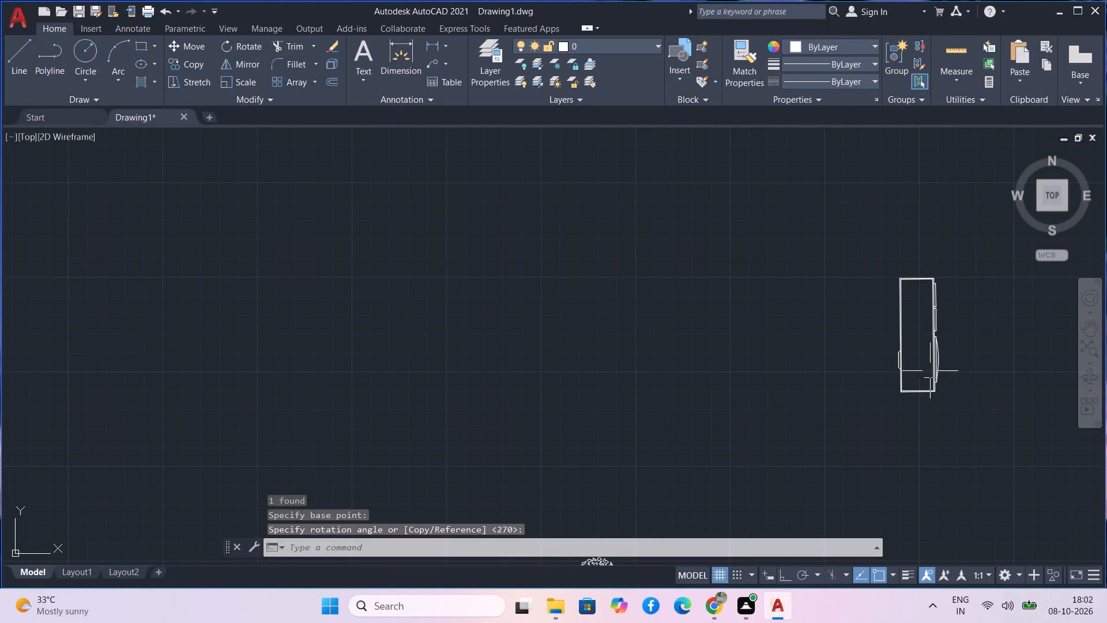
Move the rotated entertainment center by its lower-right corner into the upper-right bedroom, with its back against the dining-side wall.
drag(1020, 430, 923, 352)
click(852, 241)
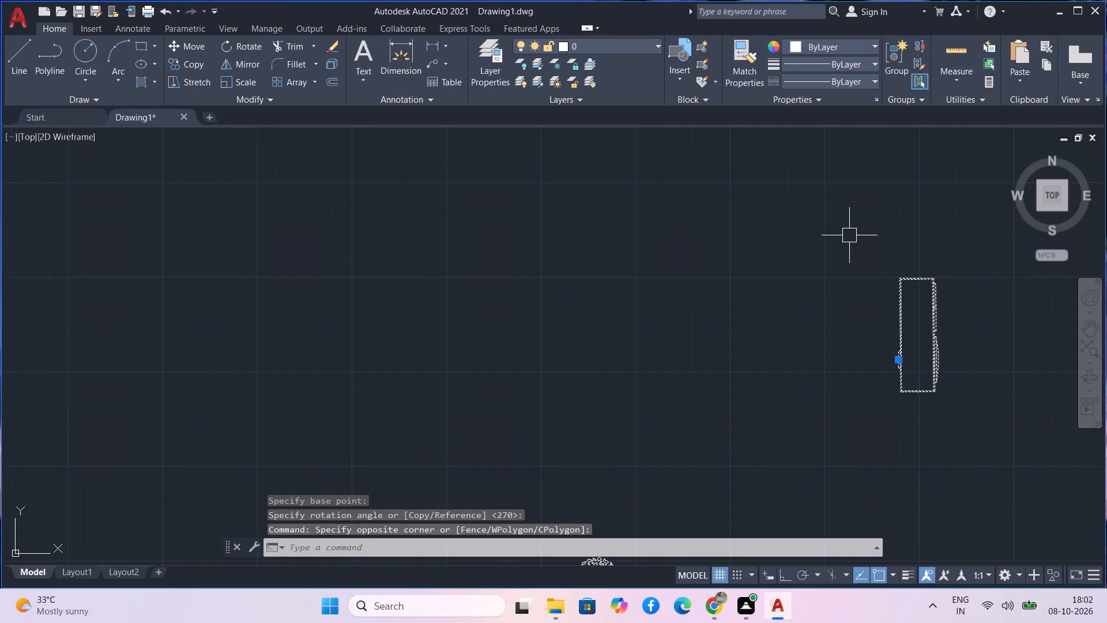
text(m)
key(space)
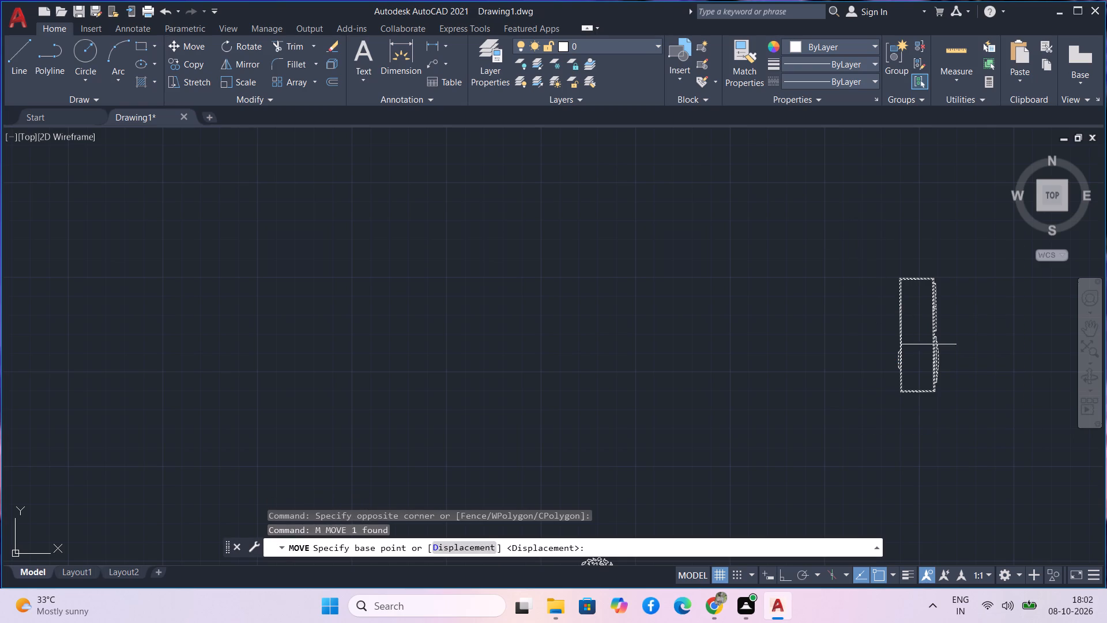
click(932, 395)
scroll(571, 393, down, 1)
middle_drag(571, 393, 688, 421)
scroll(688, 421, down, 1)
scroll(291, 366, up, 3)
click(299, 371)
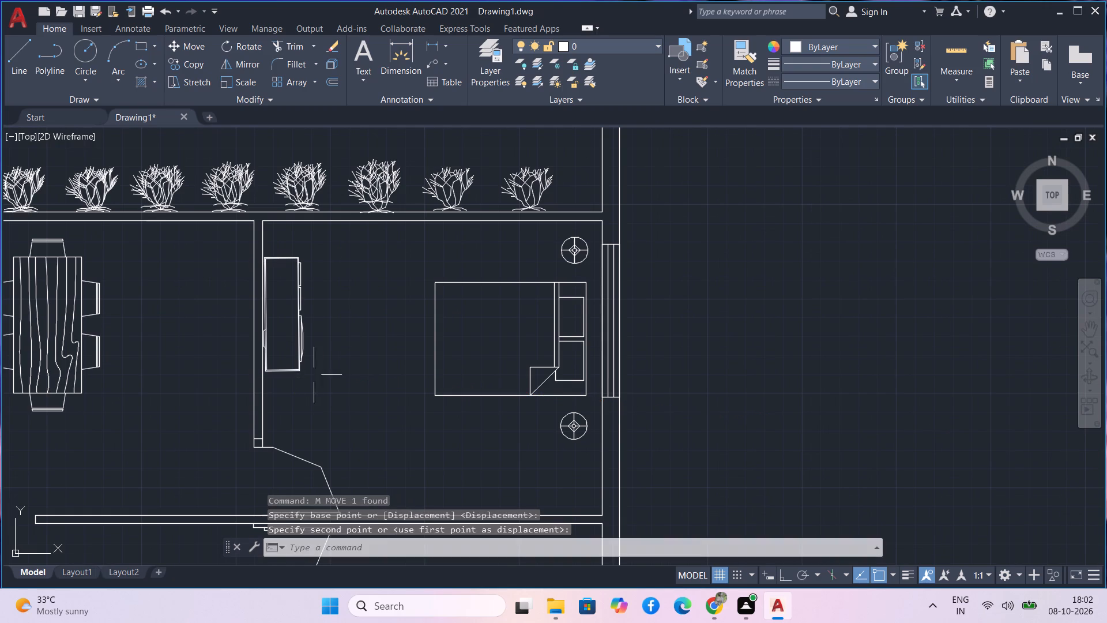
key(Escape)
Erase the two spare staircases and the small loose piece beside them, above and left of the plan.
scroll(630, 341, down, 3)
middle_drag(680, 325, 686, 216)
scroll(686, 216, down, 2)
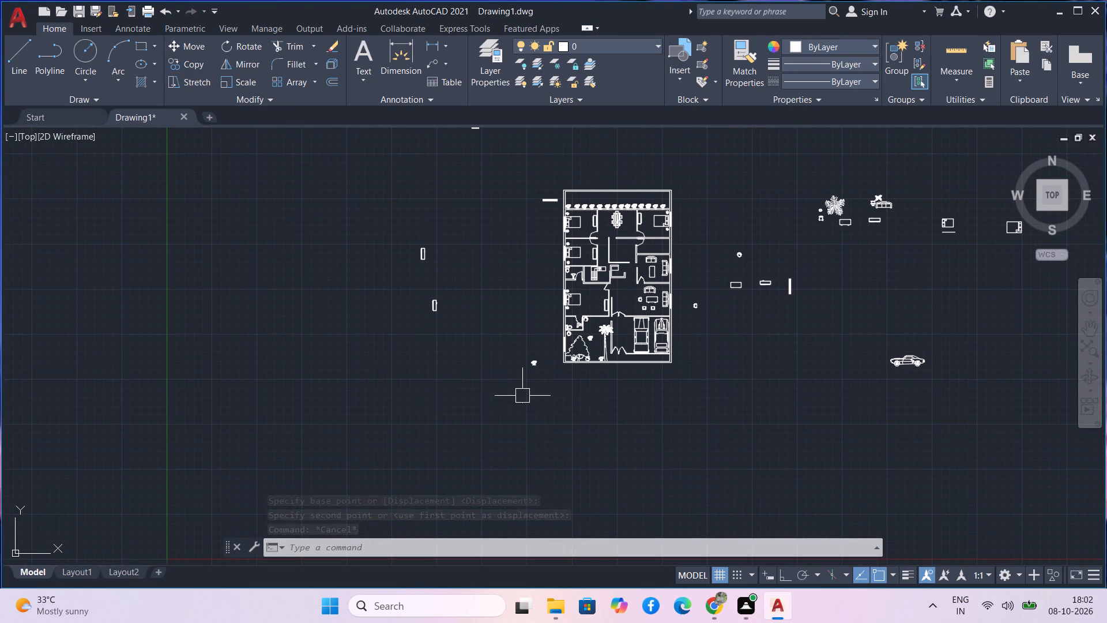
scroll(457, 311, up, 3)
middle_drag(457, 302, 622, 461)
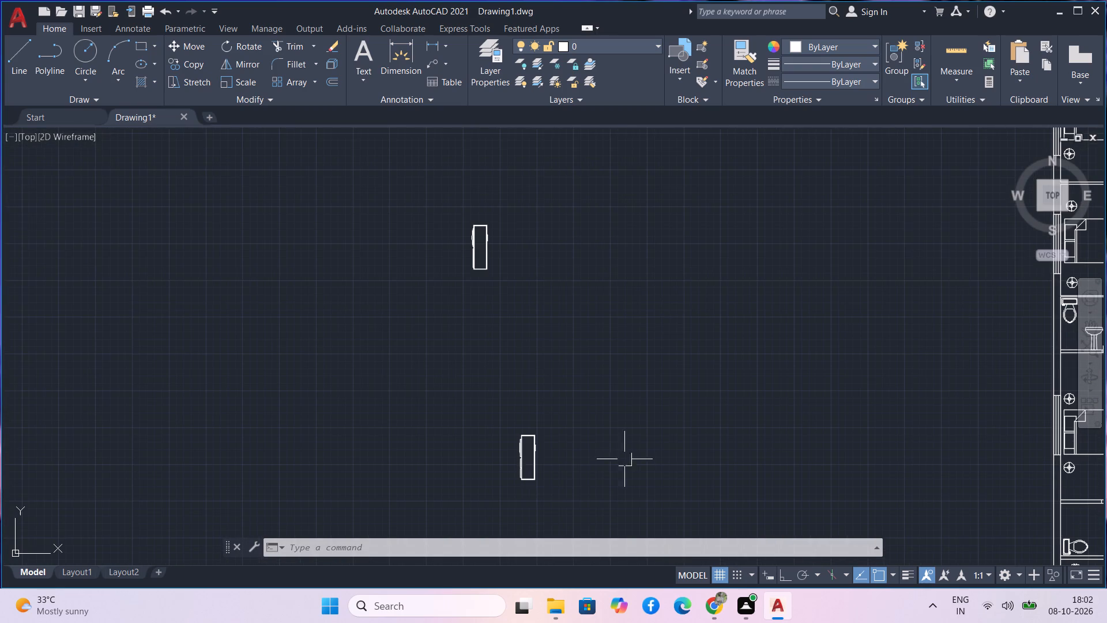
scroll(634, 463, down, 2)
middle_drag(695, 294, 696, 323)
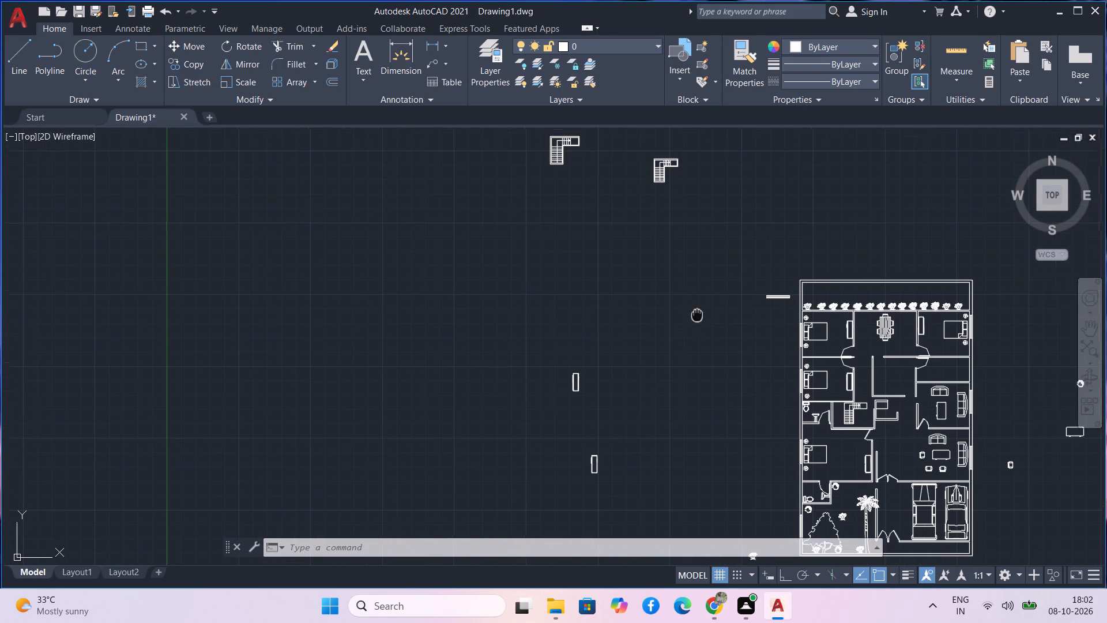
middle_drag(696, 323, 686, 374)
scroll(685, 376, down, 1)
drag(752, 295, 713, 299)
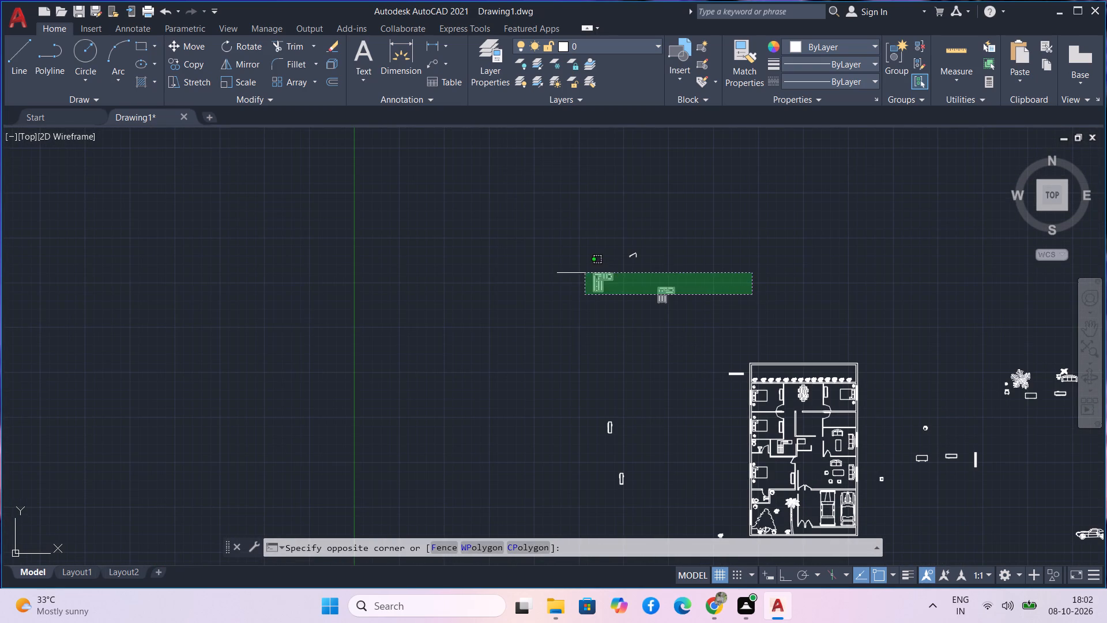
click(581, 255)
key(Delete)
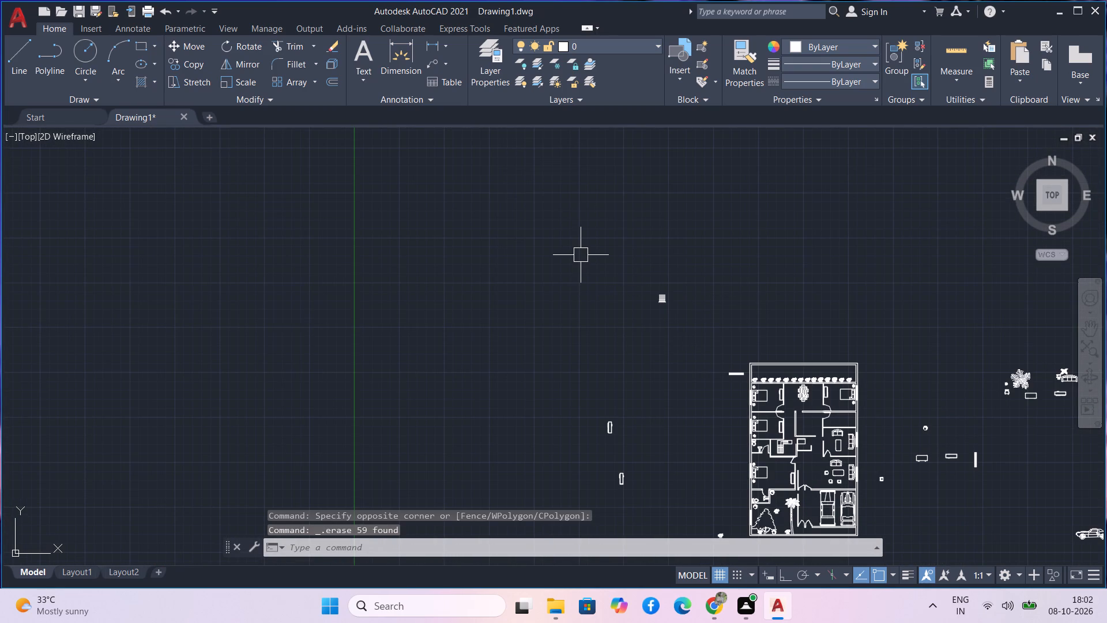
Erase the two spare upright entertainment centers standing left of the house plan.
drag(652, 522, 605, 476)
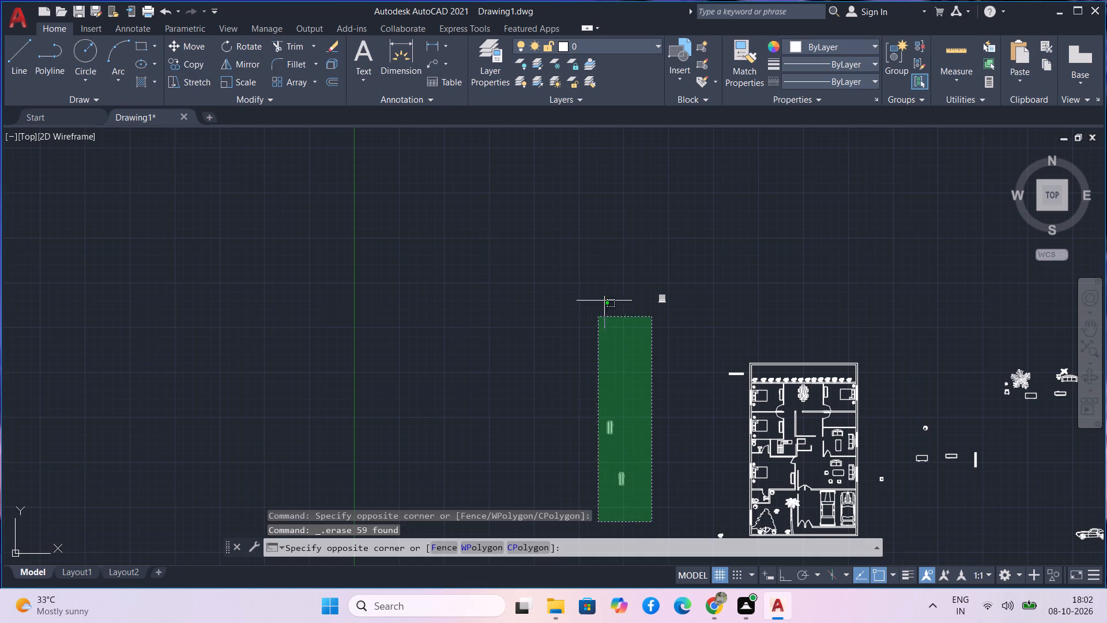
click(554, 253)
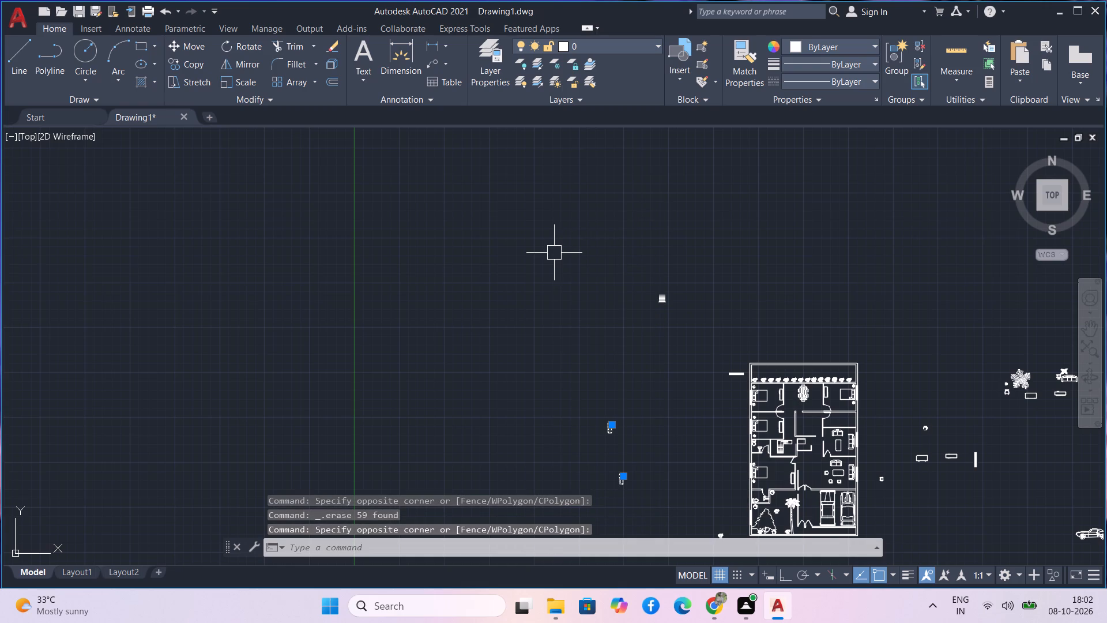
key(Delete)
Erase the leftover staircase lines above and left of the plan.
scroll(554, 253, down, 1)
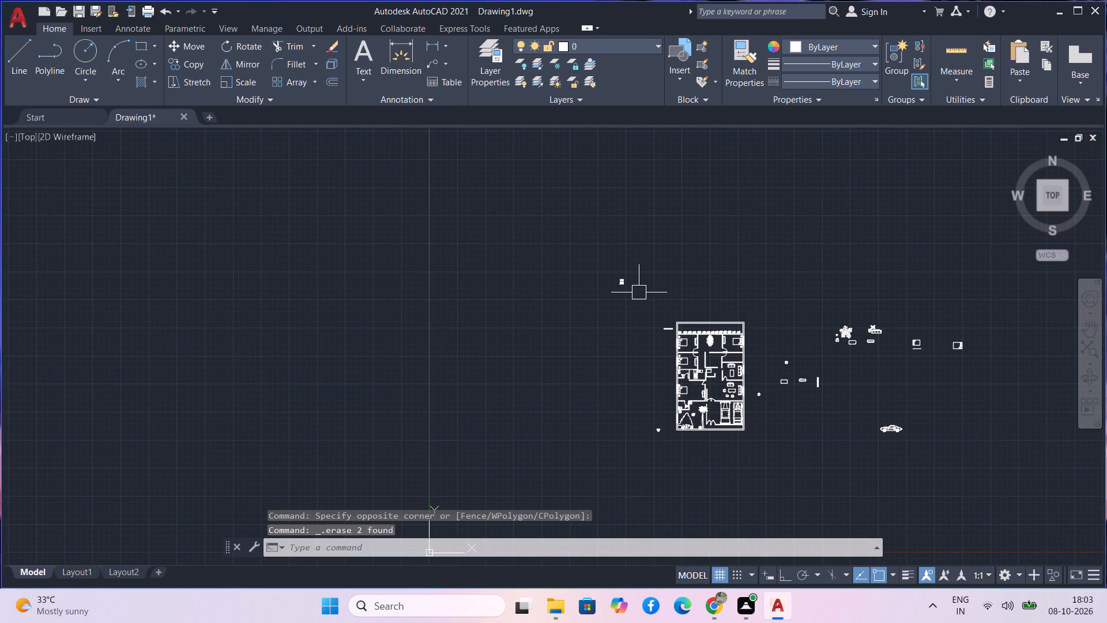
drag(639, 292, 634, 284)
click(607, 251)
key(Delete)
Erase the spare horizontal window symbol beside the plan's upper-left corner, including its leftover end line.
scroll(657, 339, up, 4)
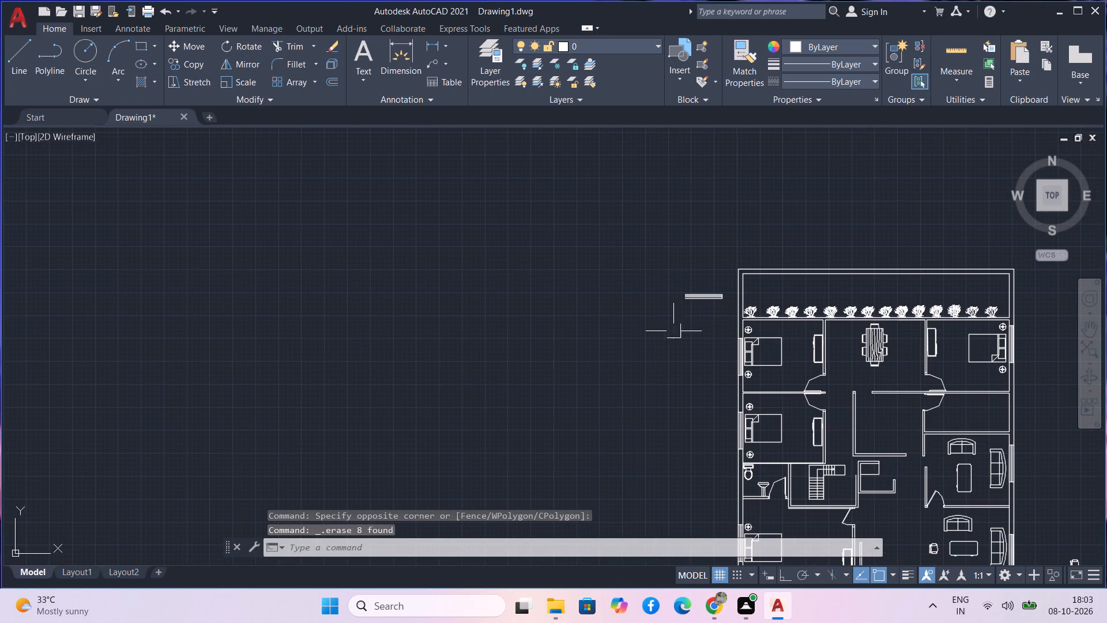
scroll(694, 325, up, 2)
drag(722, 279, 720, 255)
key(Delete)
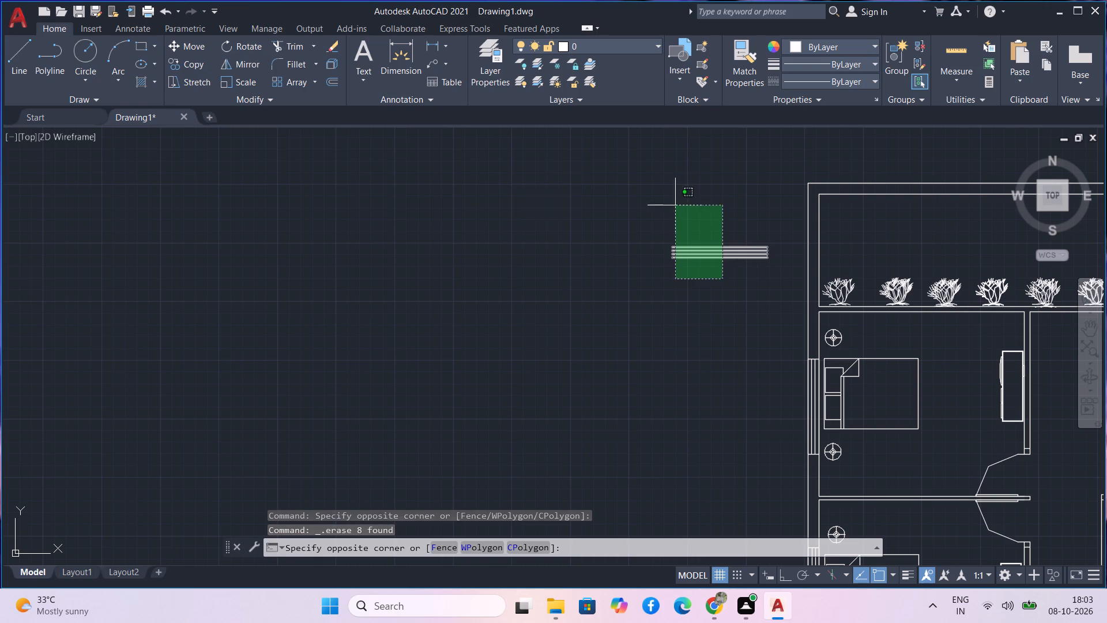
drag(677, 196, 679, 201)
key(Delete)
click(756, 258)
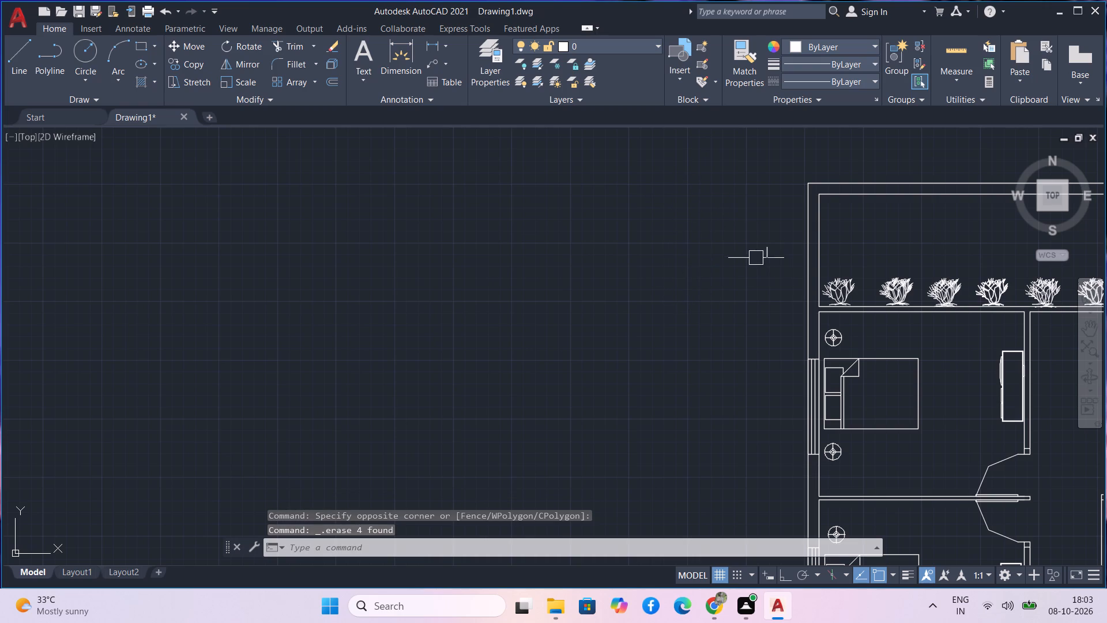
click(777, 253)
click(767, 261)
key(Delete)
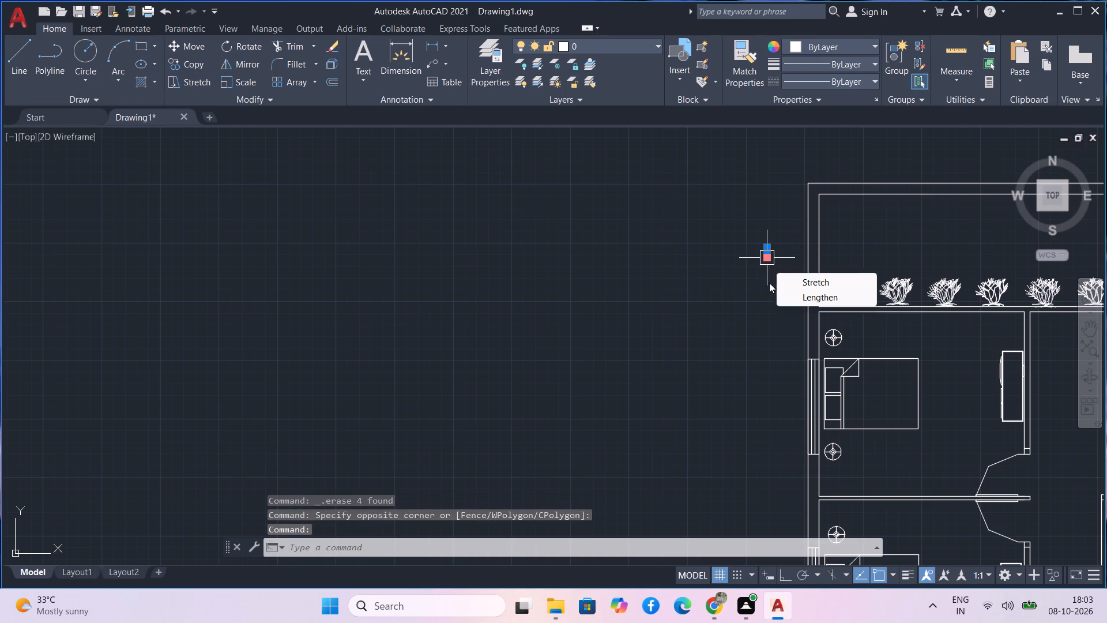
key(Delete)
Erase the spare shrub outside the plan's lower-left corner.
scroll(728, 303, down, 2)
scroll(683, 325, down, 1)
middle_drag(677, 337, 649, 178)
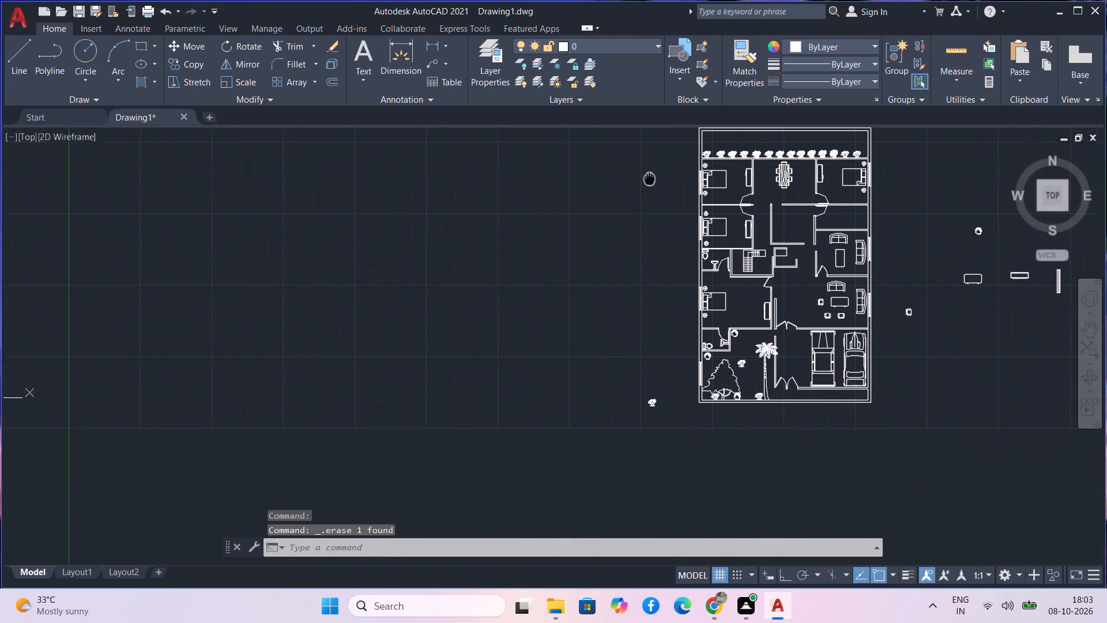
scroll(656, 405, up, 5)
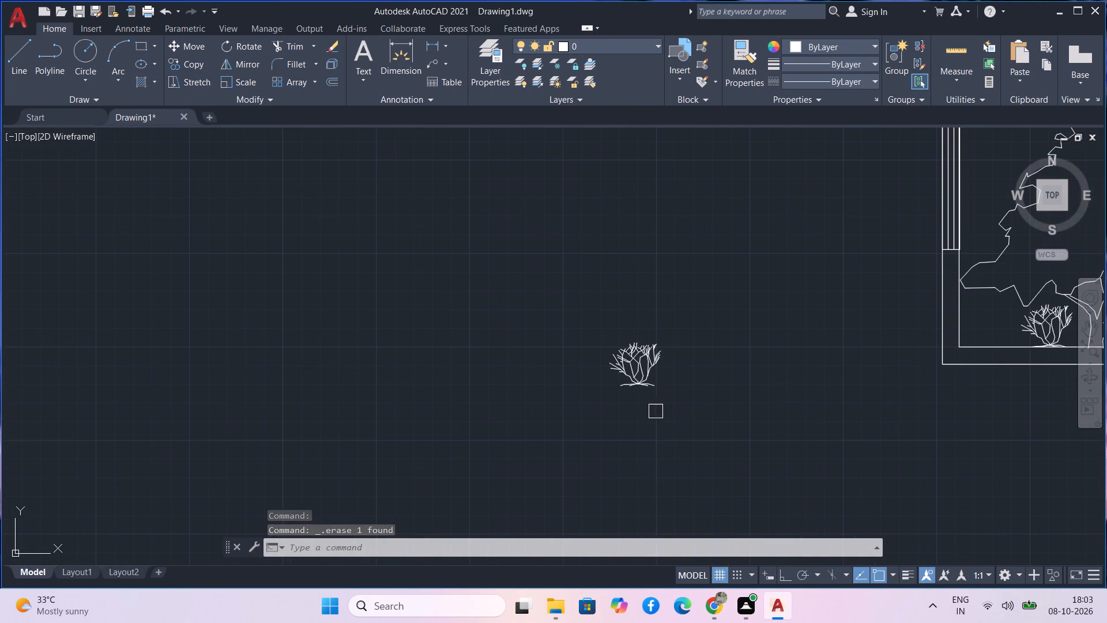
drag(664, 379, 657, 360)
click(582, 319)
key(Delete)
Erase the group of spare symbols just right of the plan, including the plant, chair, table, entertainment center and vertical window.
scroll(699, 448, down, 2)
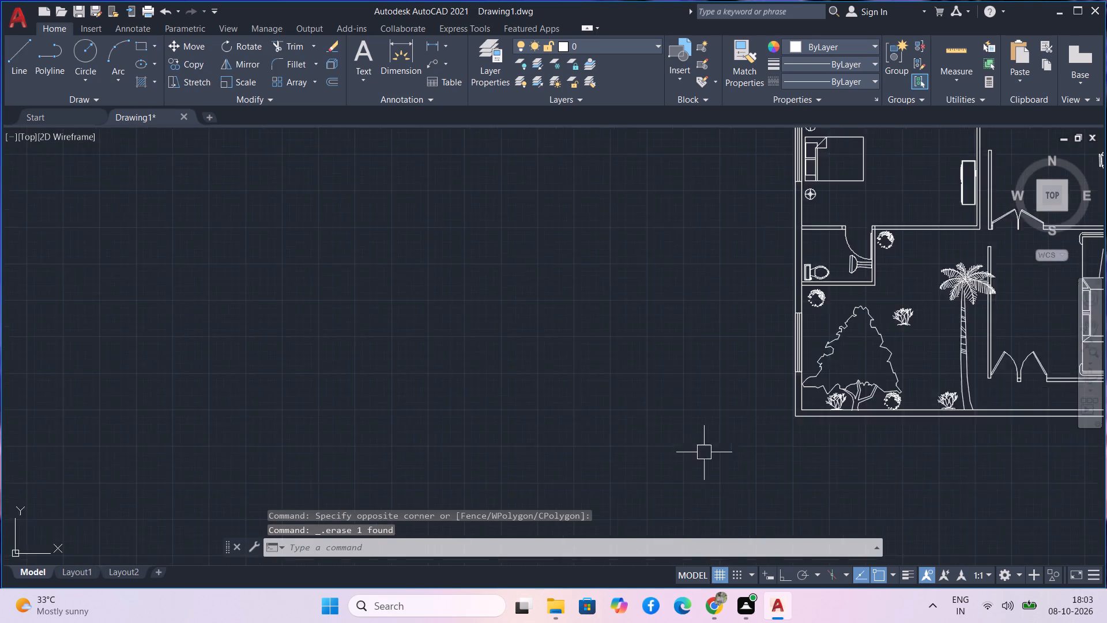
scroll(704, 451, down, 2)
middle_drag(846, 411, 464, 412)
drag(735, 402, 721, 363)
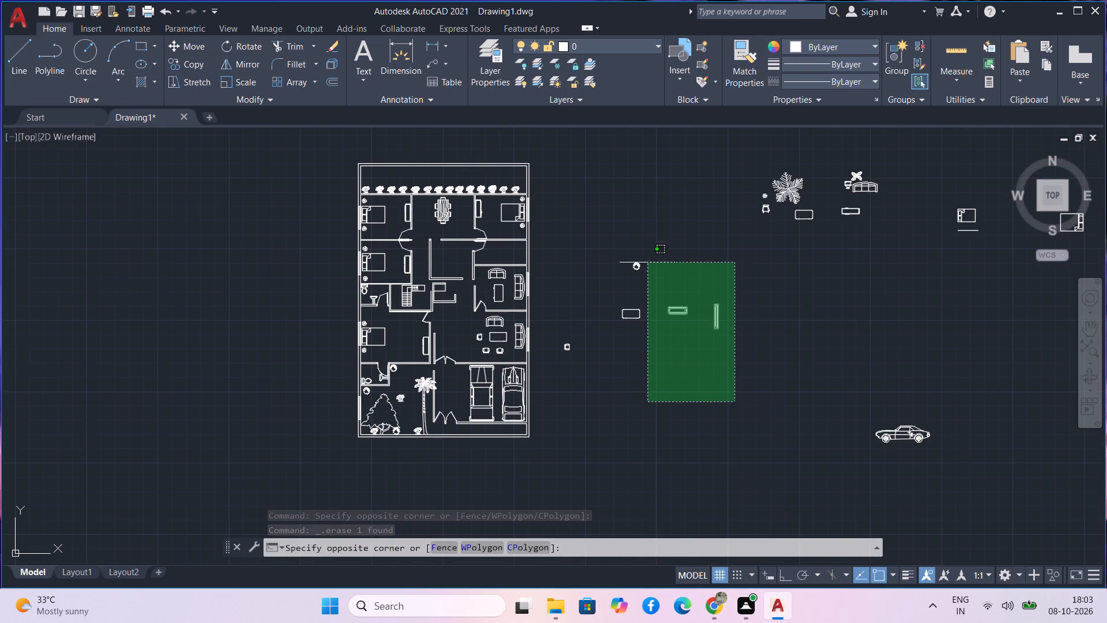
click(559, 200)
key(Delete)
Erase all remaining spare furniture, tree and car symbols farther right of the plan.
scroll(858, 298, down, 1)
middle_drag(864, 300, 608, 326)
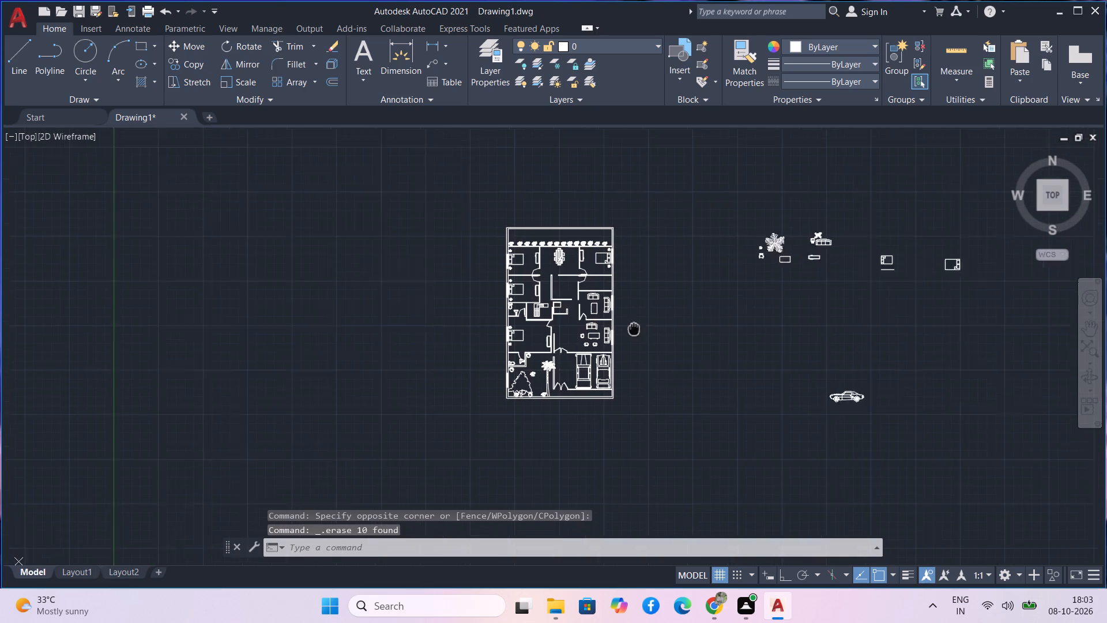
middle_drag(608, 326, 529, 309)
drag(717, 435, 652, 400)
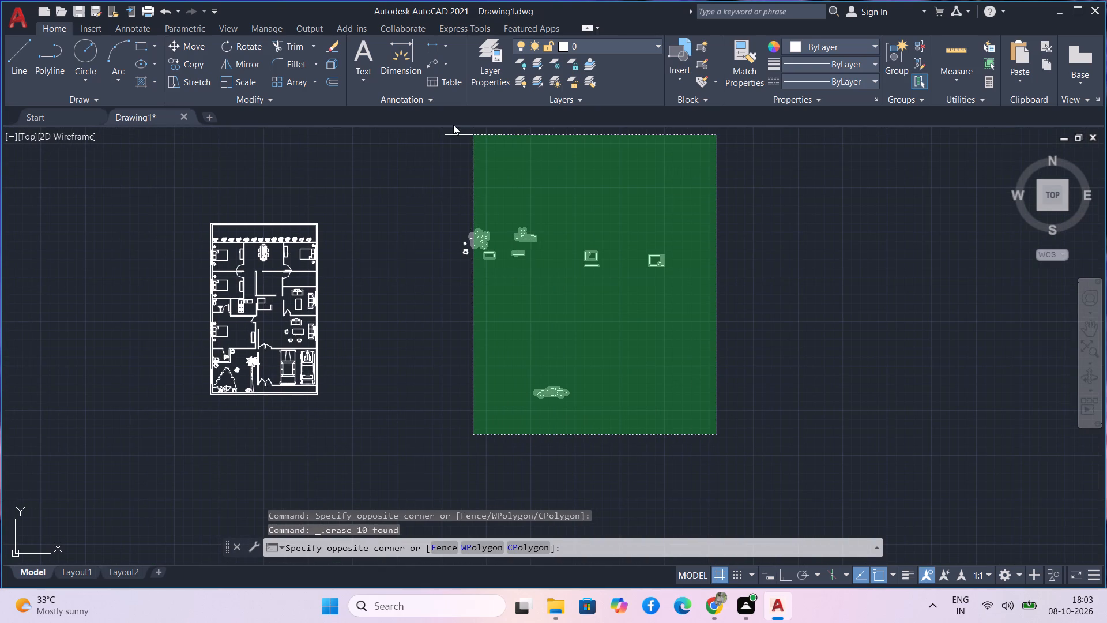
click(416, 135)
key(Delete)
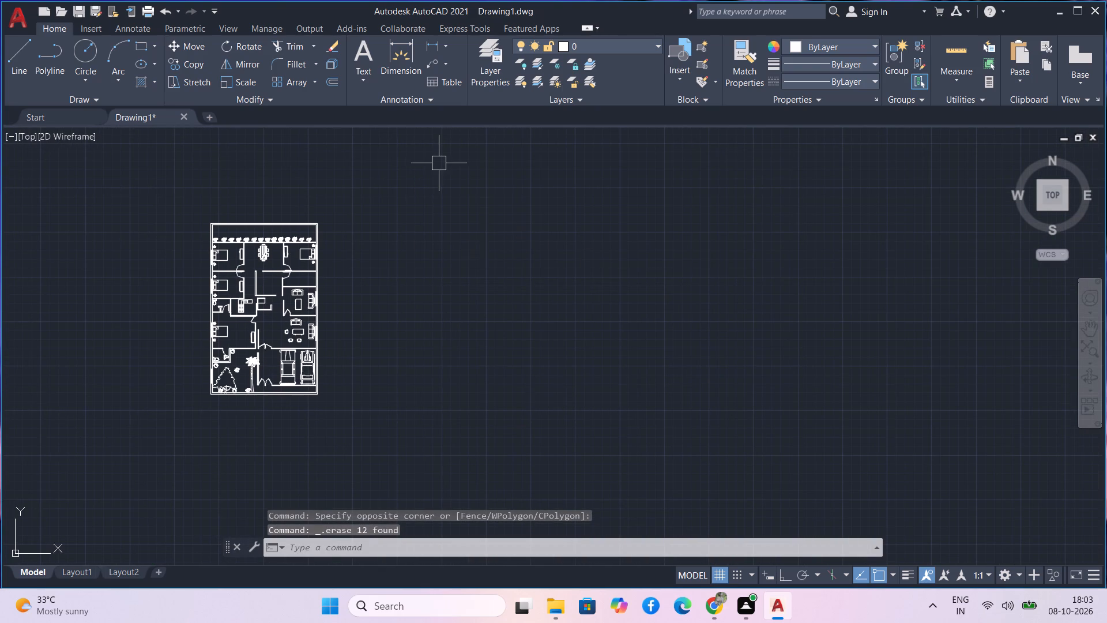
Add a linear dimension of the plan's overall width between its outer top corners, placed above the top wall.
middle_drag(394, 254, 683, 394)
scroll(653, 363, up, 2)
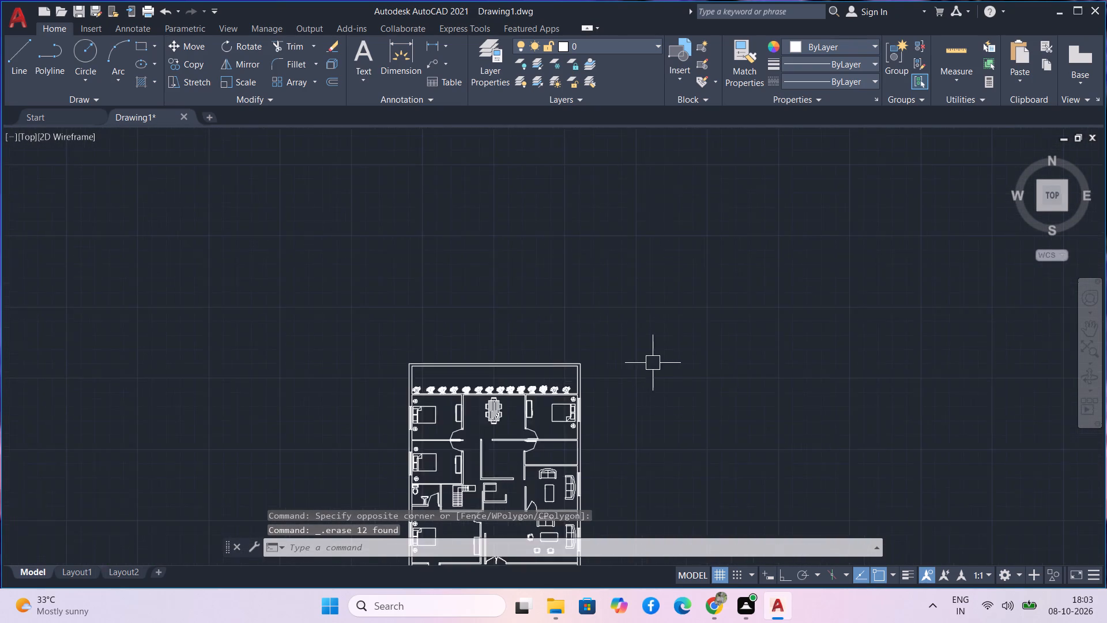
scroll(630, 364, up, 1)
middle_drag(616, 360, 925, 267)
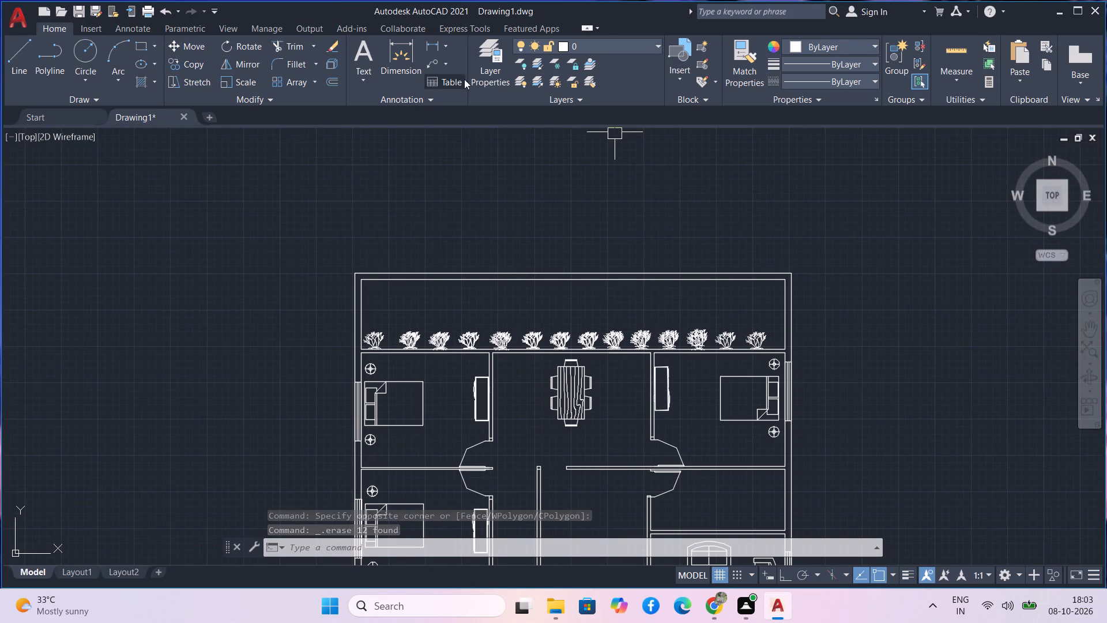
click(430, 50)
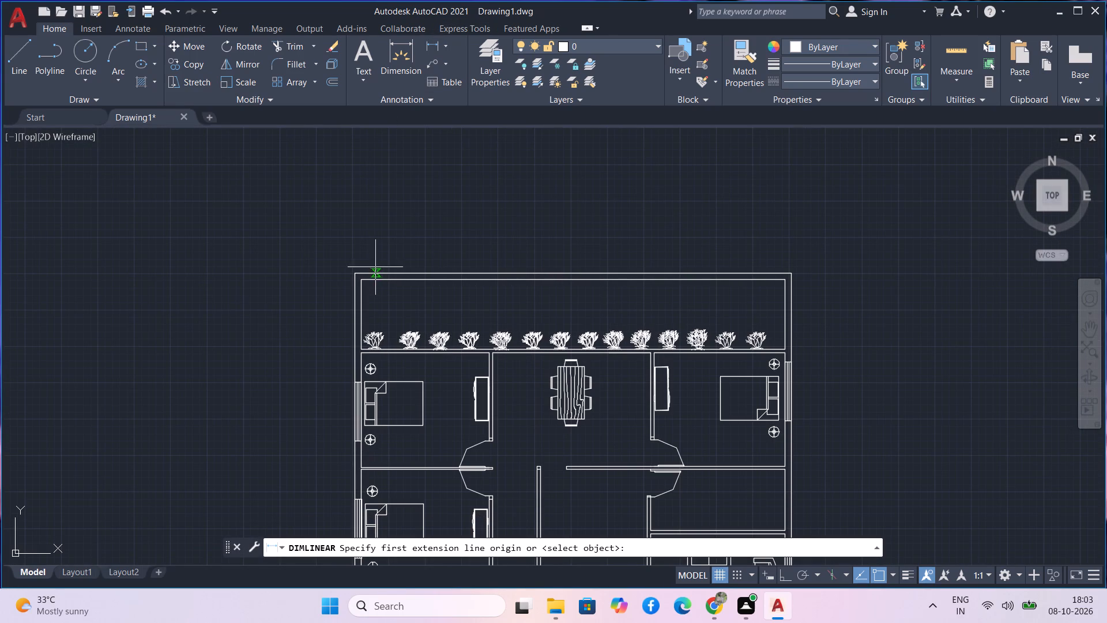
click(357, 273)
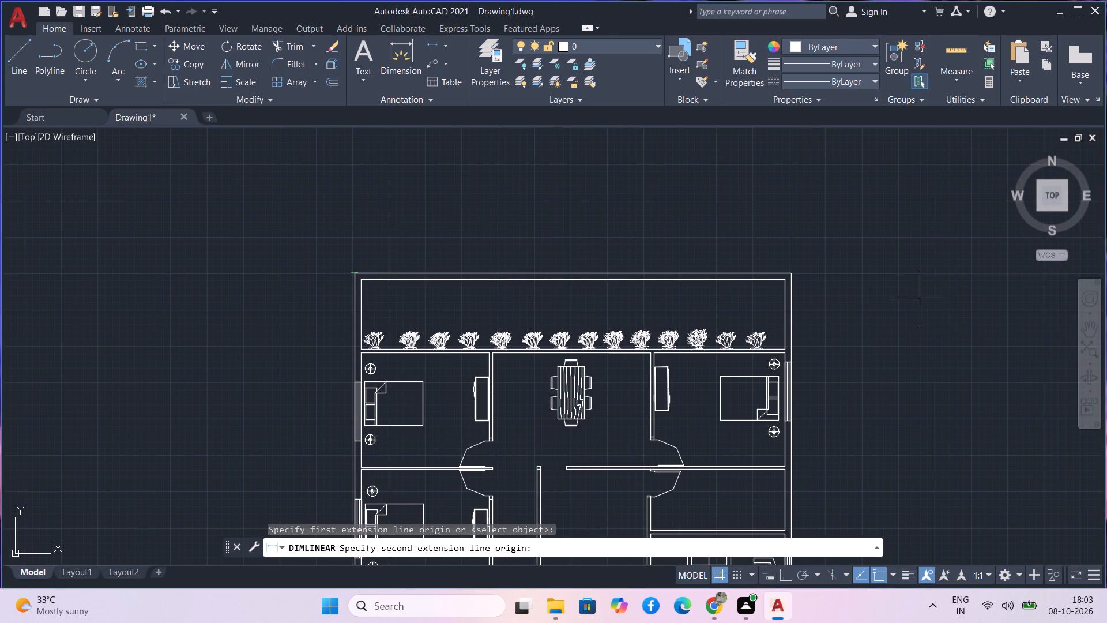
click(788, 269)
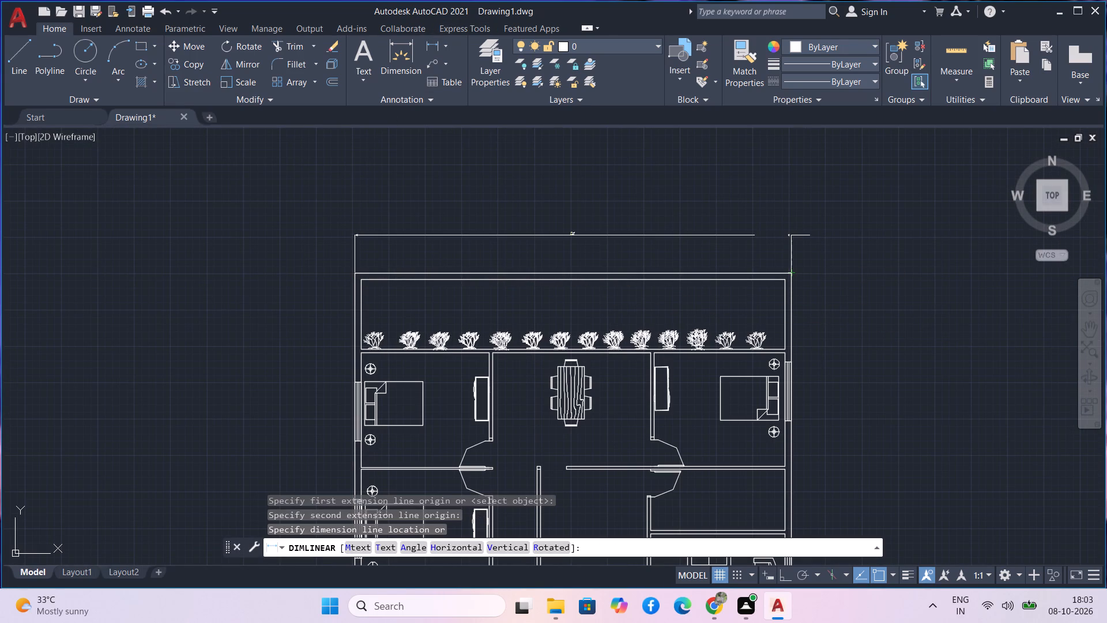
scroll(782, 235, up, 3)
middle_drag(785, 232, 797, 231)
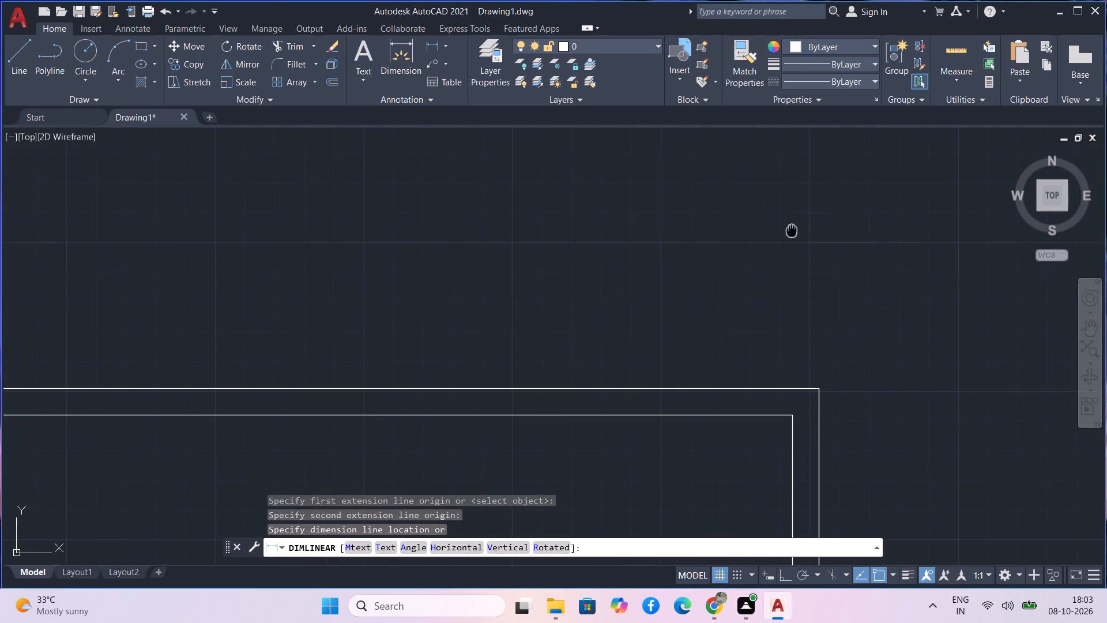
middle_drag(797, 231, 1040, 239)
click(711, 222)
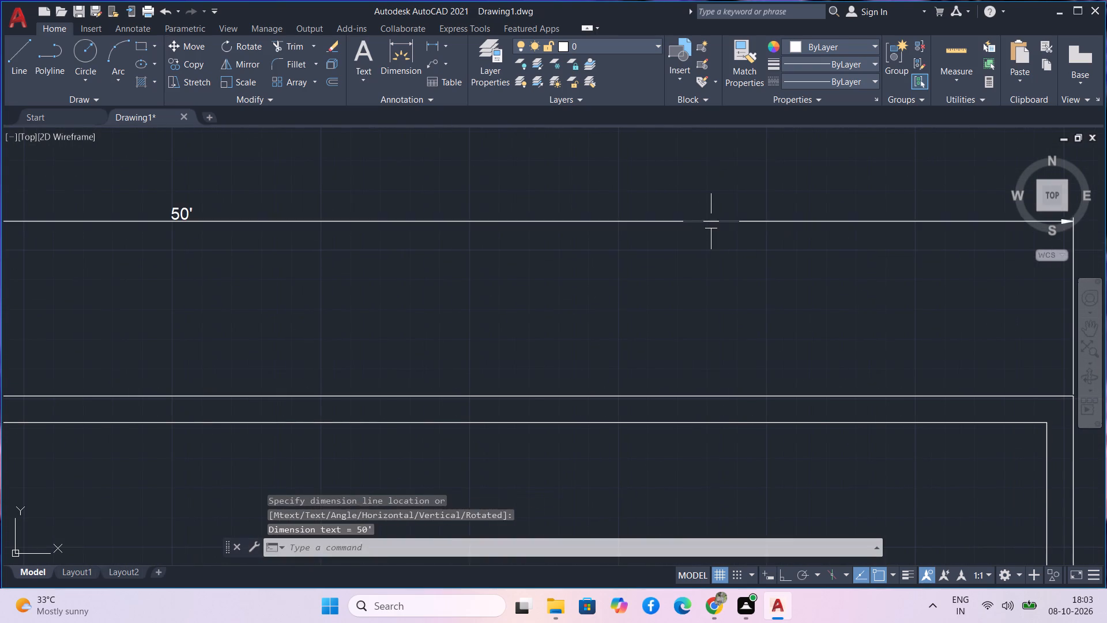
Add a linear dimension of the plan's overall length between its outer top-left and bottom-left corners, placed left of the exterior wall.
scroll(710, 253, down, 3)
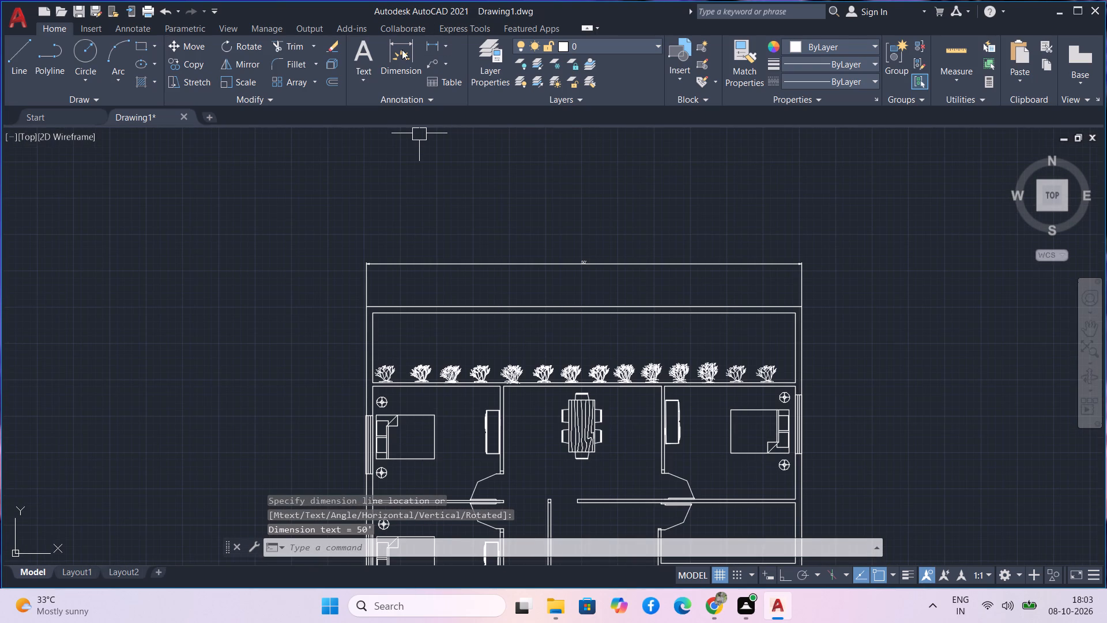
click(427, 48)
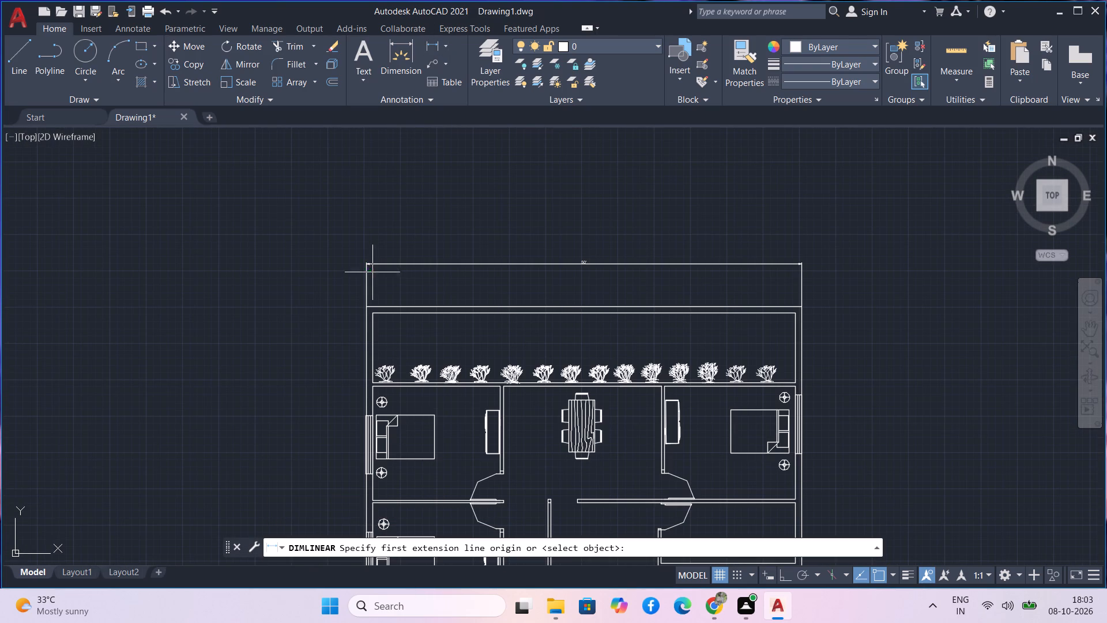
middle_drag(350, 295, 457, 145)
scroll(473, 163, up, 1)
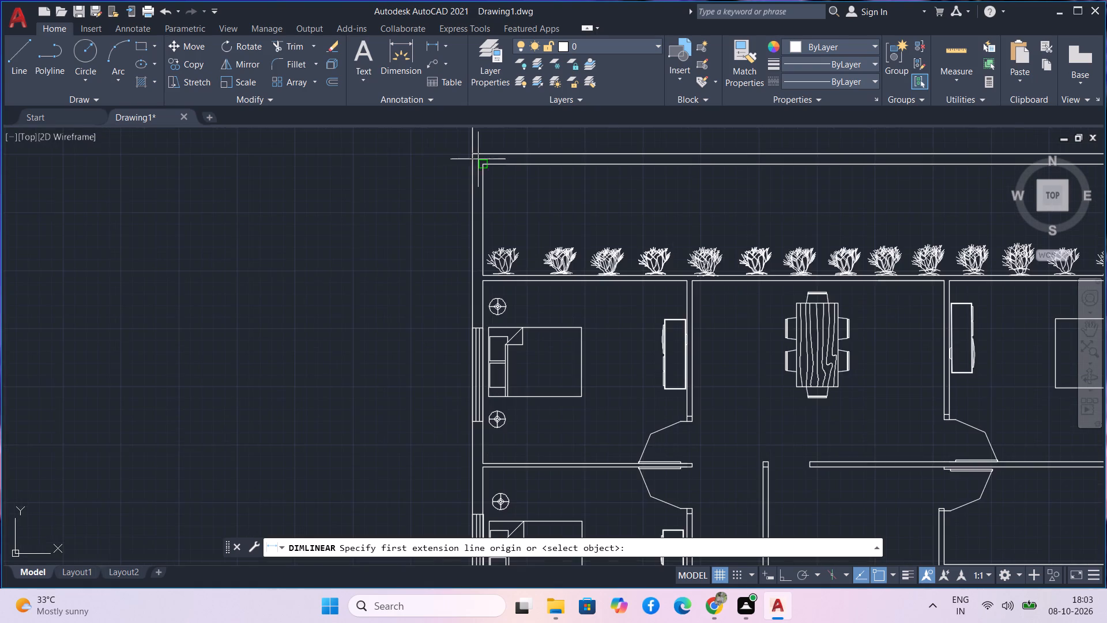
scroll(457, 167, up, 2)
middle_drag(476, 163, 429, 216)
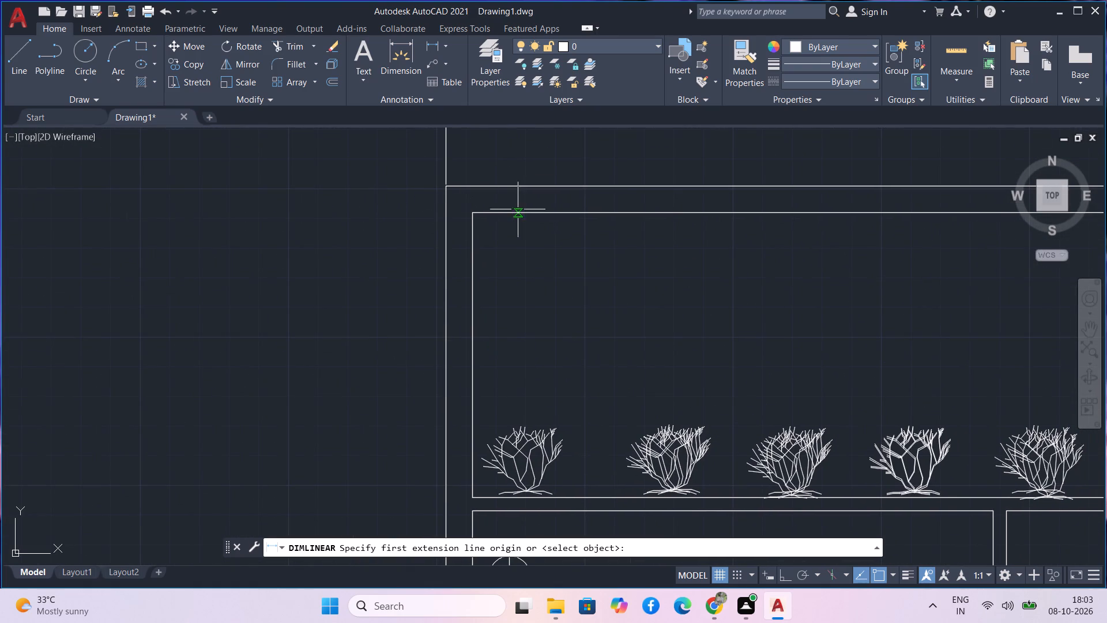
middle_drag(735, 272, 0, 163)
scroll(129, 170, down, 1)
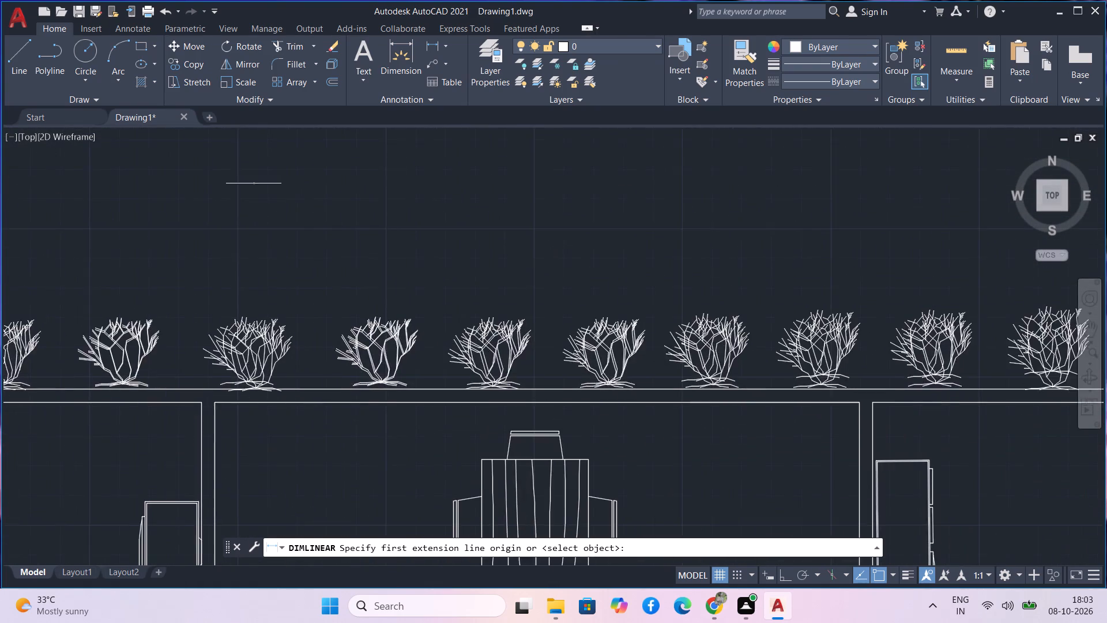
scroll(287, 186, down, 2)
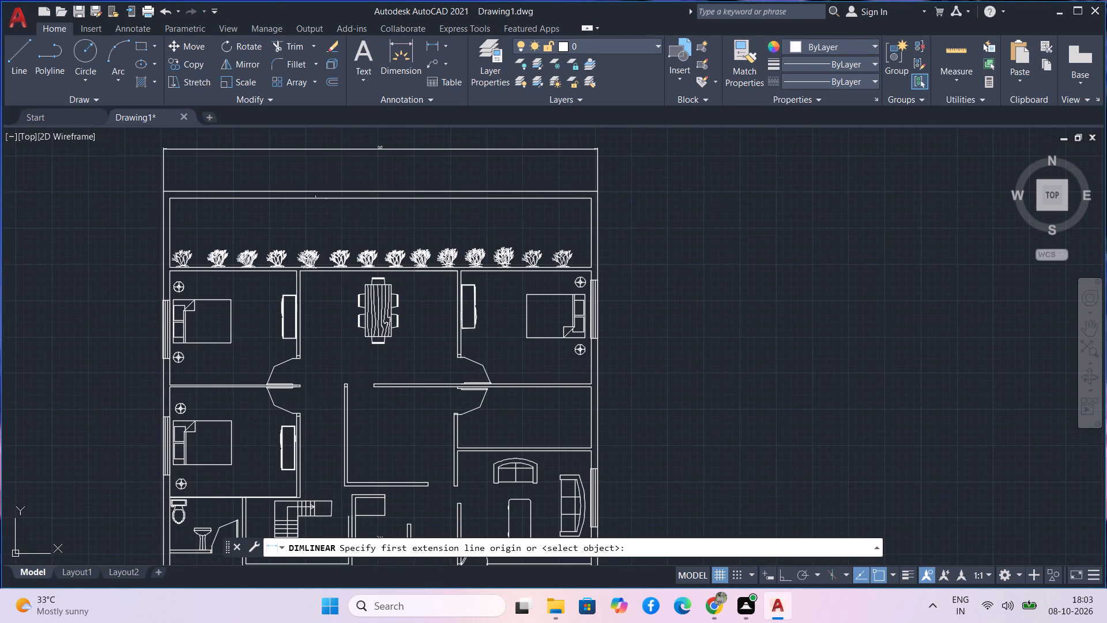
scroll(148, 204, up, 1)
middle_drag(150, 201, 321, 235)
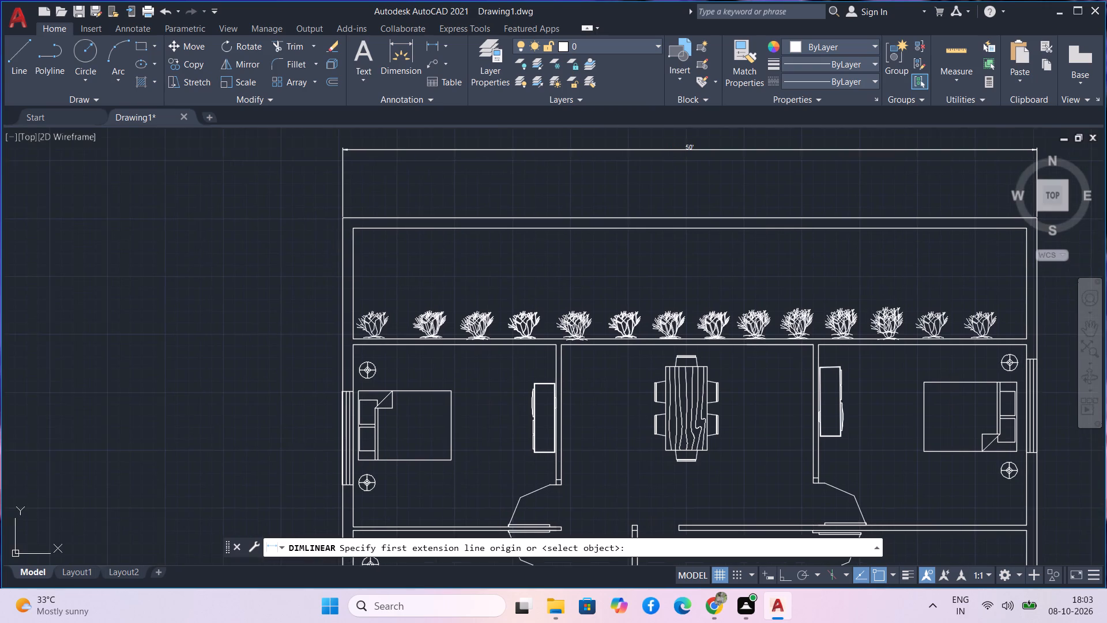
scroll(323, 226, up, 3)
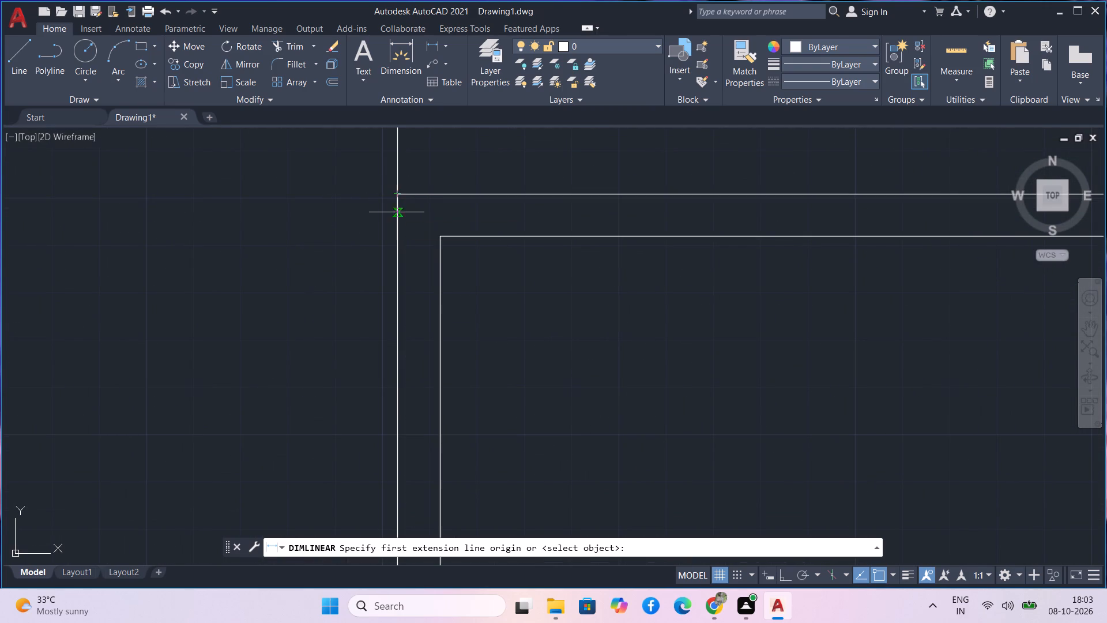
scroll(396, 214, up, 2)
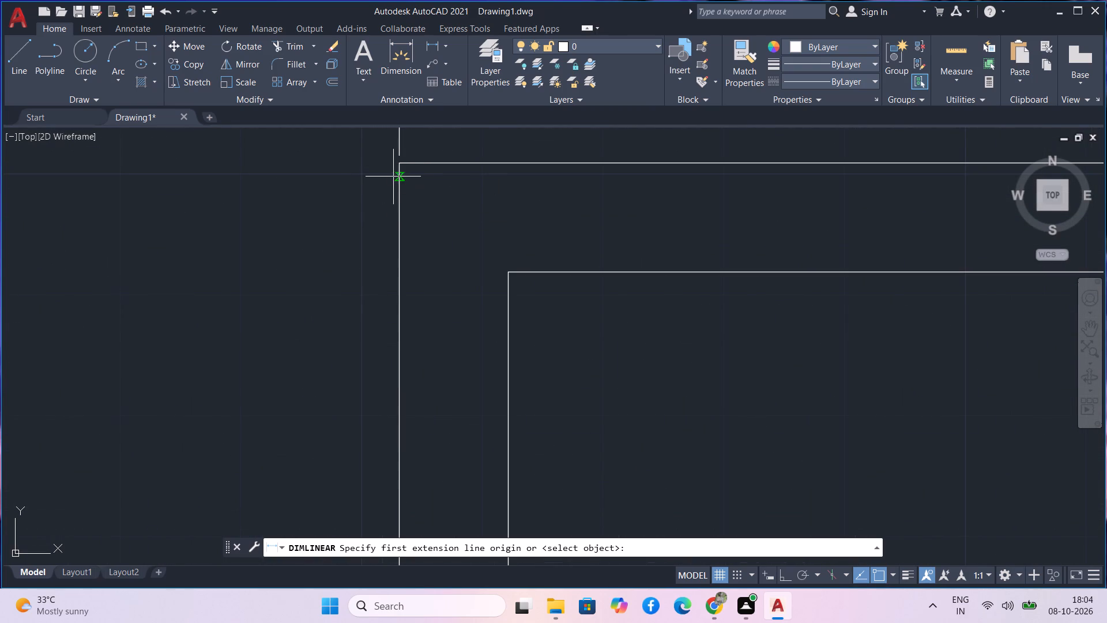
scroll(396, 175, up, 2)
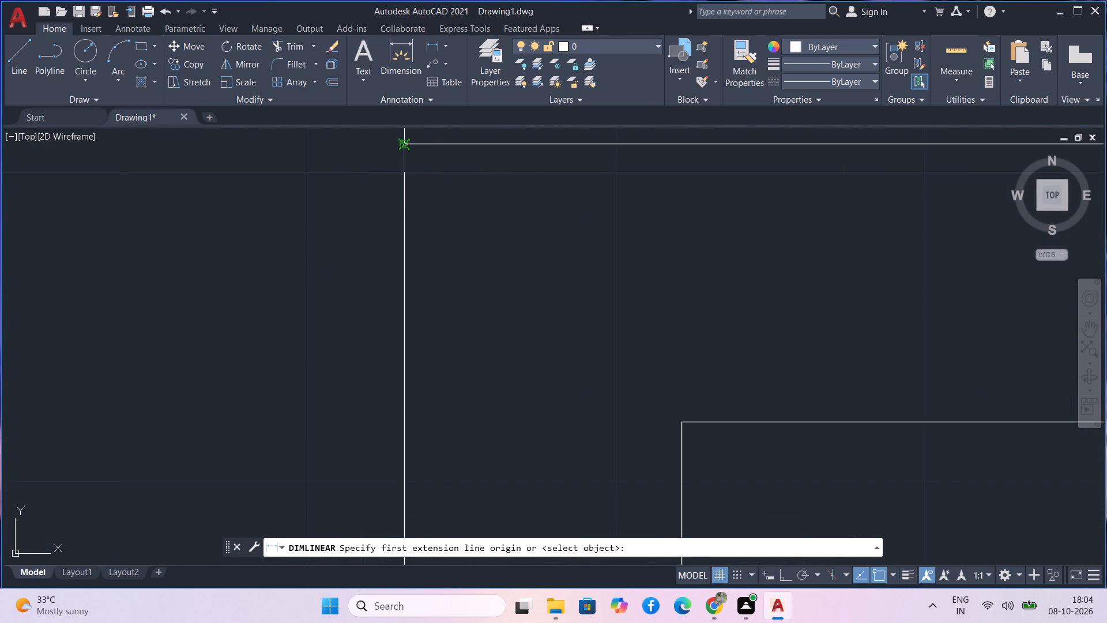
click(403, 147)
scroll(281, 226, down, 7)
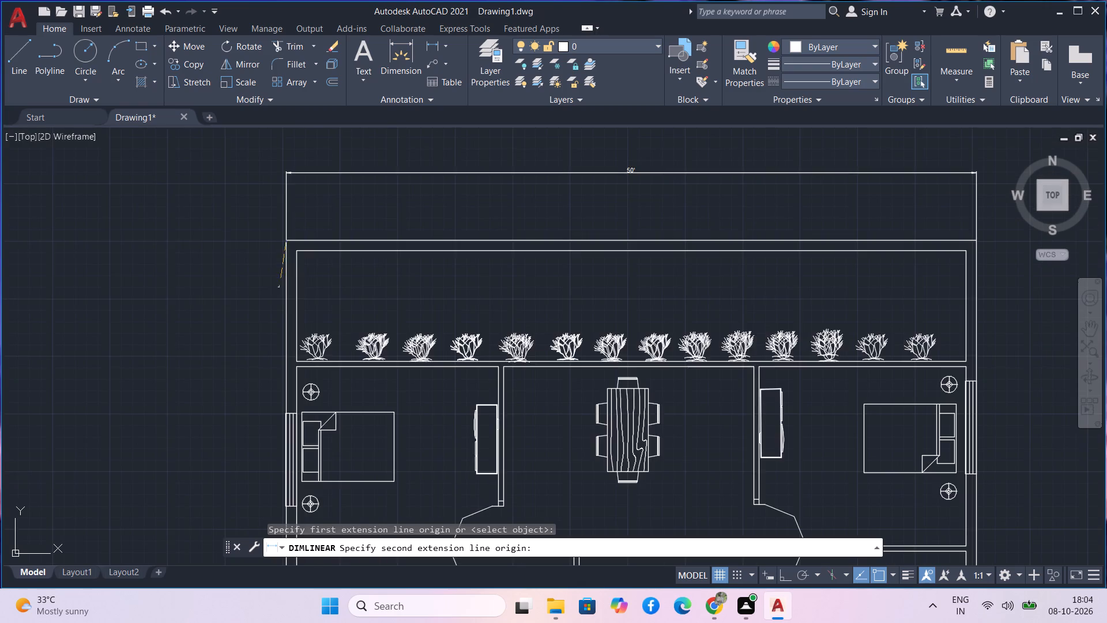
scroll(280, 291, down, 2)
middle_drag(291, 359, 413, 110)
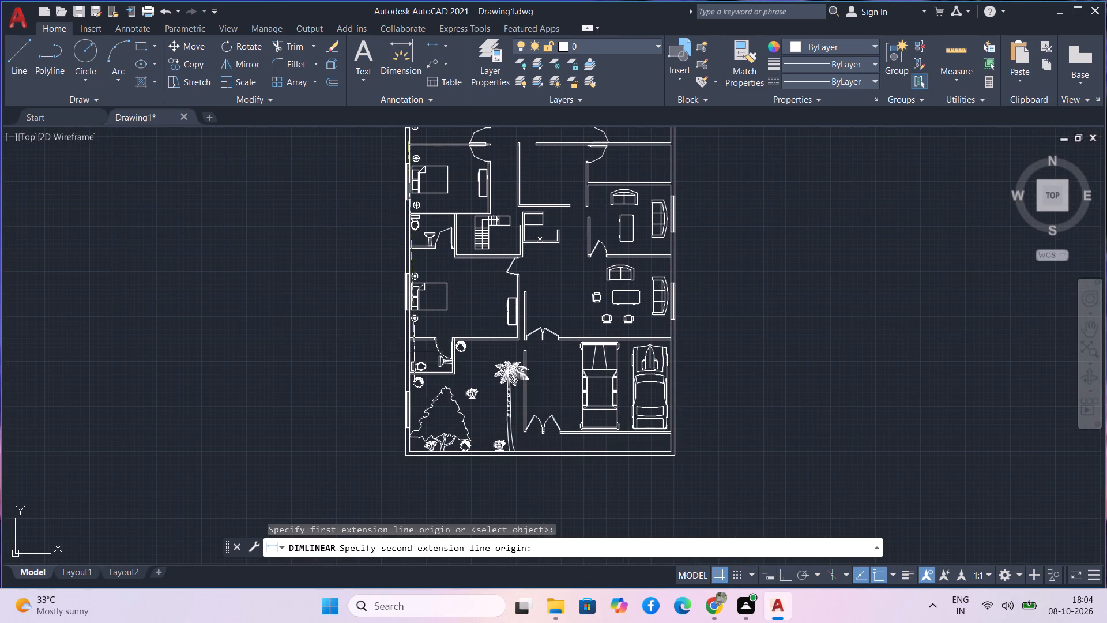
scroll(398, 457, up, 4)
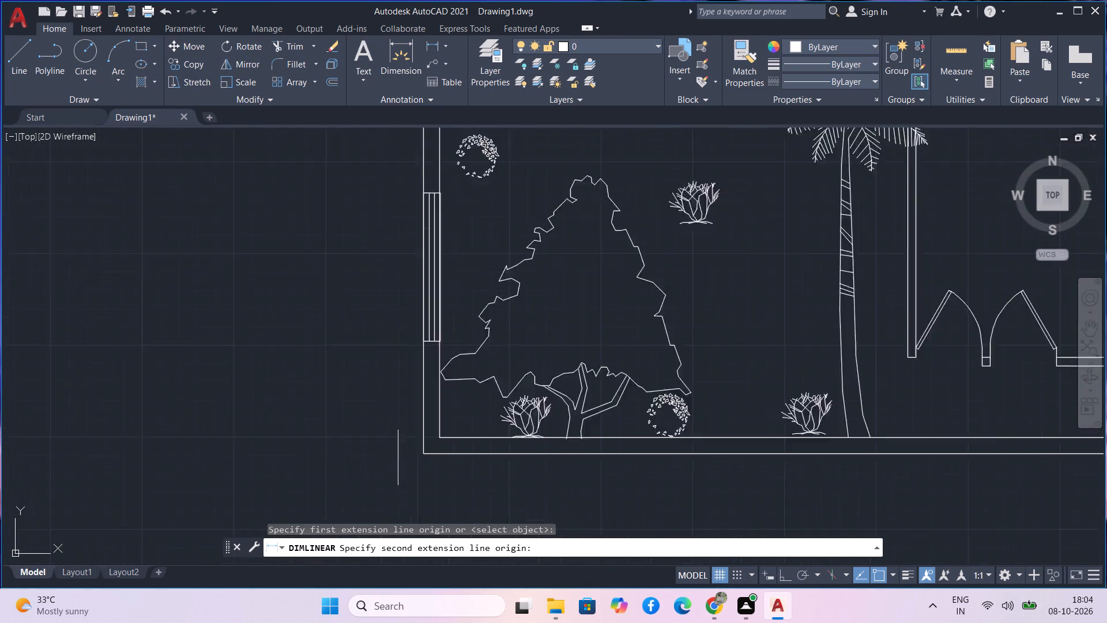
click(438, 456)
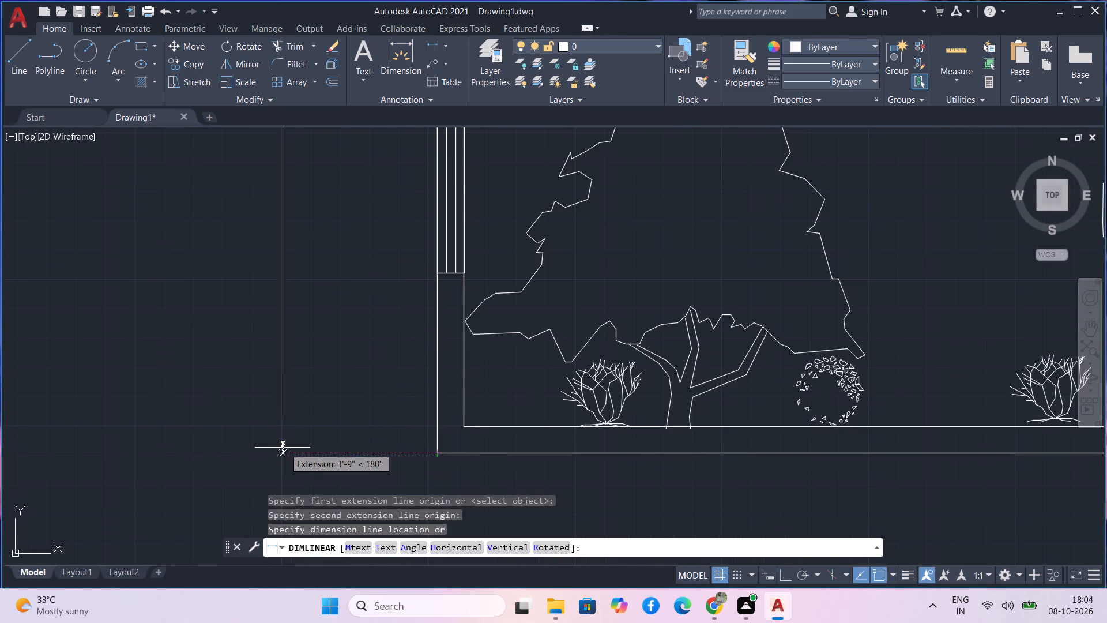
scroll(281, 446, down, 3)
click(281, 446)
scroll(302, 414, down, 2)
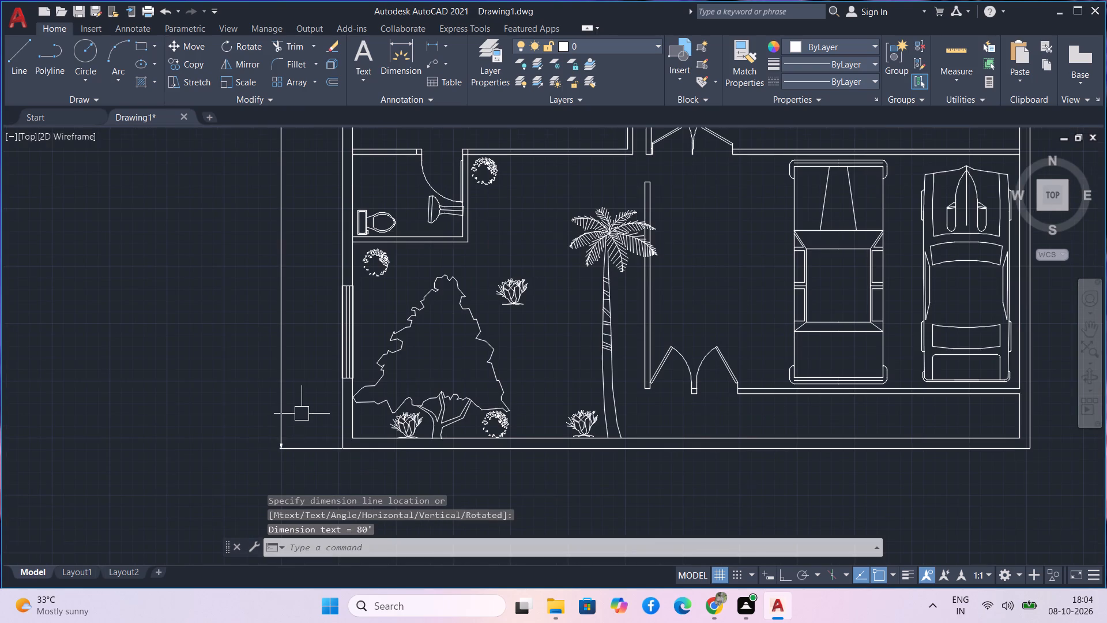
Stretch the vertical overall dimension slightly farther left, away from the plan's exterior wall.
scroll(302, 414, down, 2)
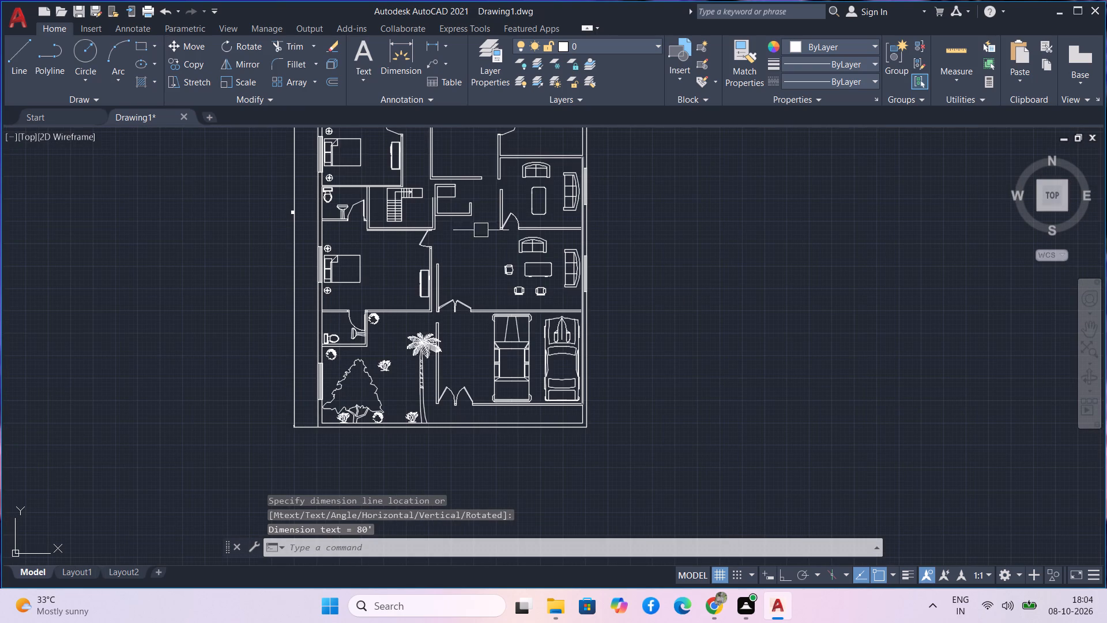
middle_drag(481, 219, 518, 365)
scroll(466, 321, up, 1)
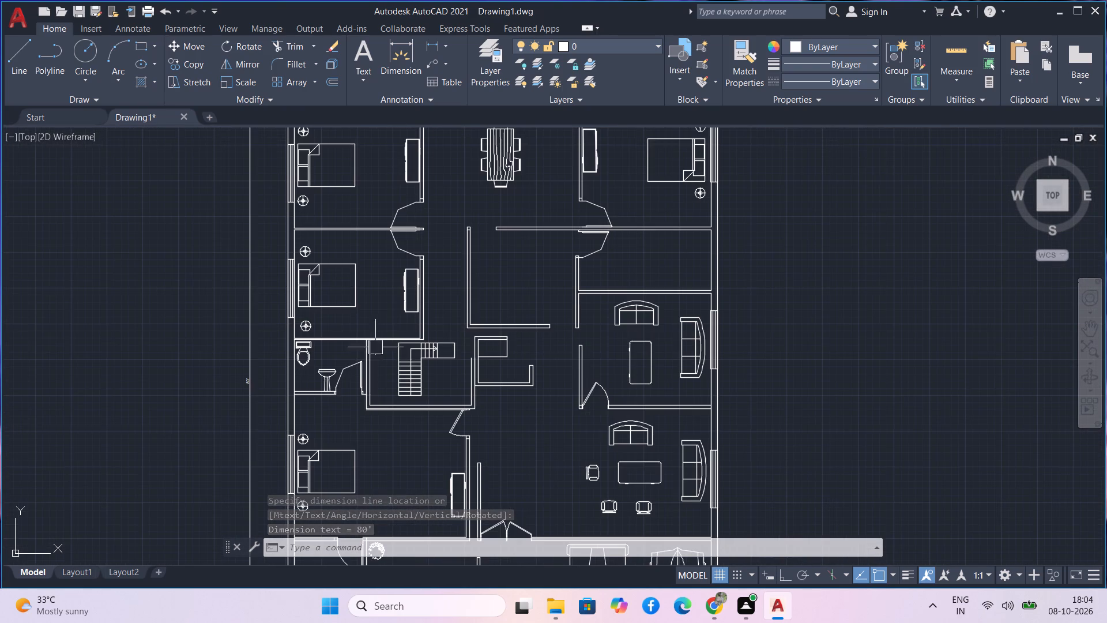
scroll(239, 396, up, 2)
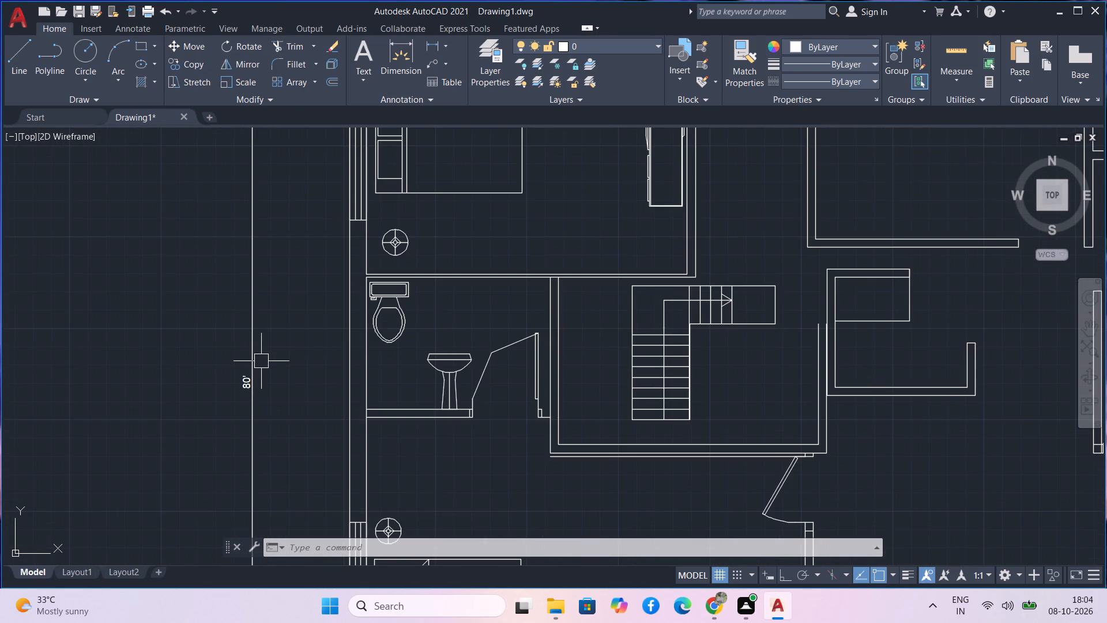
click(247, 392)
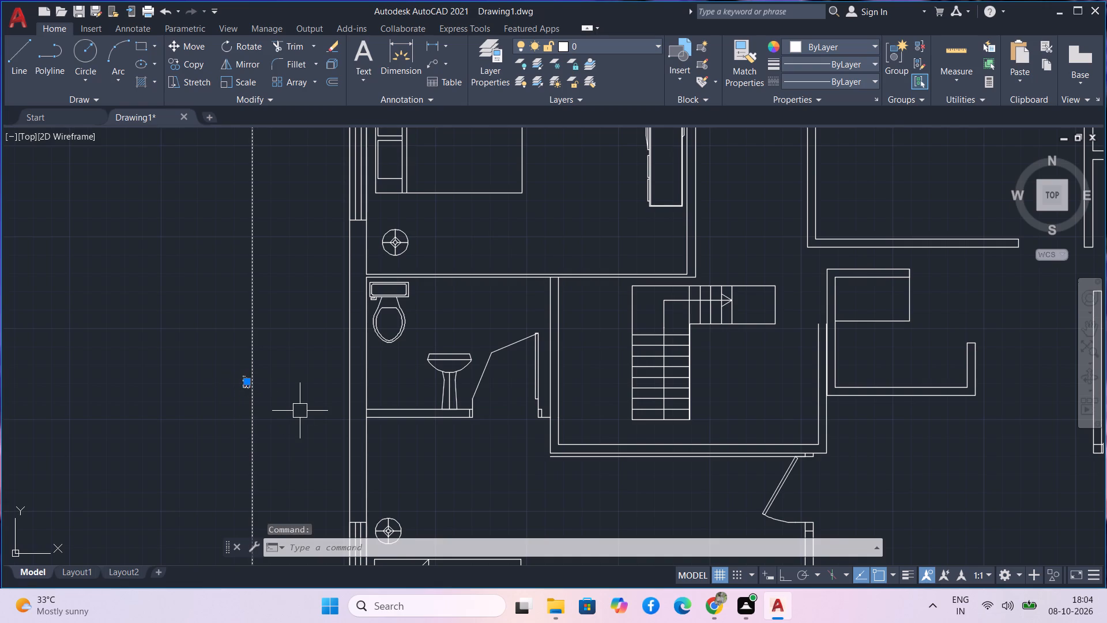
key(s)
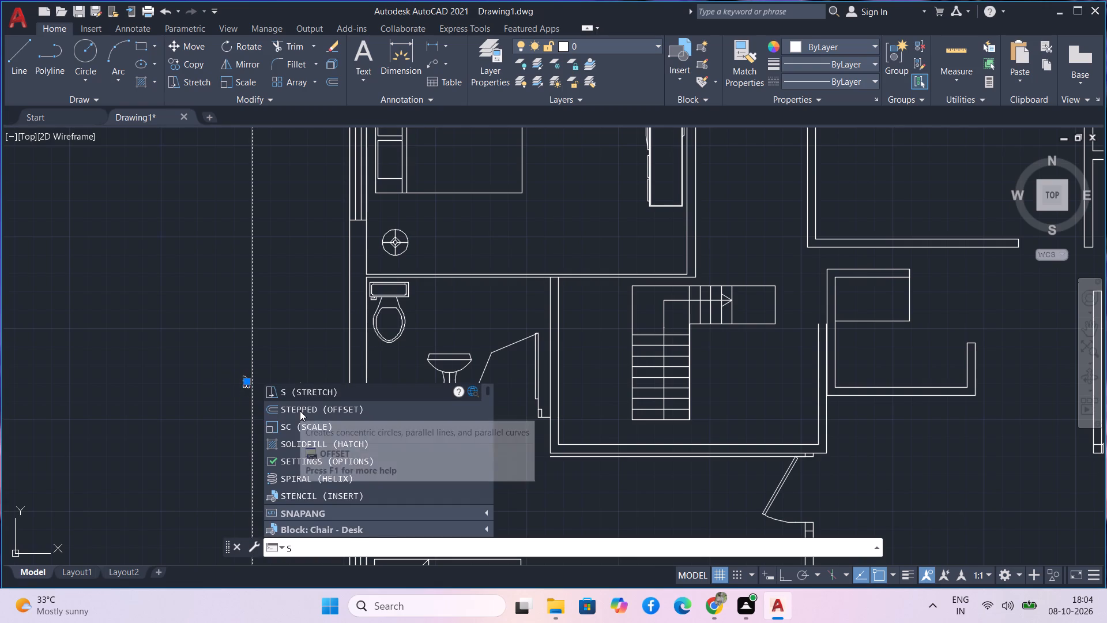
key(space)
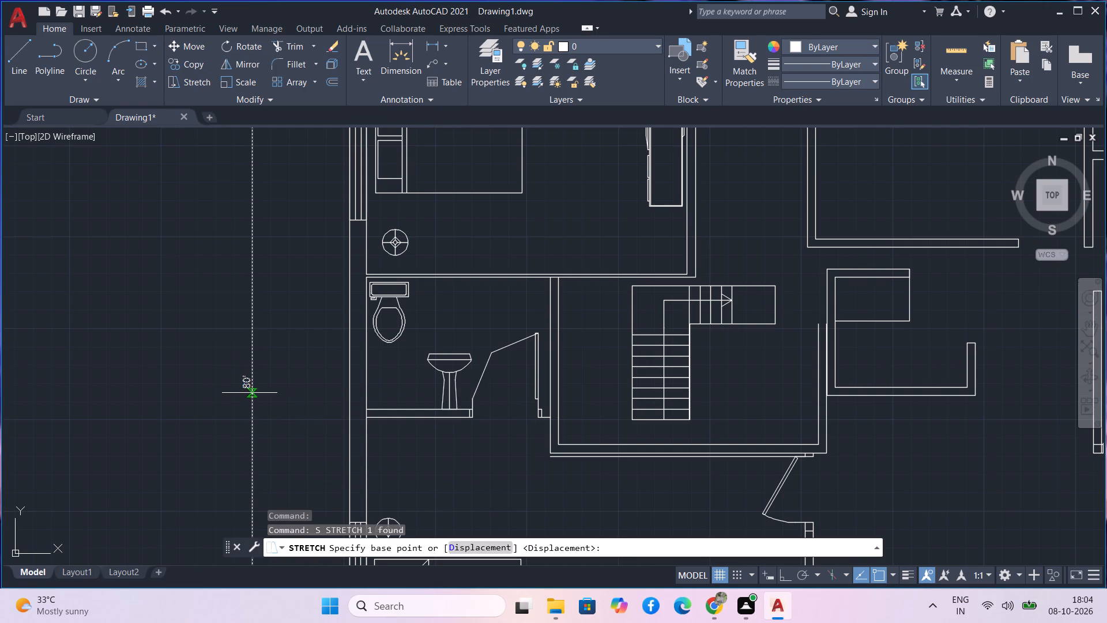
click(249, 391)
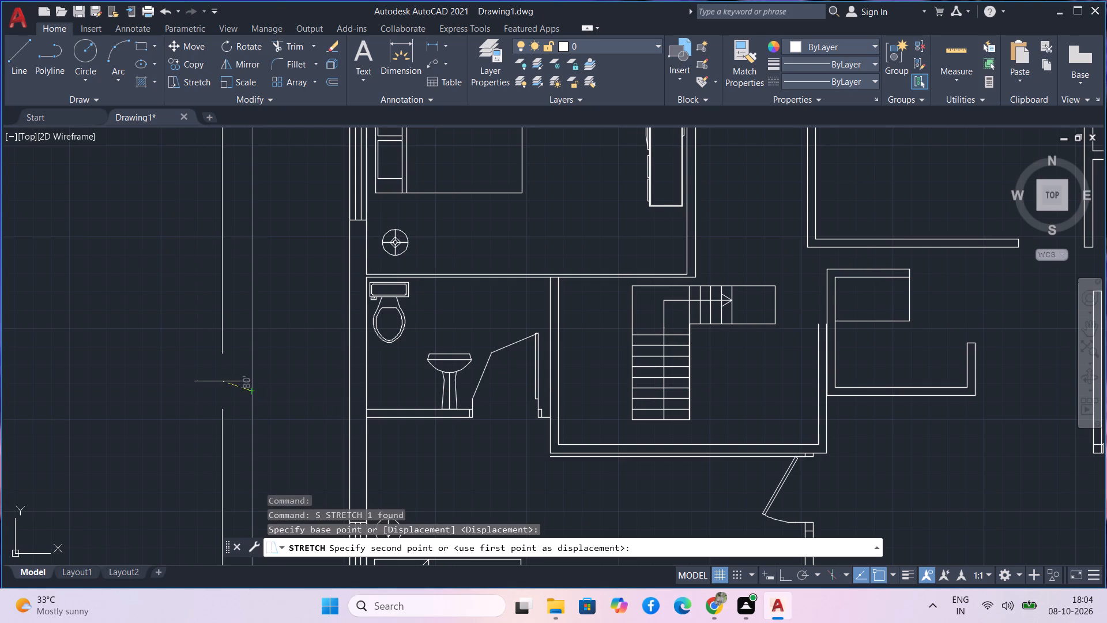
scroll(209, 393, down, 3)
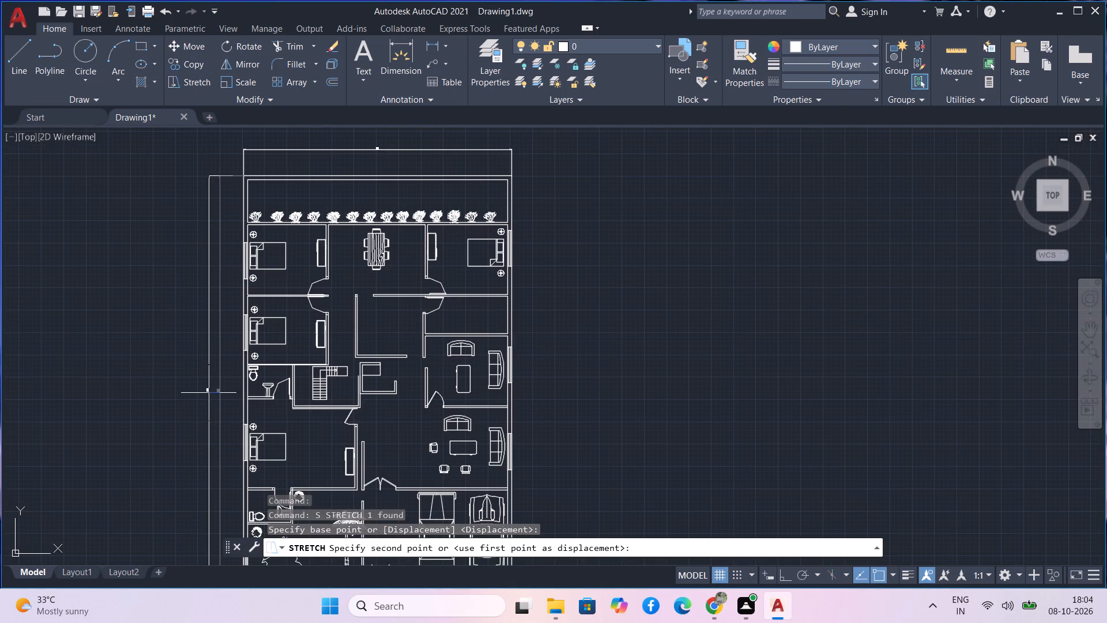
click(209, 393)
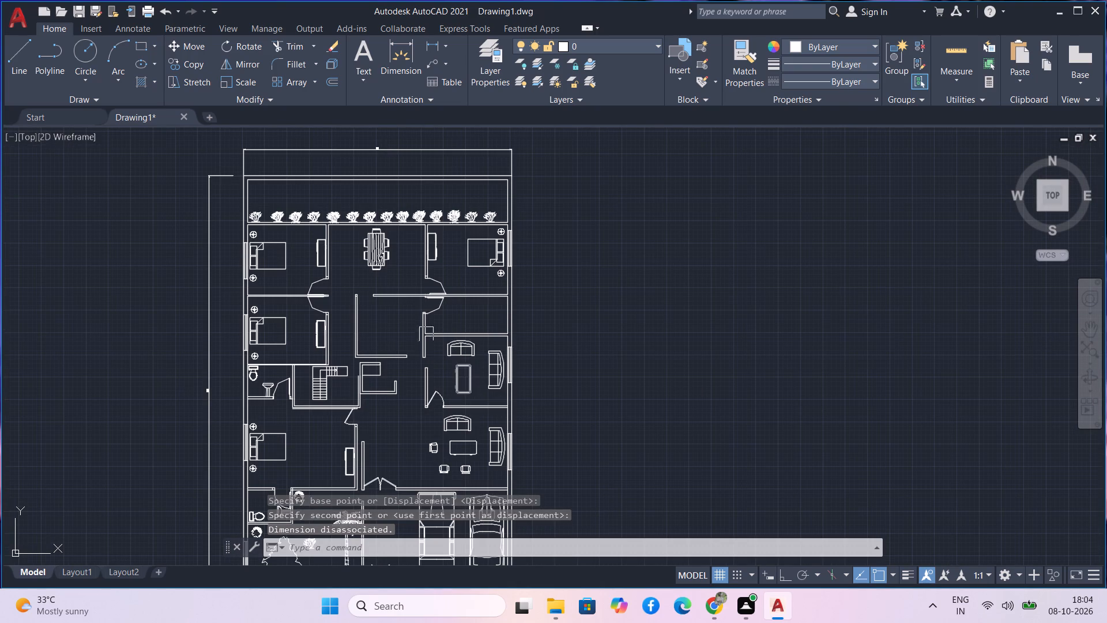
Add a two-line single-line text label reading "master" and "bed room" beside the bed in the lower-left bedroom, rotated 270°.
scroll(332, 283, up, 2)
middle_drag(258, 261, 259, 260)
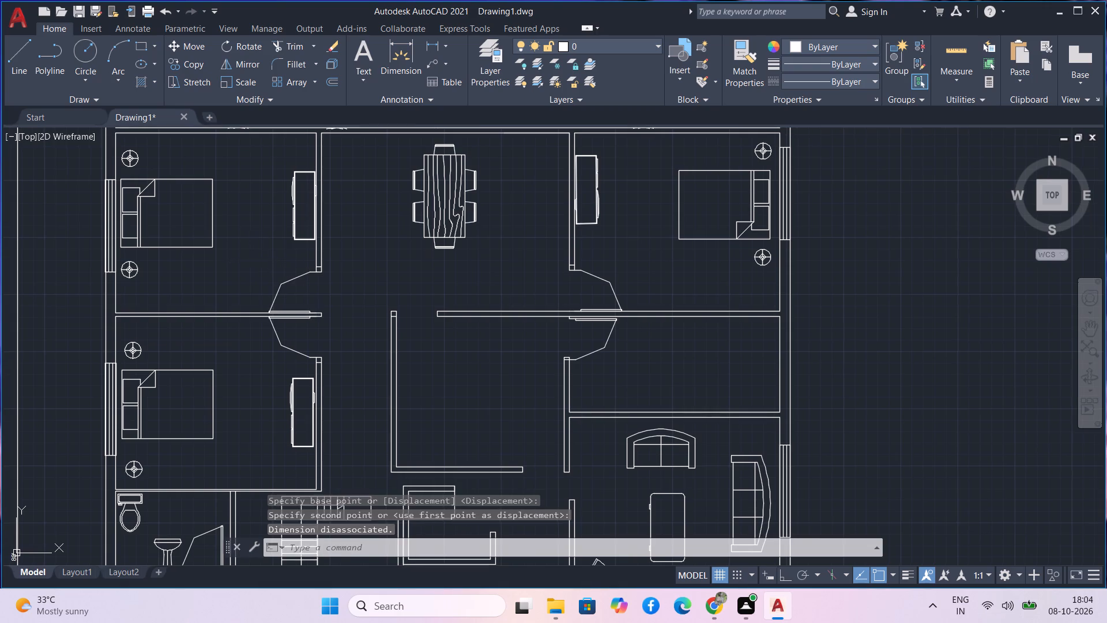
middle_drag(259, 260, 360, 305)
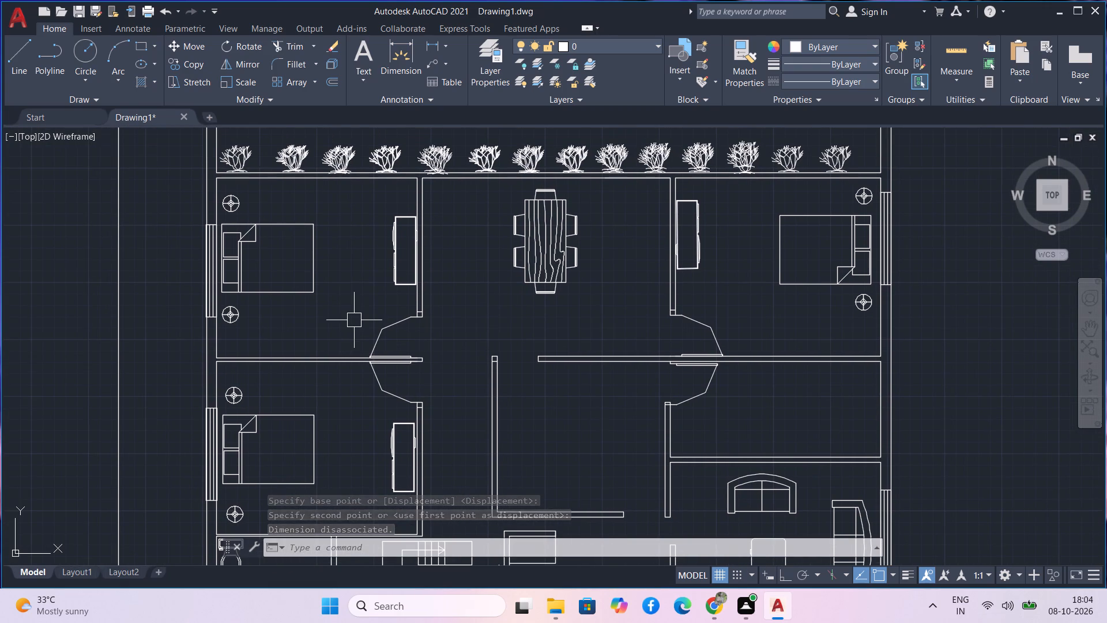
middle_drag(354, 320, 371, 296)
scroll(399, 260, down, 1)
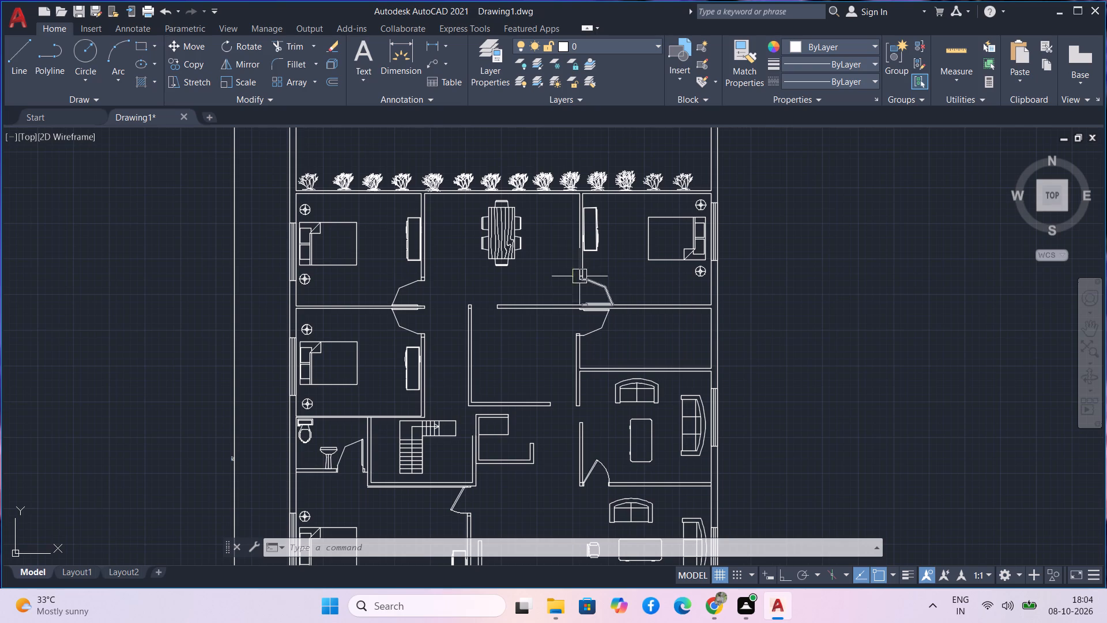
scroll(447, 411, down, 1)
middle_drag(446, 395, 447, 313)
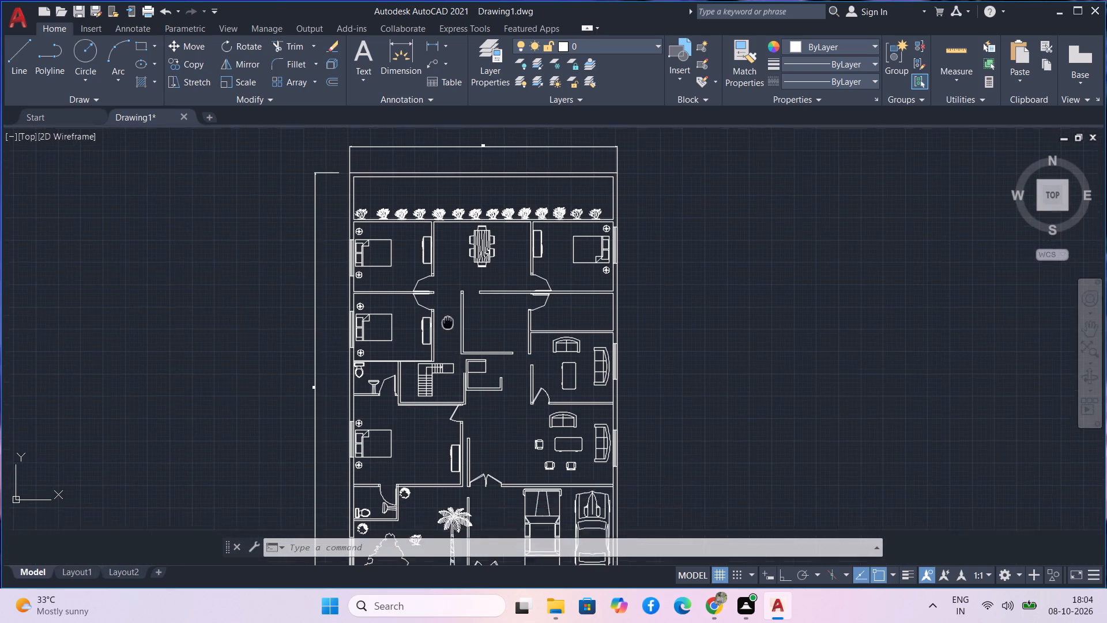
middle_drag(447, 313, 456, 241)
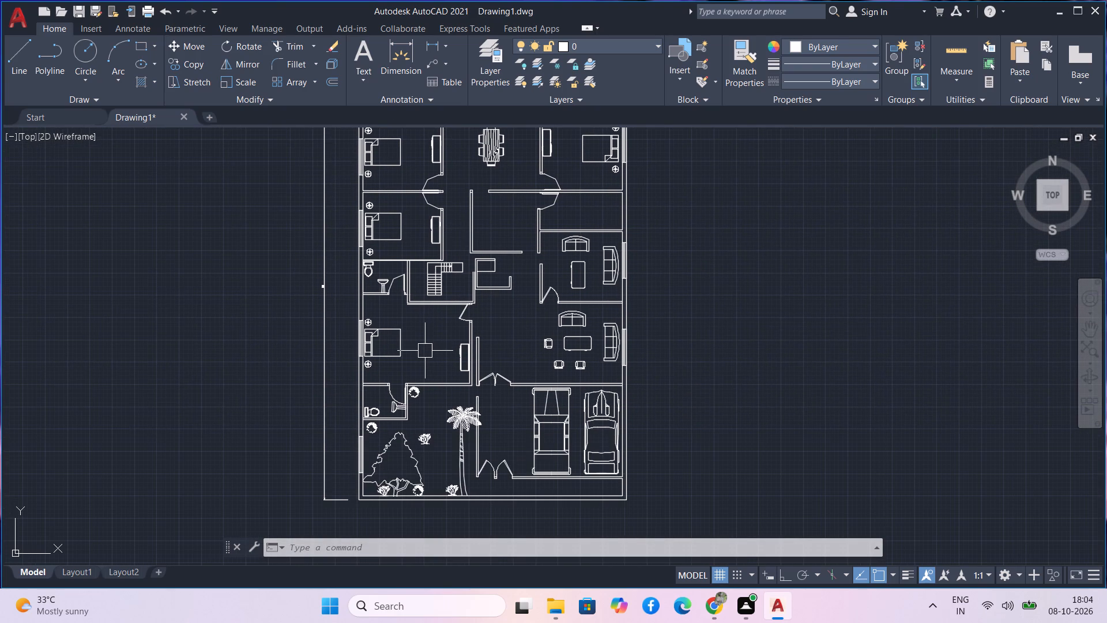
scroll(425, 351, up, 2)
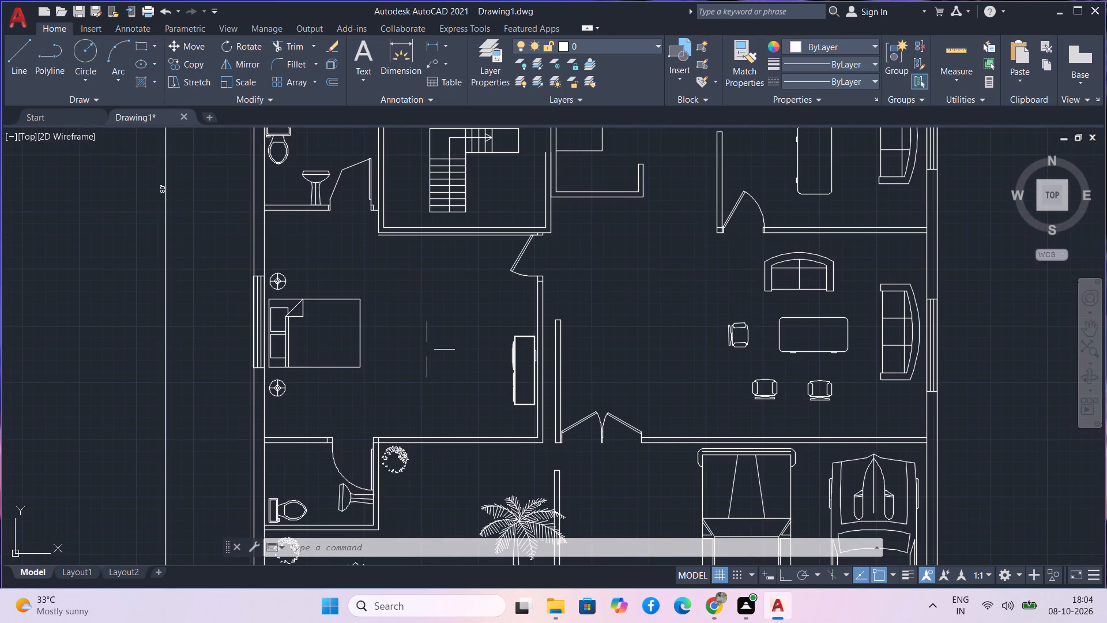
text(trxt)
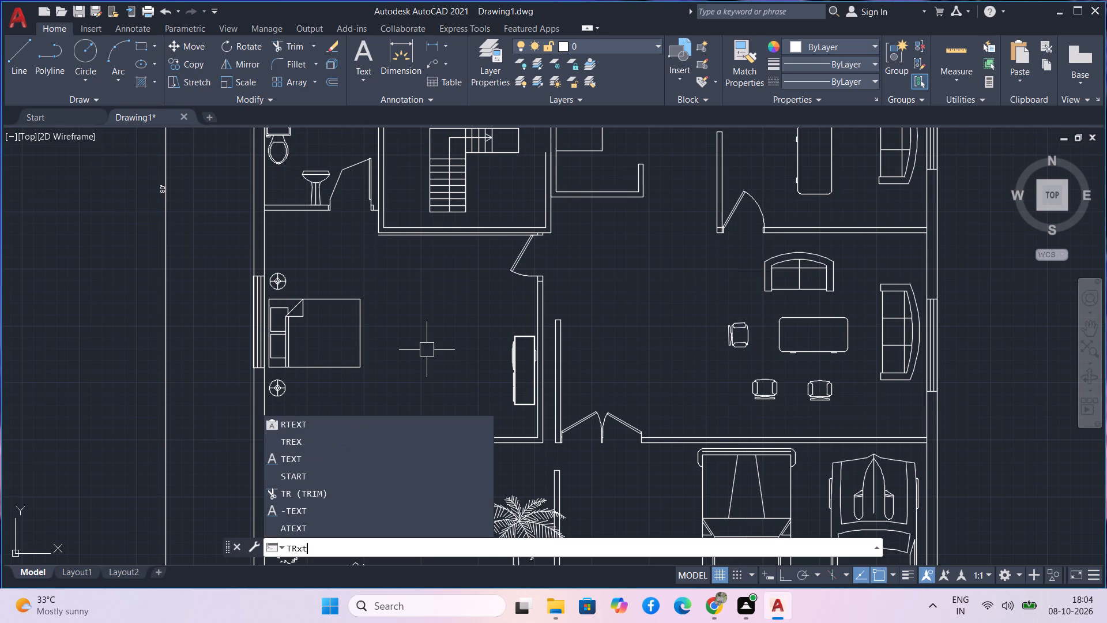
key(BackSpace)
key(BackSpace)
key(BackSpace)
key(BackSpace)
key(BackSpace)
key(BackSpace)
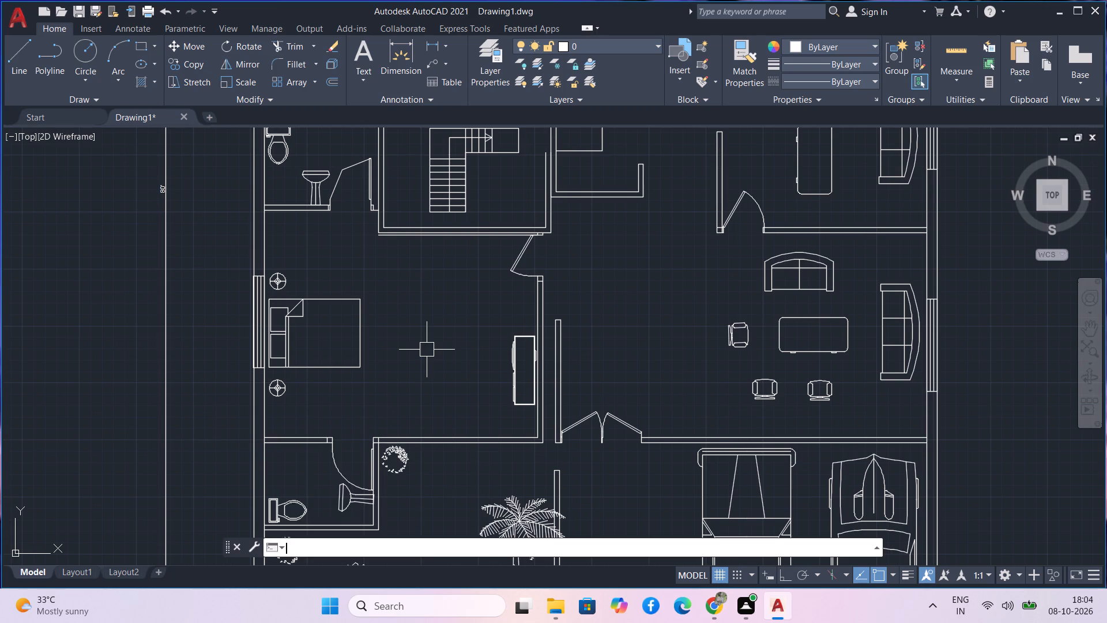
text(text)
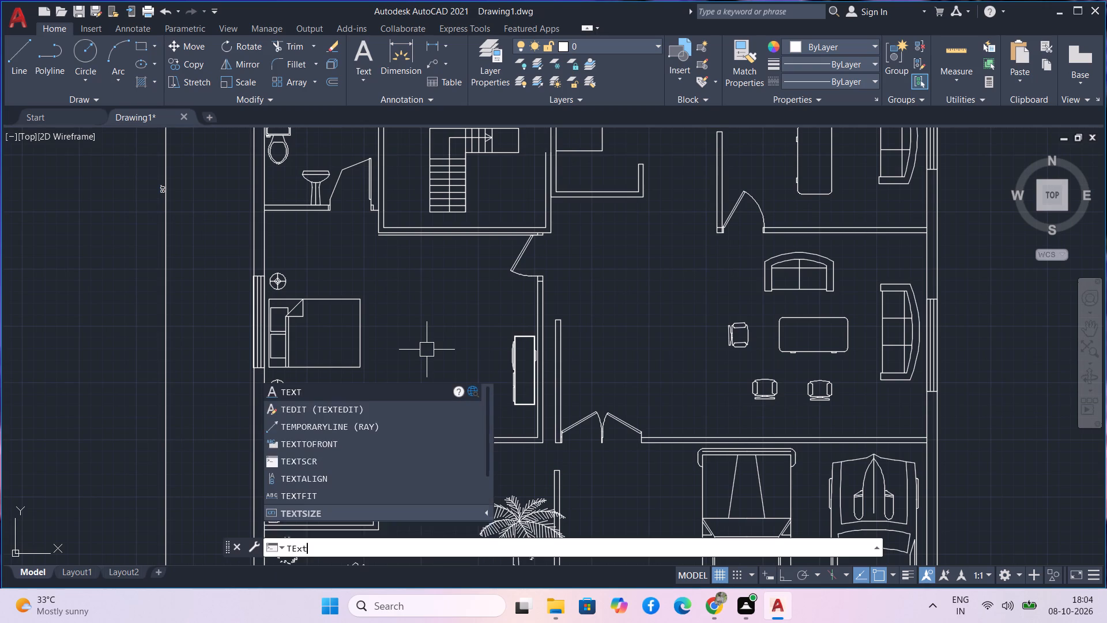
key(space)
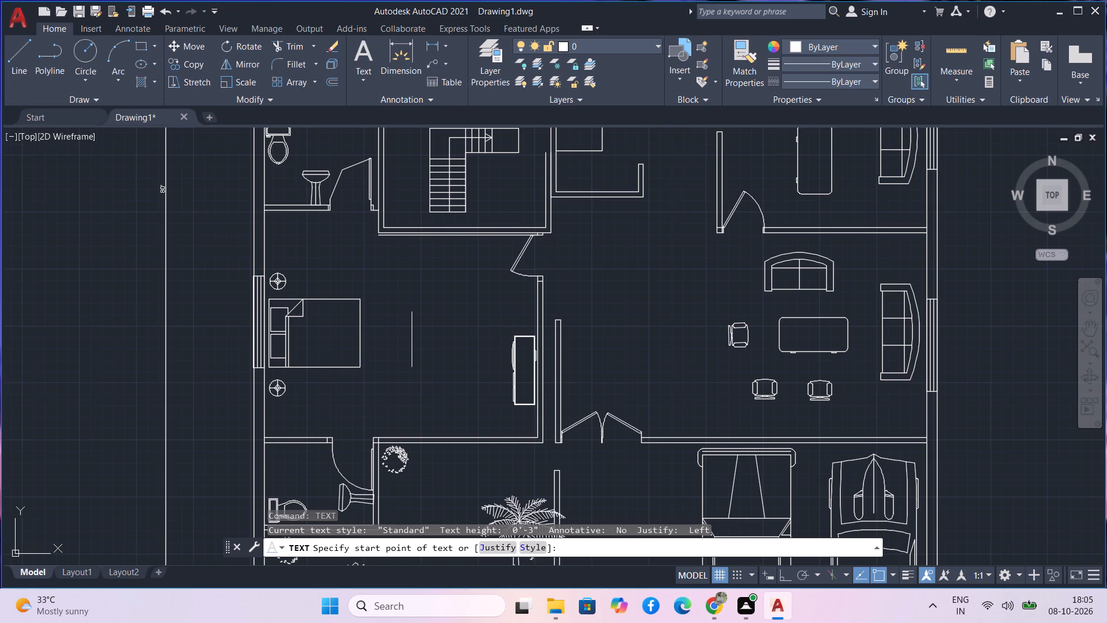
click(406, 310)
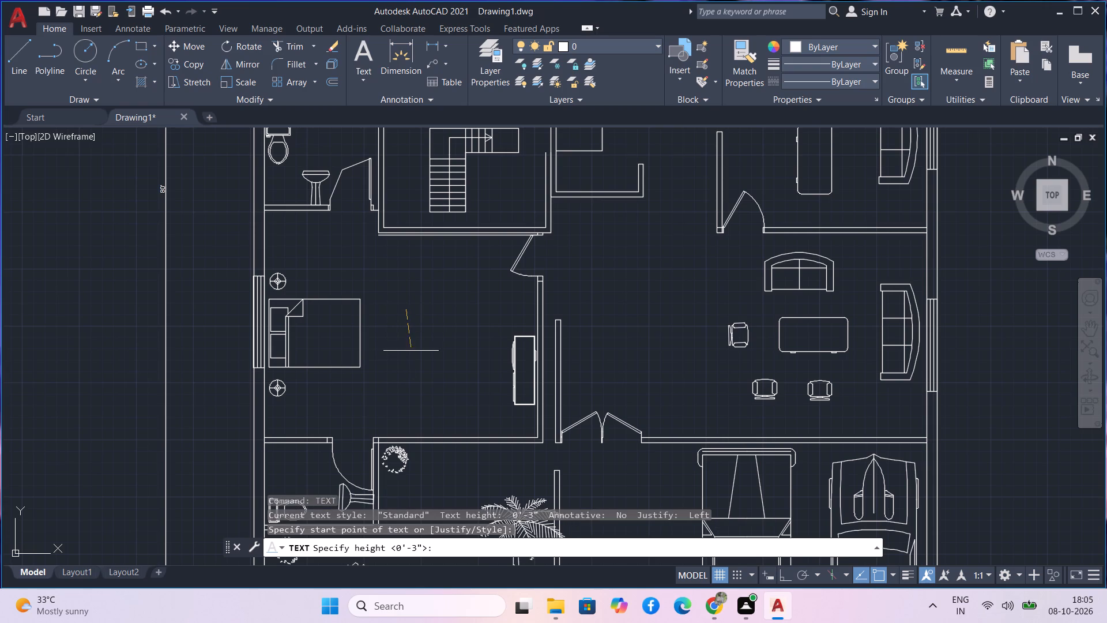
scroll(411, 351, up, 2)
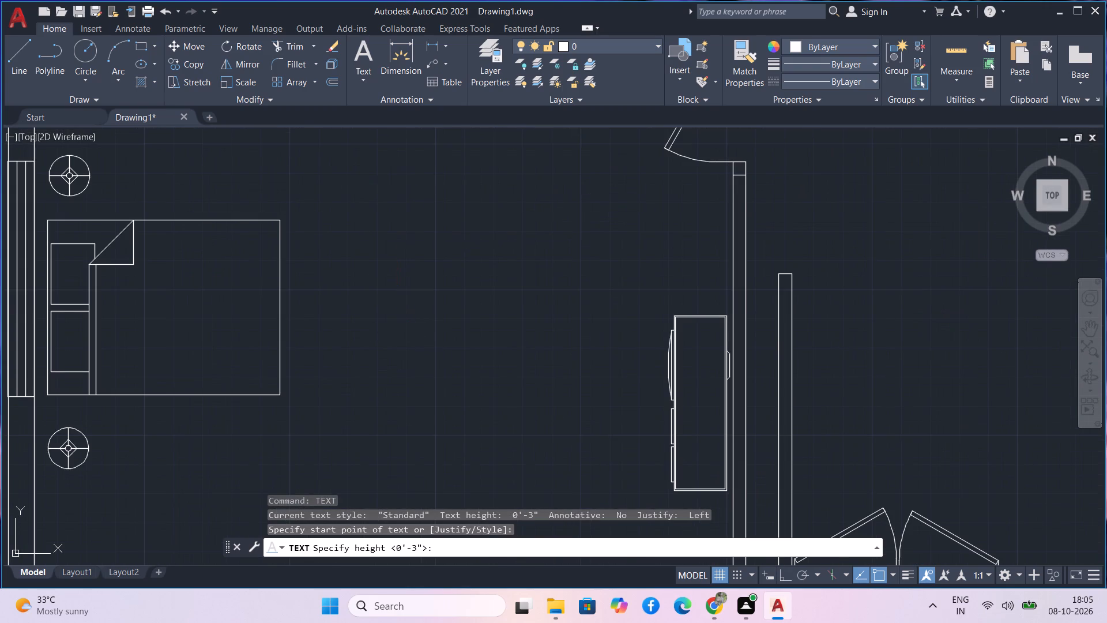
scroll(396, 297, up, 1)
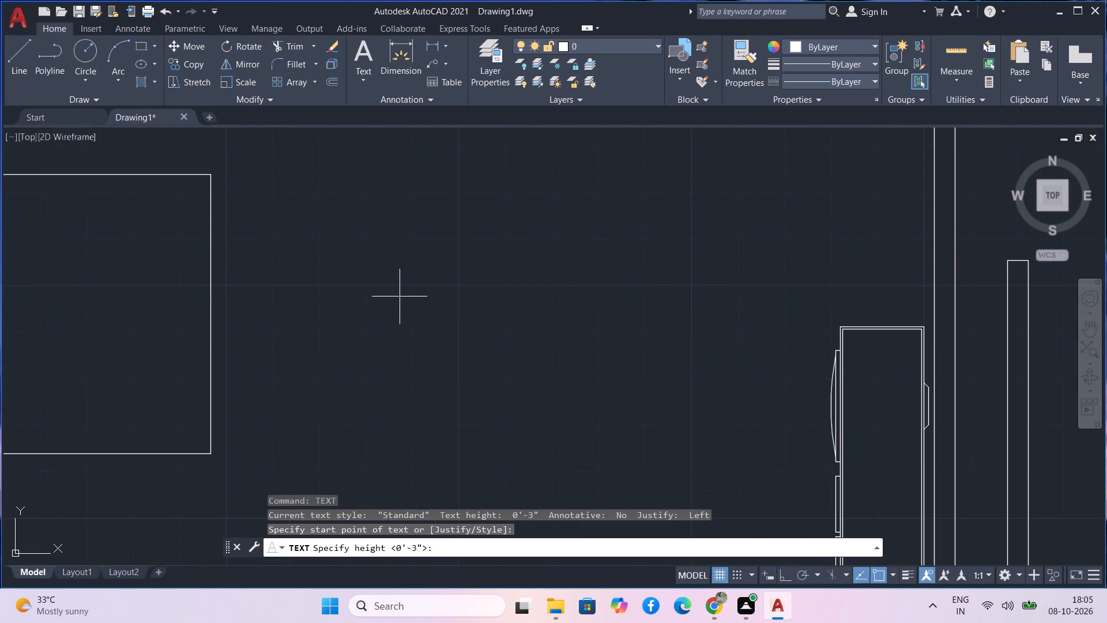
click(400, 297)
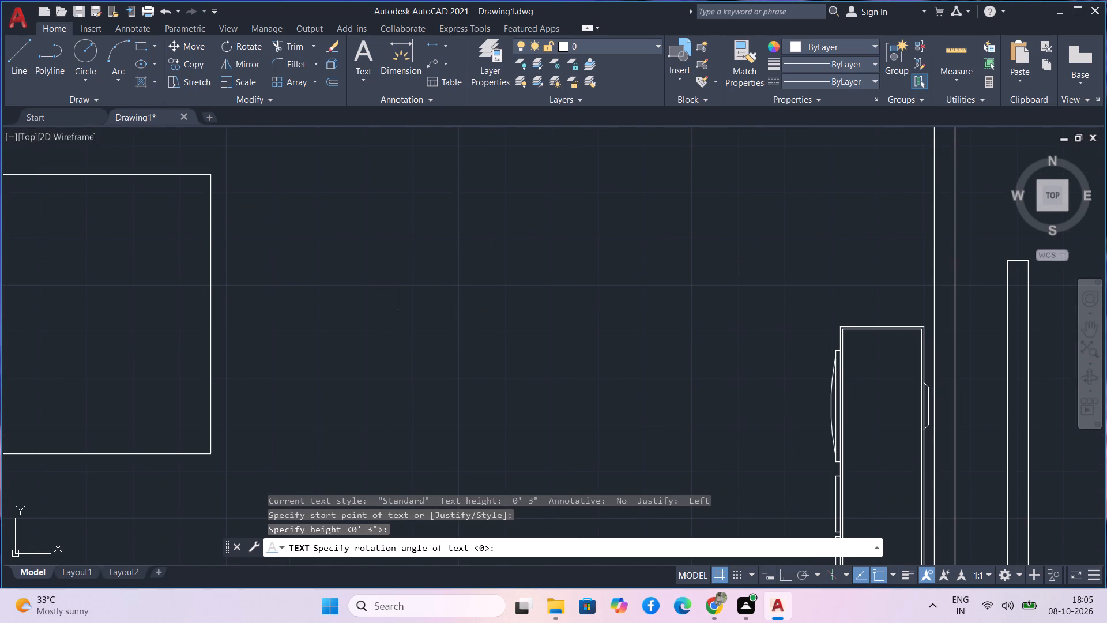
key(F8)
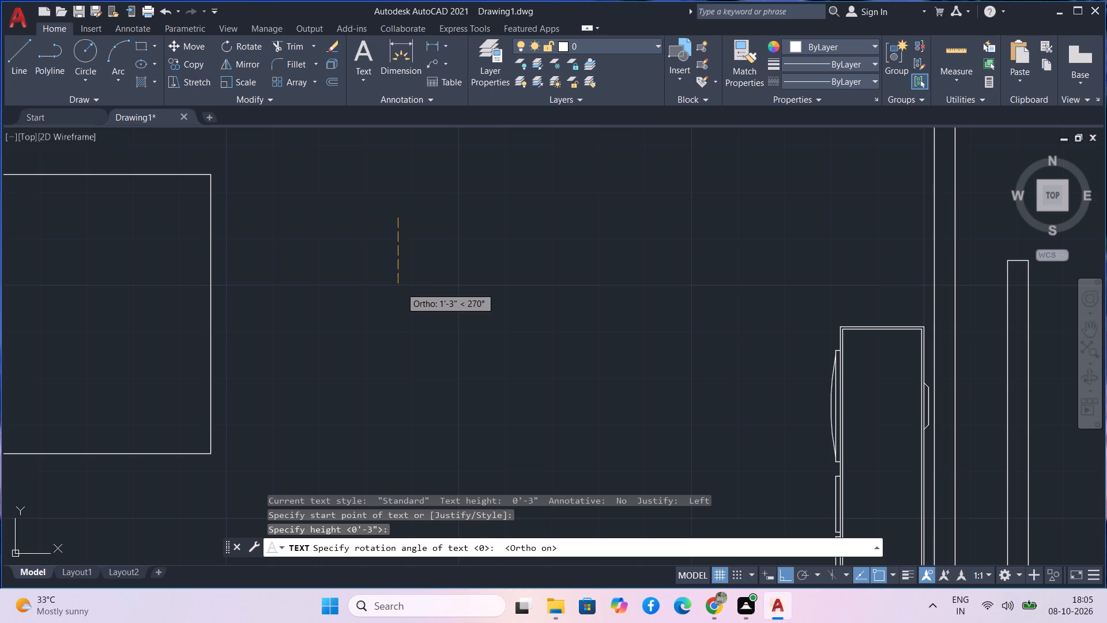
click(393, 283)
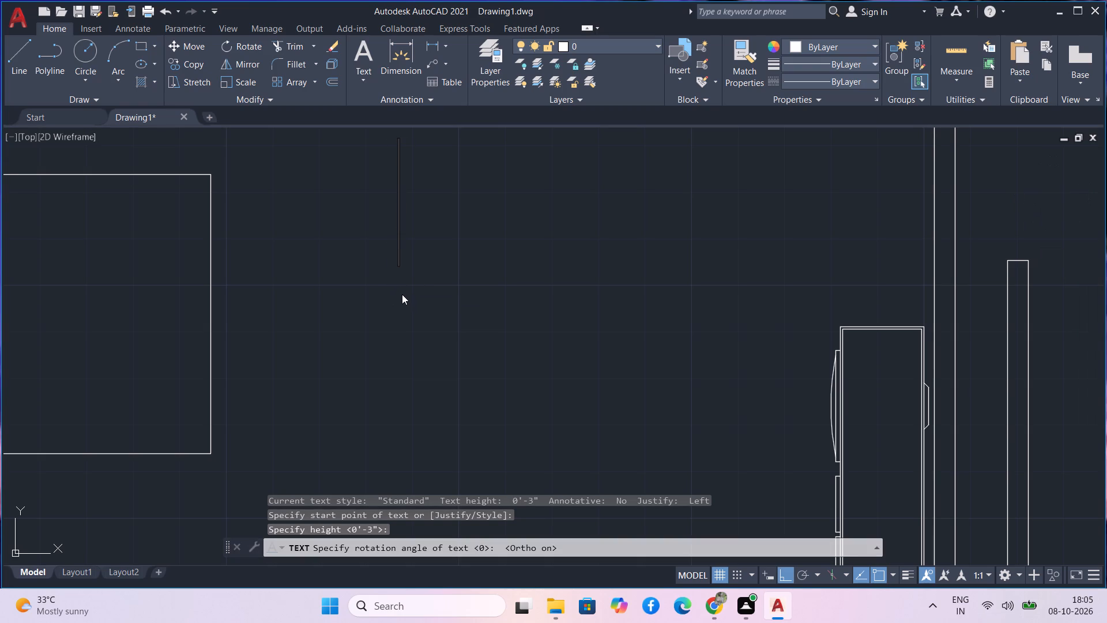
middle_drag(402, 303, 403, 340)
scroll(403, 340, down, 1)
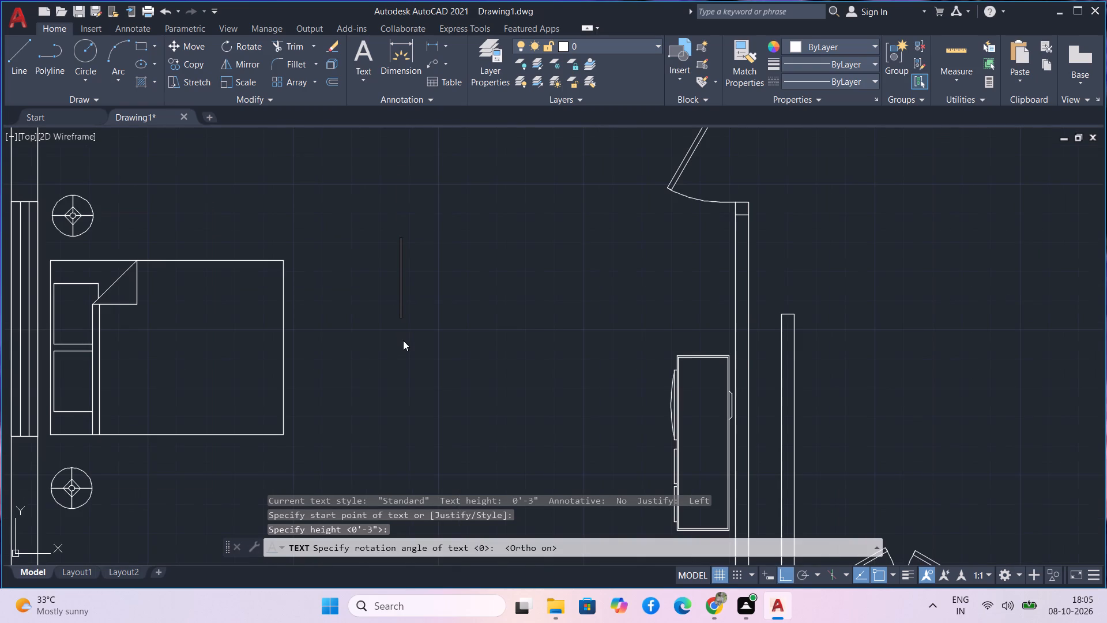
key(m)
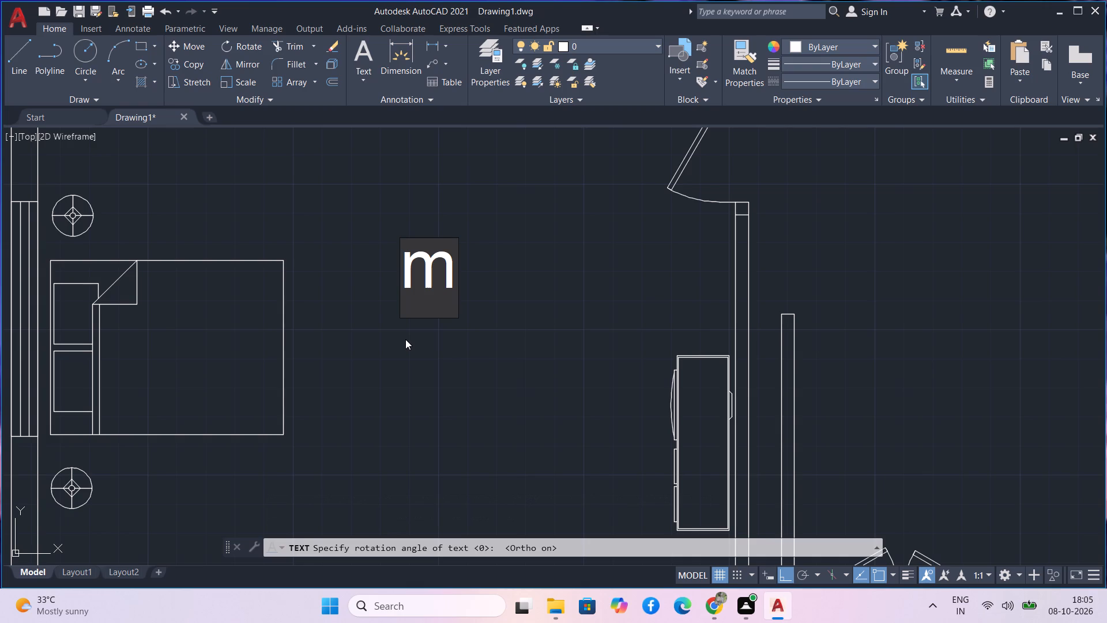
key(a)
text(ster)
key(space)
text(bed)
key(space)
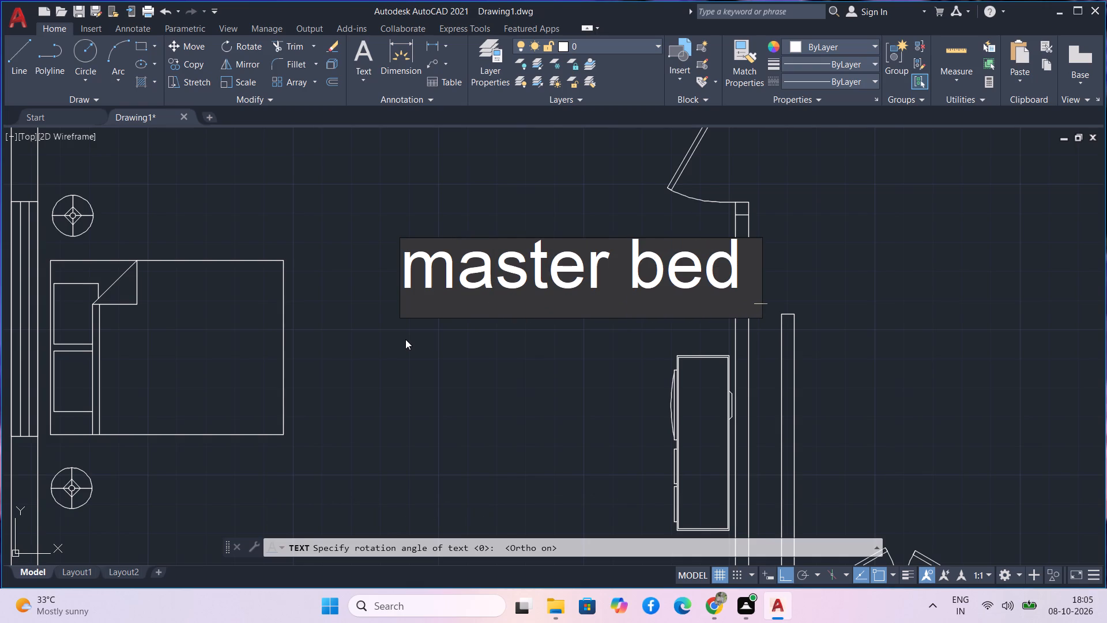
key(BackSpace)
key(BackSpace)
key(BackSpace)
key(BackSpace)
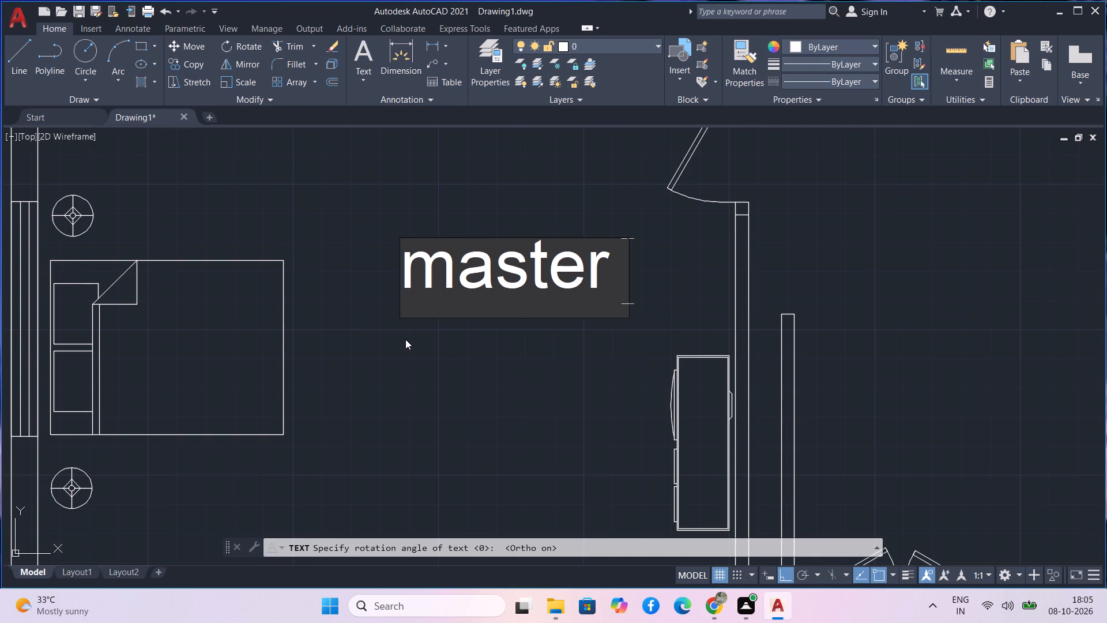
key(Return)
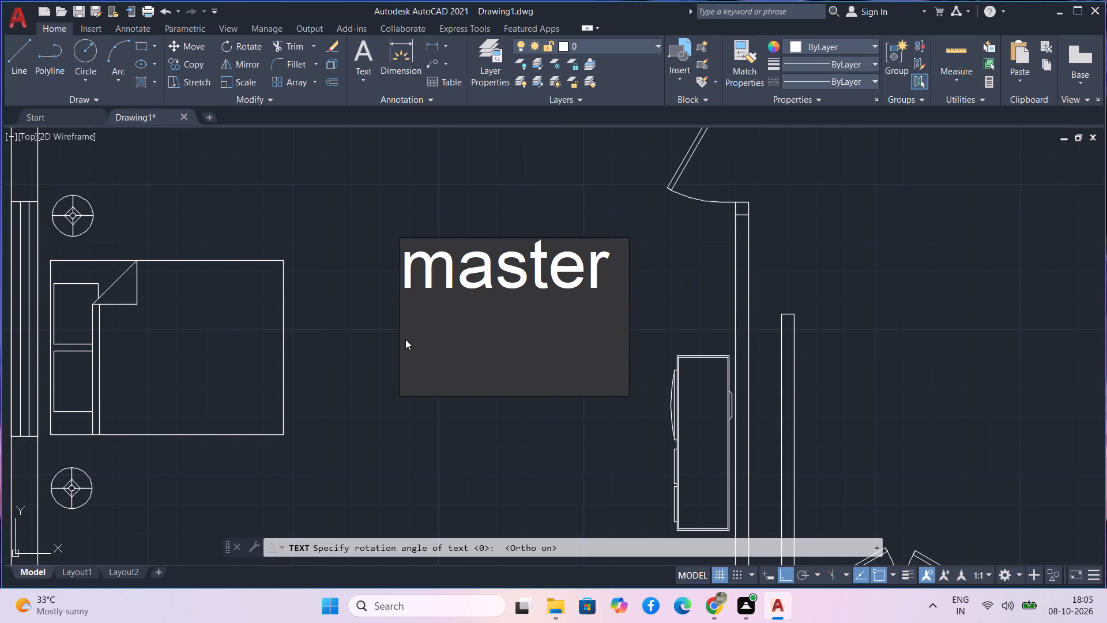
text(bed room)
key(Return)
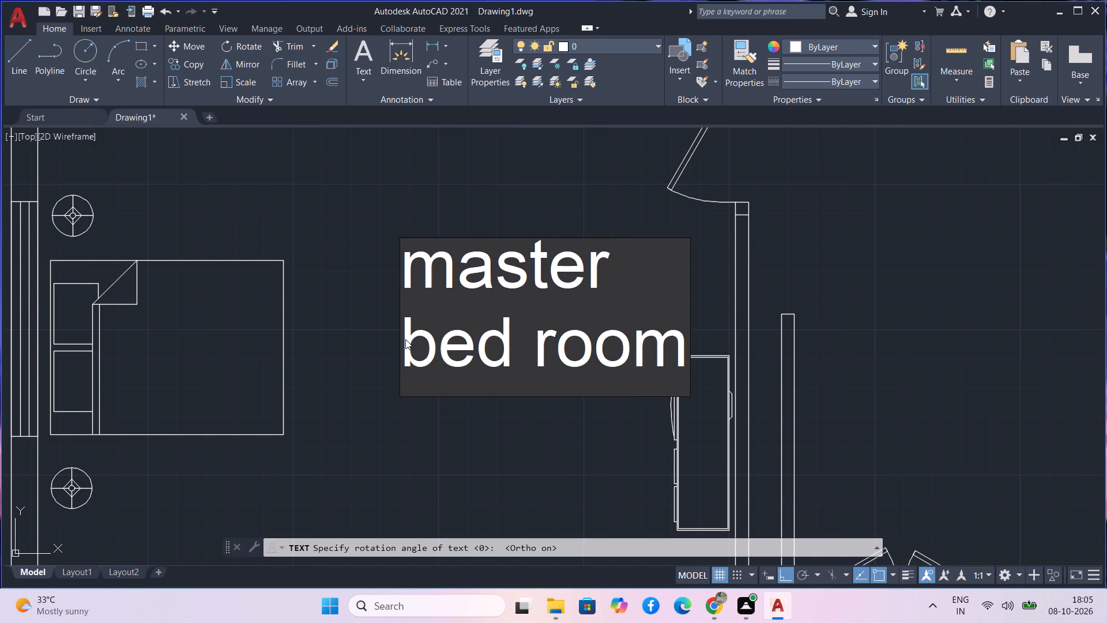
key(Return)
Rotate both lines of the master bed room label about the insertion point of "bed room" so they read upward, nearly vertical.
middle_drag(453, 303, 446, 133)
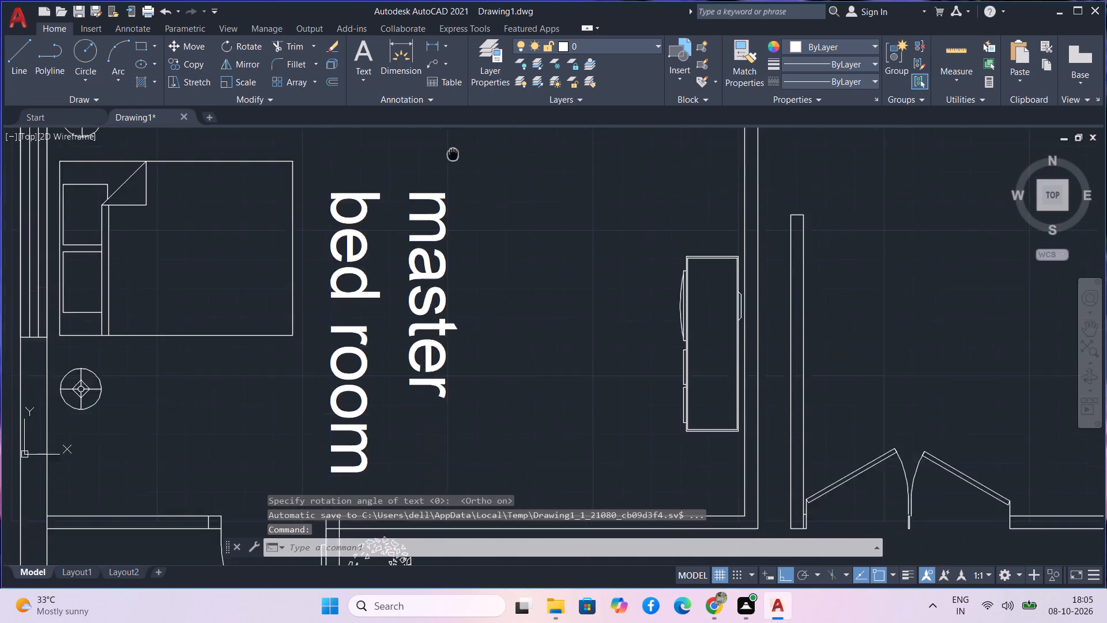
middle_drag(446, 133, 444, 125)
scroll(451, 138, down, 1)
middle_drag(476, 210, 472, 298)
scroll(476, 210, down, 1)
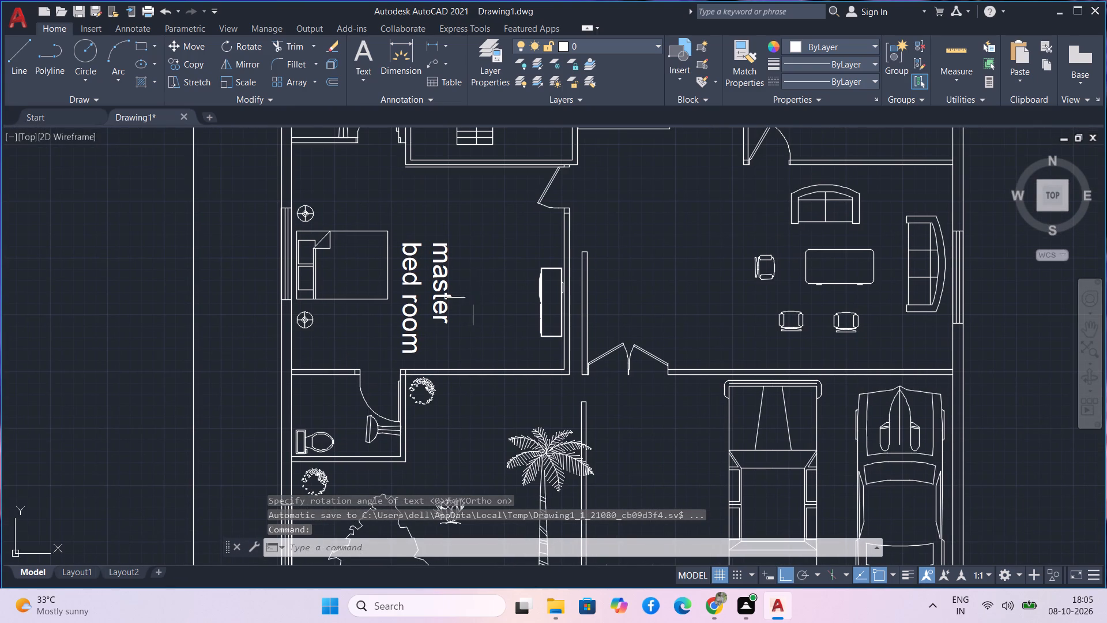
drag(475, 313, 458, 298)
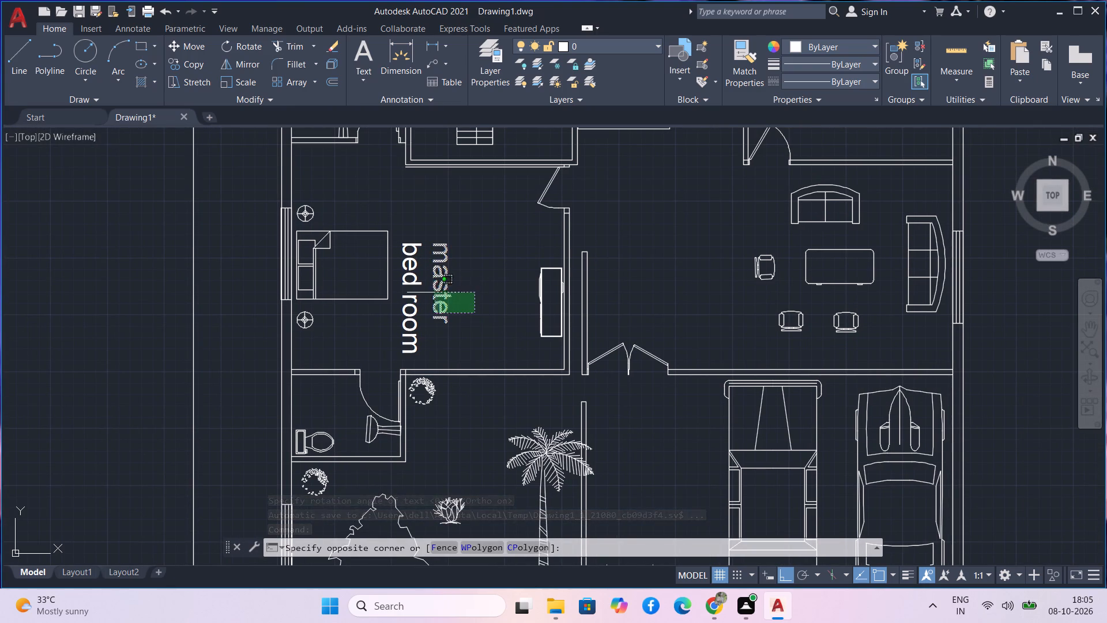
click(405, 264)
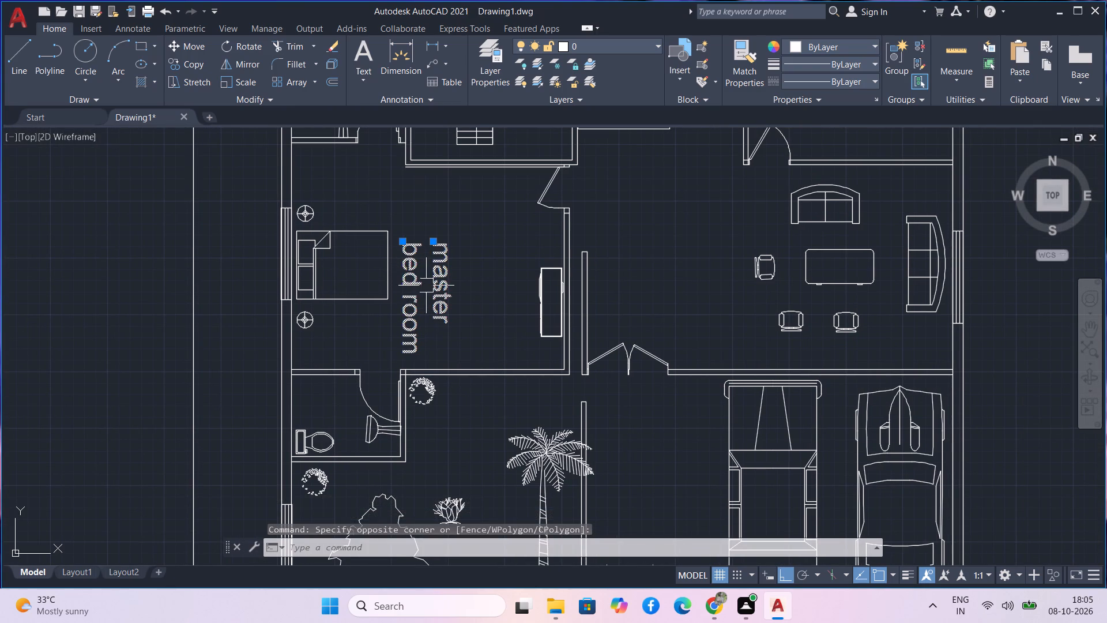
text(ro)
key(space)
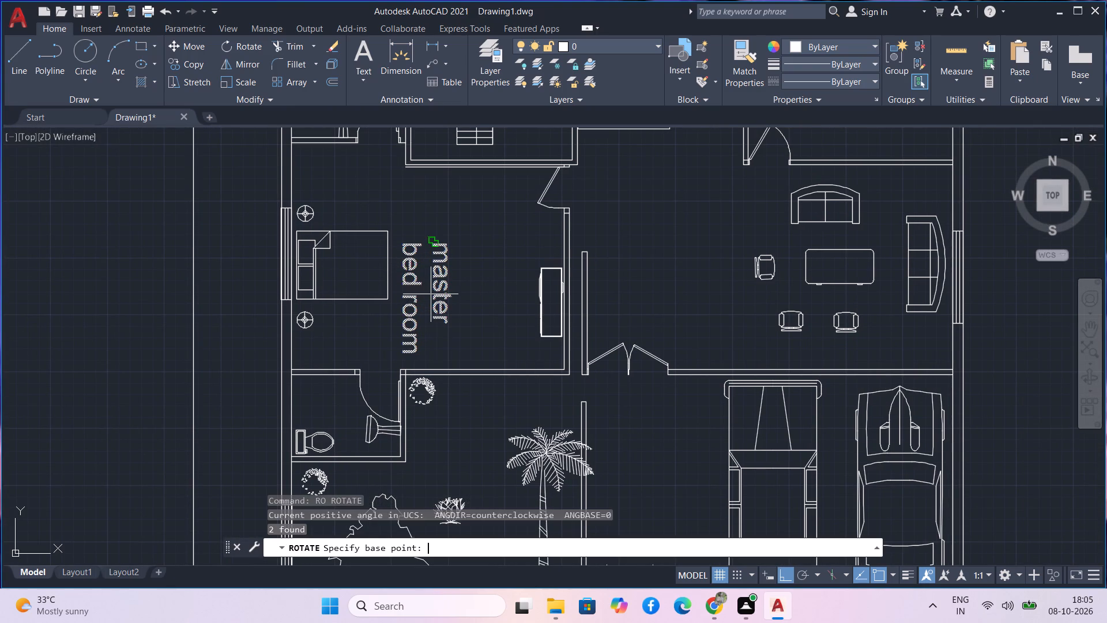
drag(404, 352, 457, 357)
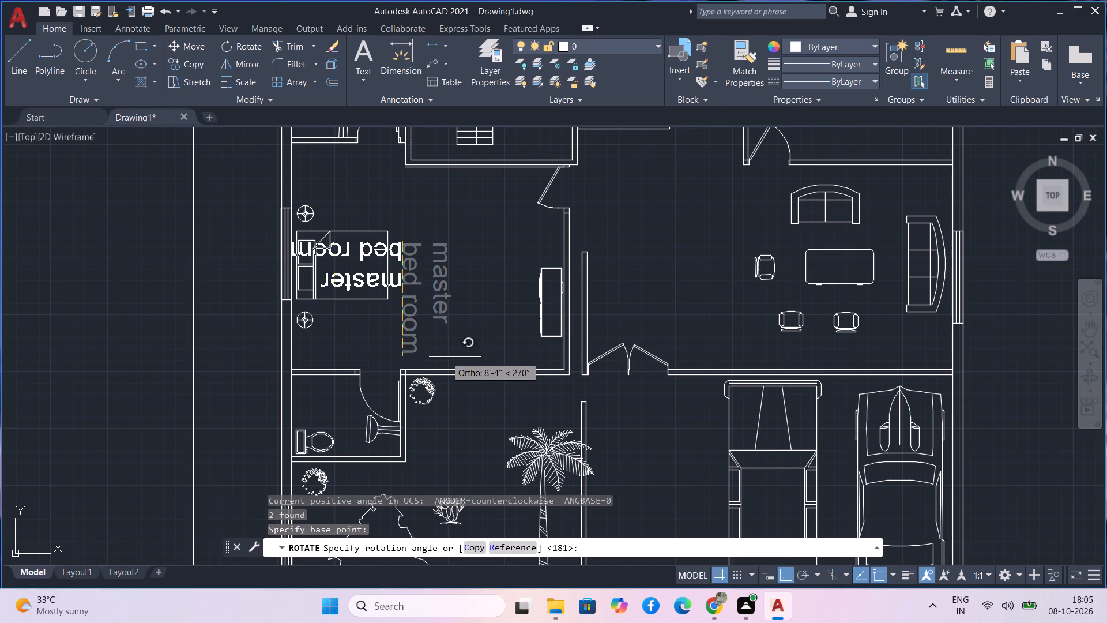
drag(457, 357, 451, 264)
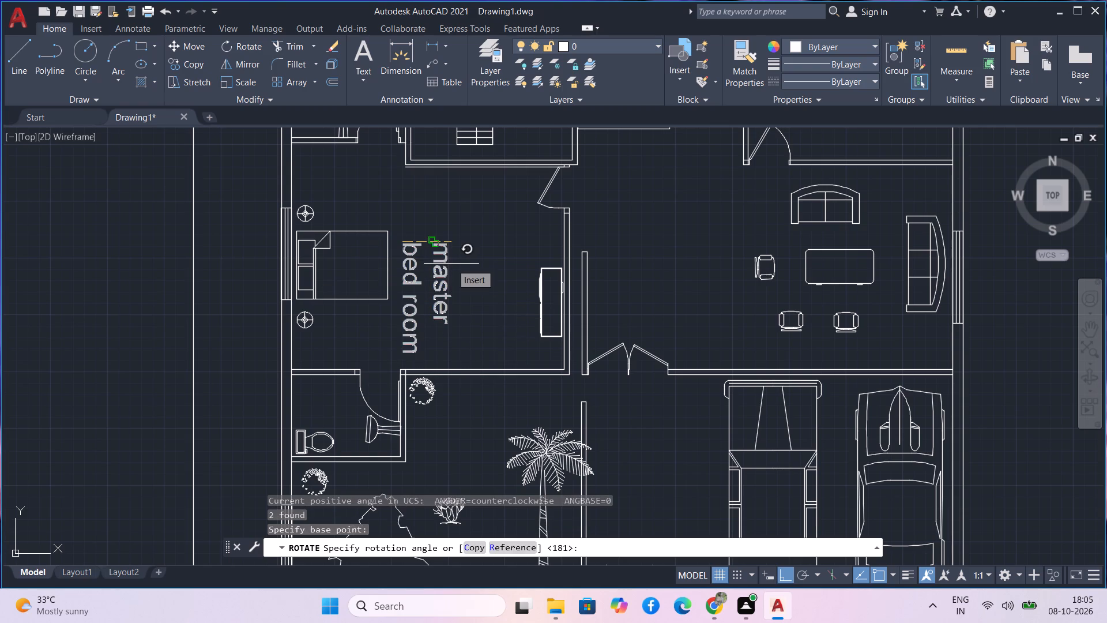
drag(451, 264, 362, 207)
key(F8)
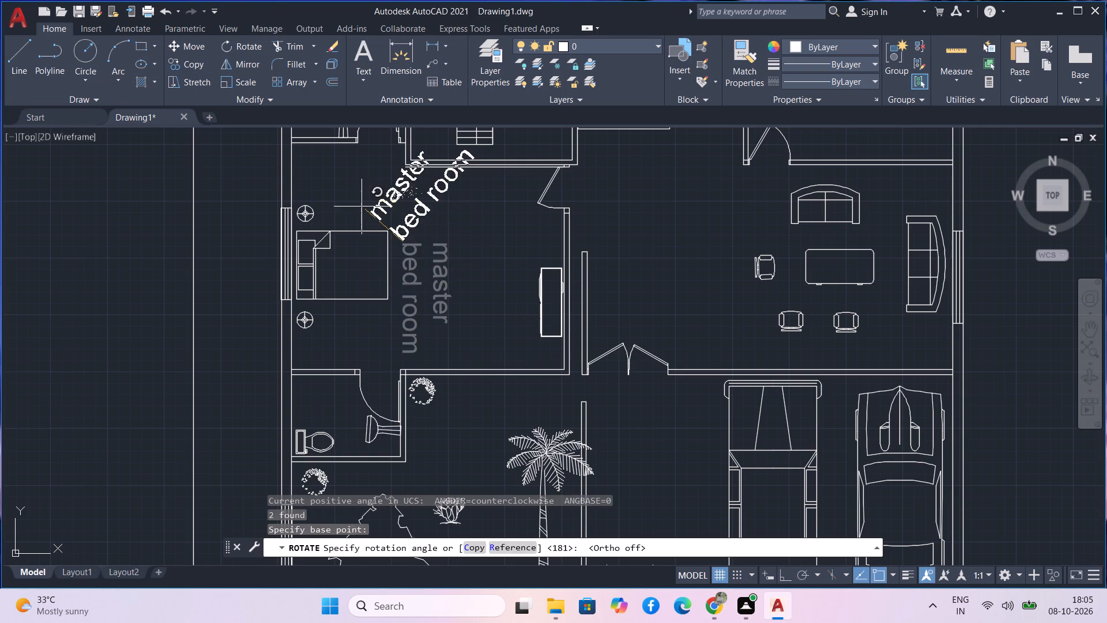
drag(362, 207, 333, 252)
click(333, 252)
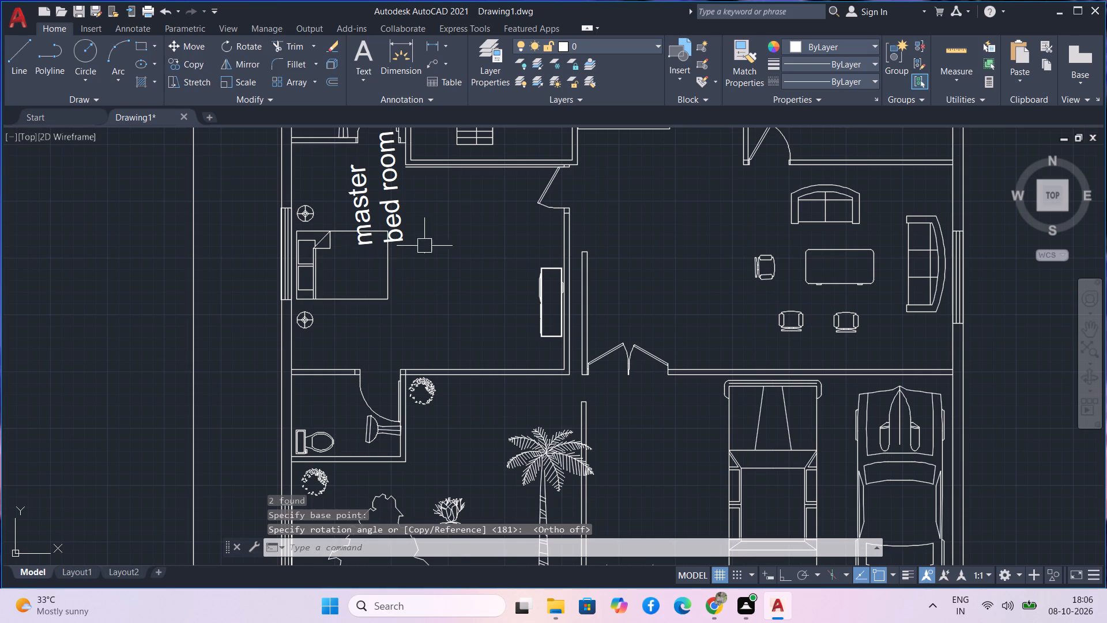
Rotate both lines of the master bed room label by about 354° around the insertion point of "bed room" so they stand upright.
drag(445, 246, 428, 228)
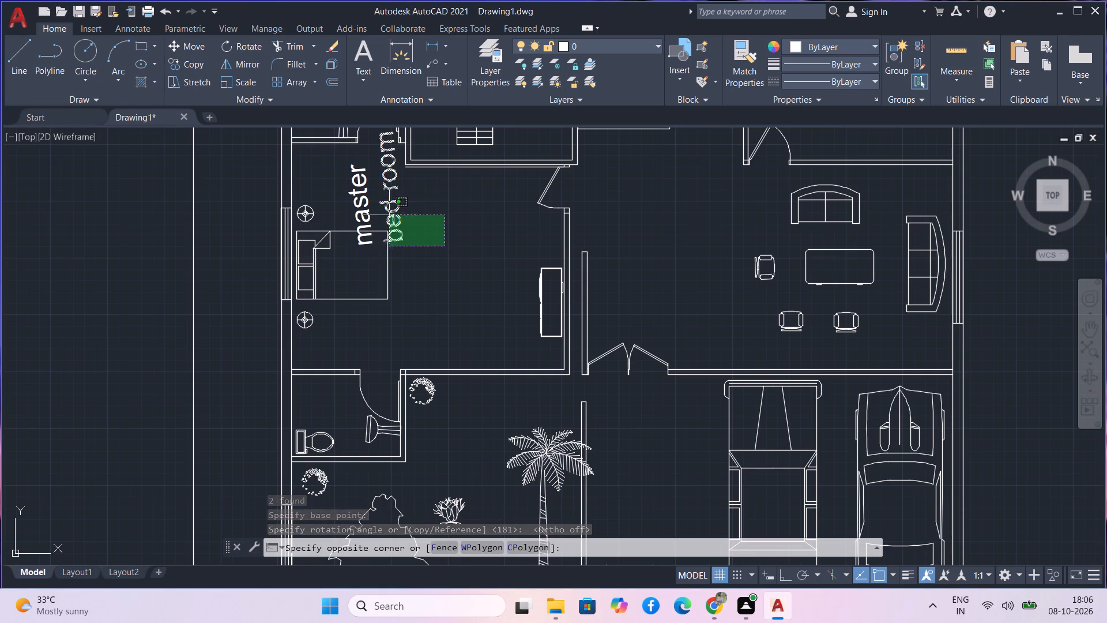
key(Escape)
drag(336, 201, 349, 210)
click(427, 239)
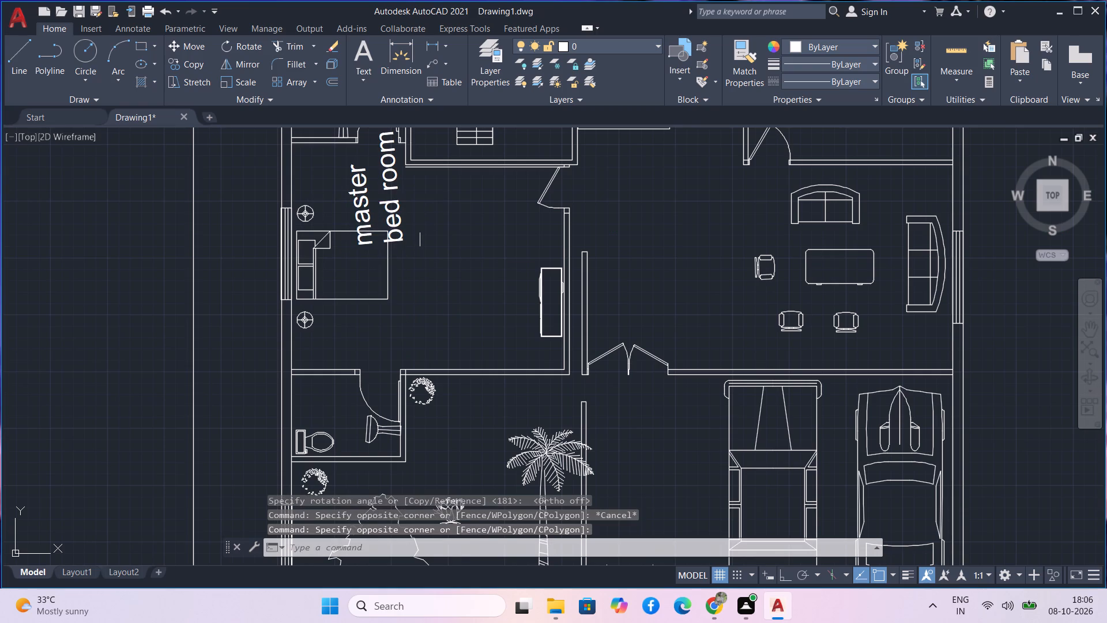
click(355, 177)
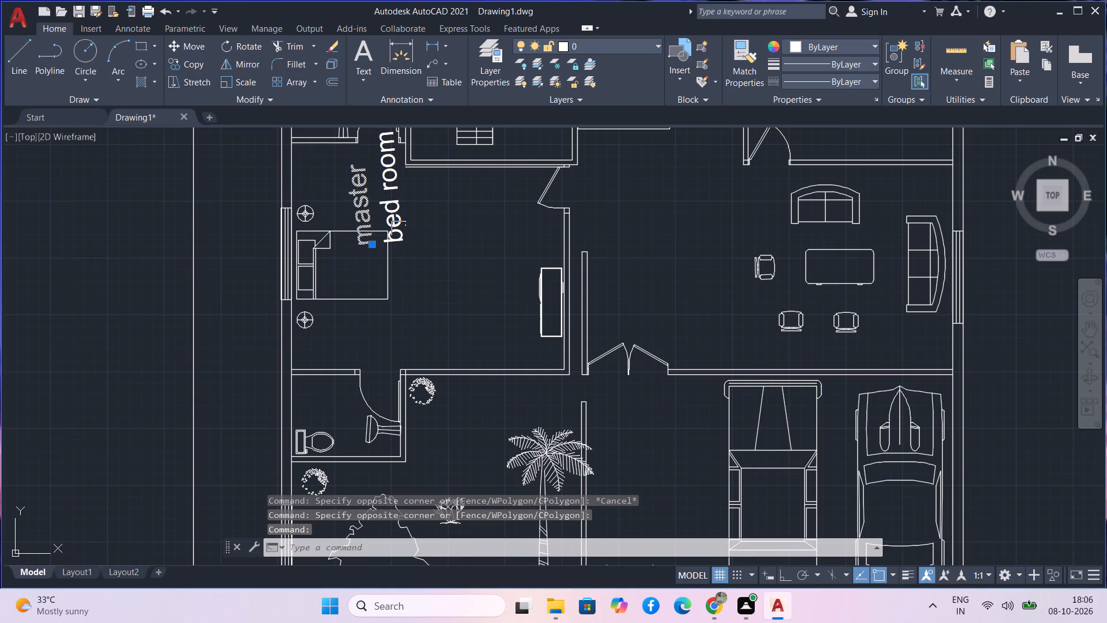
click(394, 224)
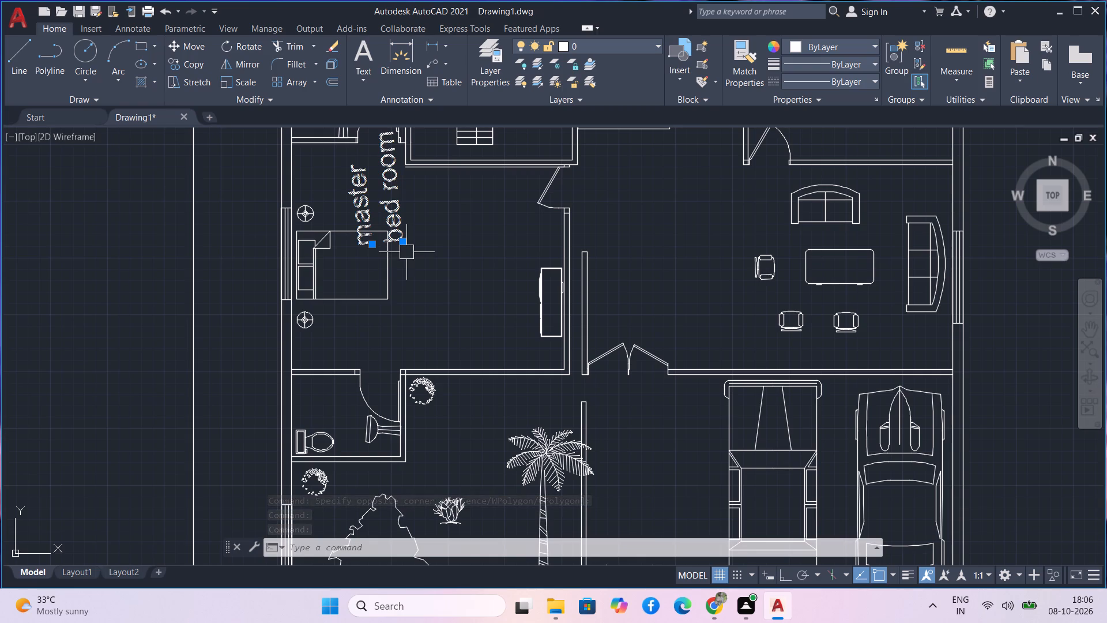
text(ro)
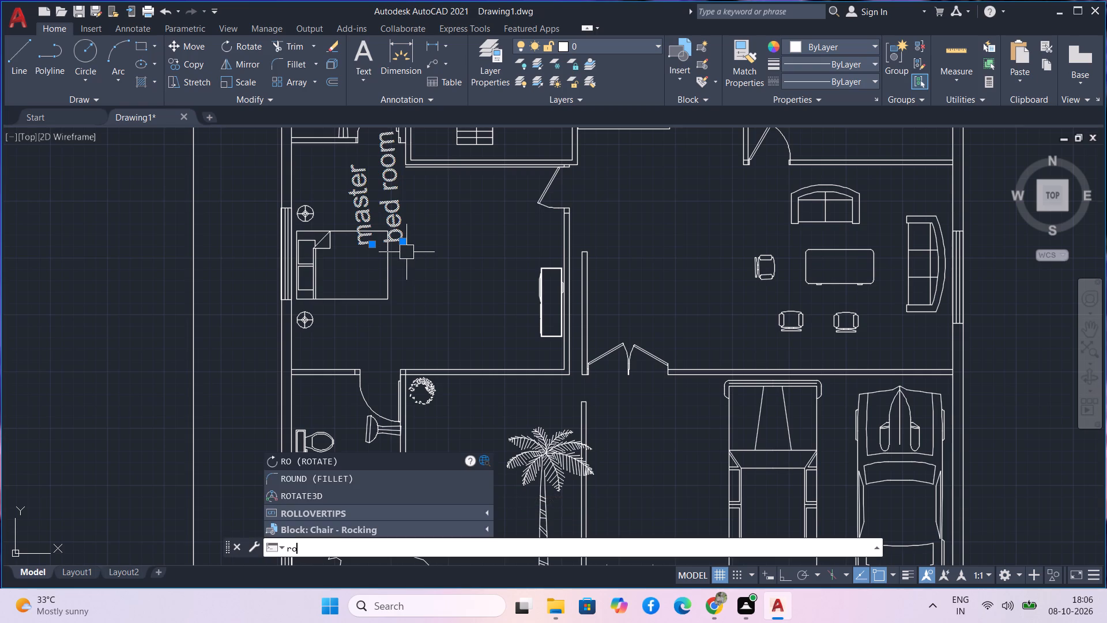
key(space)
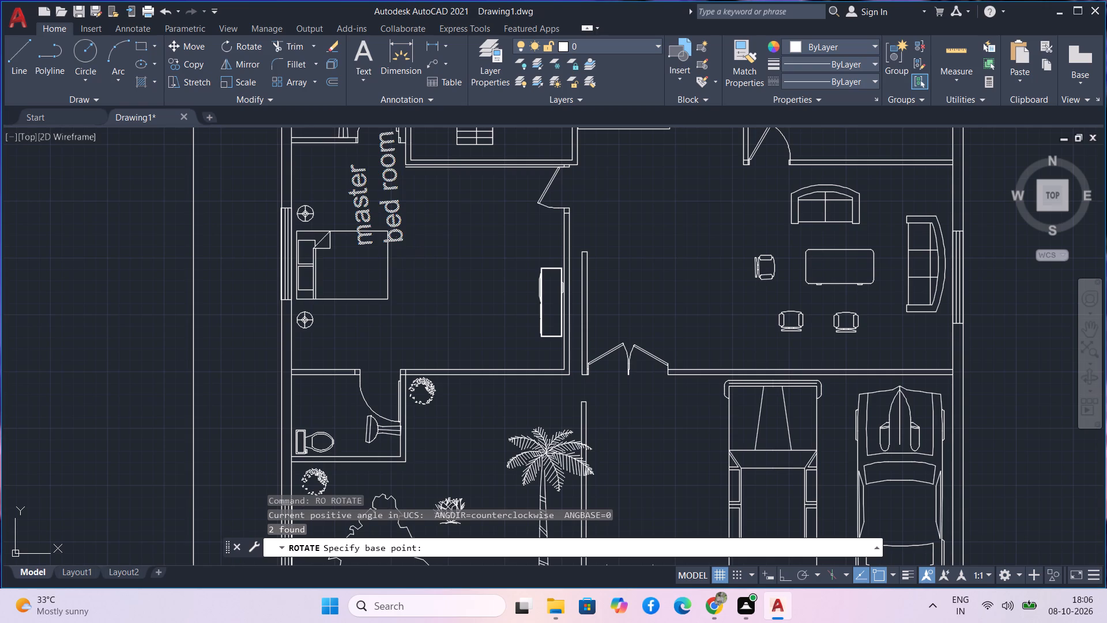
click(399, 230)
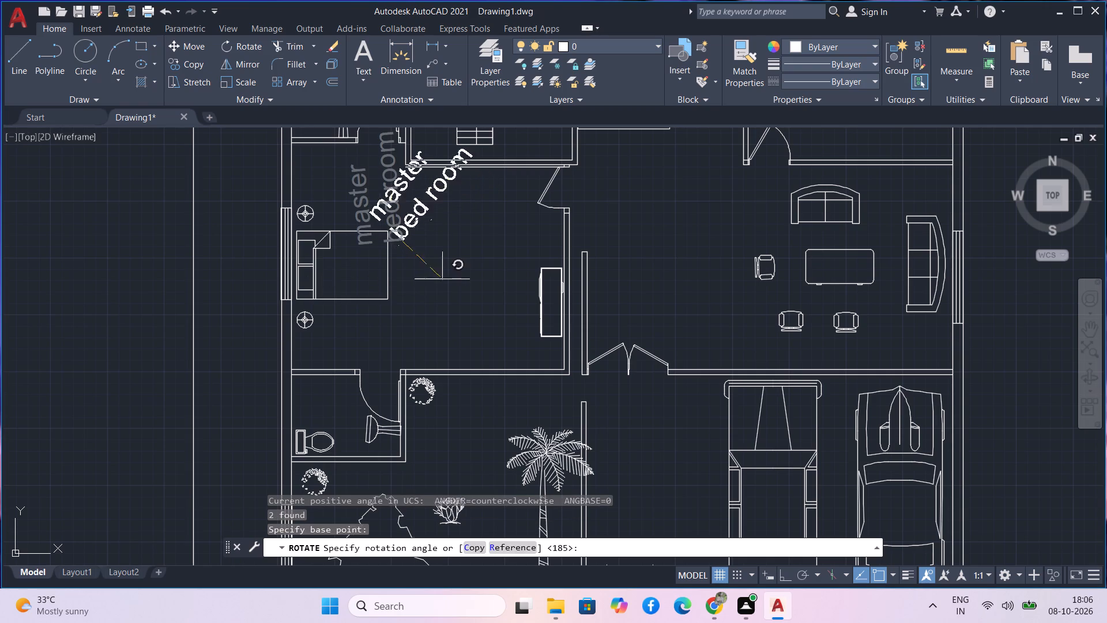
click(509, 254)
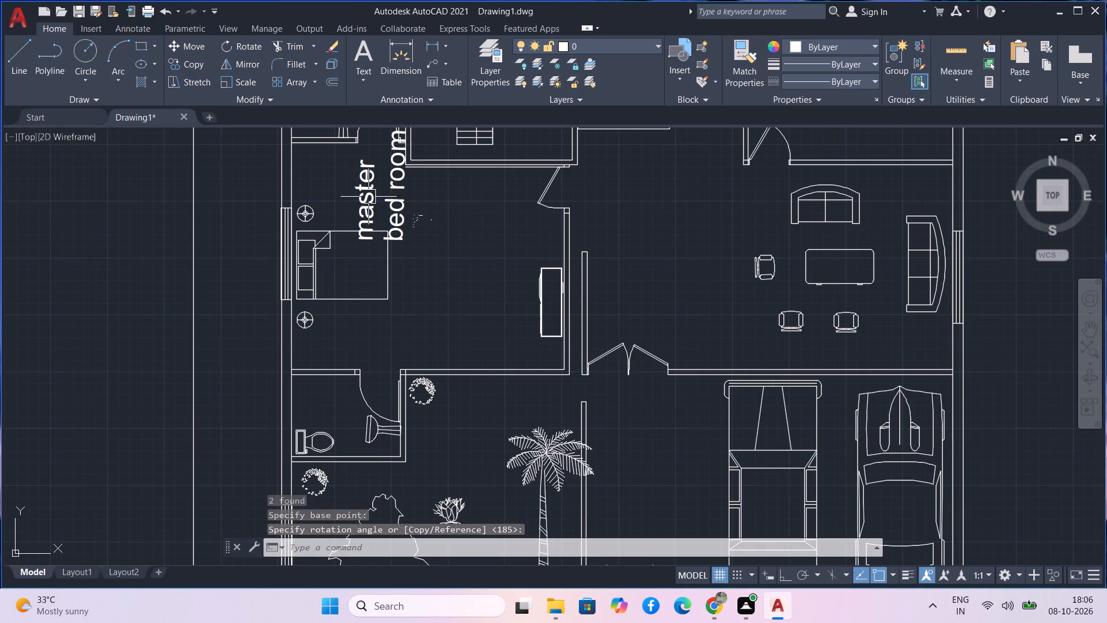
Move both lines of the upright master bed room label into the open floor between the bed and the dresser.
click(366, 196)
click(395, 218)
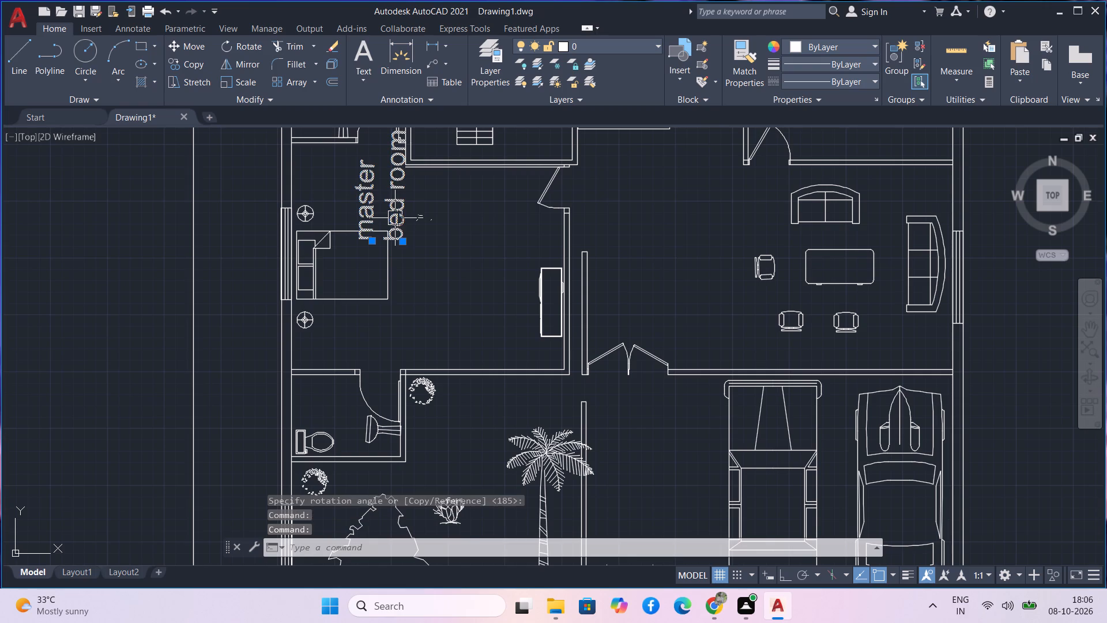
text(m)
key(space)
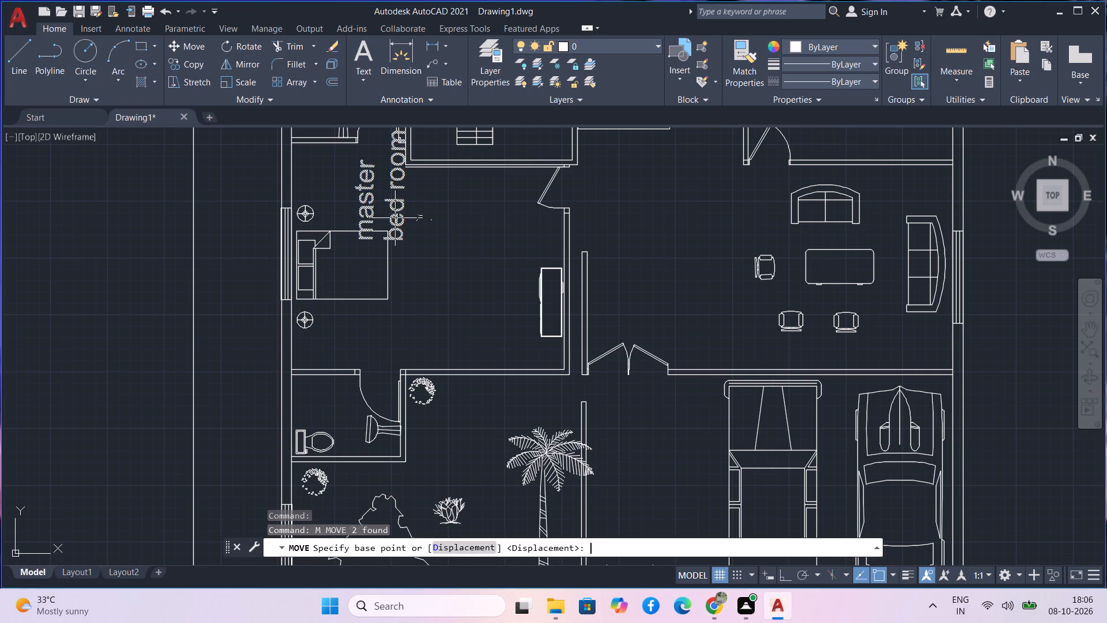
click(401, 234)
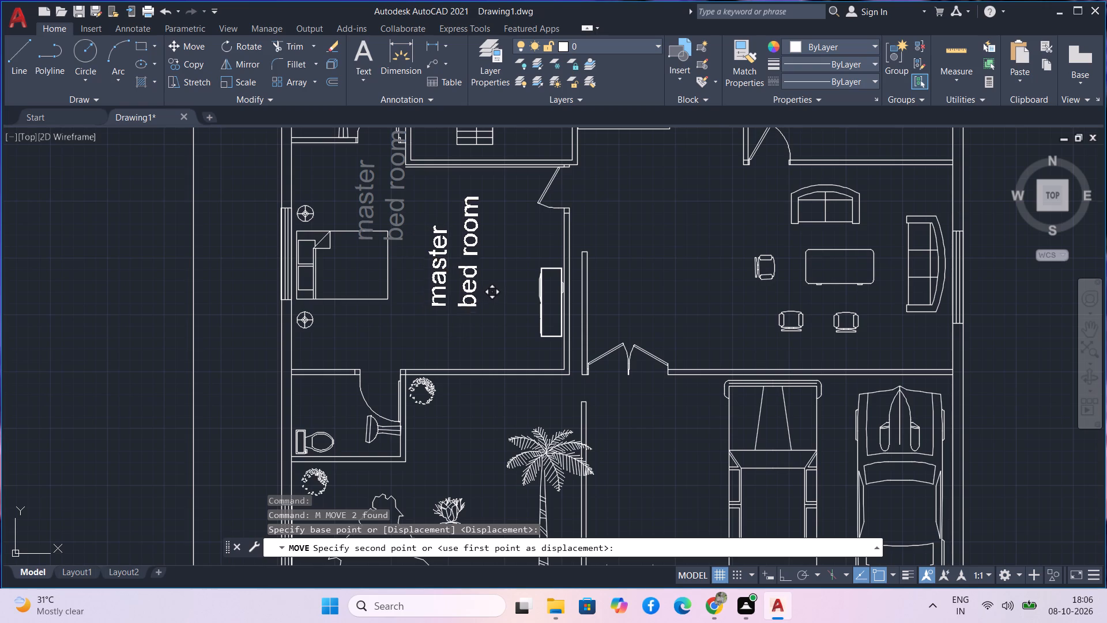
click(459, 310)
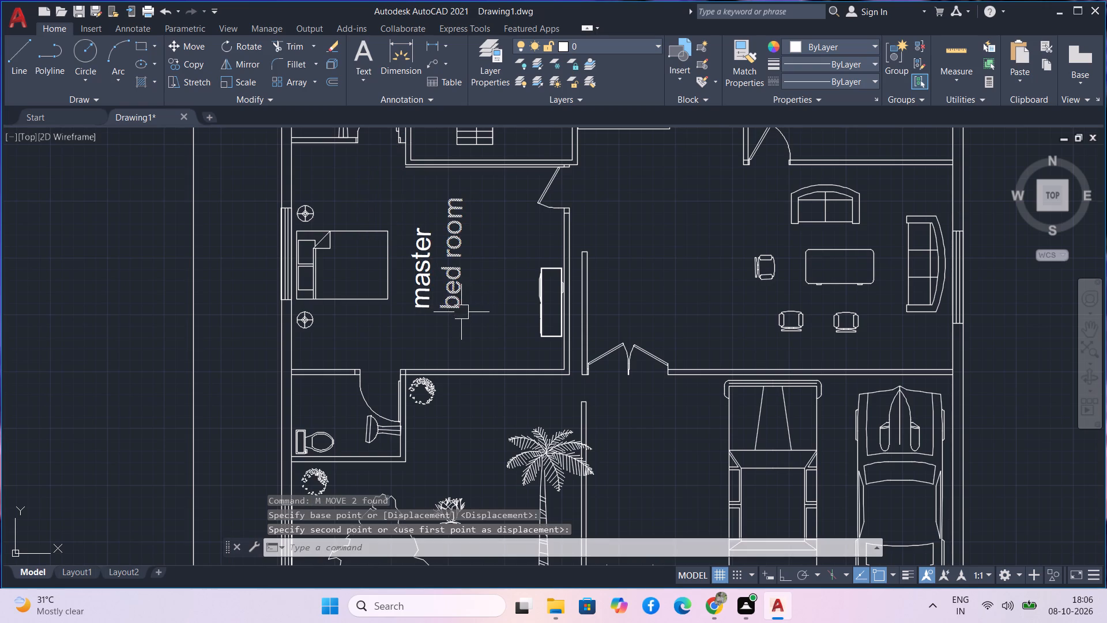
Rotate both lines of the master bed room label about 270° around the insertion point of "bed room" so they read horizontally.
click(451, 301)
click(426, 302)
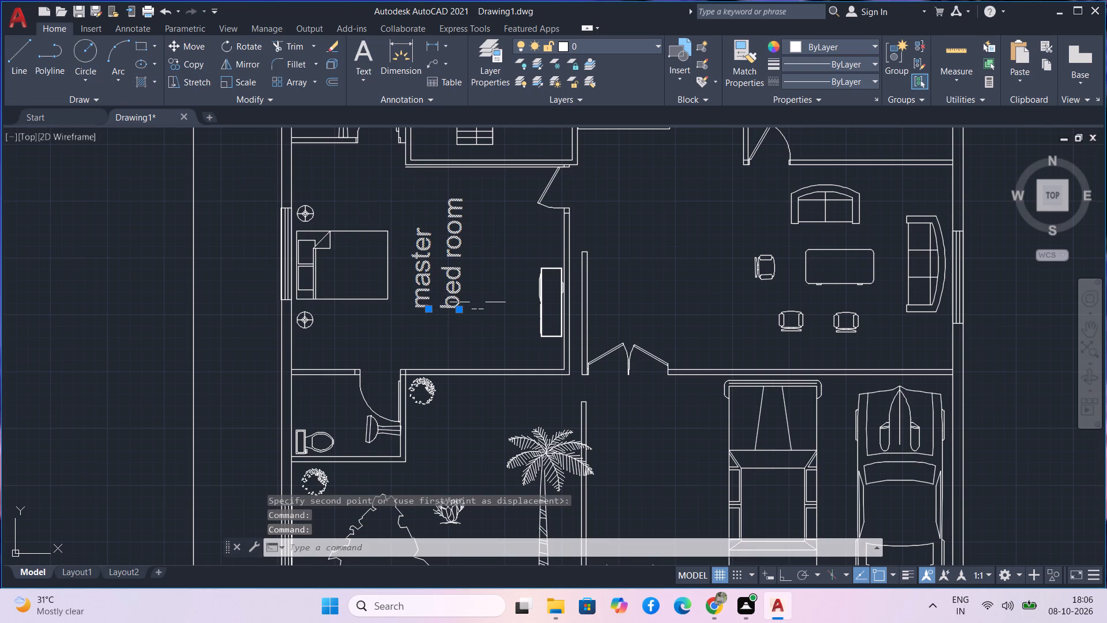
text(ro)
key(space)
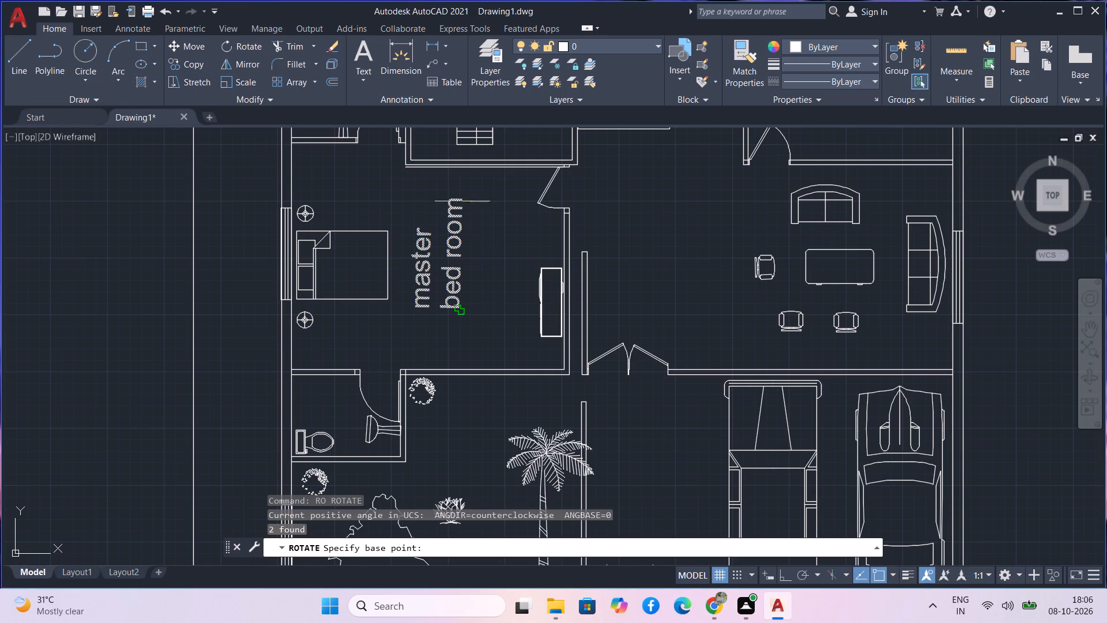
click(466, 313)
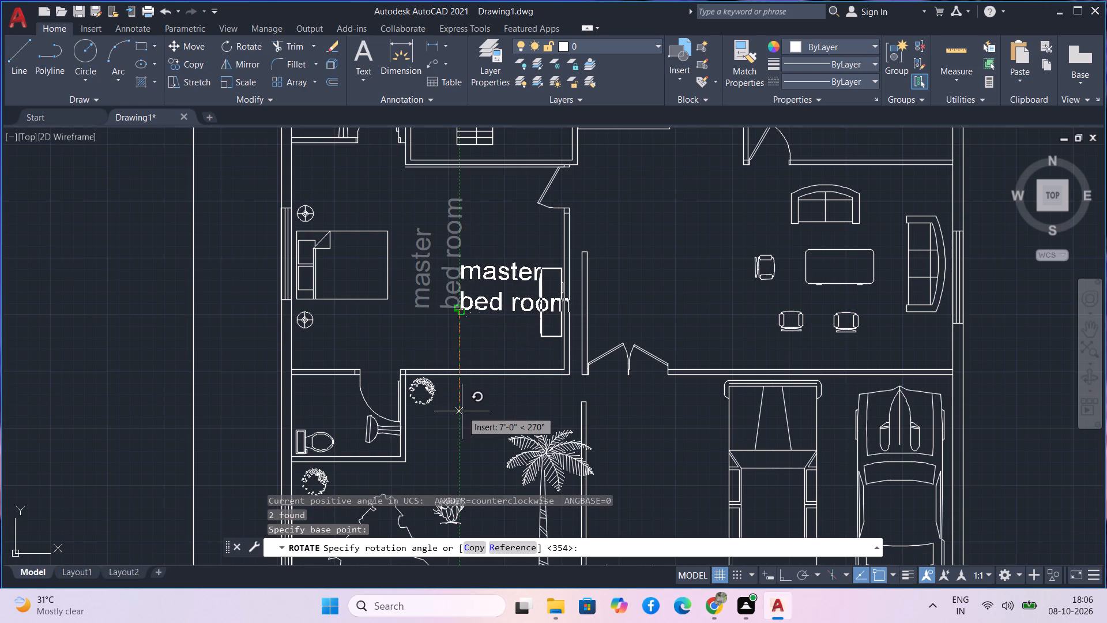
click(462, 429)
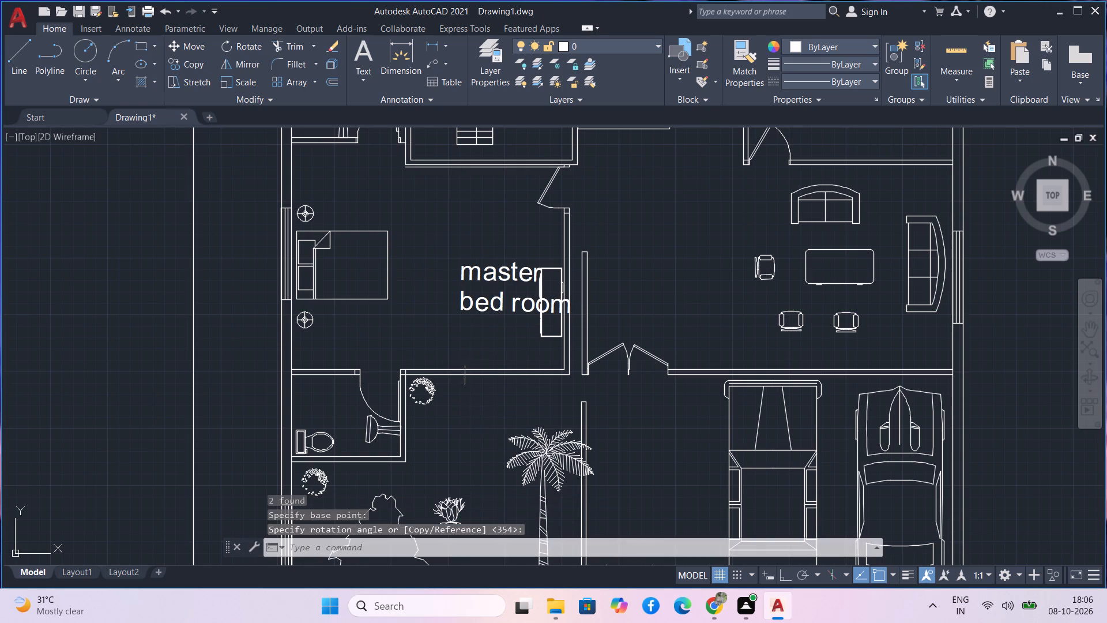
Move the horizontal two-line master bed room label clear of the dresser, just beside the bed.
drag(481, 343, 482, 314)
click(455, 250)
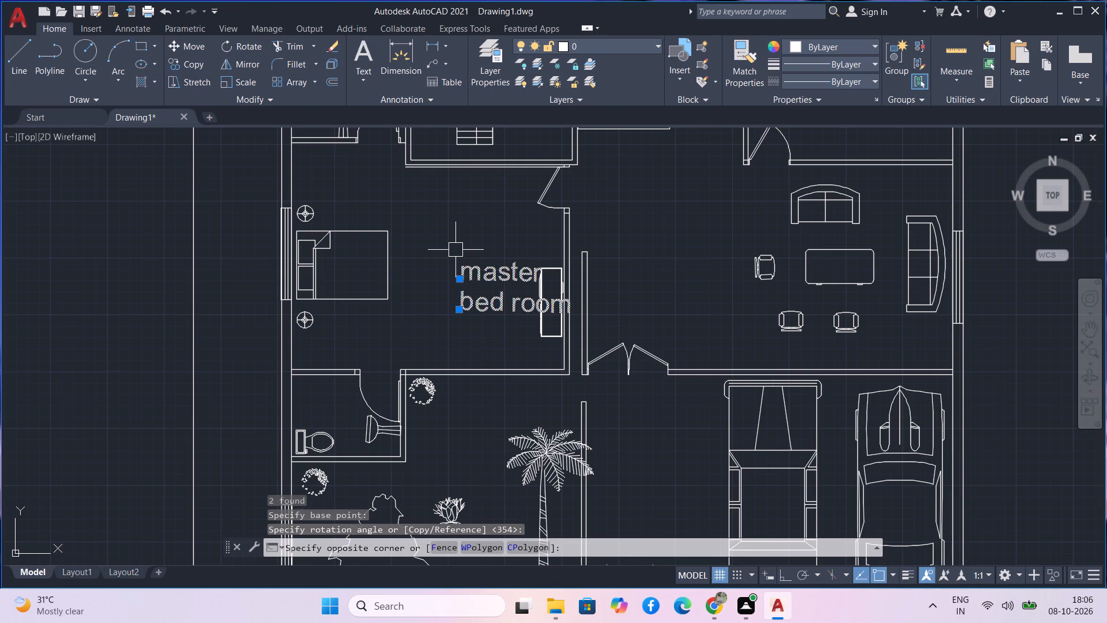
text(m)
key(space)
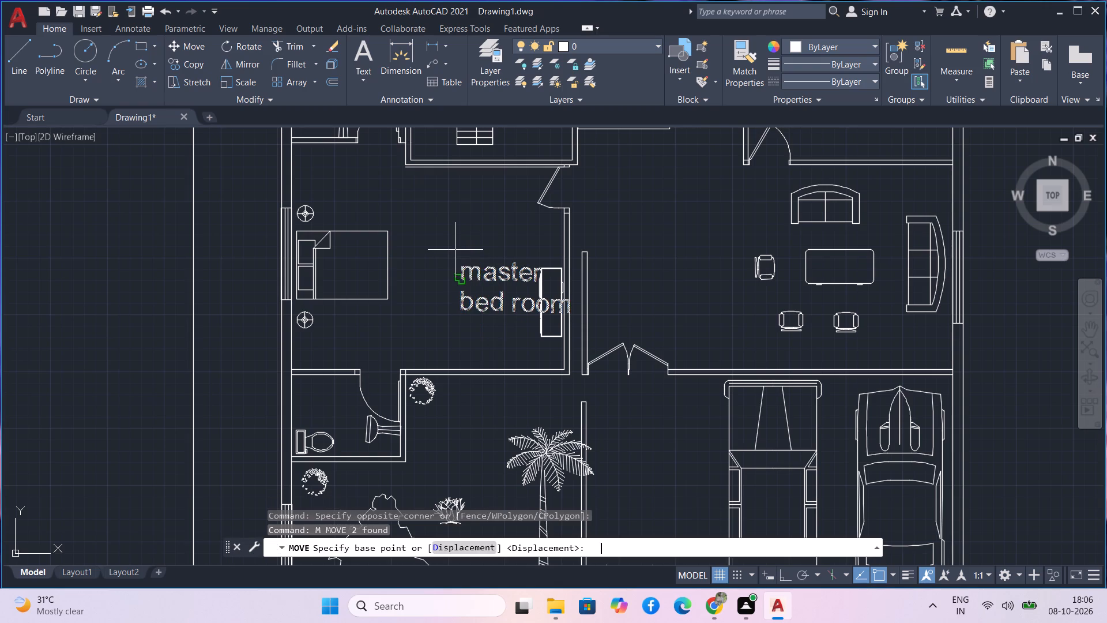
click(472, 275)
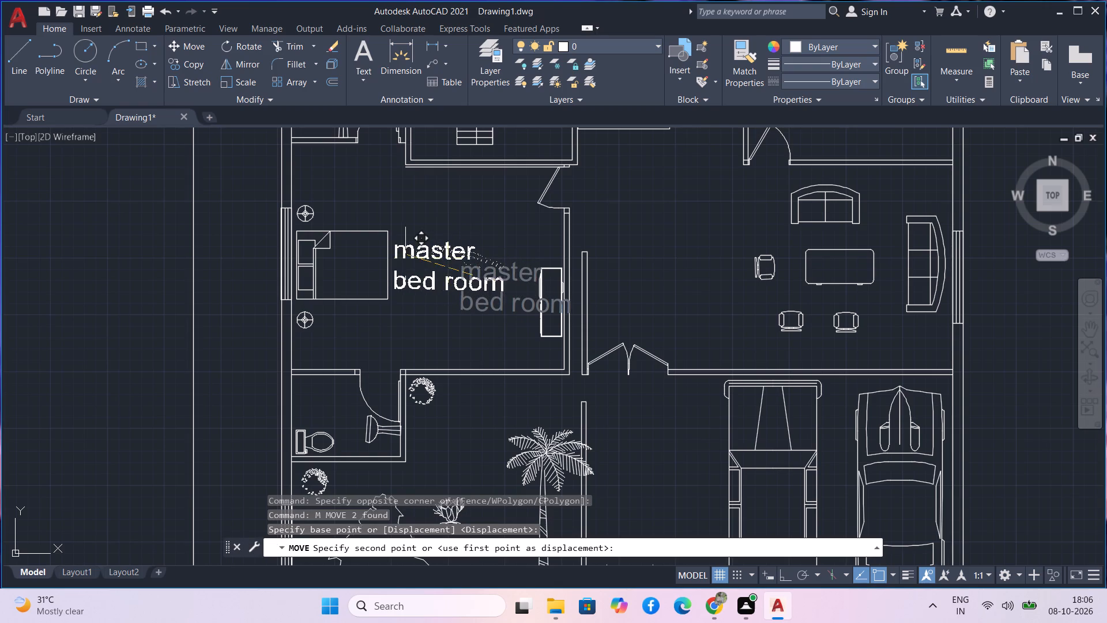
click(416, 240)
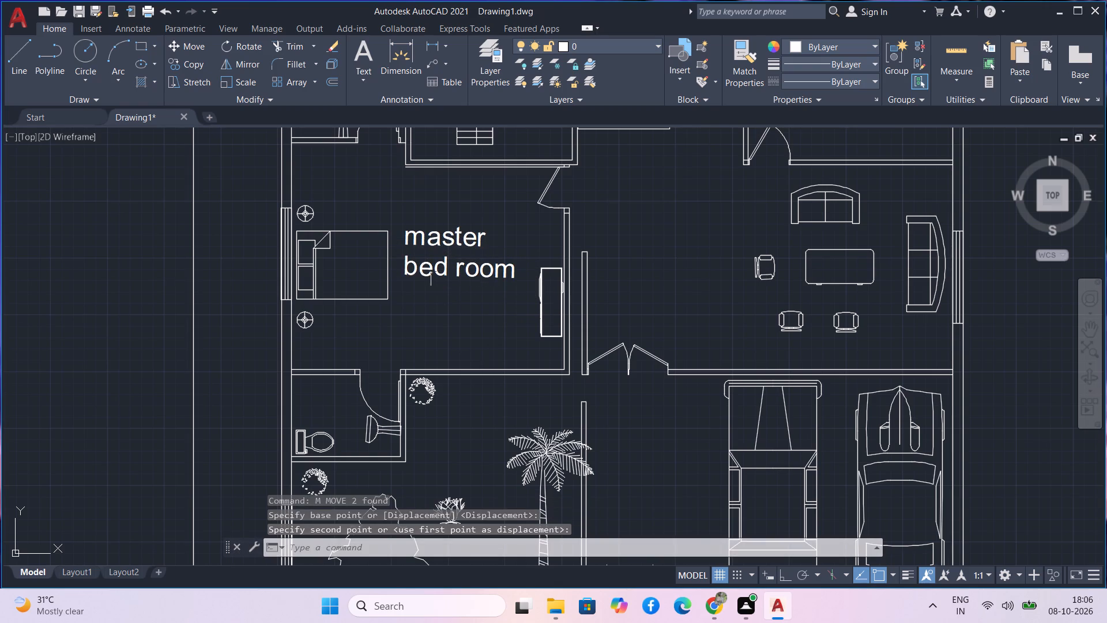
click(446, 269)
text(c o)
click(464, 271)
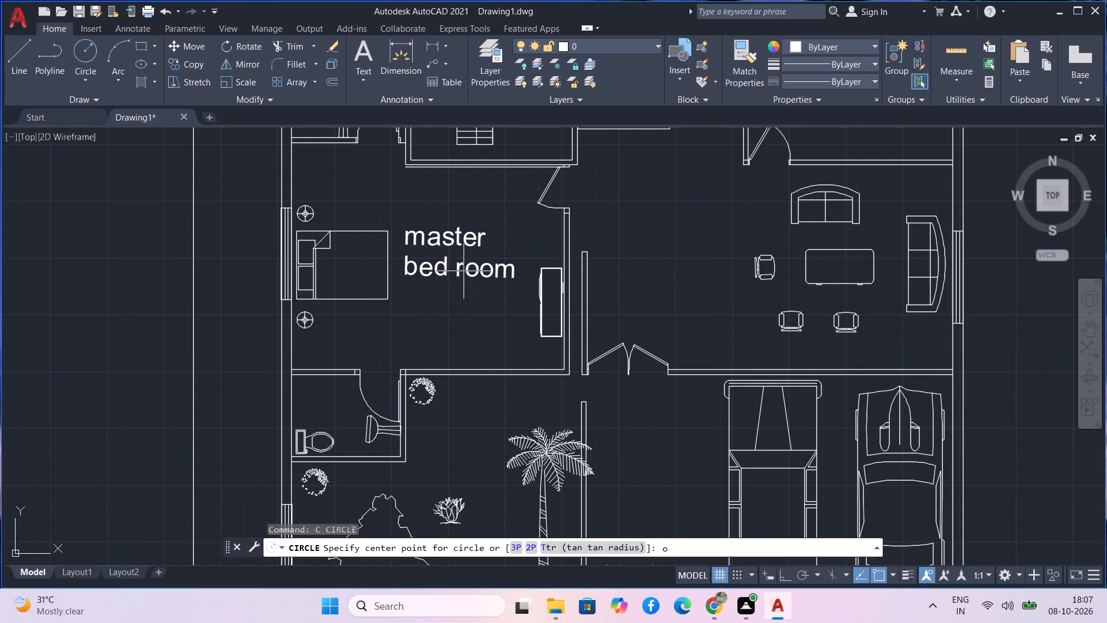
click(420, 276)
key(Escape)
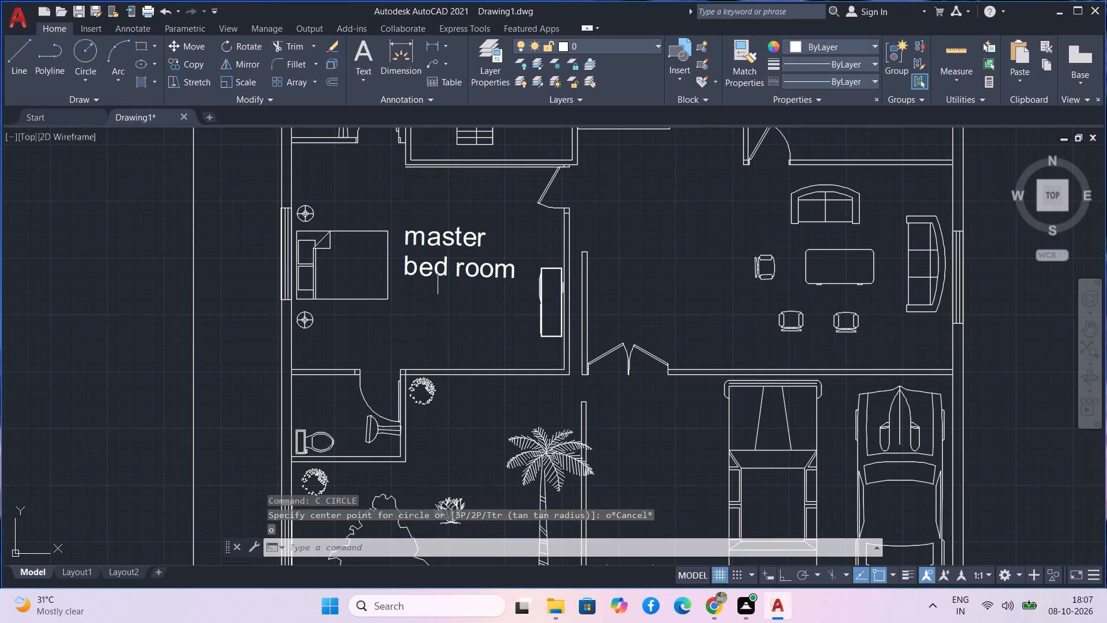
Copy the "bed room" text line into the other three bedrooms, placing each copy below that room's bed.
click(438, 267)
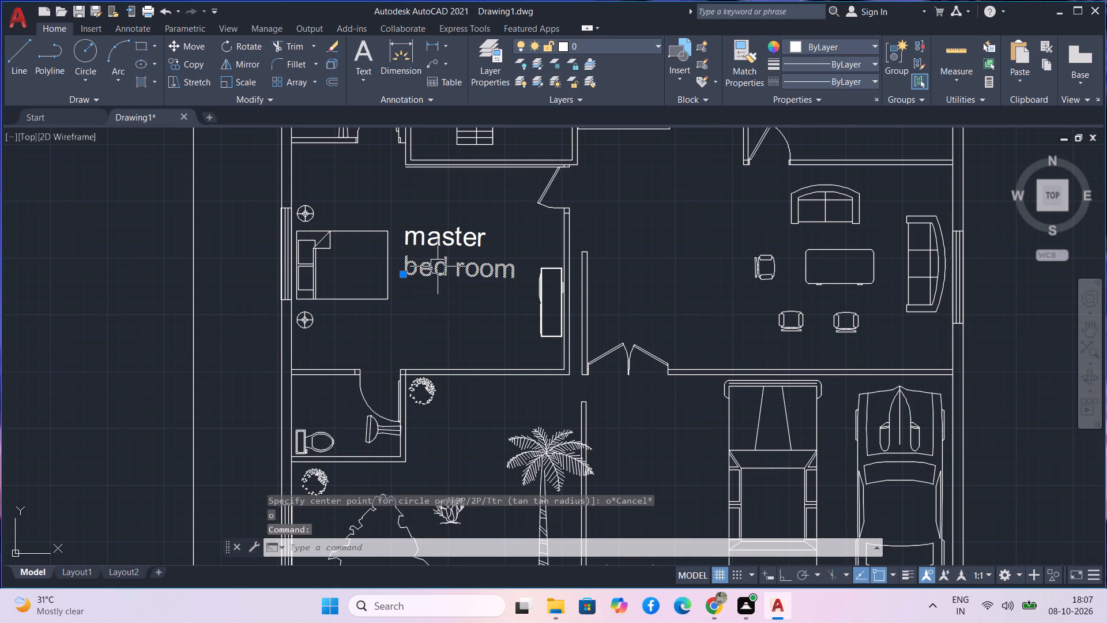
text(co)
key(space)
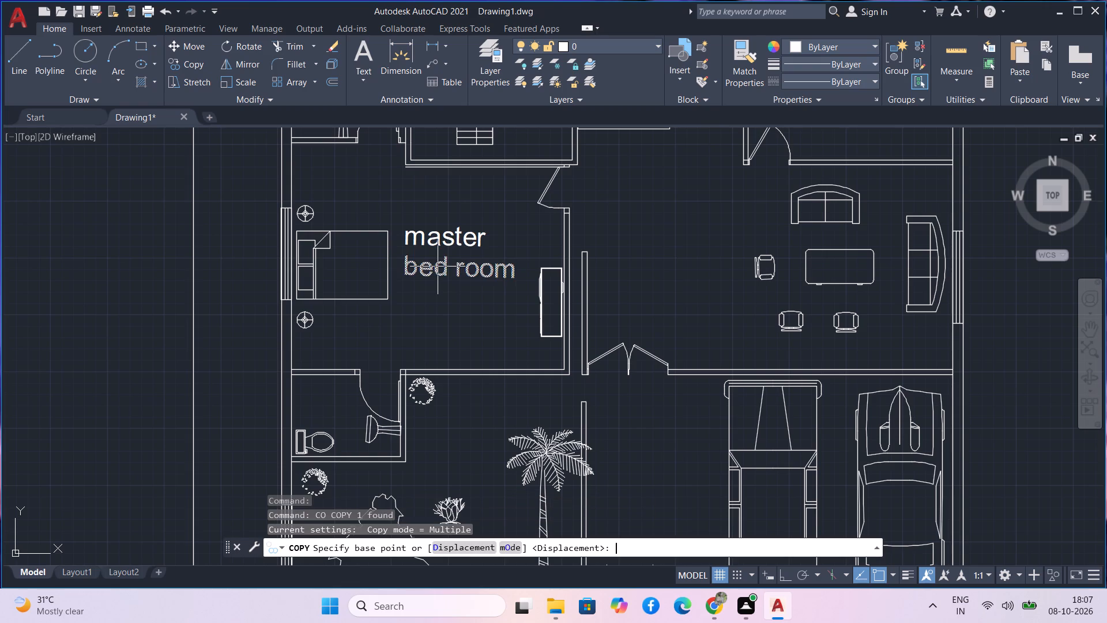
click(438, 271)
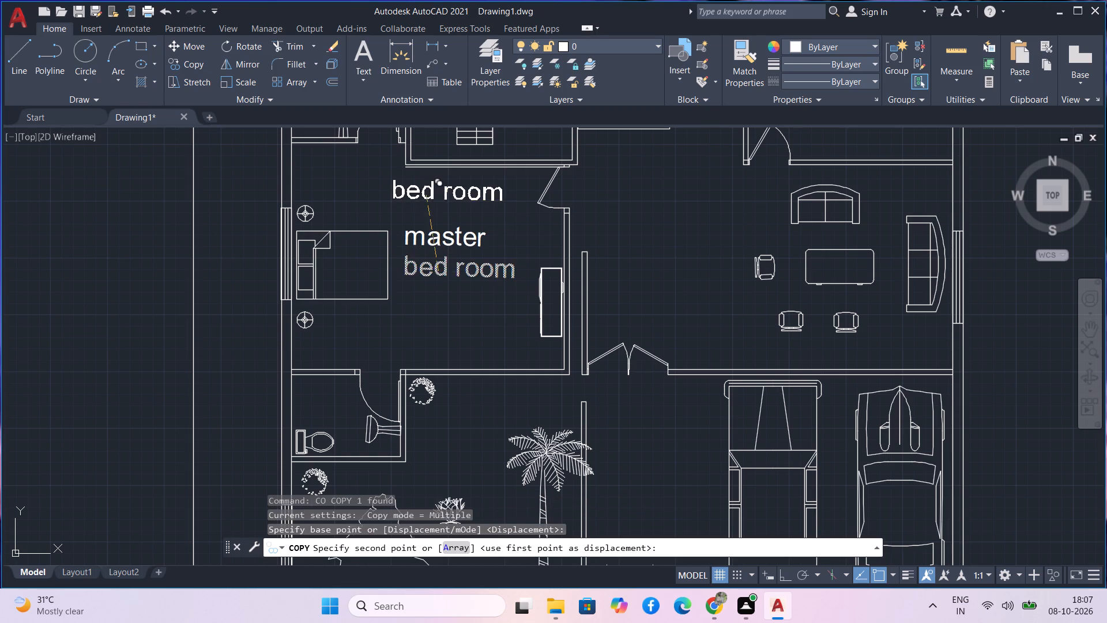
middle_drag(427, 201, 450, 332)
scroll(451, 277, down, 1)
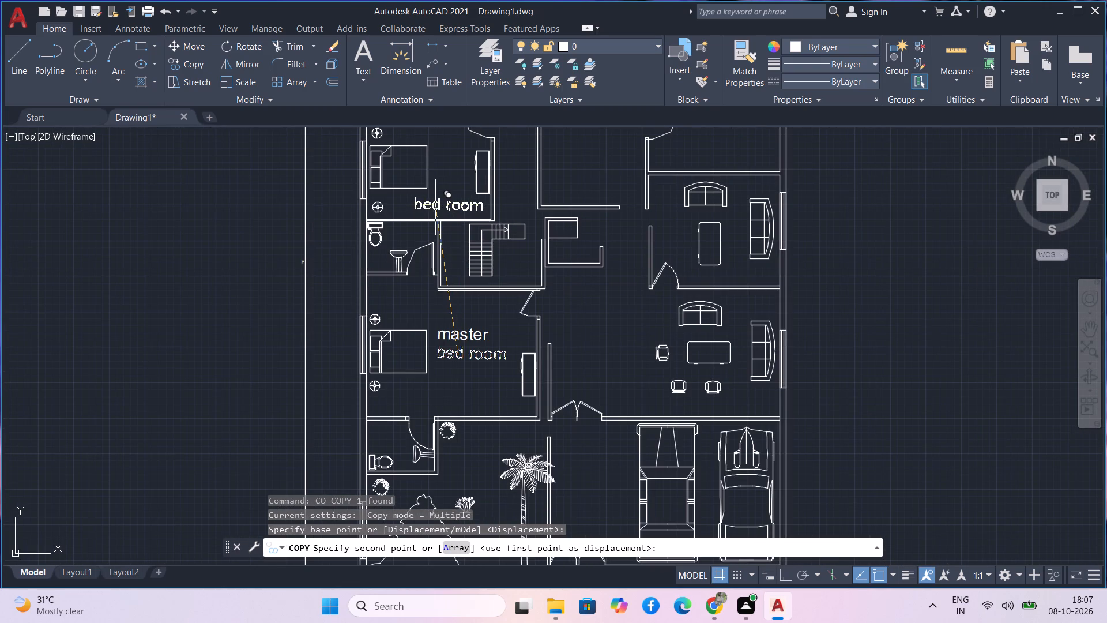
middle_drag(435, 207, 430, 269)
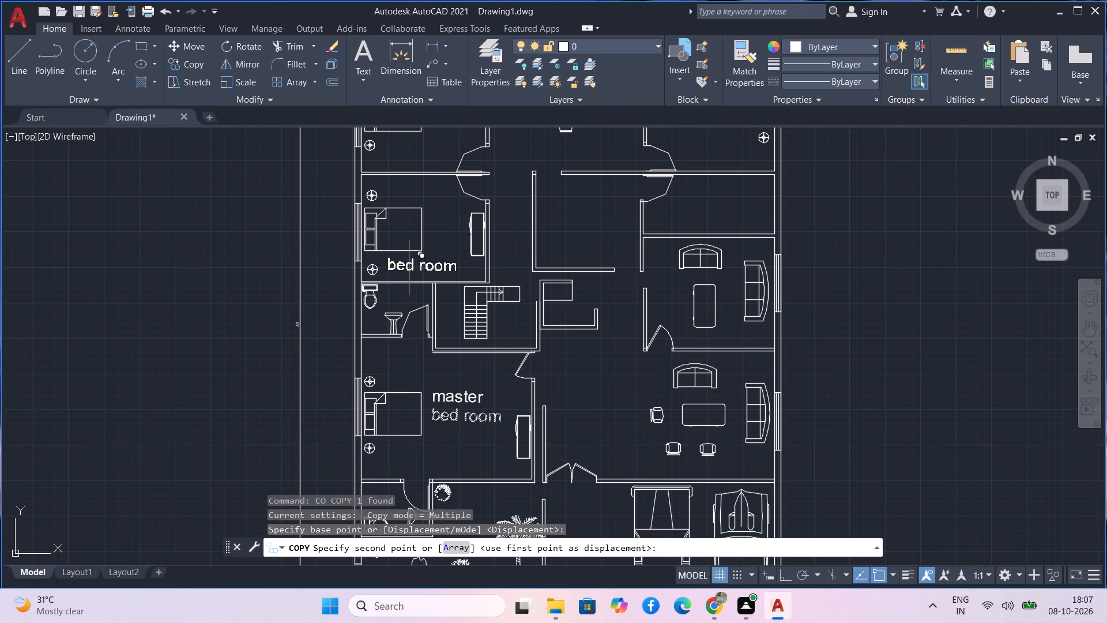
click(409, 267)
middle_drag(417, 165, 383, 273)
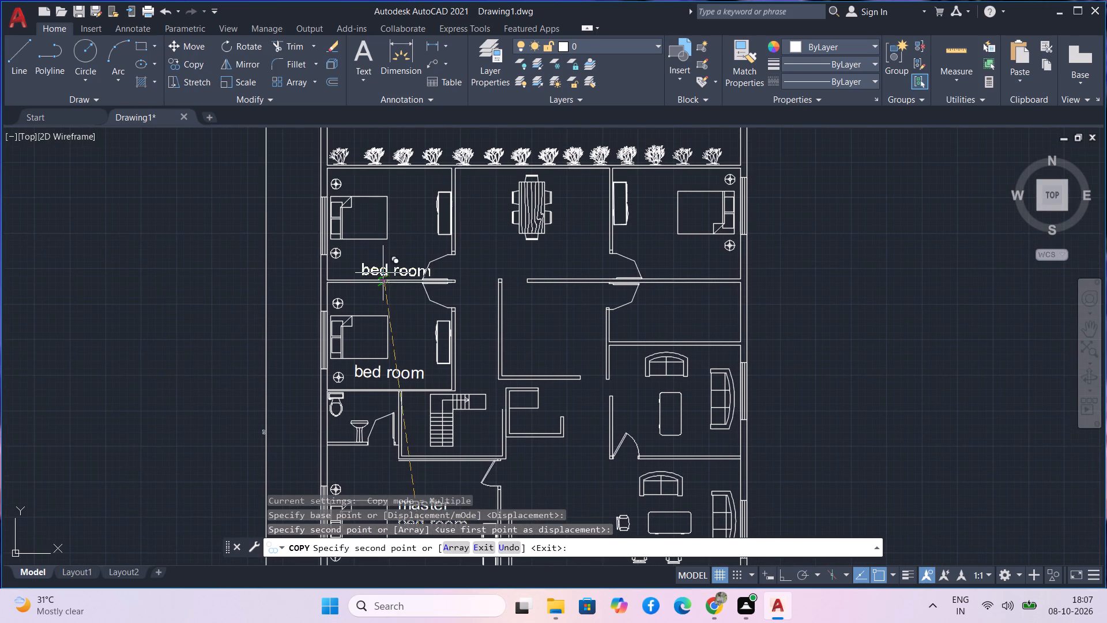
click(378, 257)
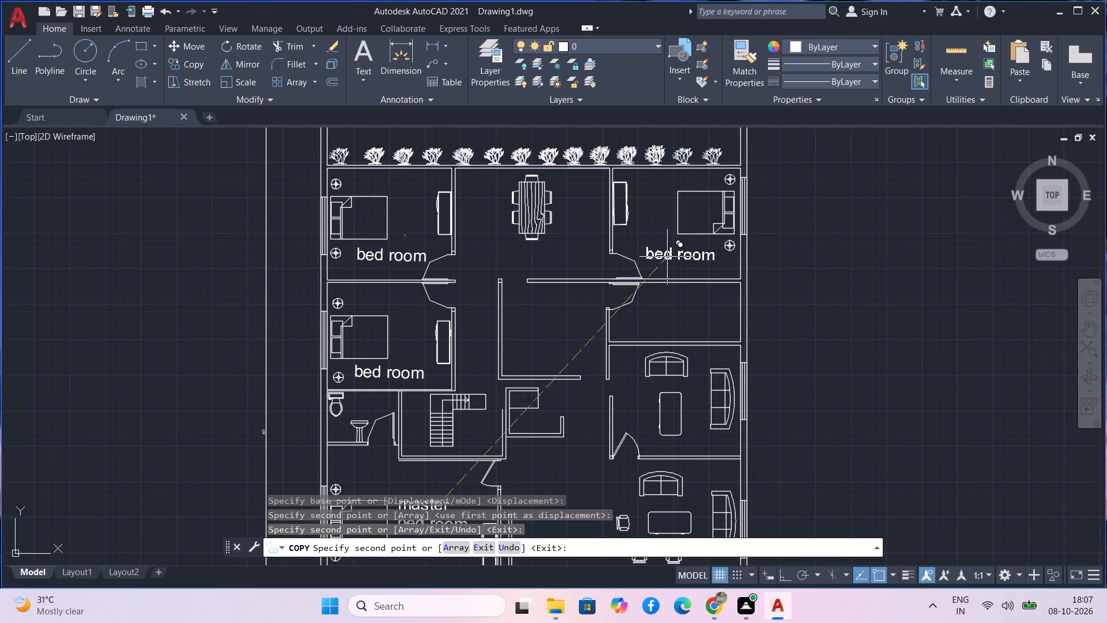
click(667, 257)
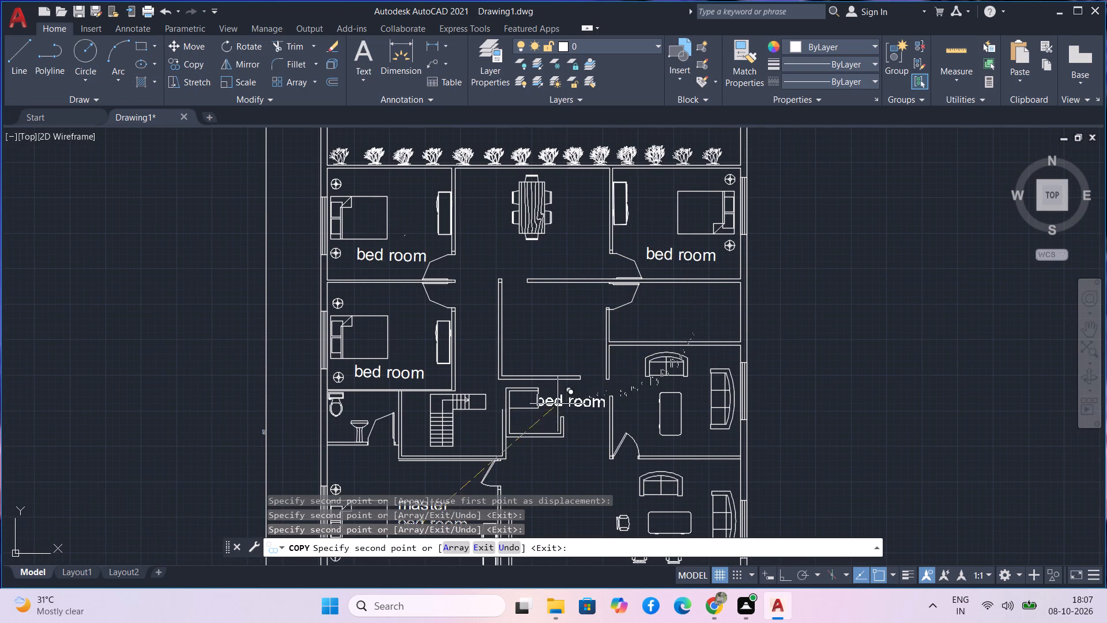
key(Escape)
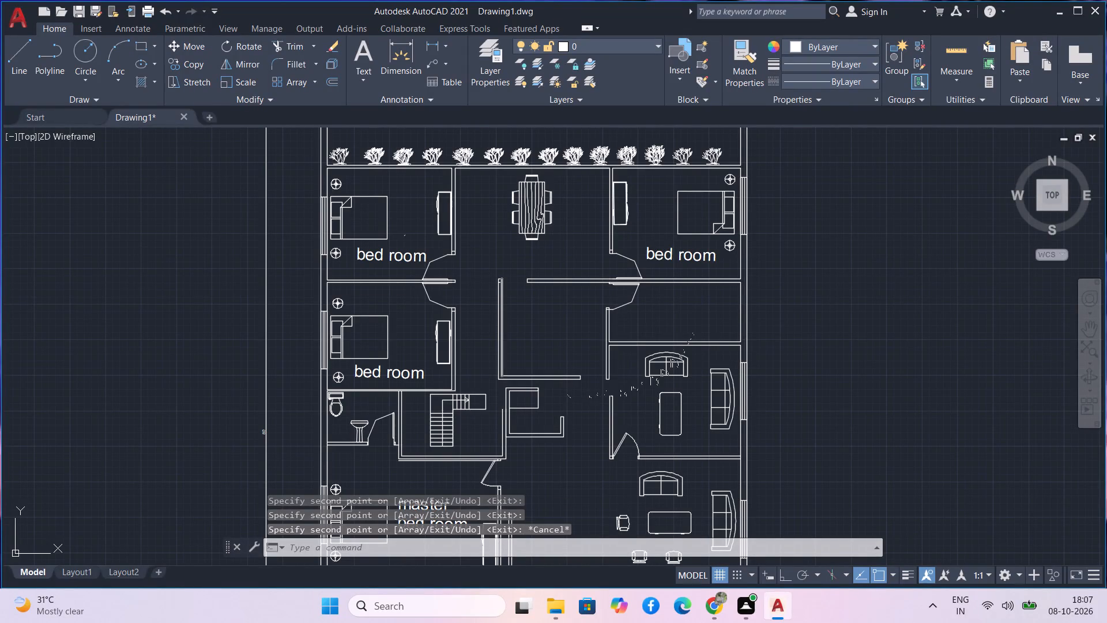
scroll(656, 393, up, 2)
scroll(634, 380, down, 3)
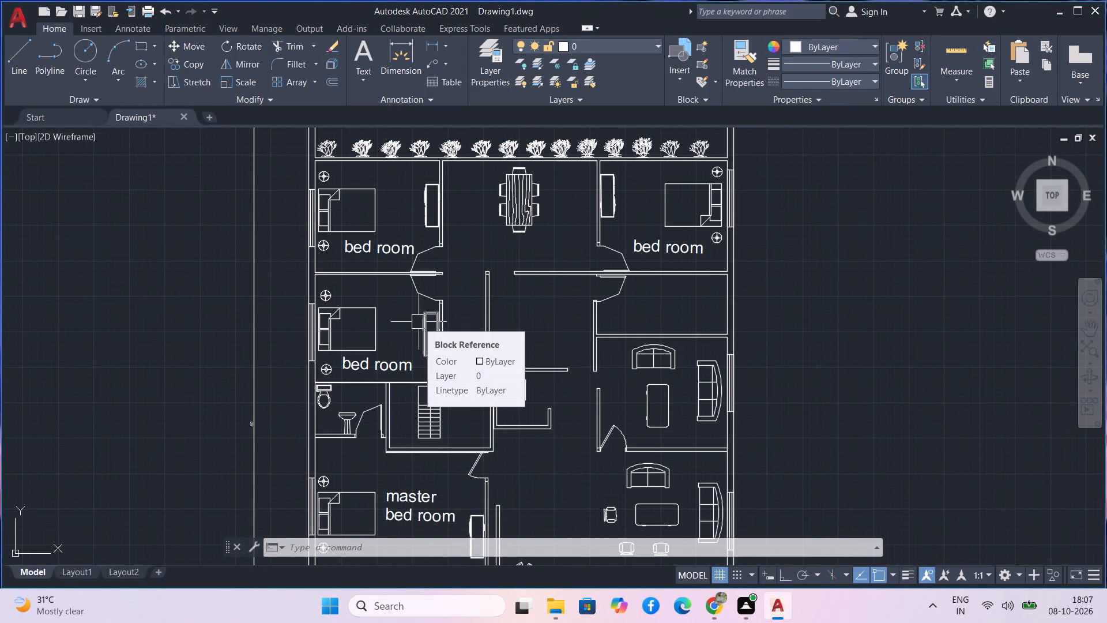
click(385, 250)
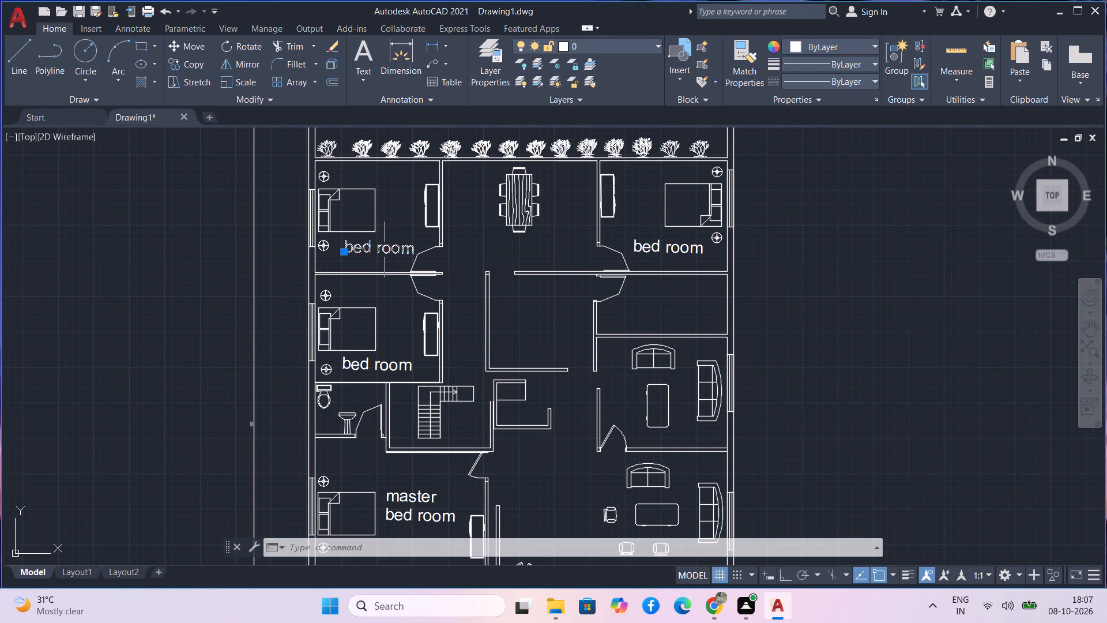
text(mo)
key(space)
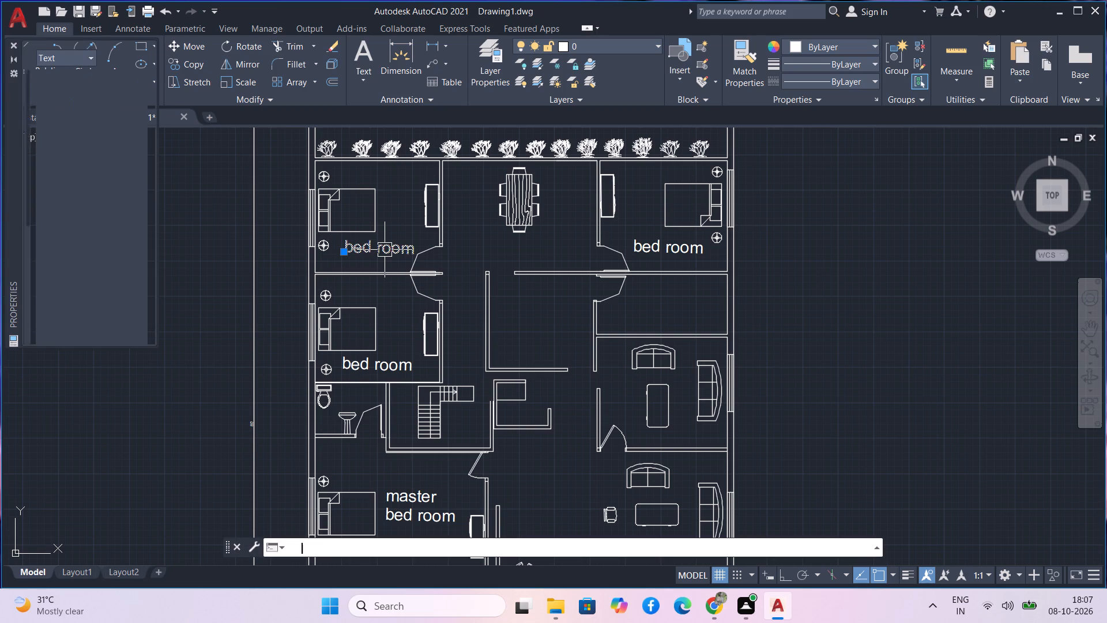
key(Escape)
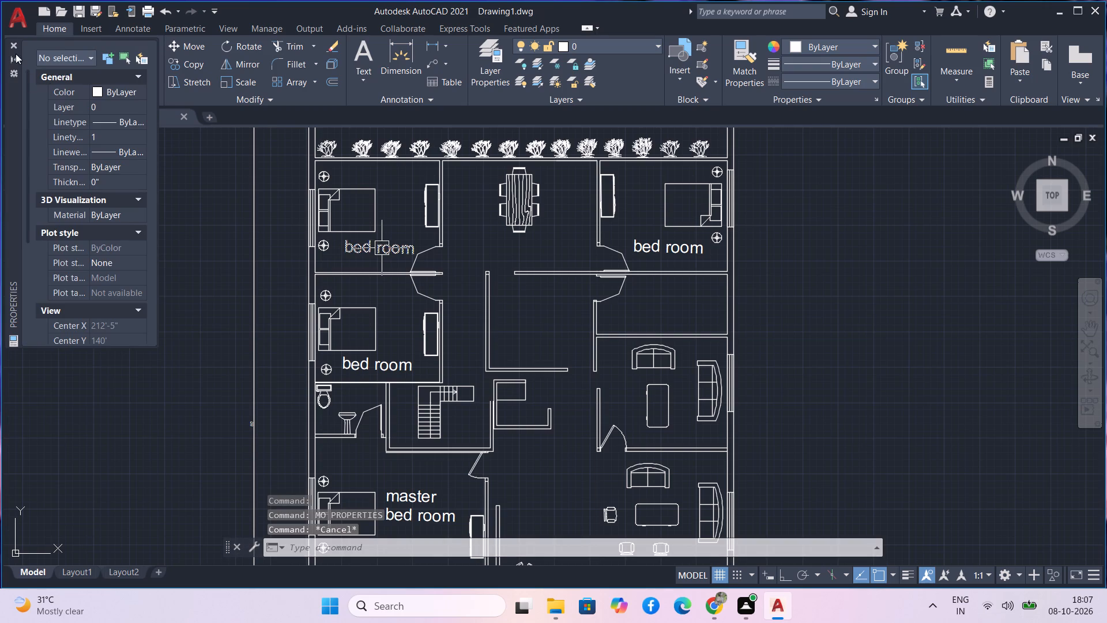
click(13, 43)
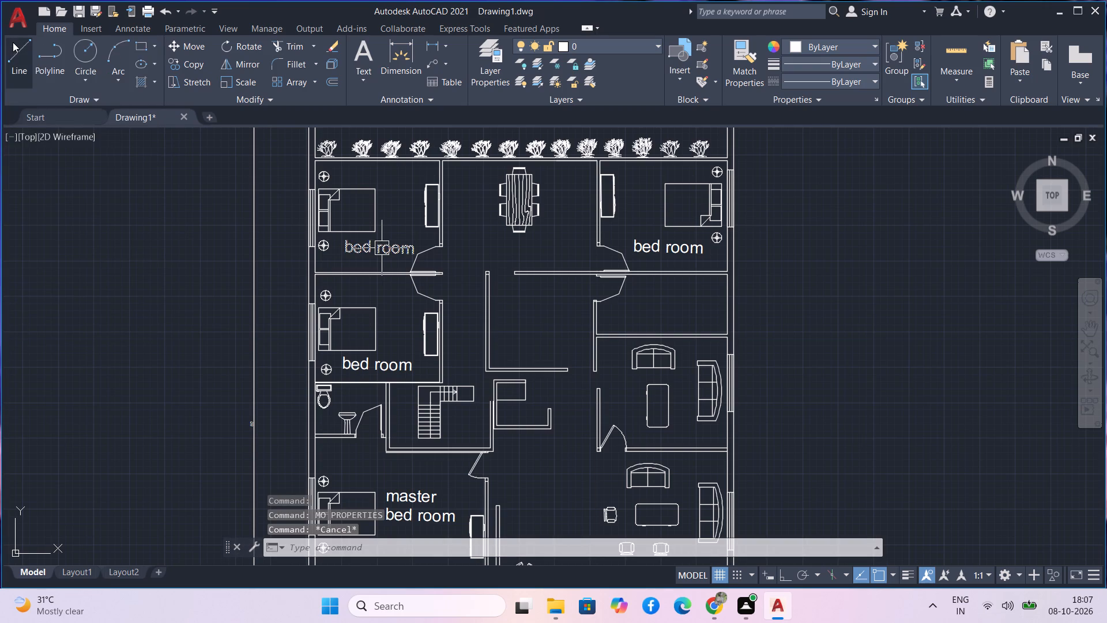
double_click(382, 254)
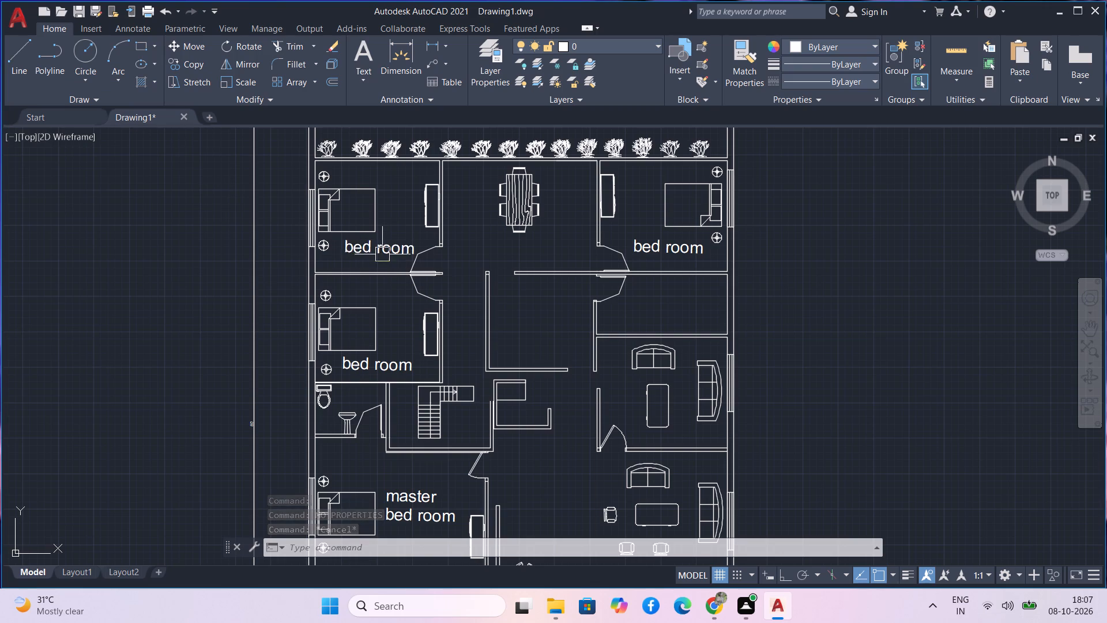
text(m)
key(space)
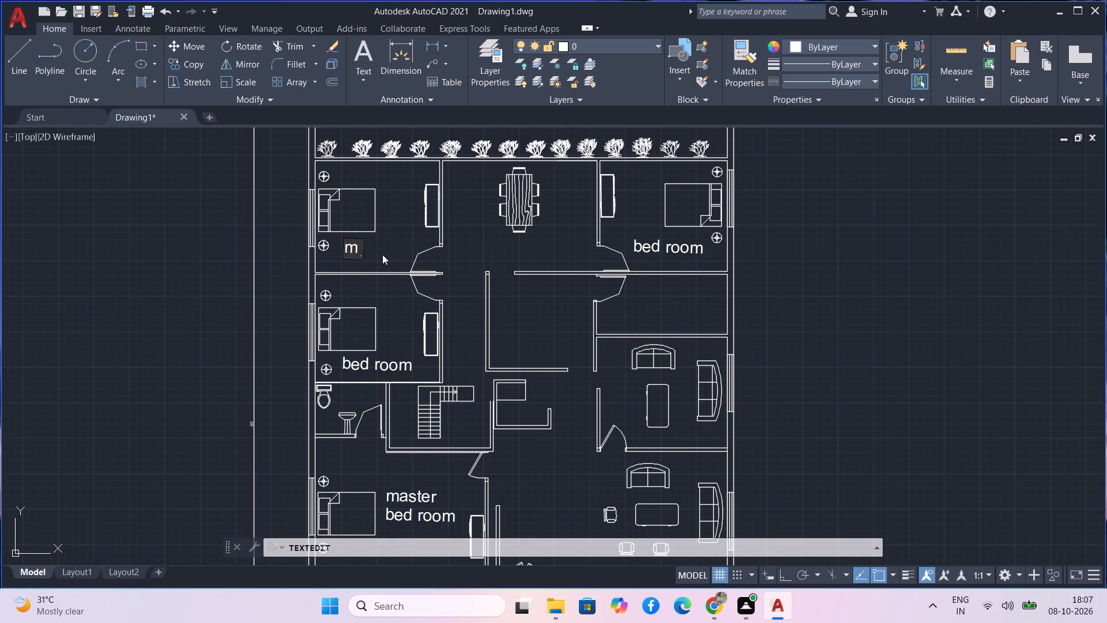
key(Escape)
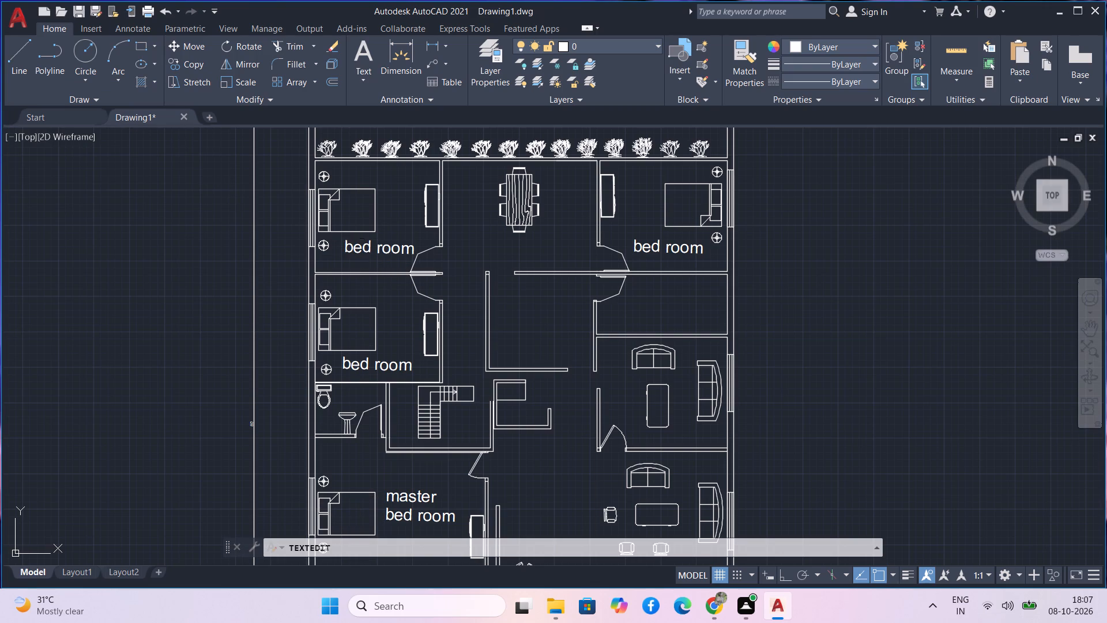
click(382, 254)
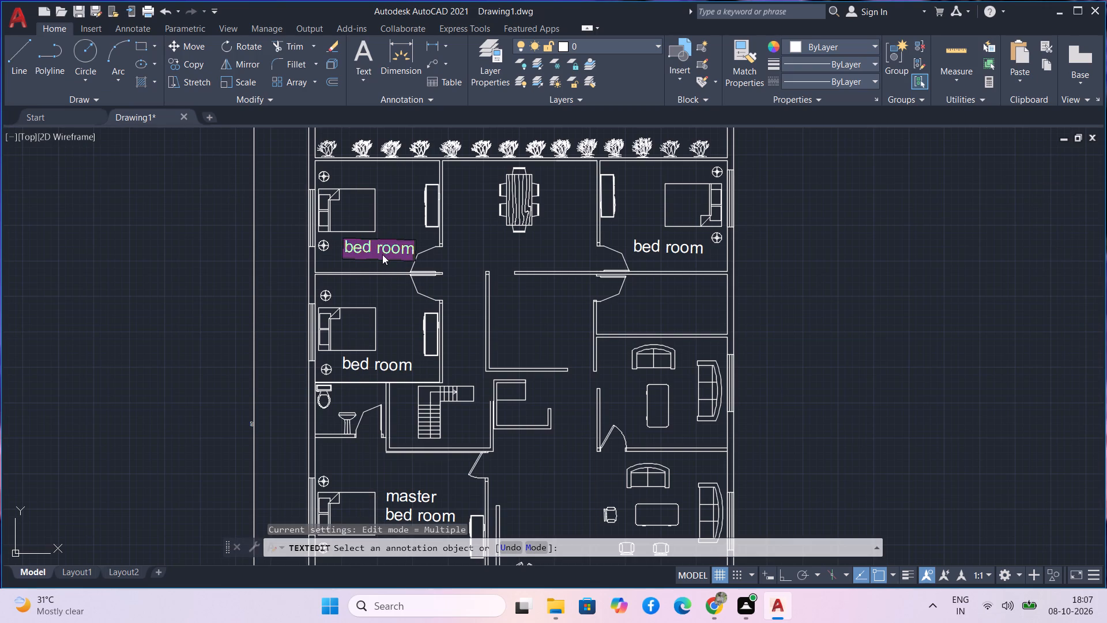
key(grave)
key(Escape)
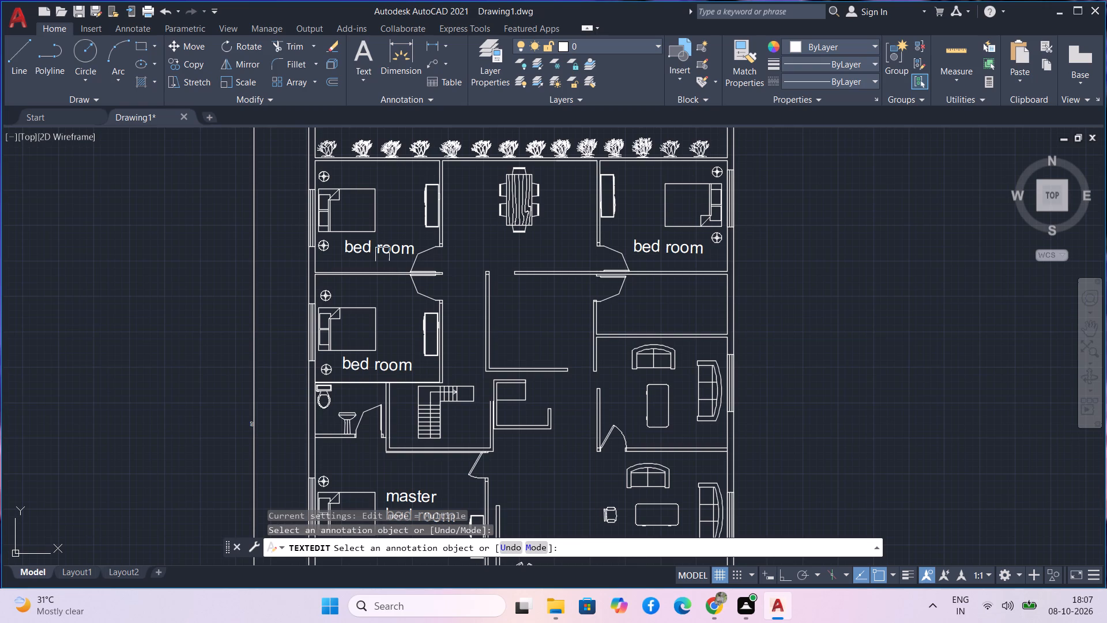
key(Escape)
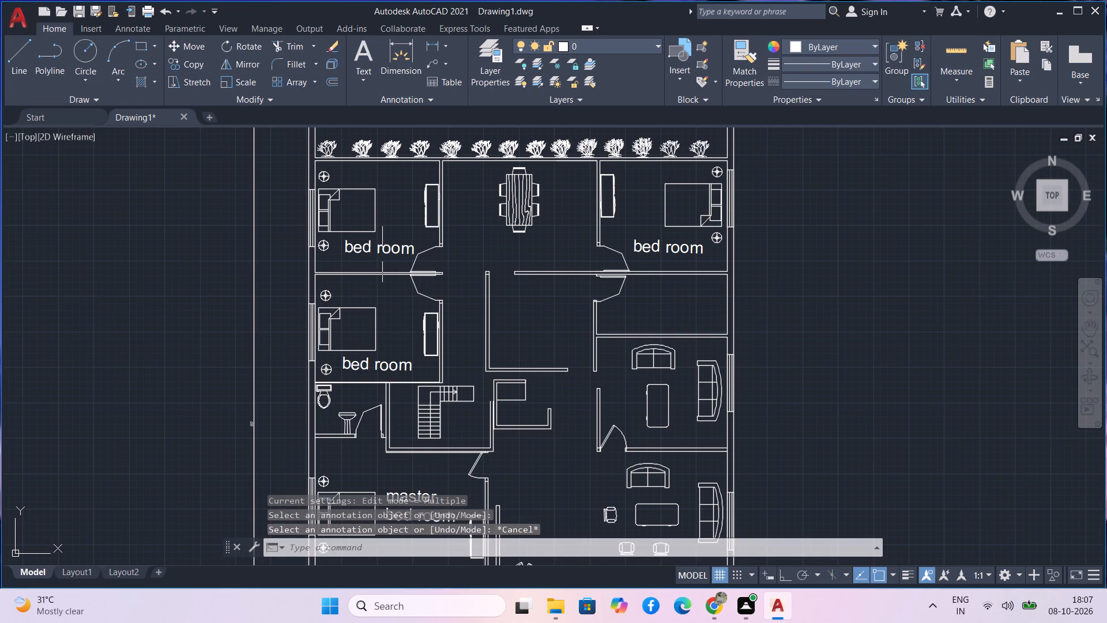
Move the "bed room" label in the plan's upper-left bedroom slightly down and left, away from the door swing.
click(387, 251)
text(m)
key(space)
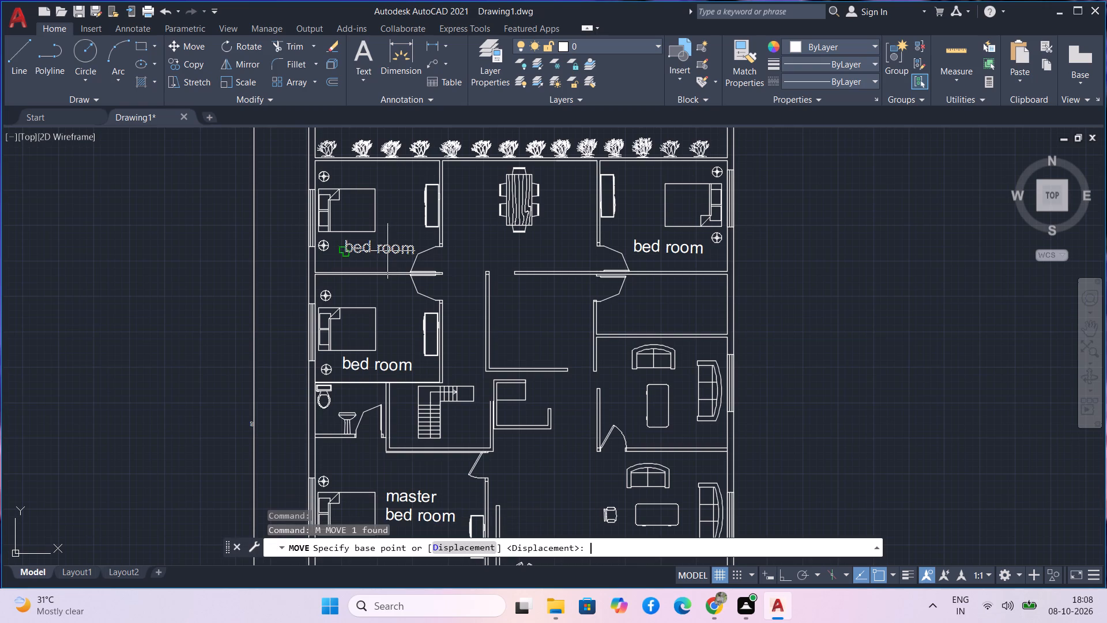
click(348, 254)
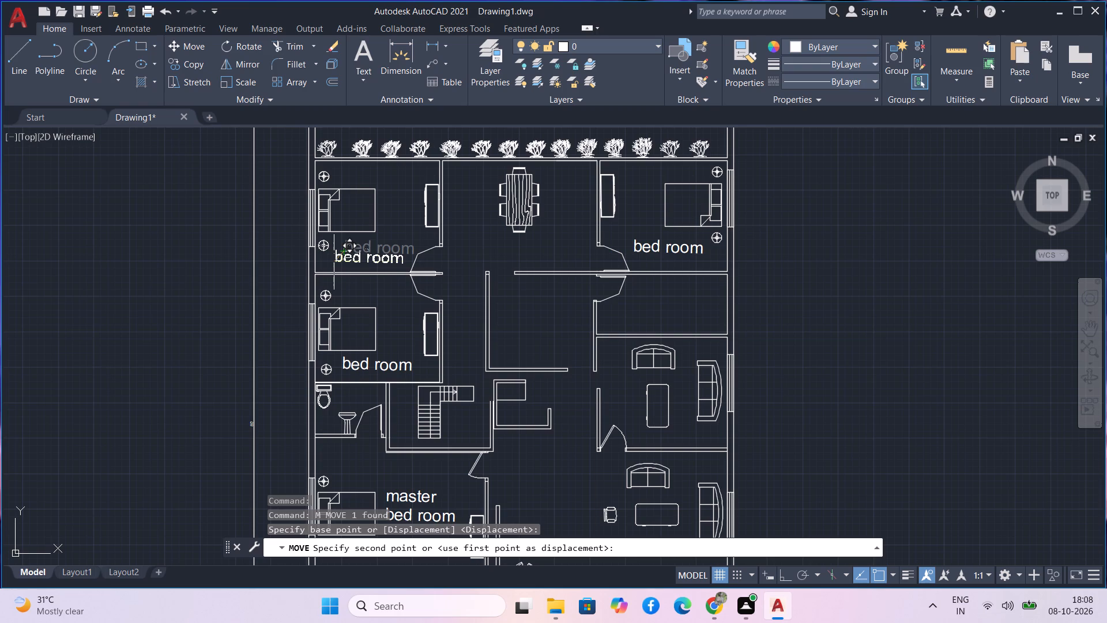
click(334, 260)
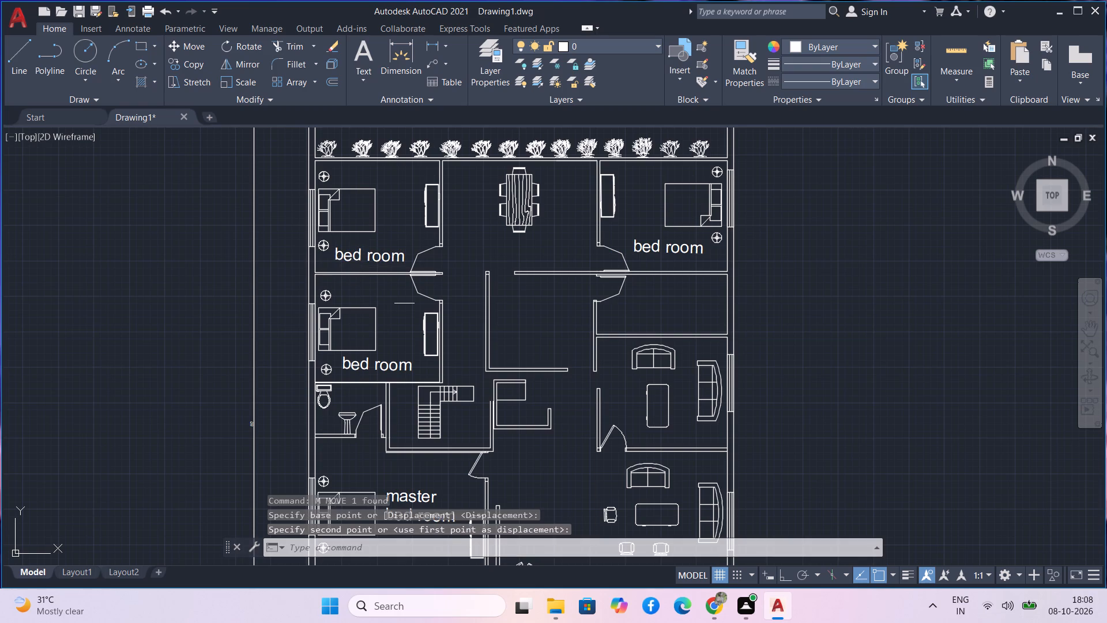
key(Escape)
Change the label of the left bedroom directly above the toilet and staircase to "bed room 2".
scroll(391, 311, down, 1)
middle_drag(383, 295, 372, 260)
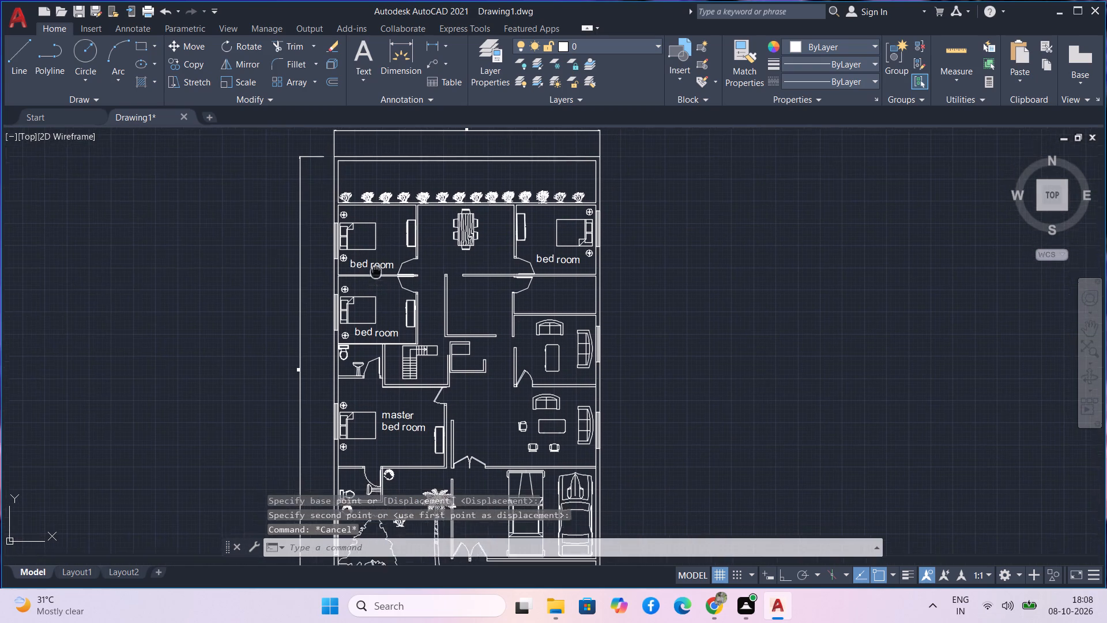
middle_drag(372, 260, 369, 249)
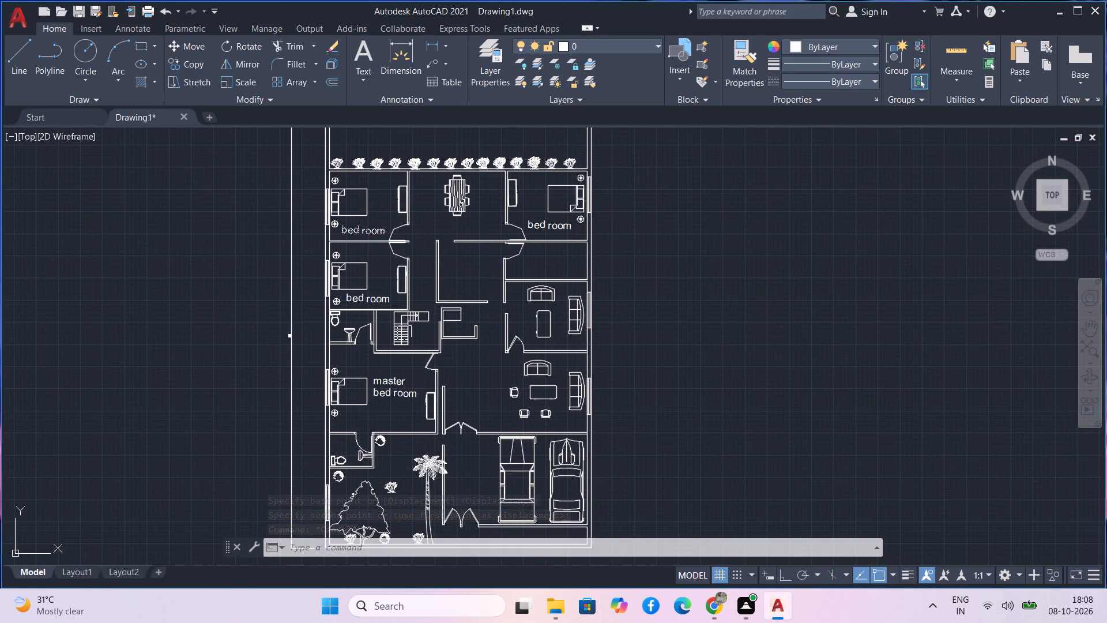
scroll(374, 298, up, 3)
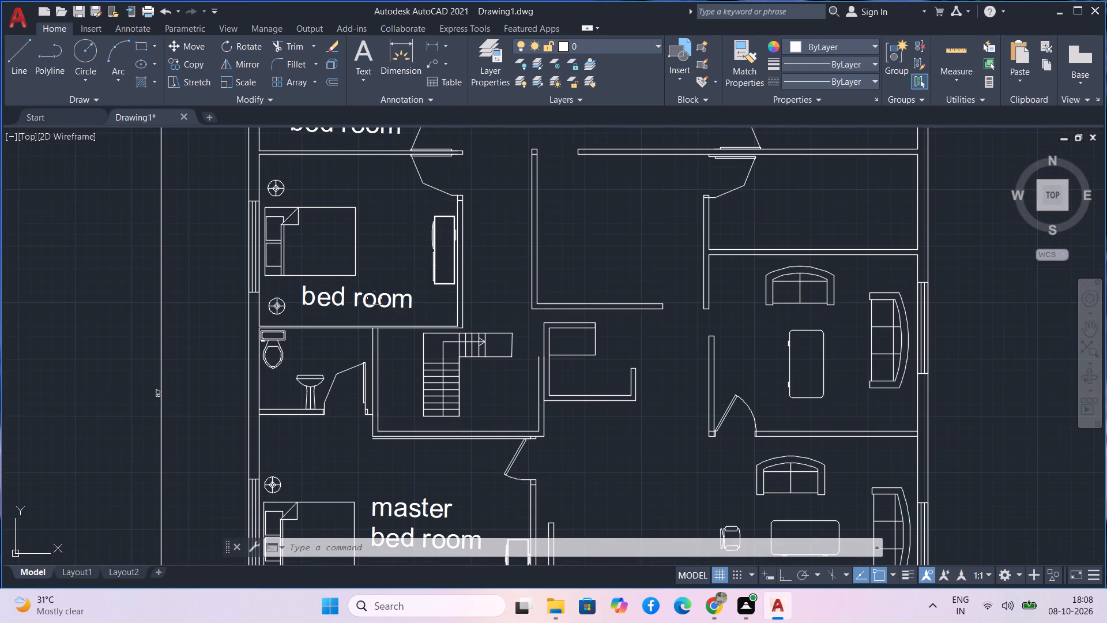
double_click(374, 298)
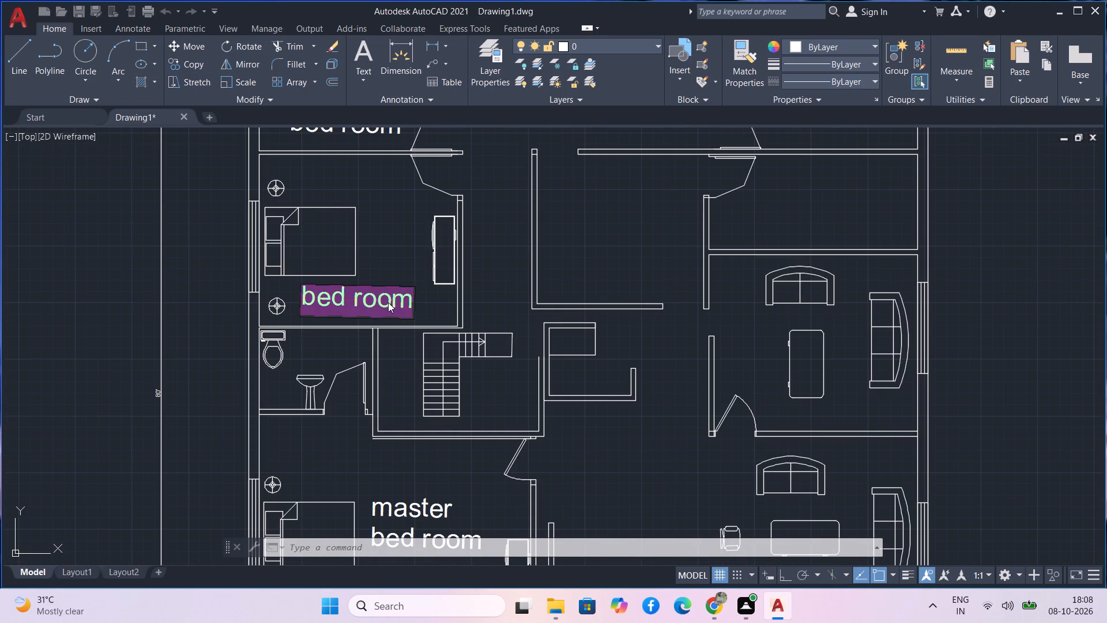
key(space)
text(be)
text(d room 2)
key(space)
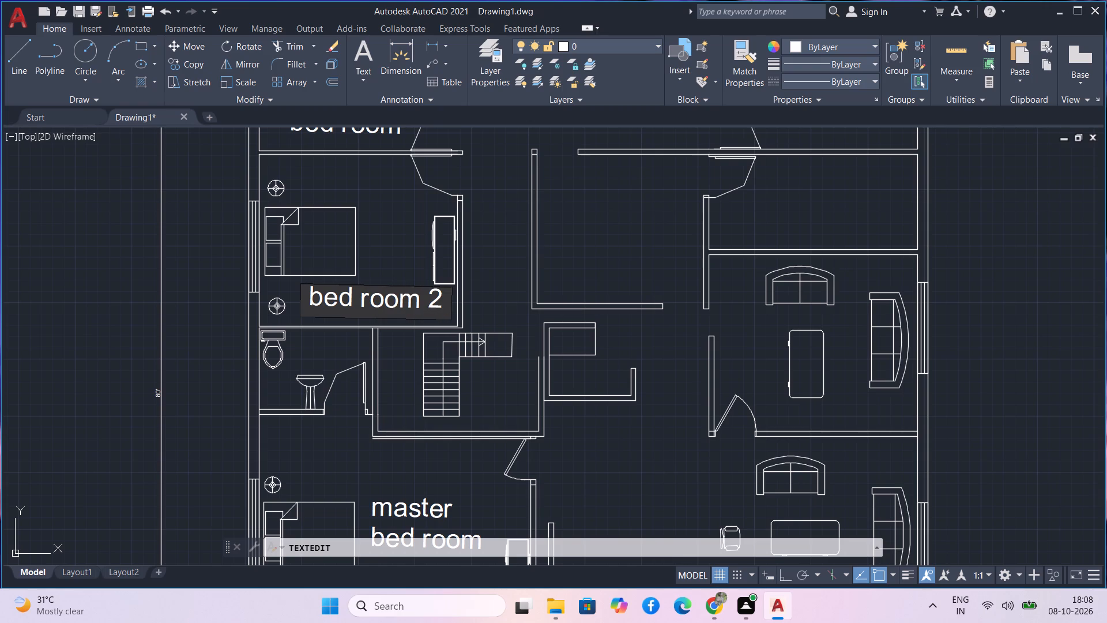
key(space)
key(space)
key(Return)
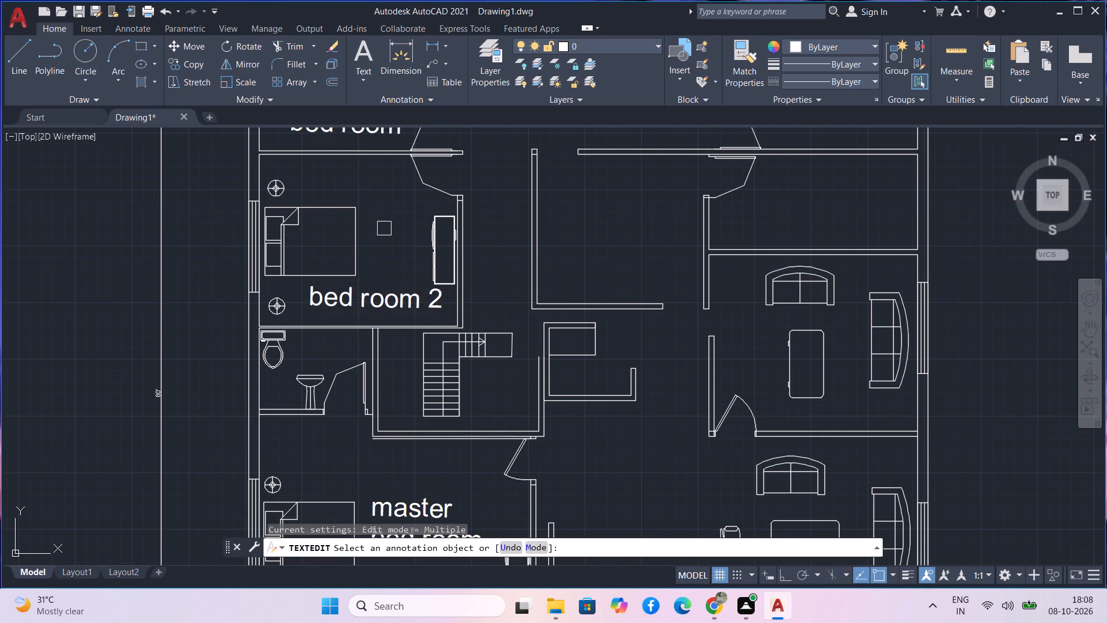
Change the label of the plan's upper-left bedroom to "bed room 3".
middle_drag(384, 228, 372, 333)
double_click(345, 232)
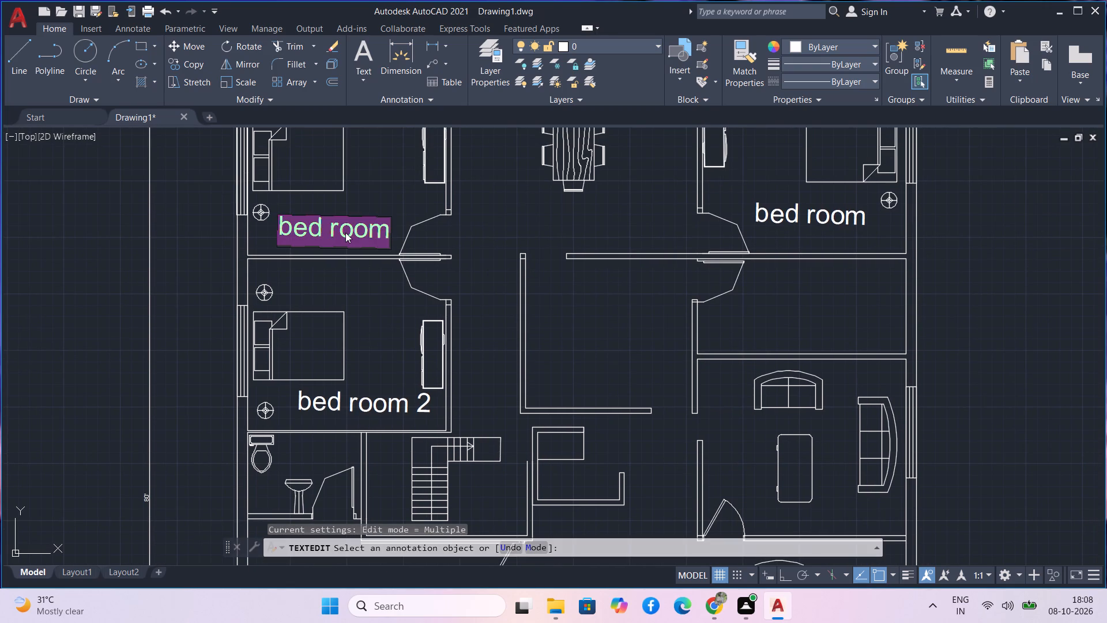
text(be)
text(d room 3)
key(space)
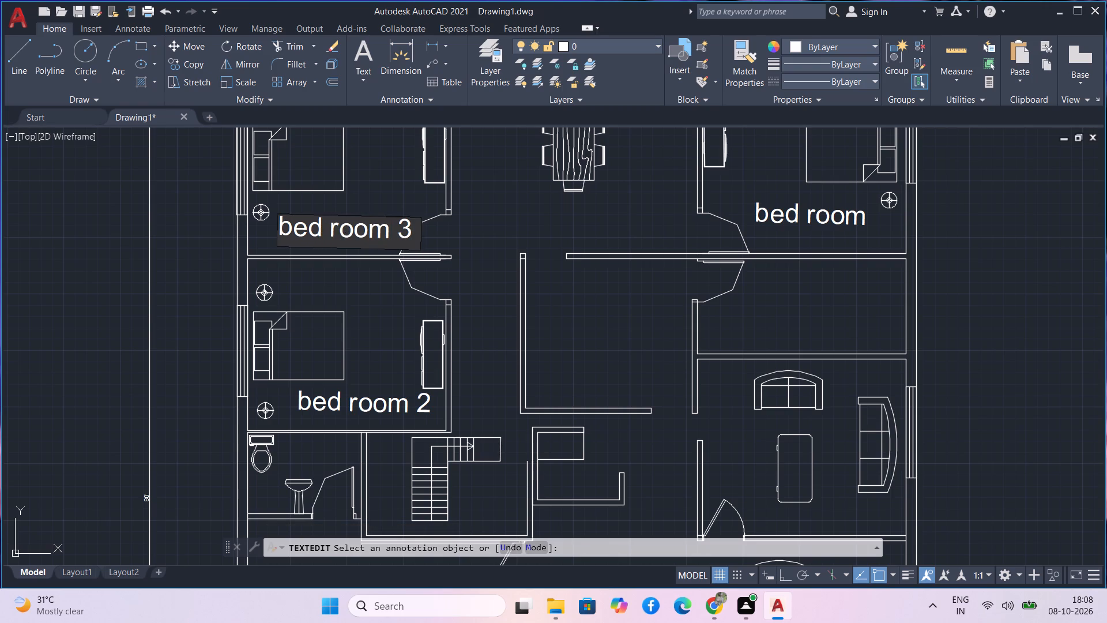
key(Return)
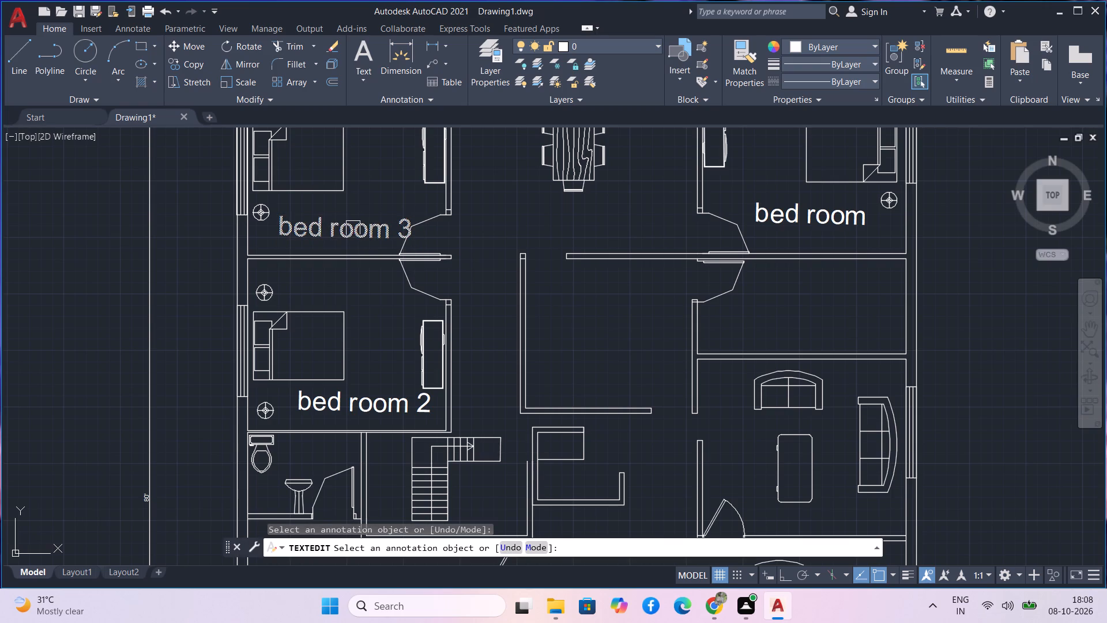
Change the label of the plan's upper-right bedroom to "bed room 4" and finish the text editing.
scroll(353, 228, down, 2)
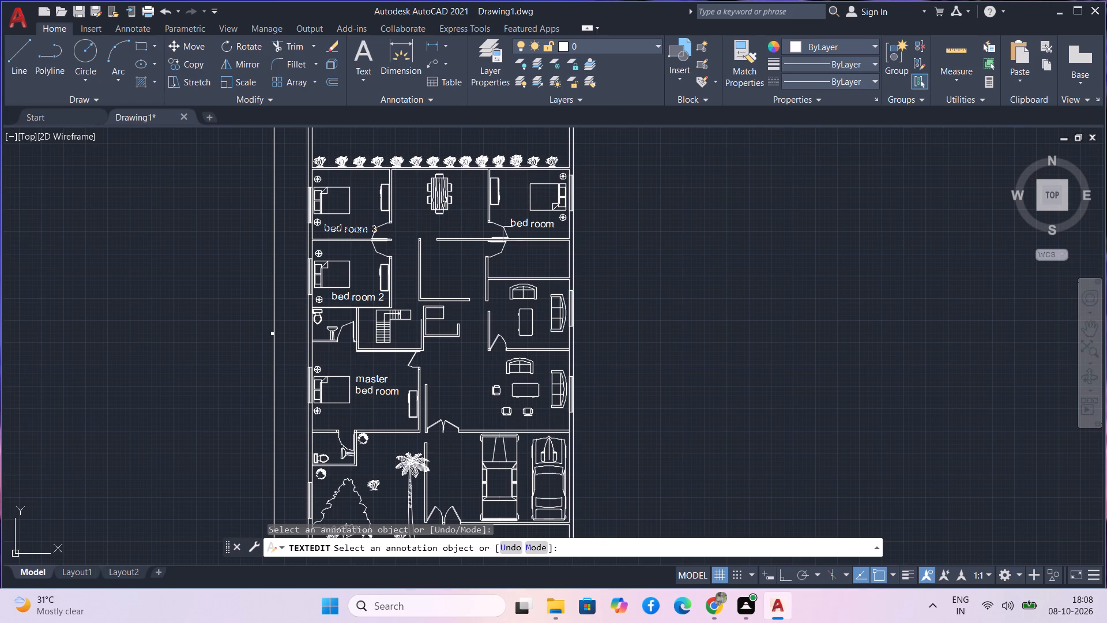
double_click(536, 226)
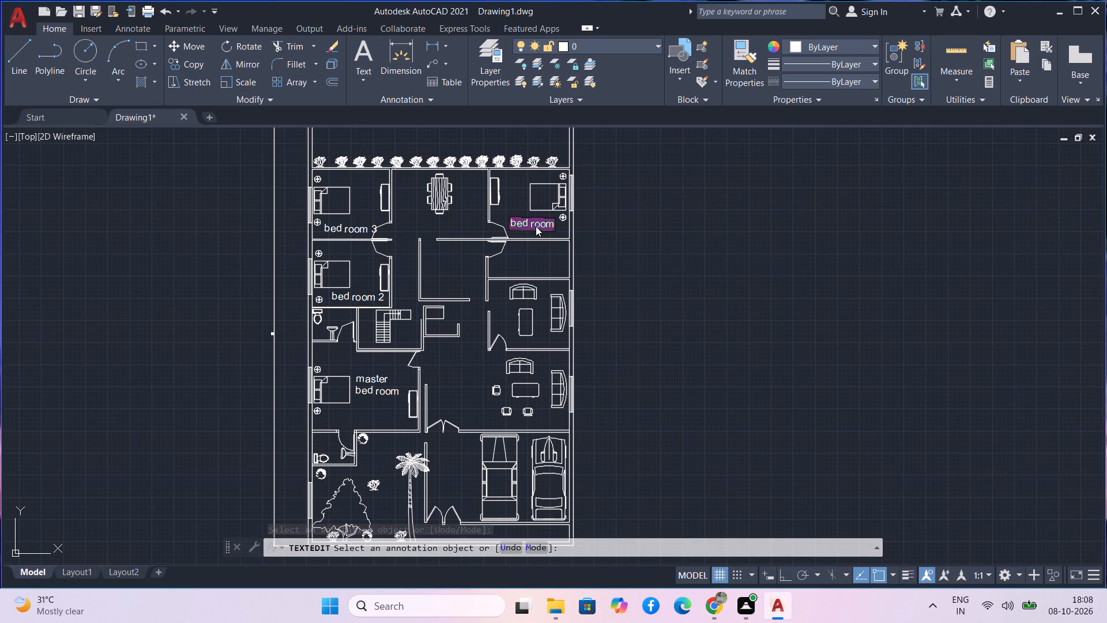
key(4)
key(BackSpace)
text(bed r0o)
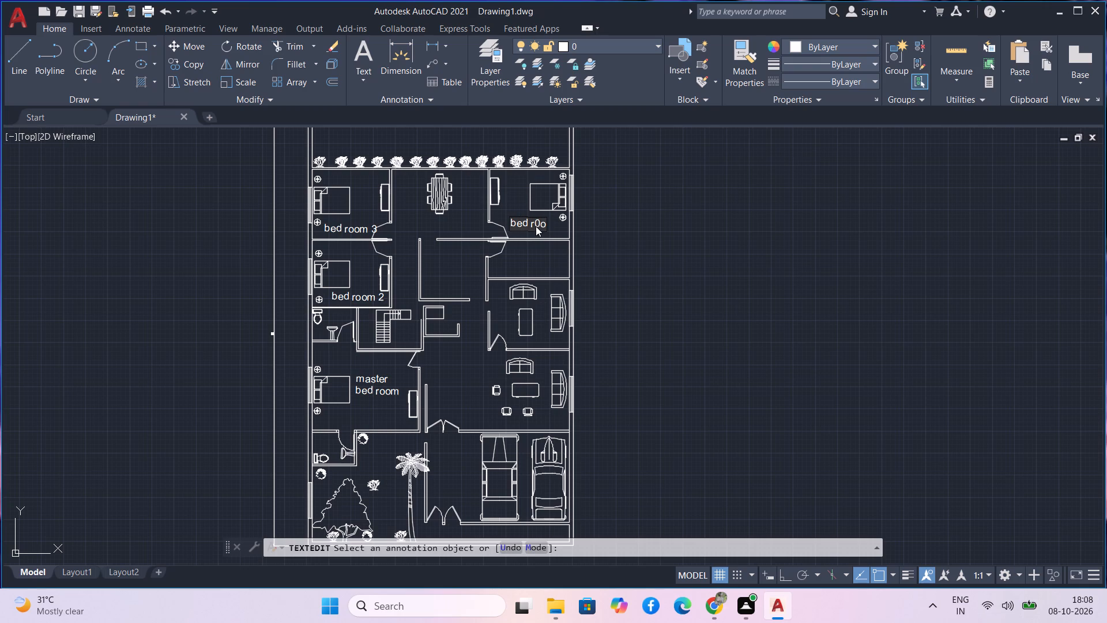
key(BackSpace)
key(BackSpace)
text(oom)
key(space)
text(4)
key(space)
scroll(536, 226, down, 1)
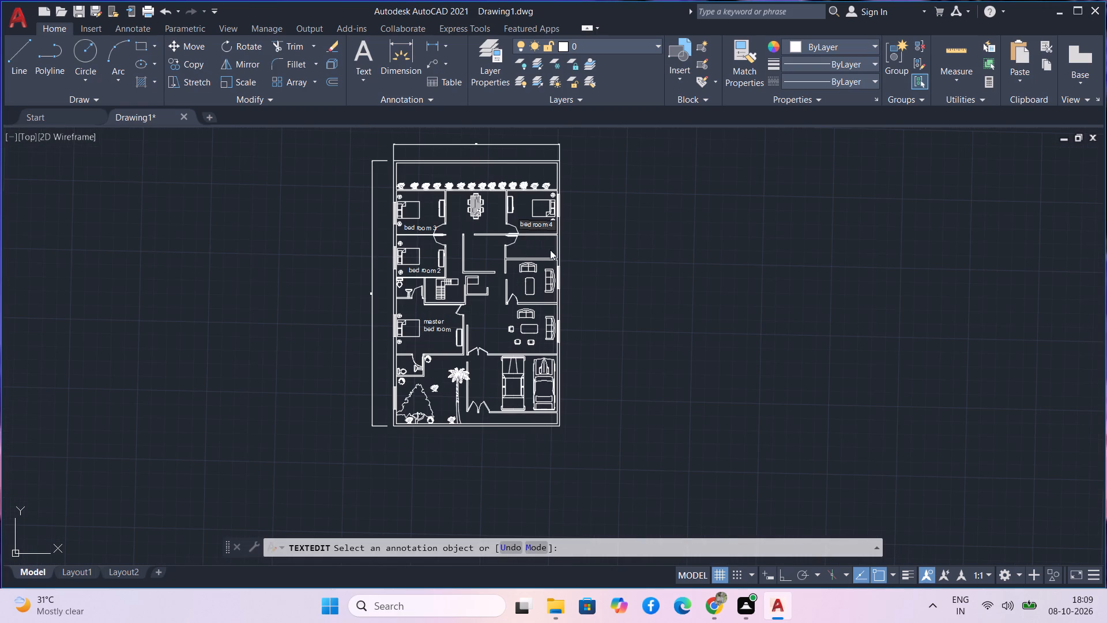
key(Return)
key(Return)
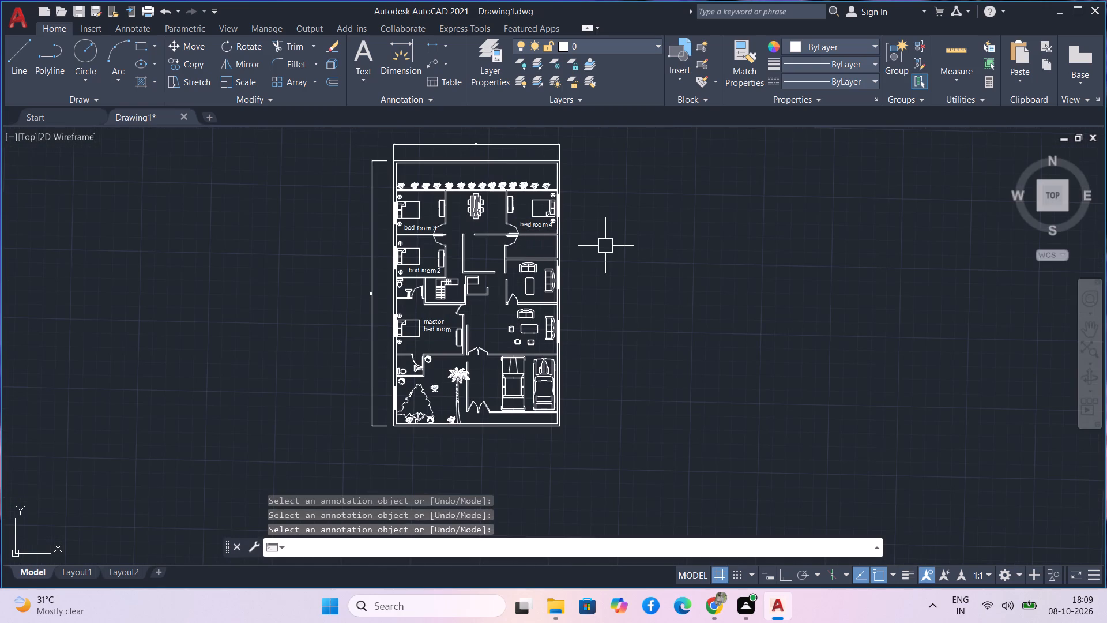
Add single-line text "dining" below the dining table, with a height of about 2'-2" and a 270° rotation.
scroll(579, 253, up, 2)
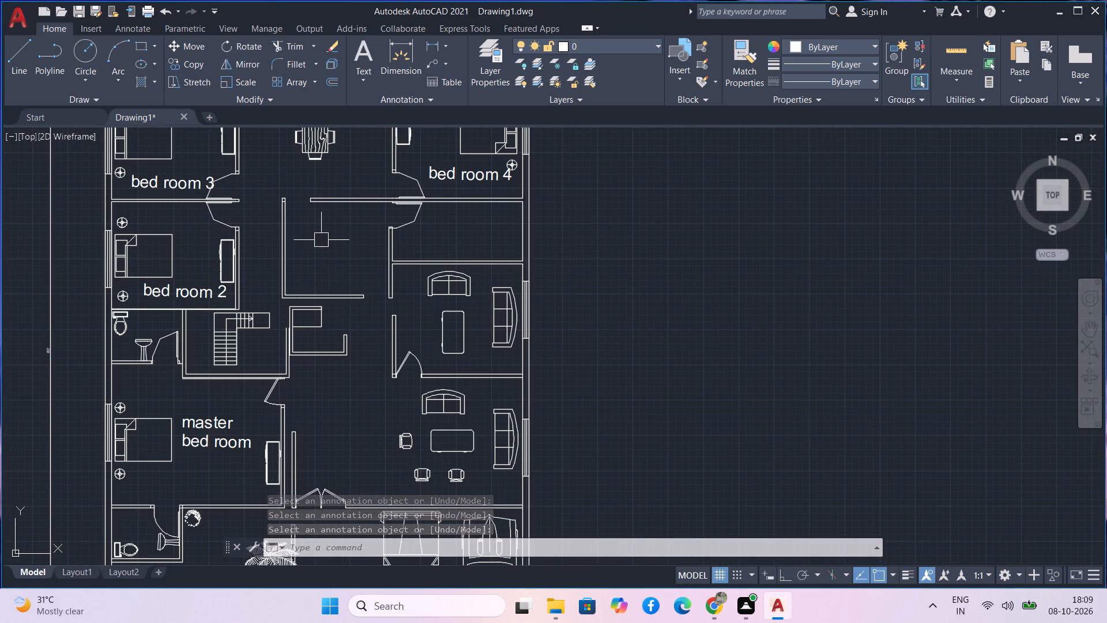
middle_drag(308, 237, 345, 348)
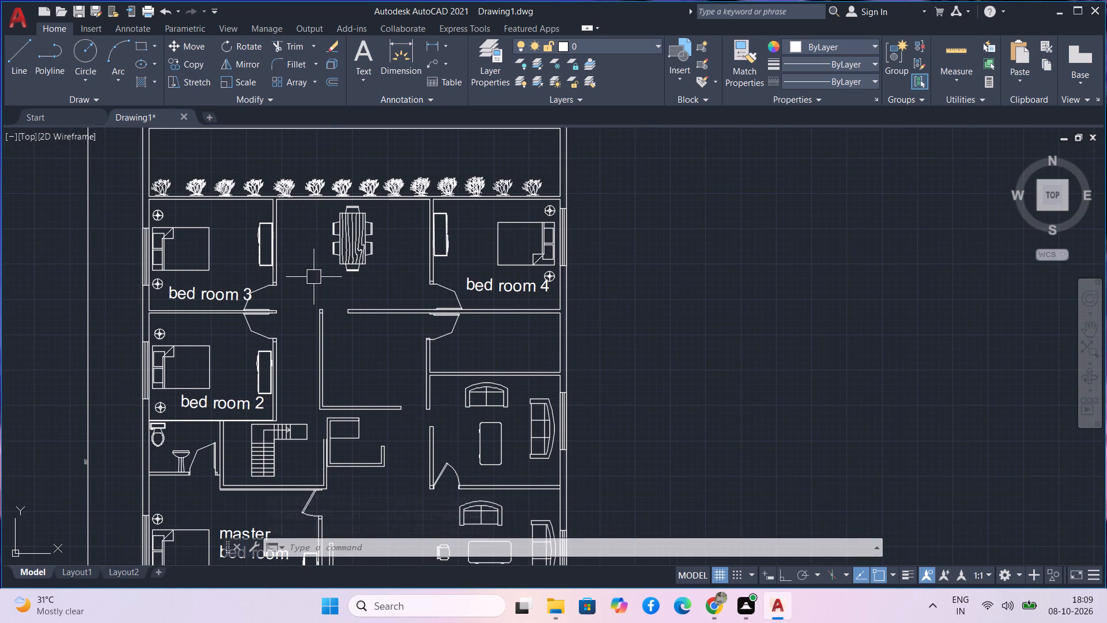
click(355, 76)
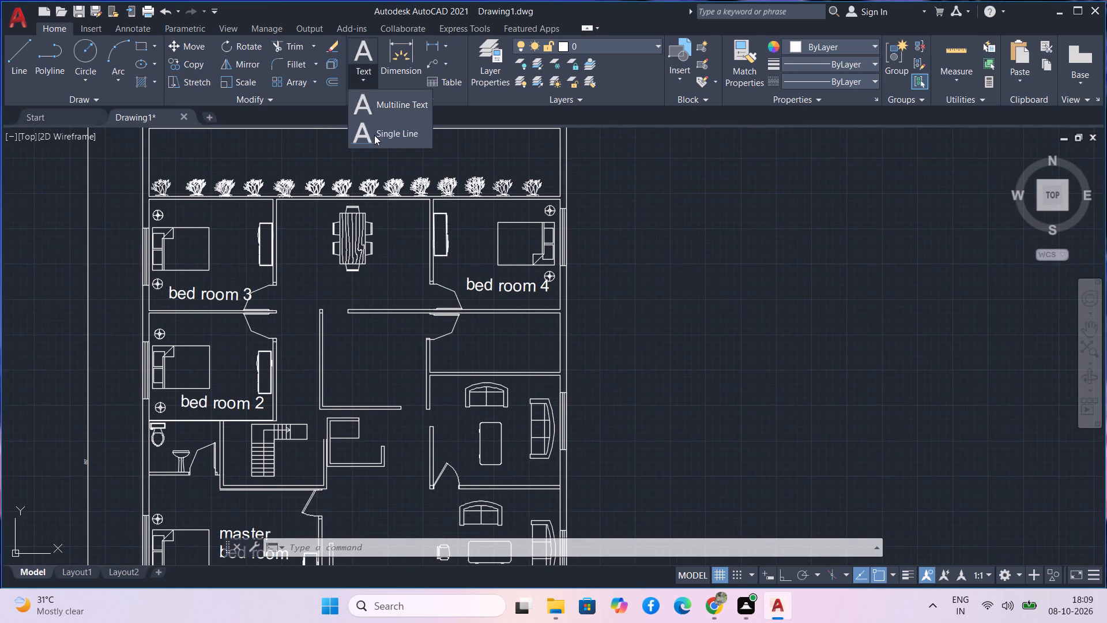
click(374, 134)
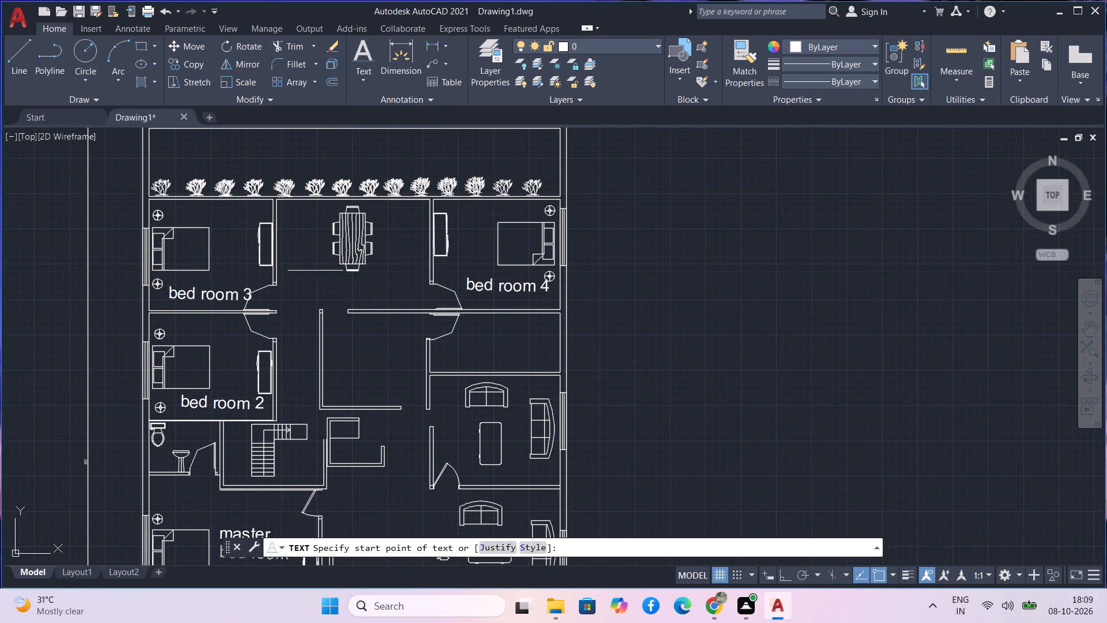
click(313, 281)
scroll(306, 294, up, 2)
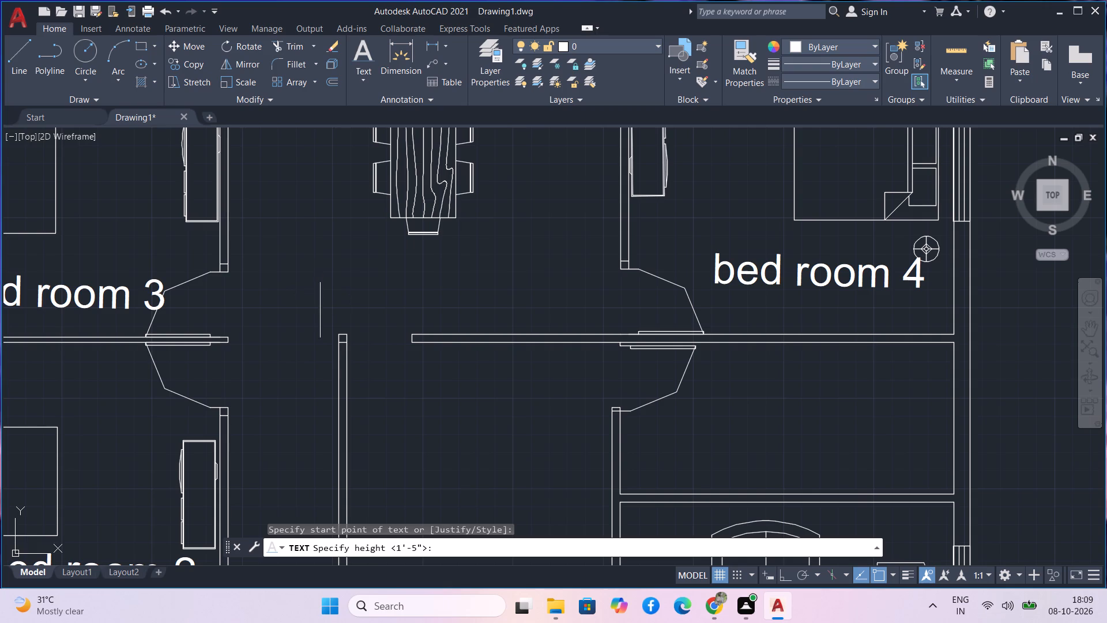
key(F8)
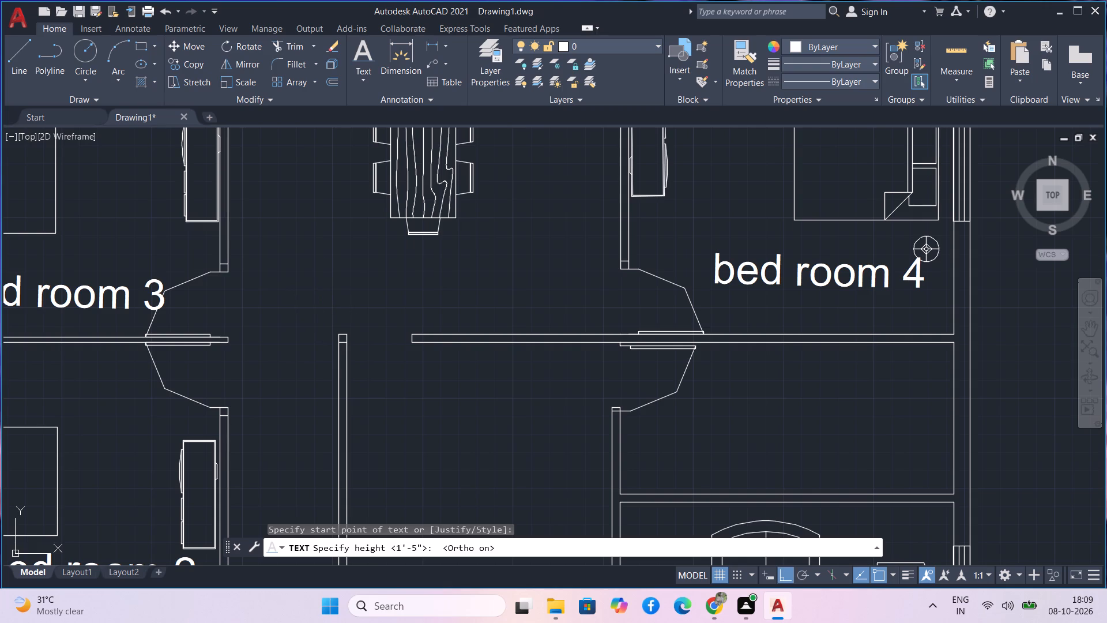
click(291, 307)
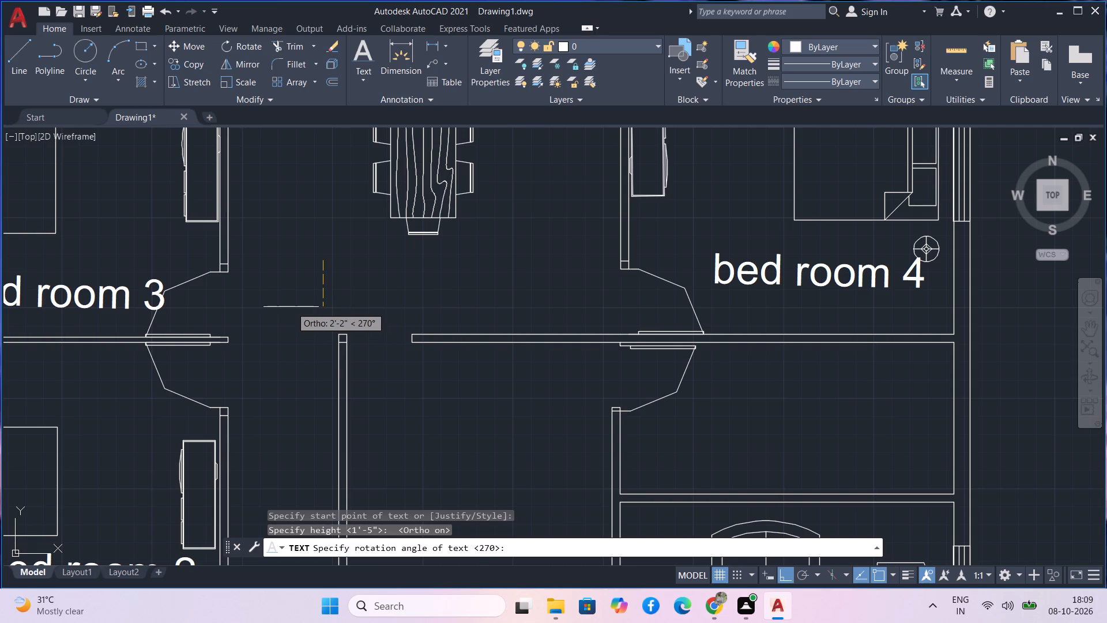
key(d)
key(d)
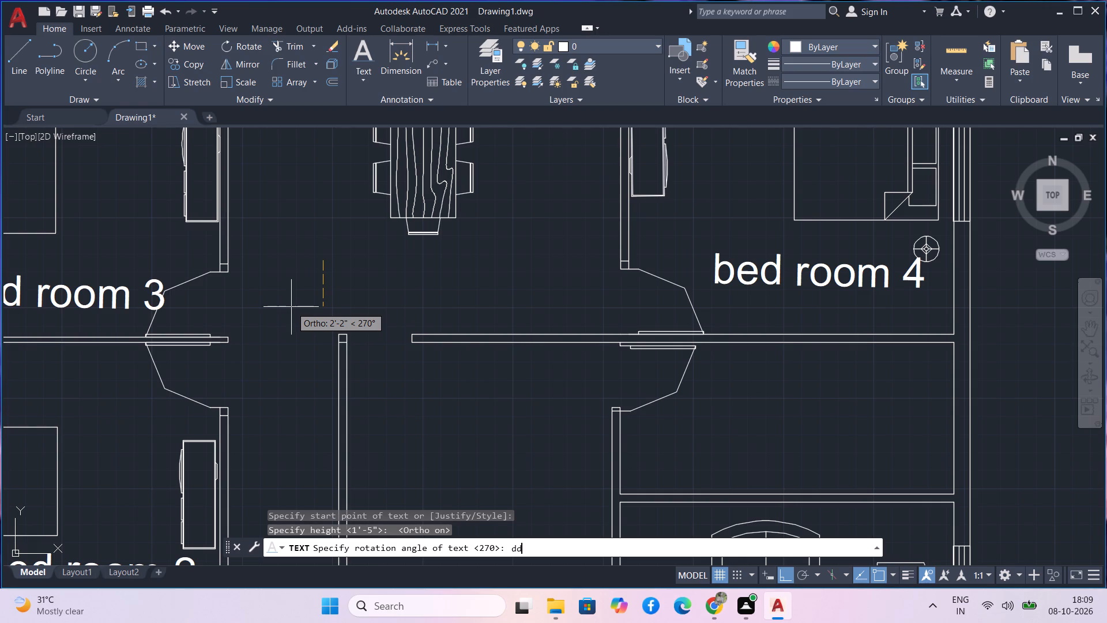
click(291, 307)
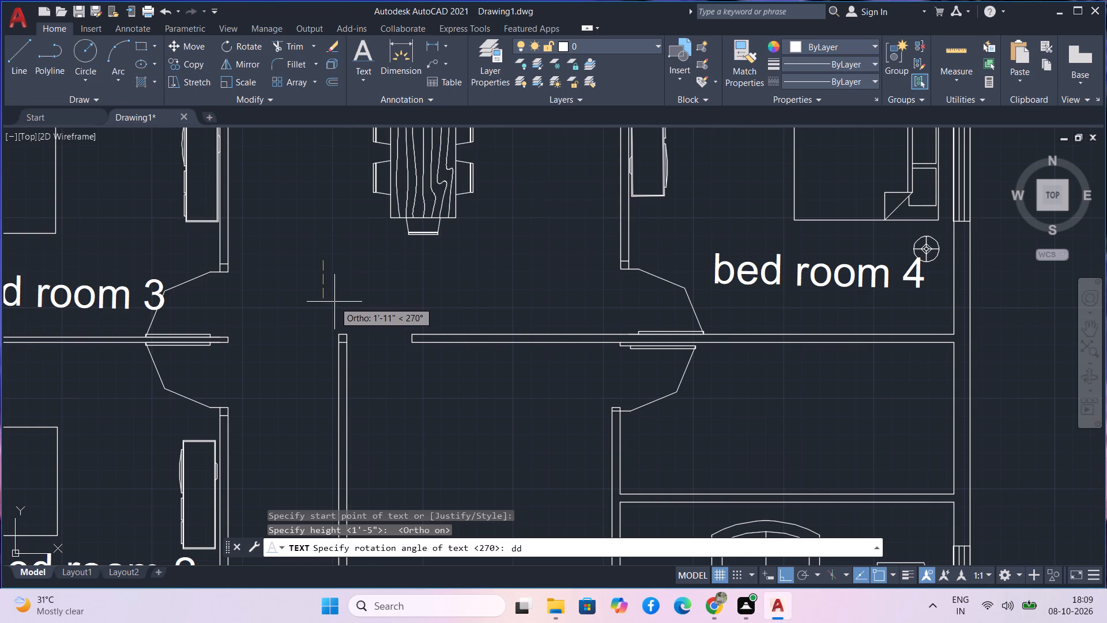
text(di)
key(Return)
key(Return)
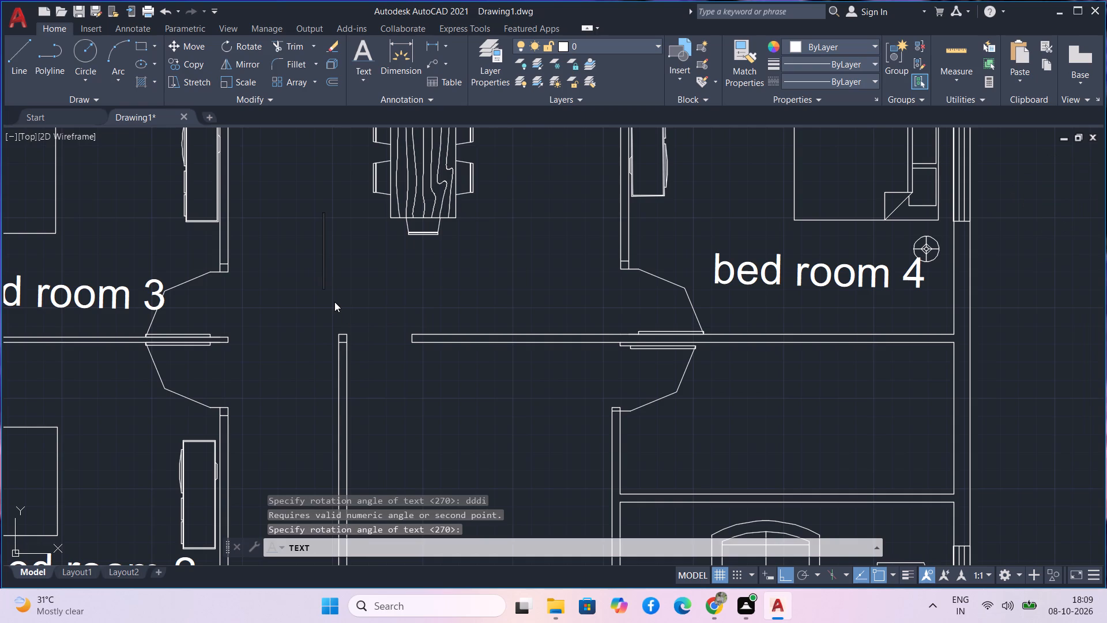
text(di)
text(ni)
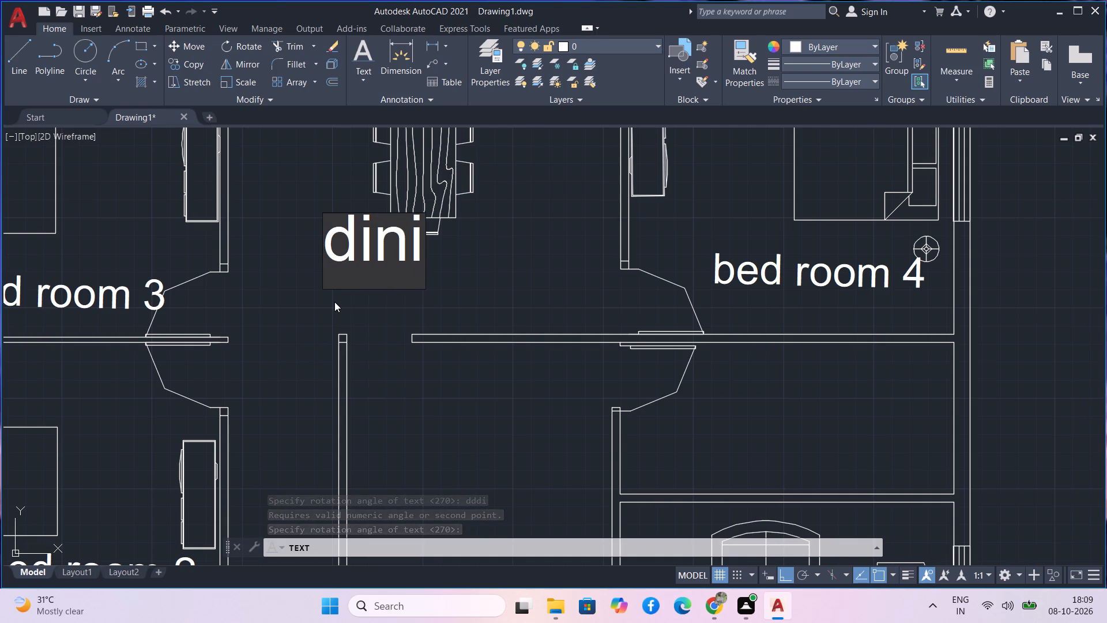
text(ng)
key(space)
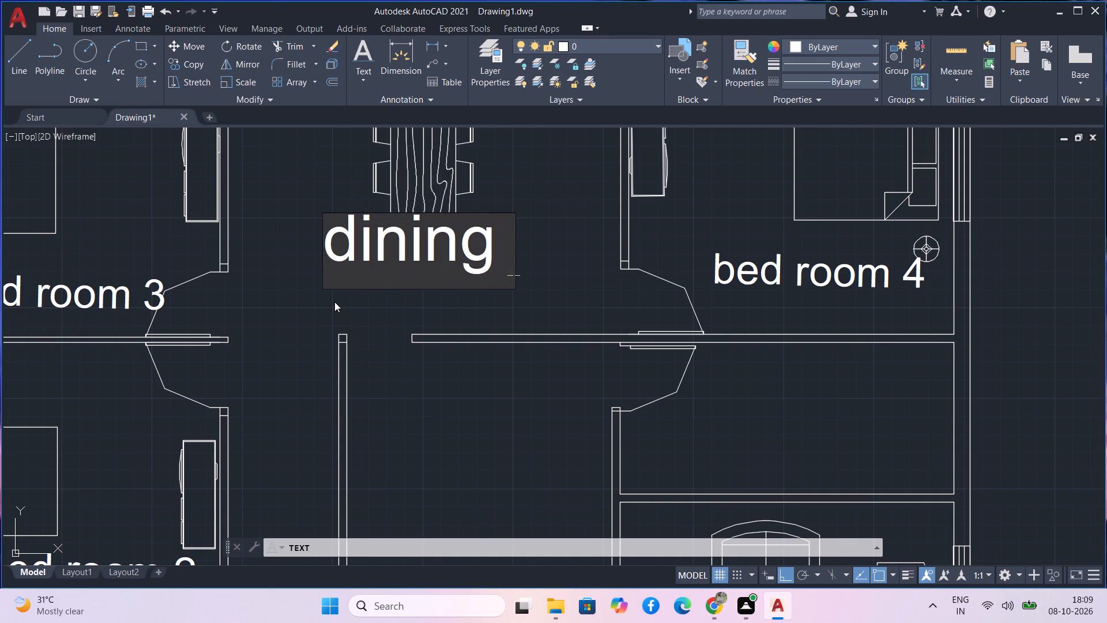
key(Return)
key(Return)
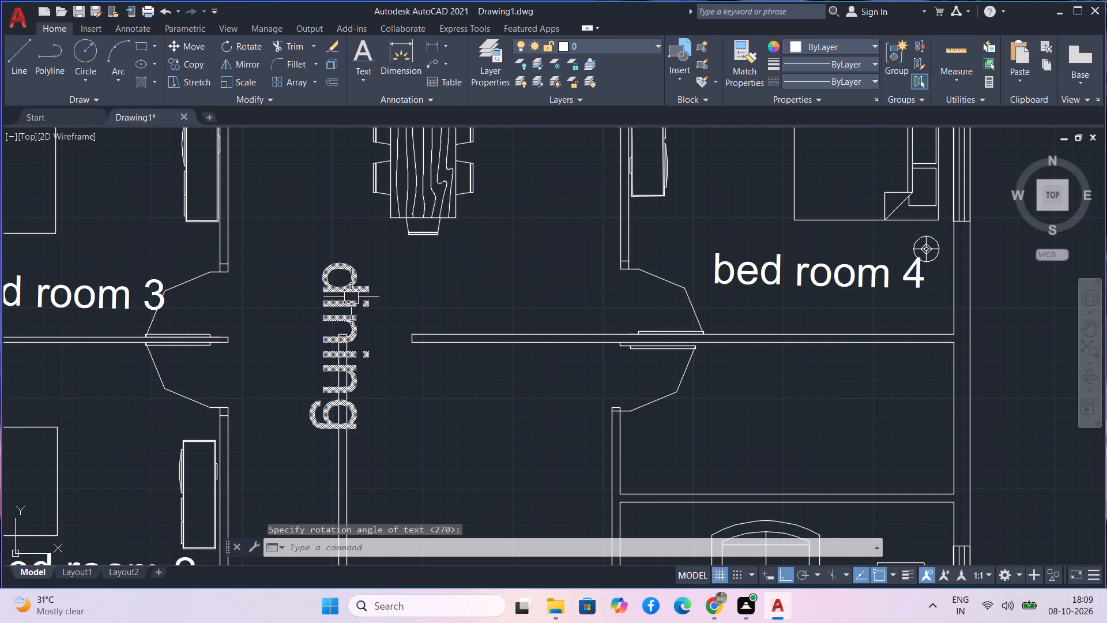
Move the "dining" label out of the house plan into the empty space east of it.
click(351, 297)
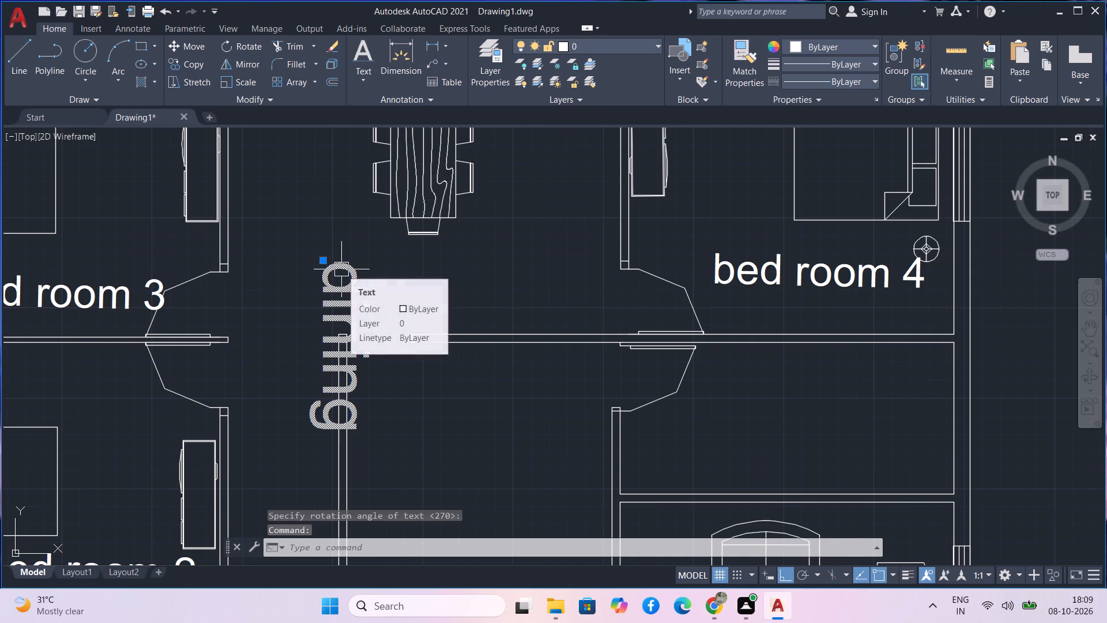
text(m)
key(space)
drag(341, 269, 336, 246)
drag(342, 271, 342, 270)
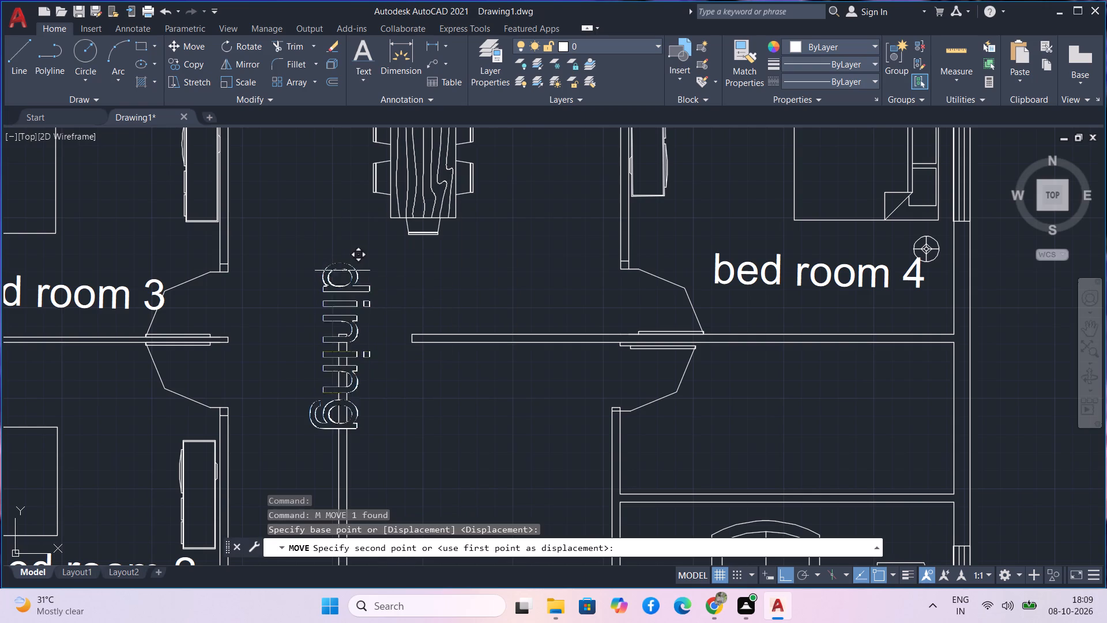
drag(342, 270, 343, 264)
scroll(301, 144, down, 2)
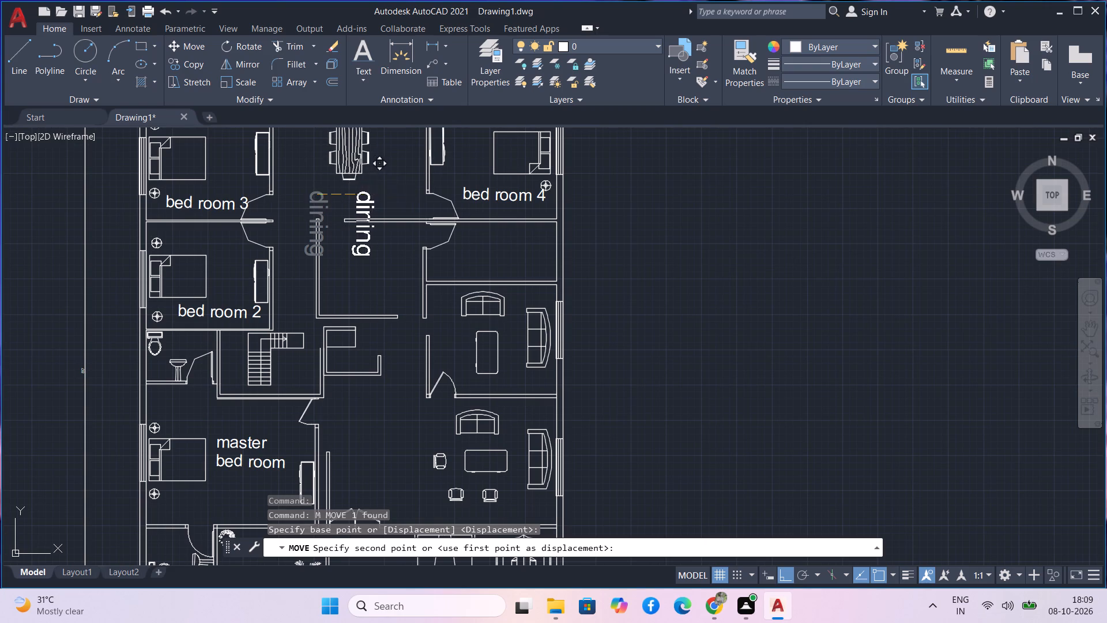
scroll(306, 145, down, 3)
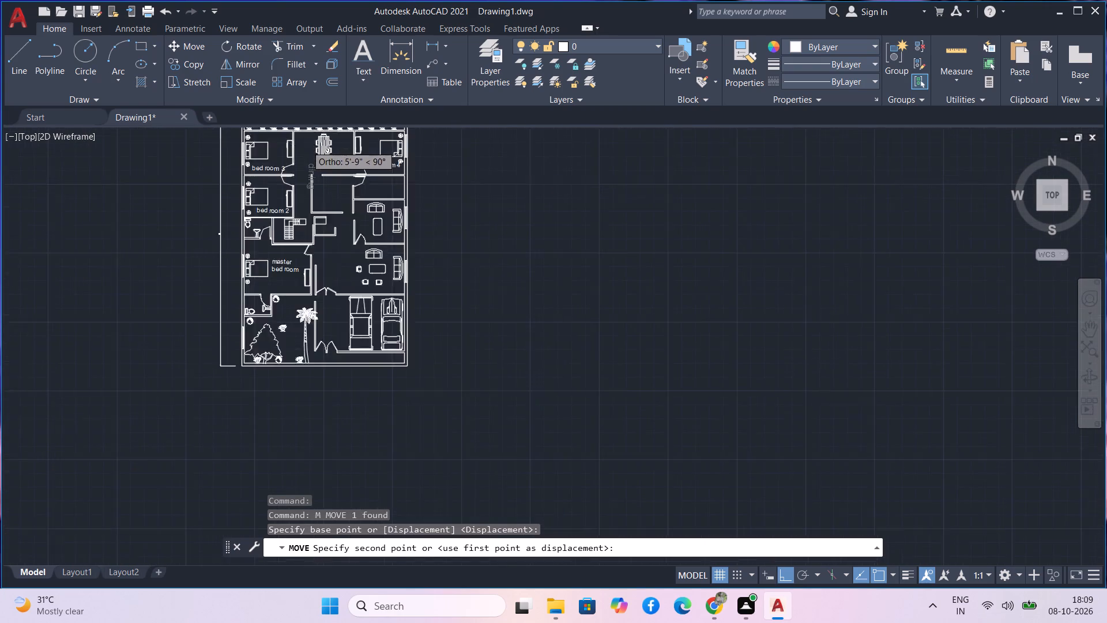
click(442, 181)
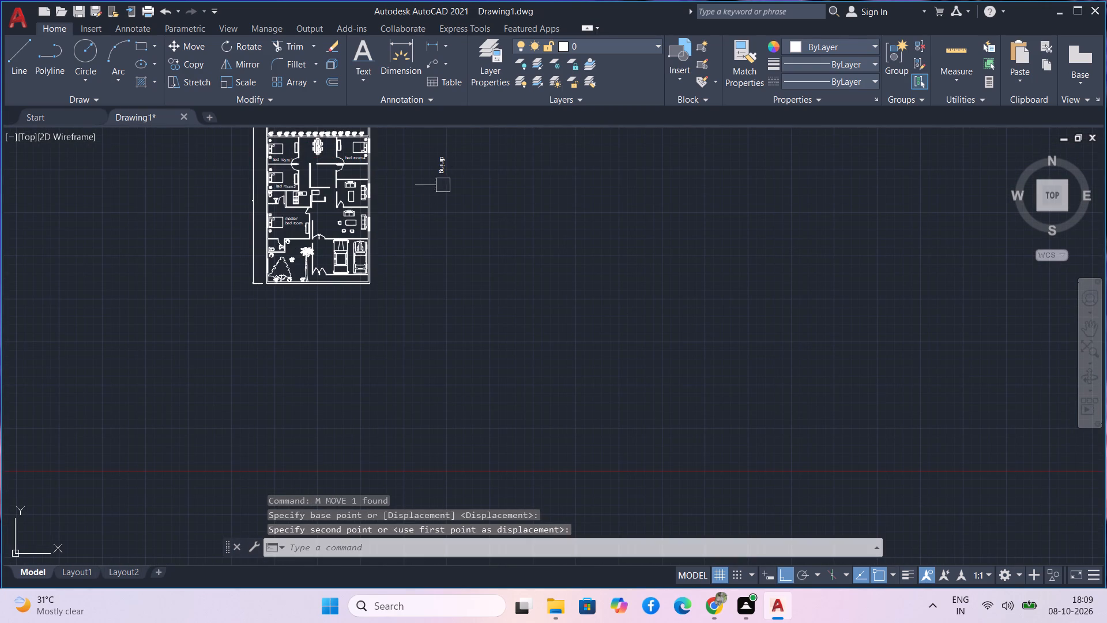
Rotate the "dining" label by 90° about its start point so it reads horizontally.
middle_drag(453, 168, 458, 250)
drag(467, 260, 458, 254)
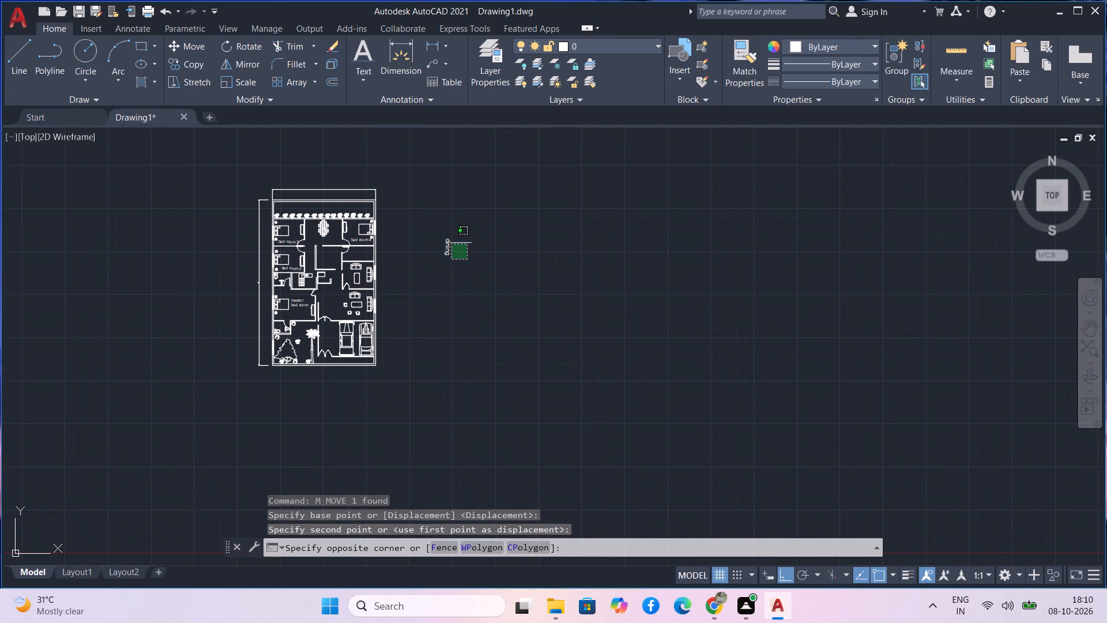
click(442, 230)
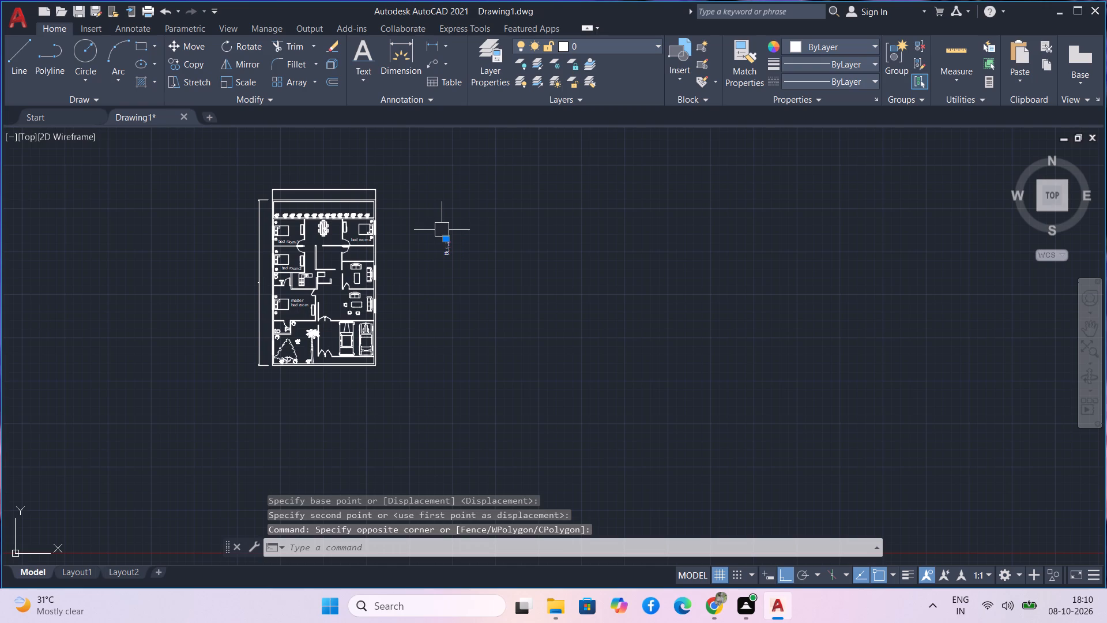
text(ro)
key(space)
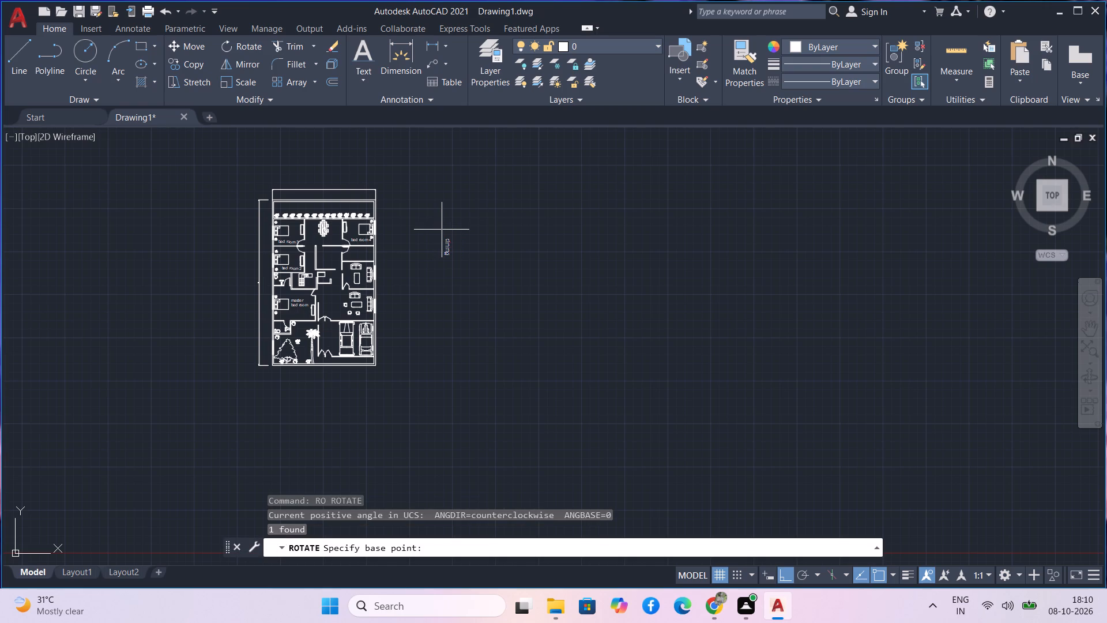
scroll(470, 283, up, 2)
scroll(421, 234, up, 1)
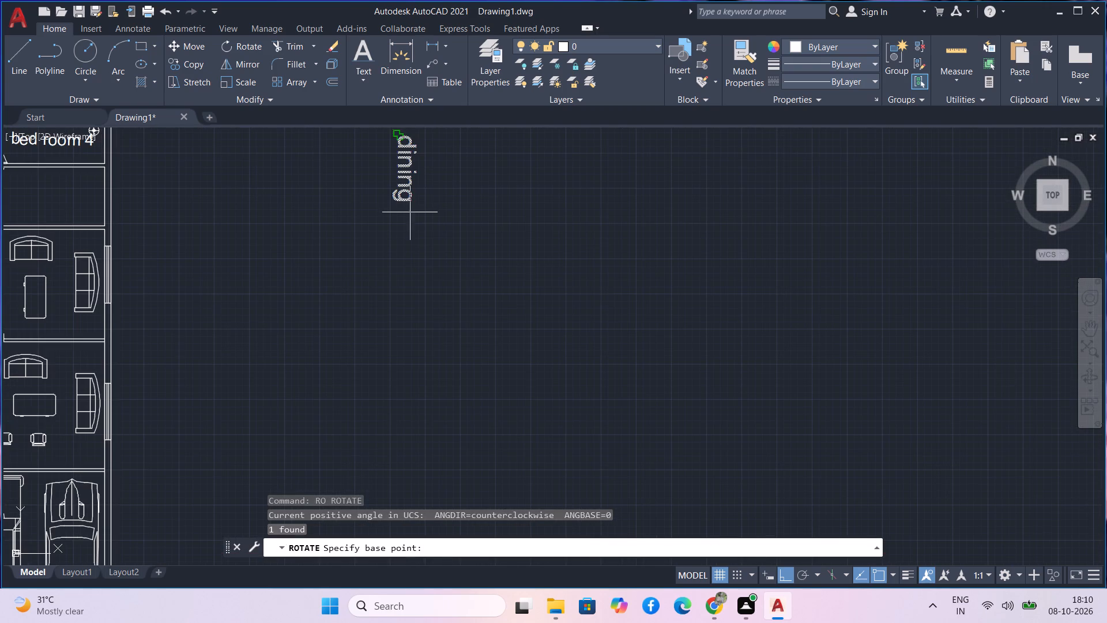
click(391, 202)
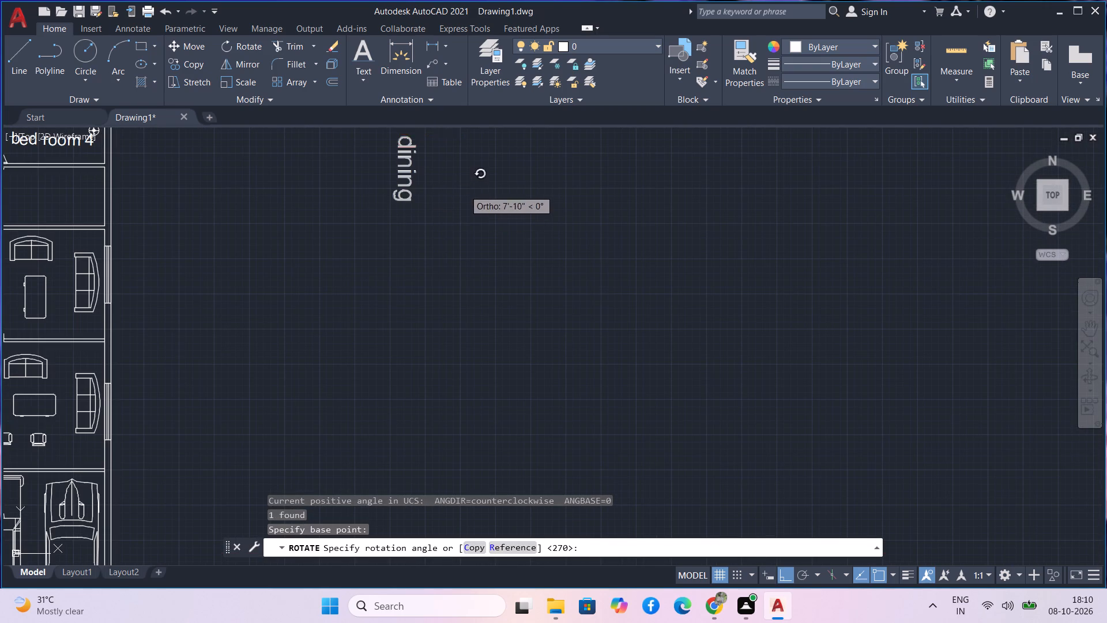
middle_drag(480, 179, 483, 288)
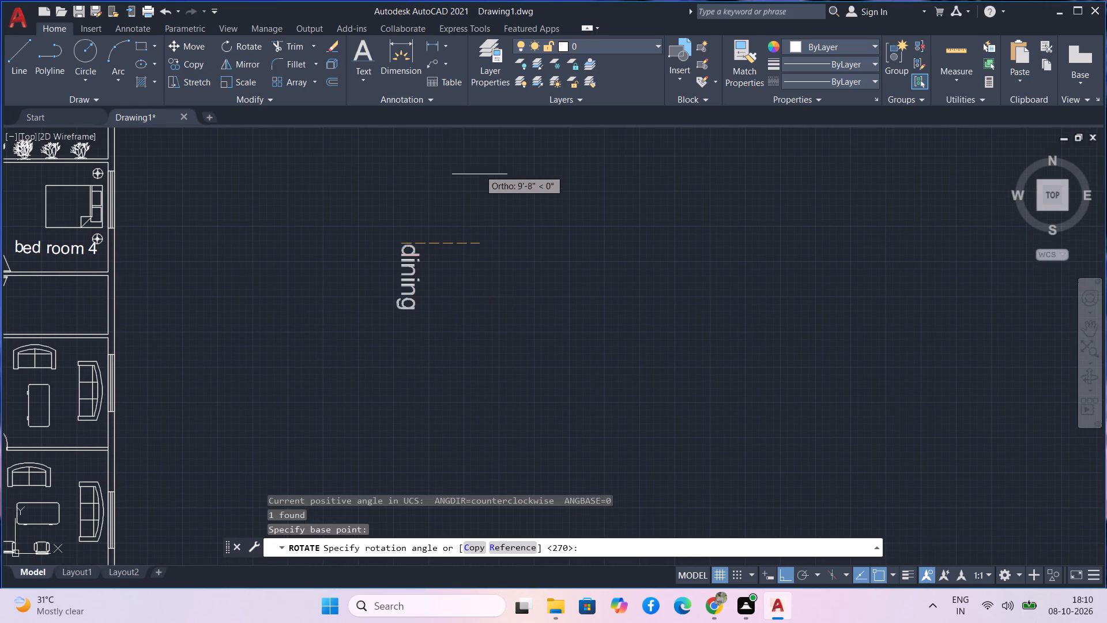
key(F8)
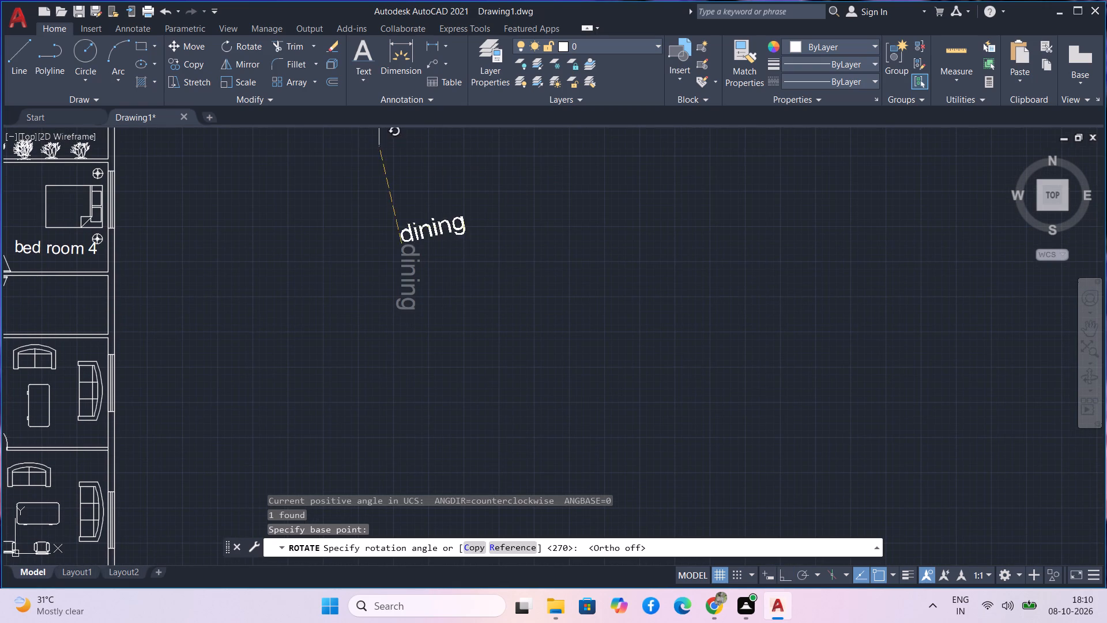
key(F8)
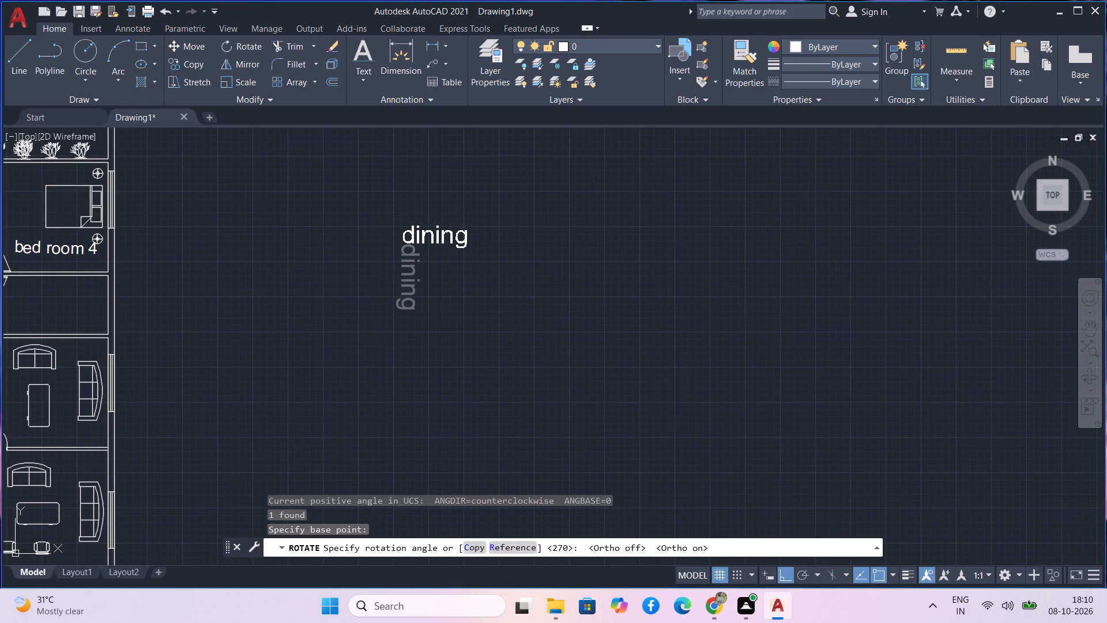
click(406, 152)
Move the "dining" label back into the dining room, centred just below the dining table.
drag(501, 256, 461, 153)
click(397, 160)
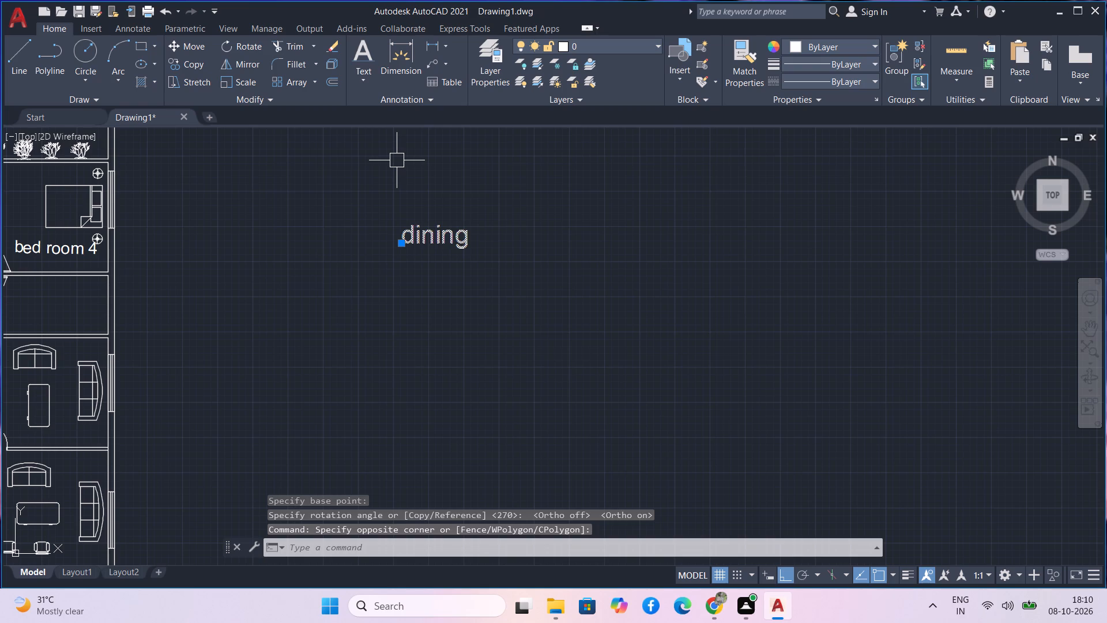
text(sc)
key(Escape)
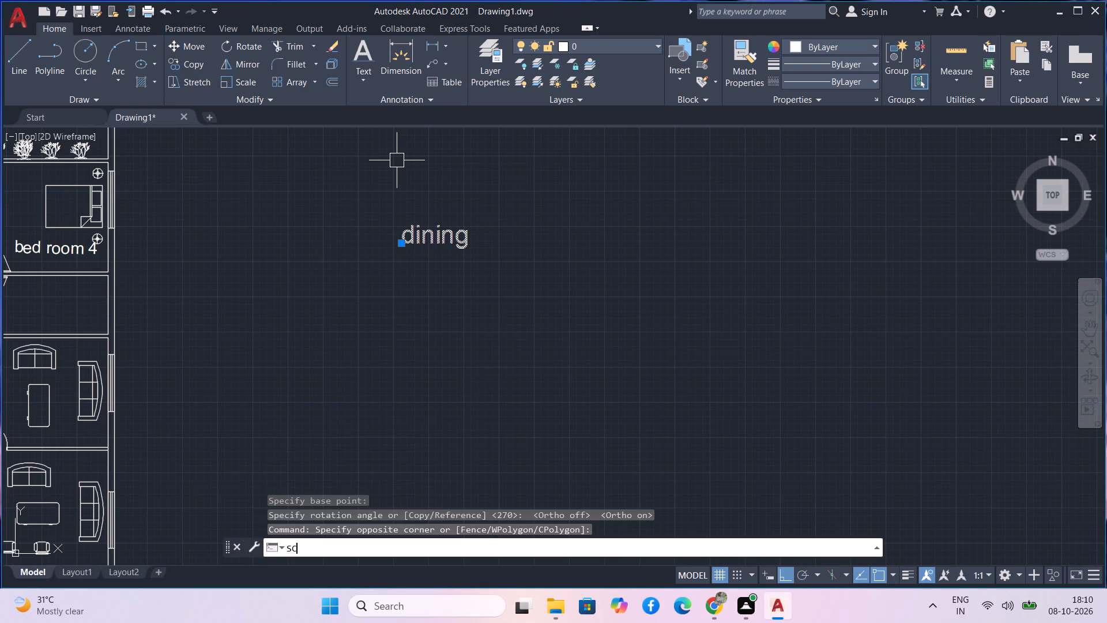
text(m)
key(space)
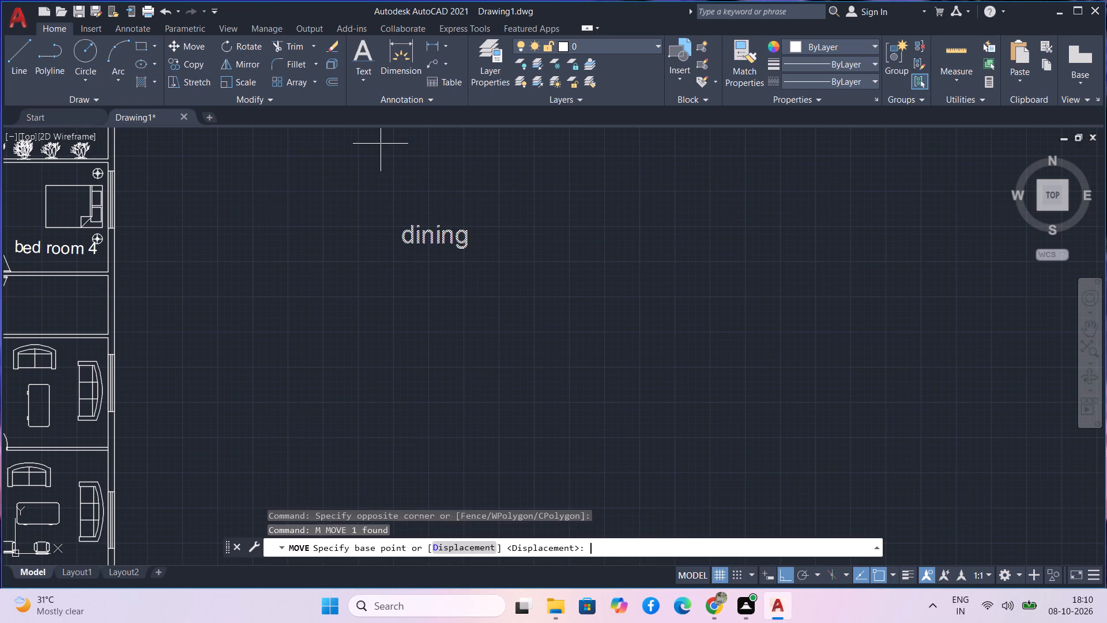
click(432, 239)
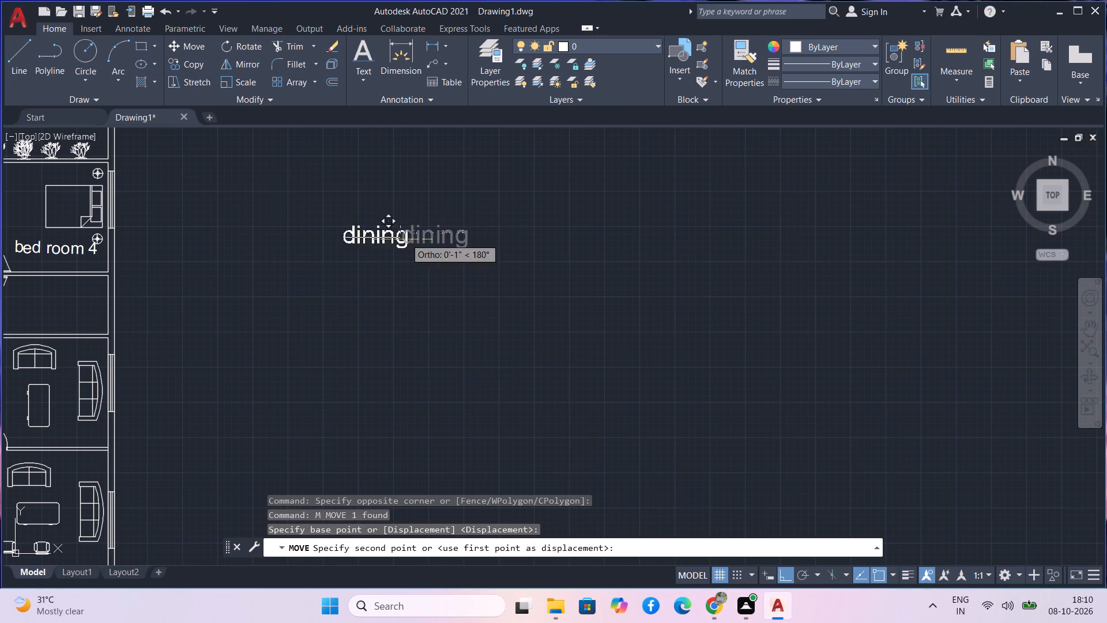
middle_drag(272, 264, 585, 301)
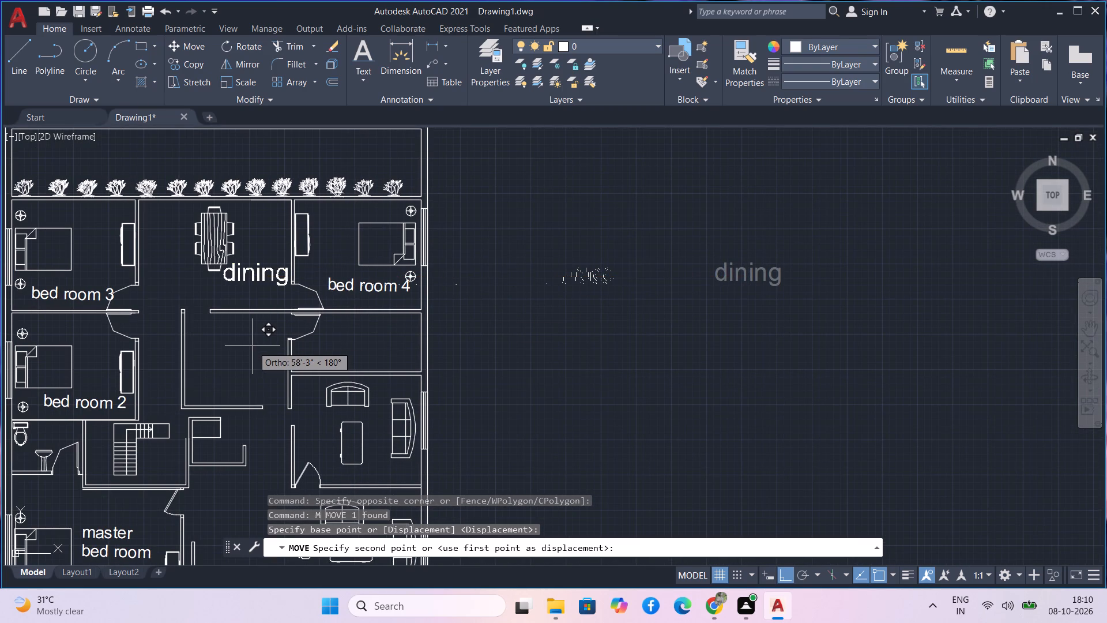
scroll(253, 346, up, 1)
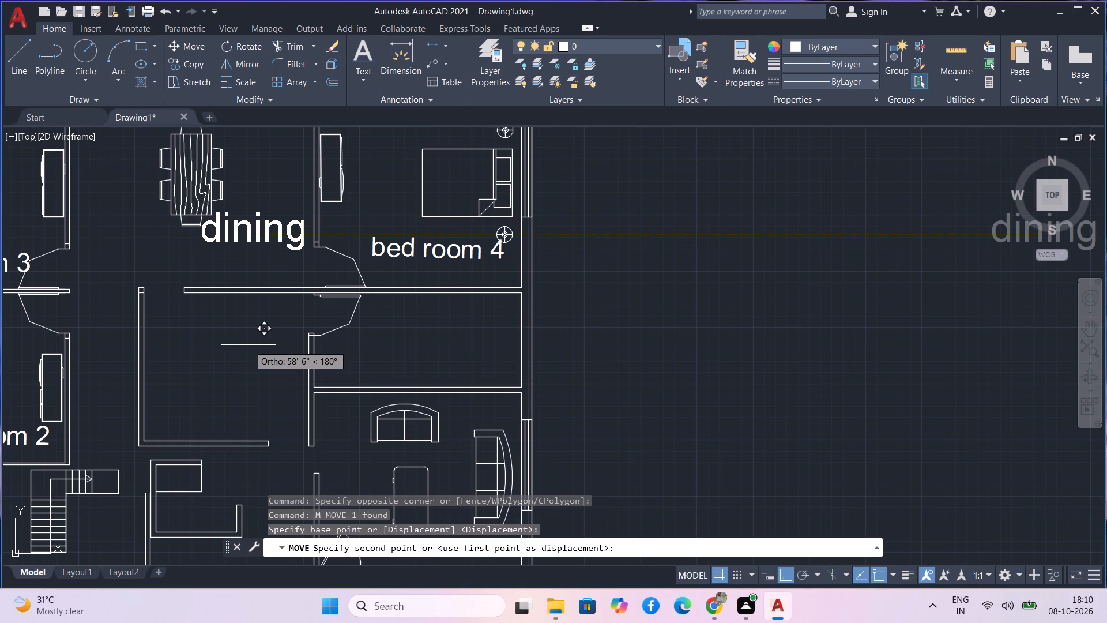
key(F8)
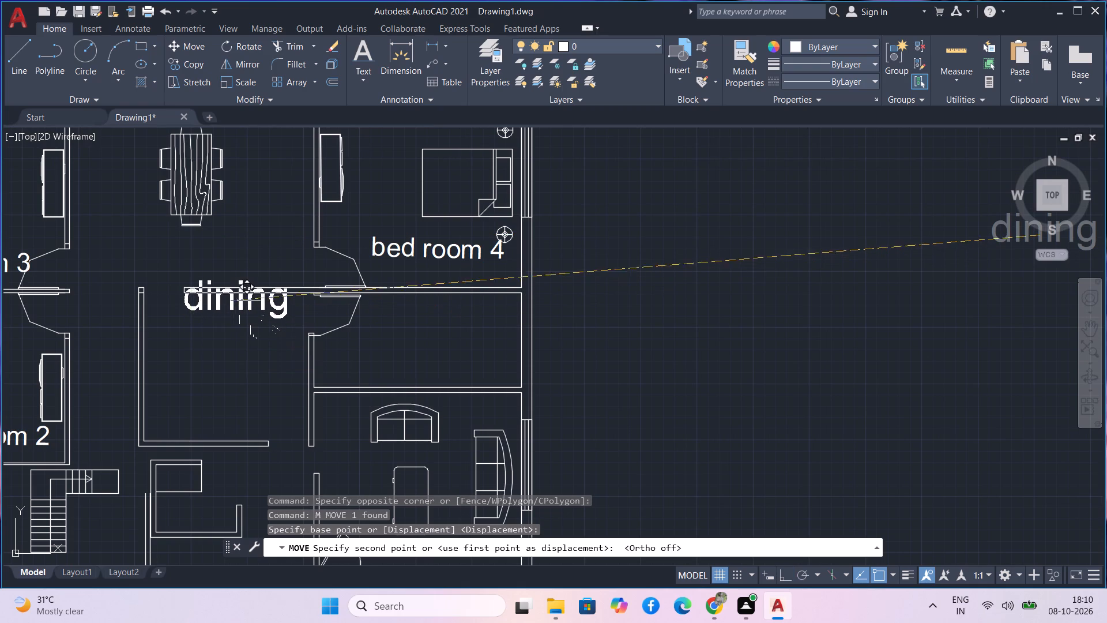
middle_drag(243, 243, 253, 316)
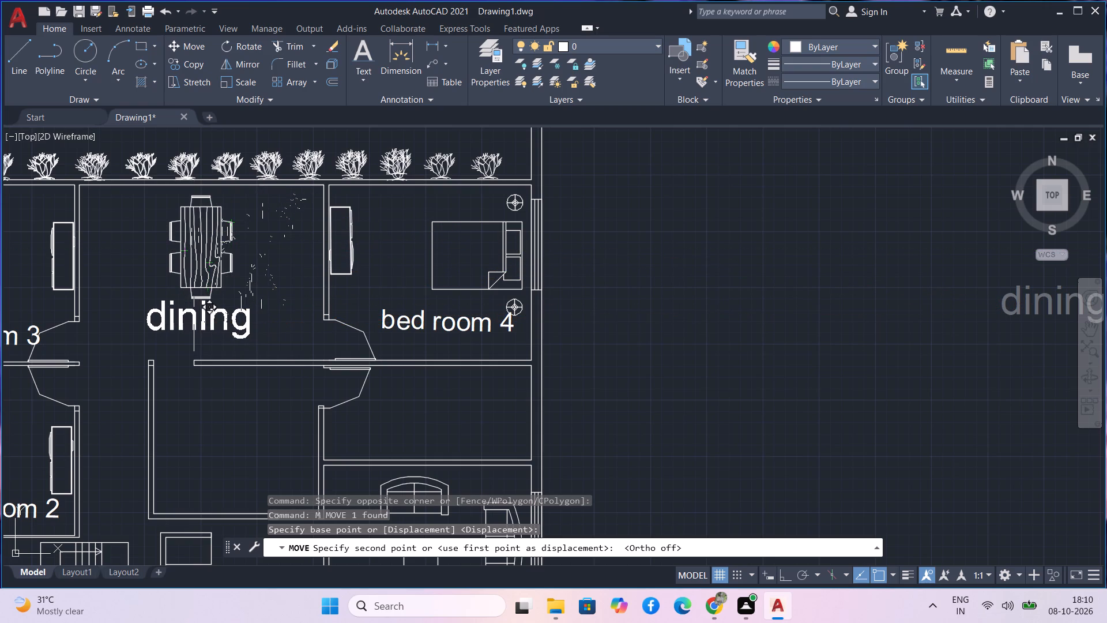
click(194, 329)
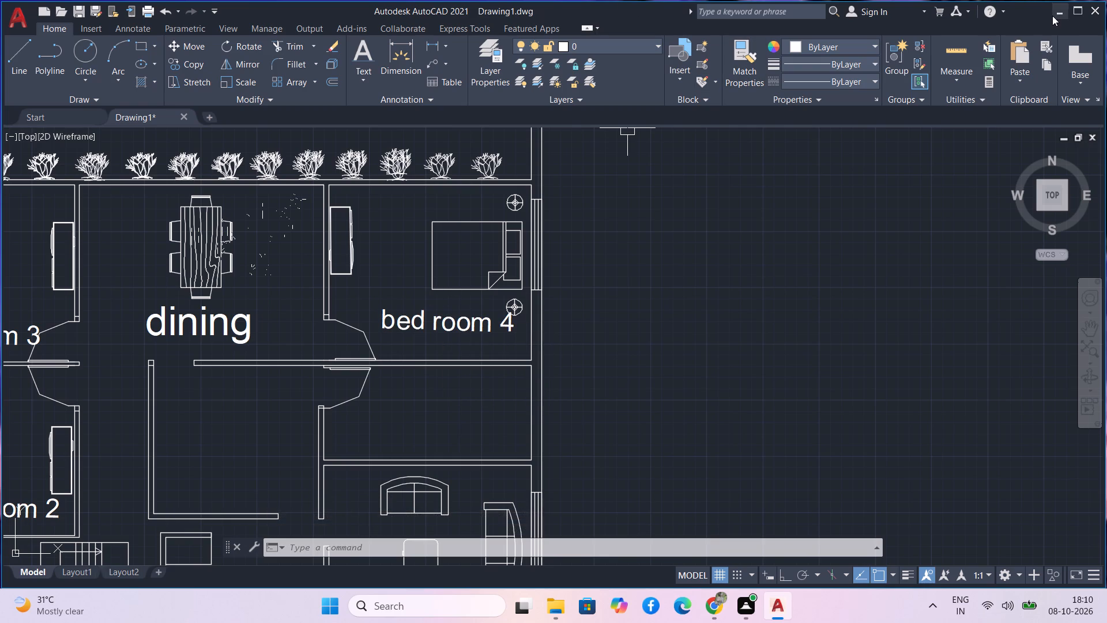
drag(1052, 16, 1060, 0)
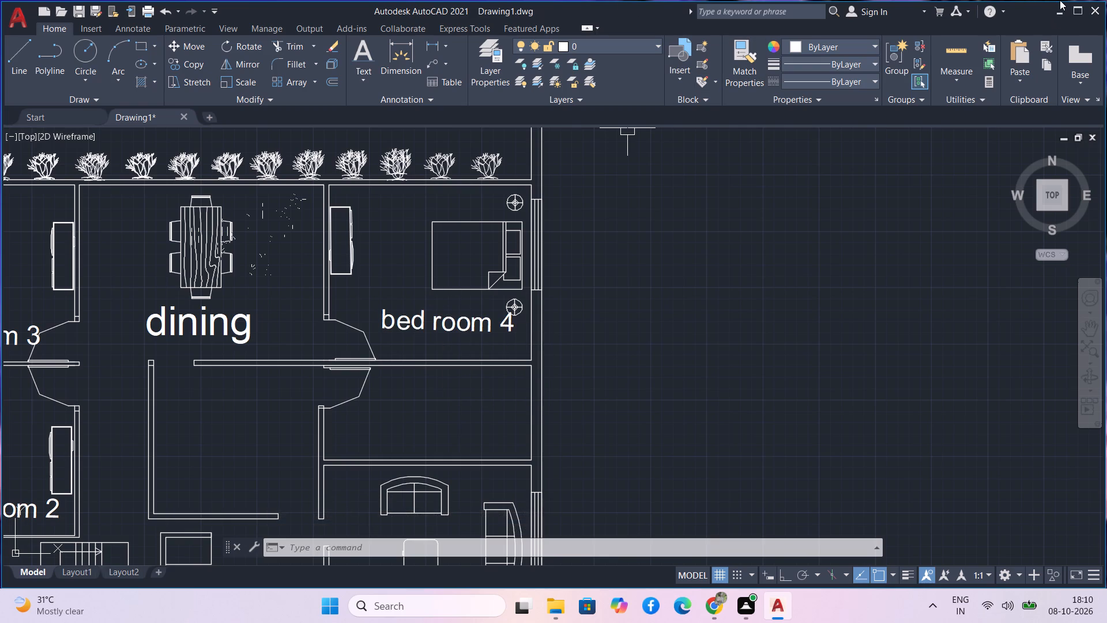
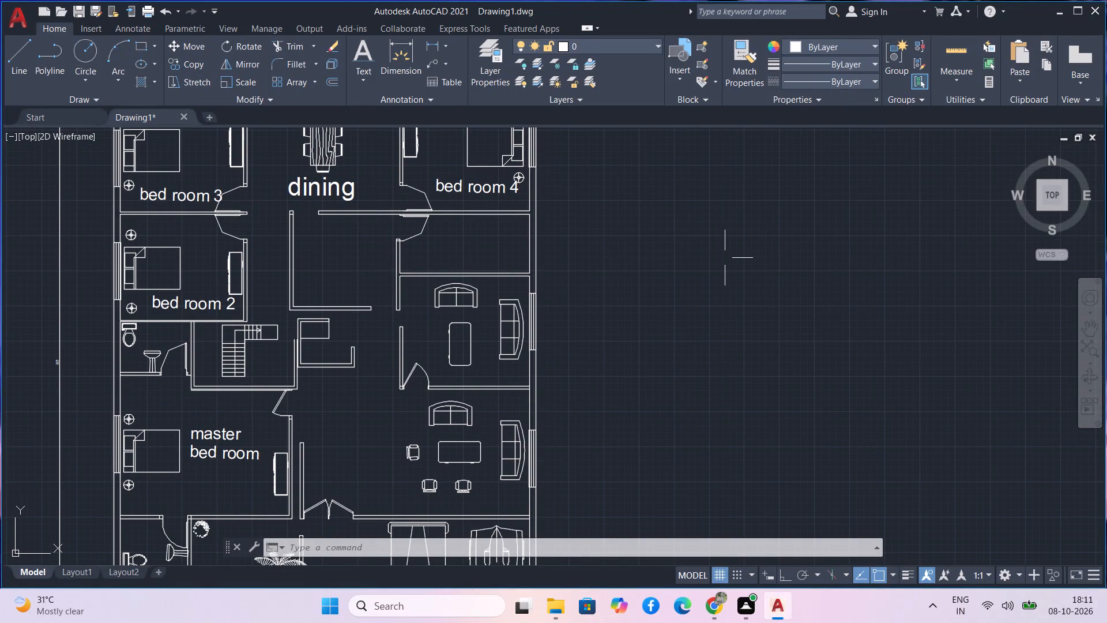
Add single-line text "utility" in the empty space east of the house, about 7" high with a 270° rotation.
text(te)
text(xt b)
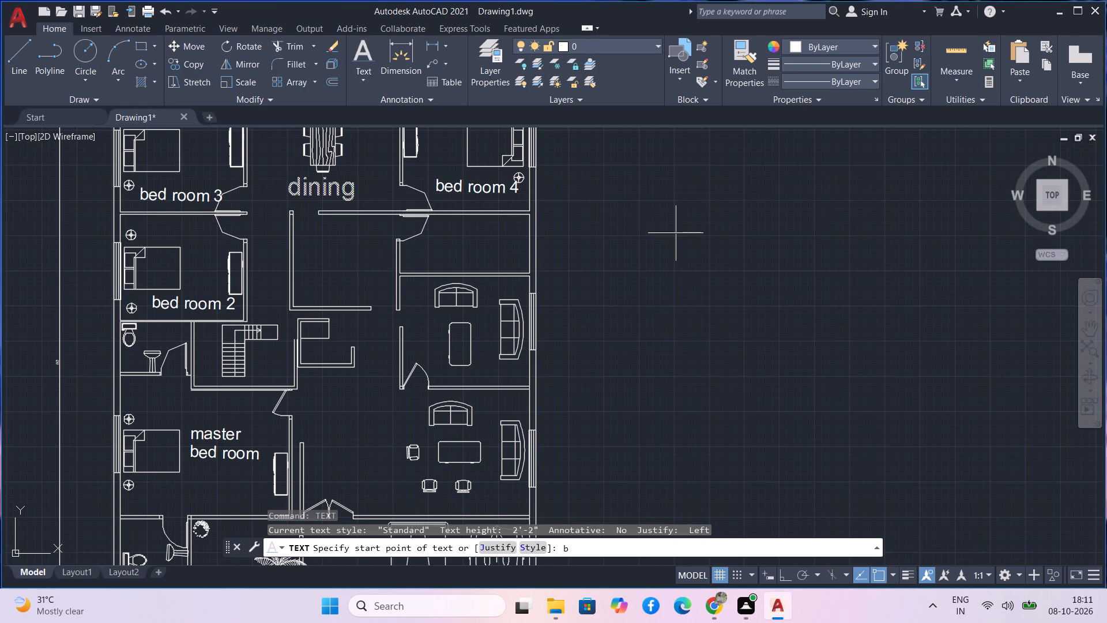
key(BackSpace)
key(u)
text(tiliy)
key(BackSpace)
text(ty)
key(space)
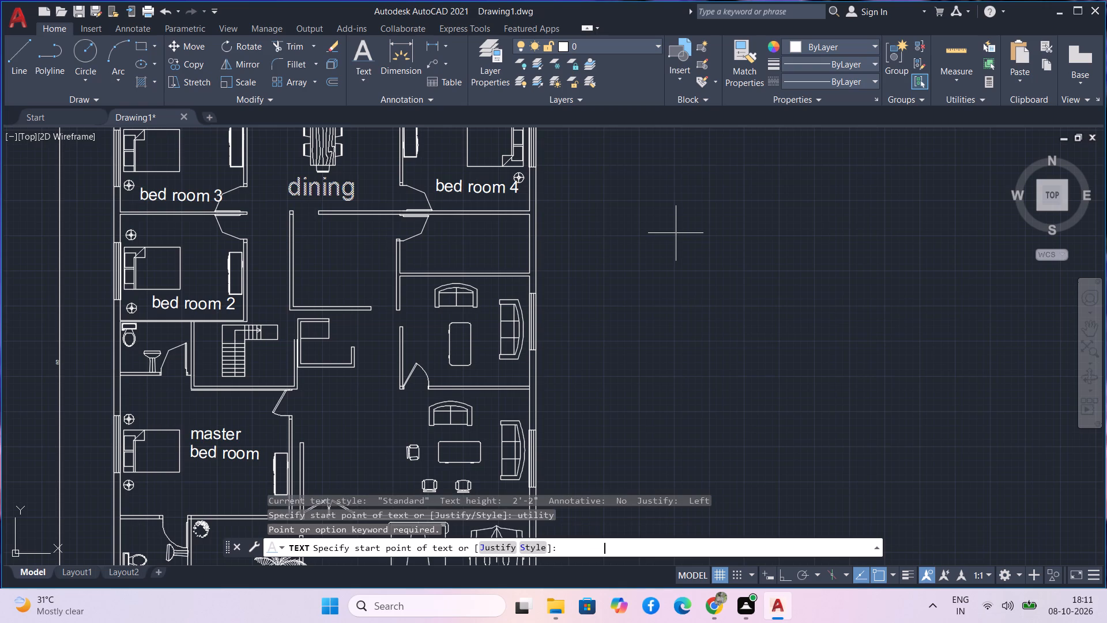
click(655, 233)
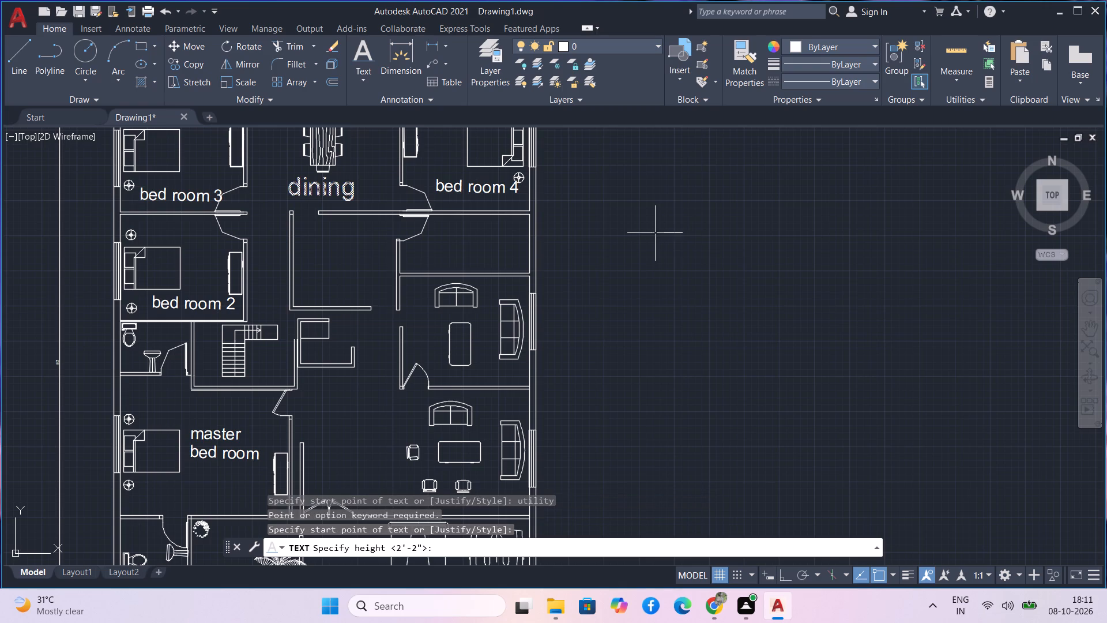
scroll(660, 261, up, 1)
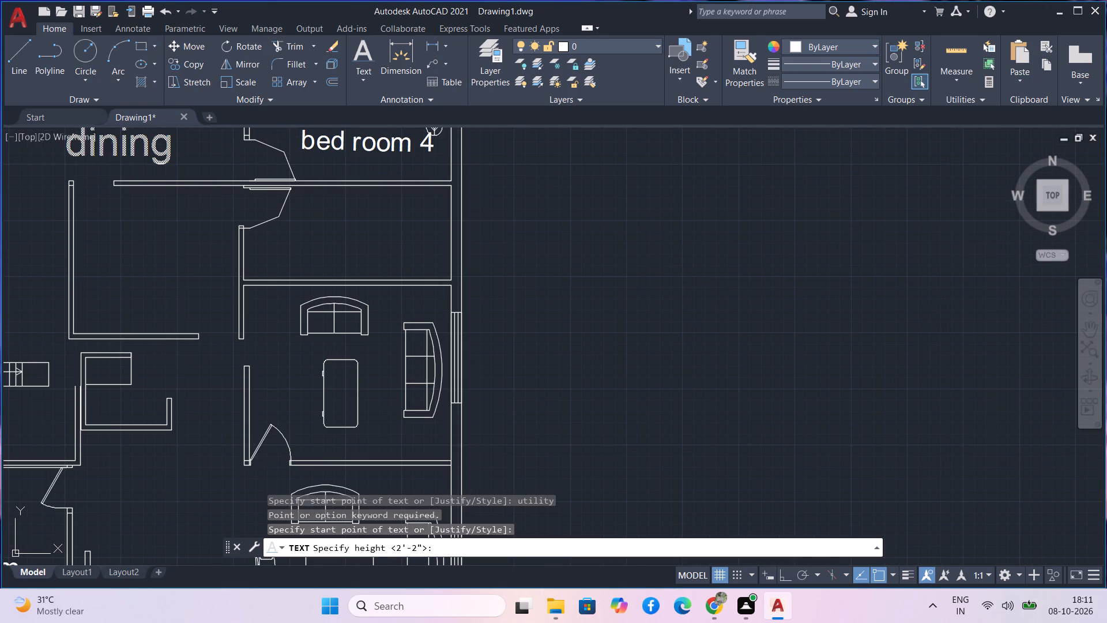
scroll(653, 249, up, 1)
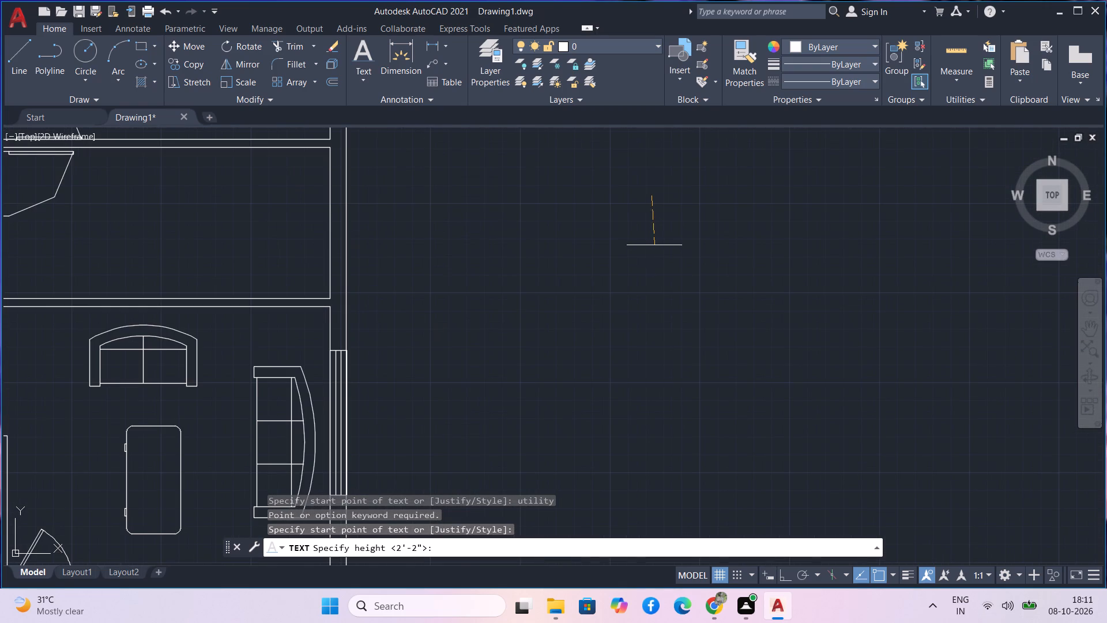
scroll(651, 225, up, 2)
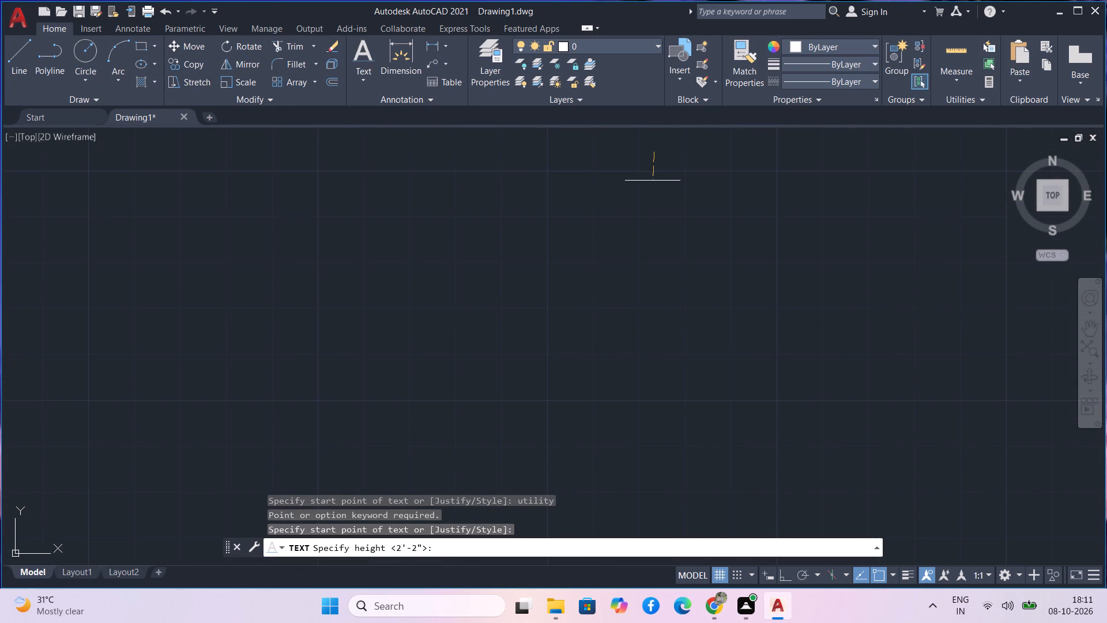
click(655, 186)
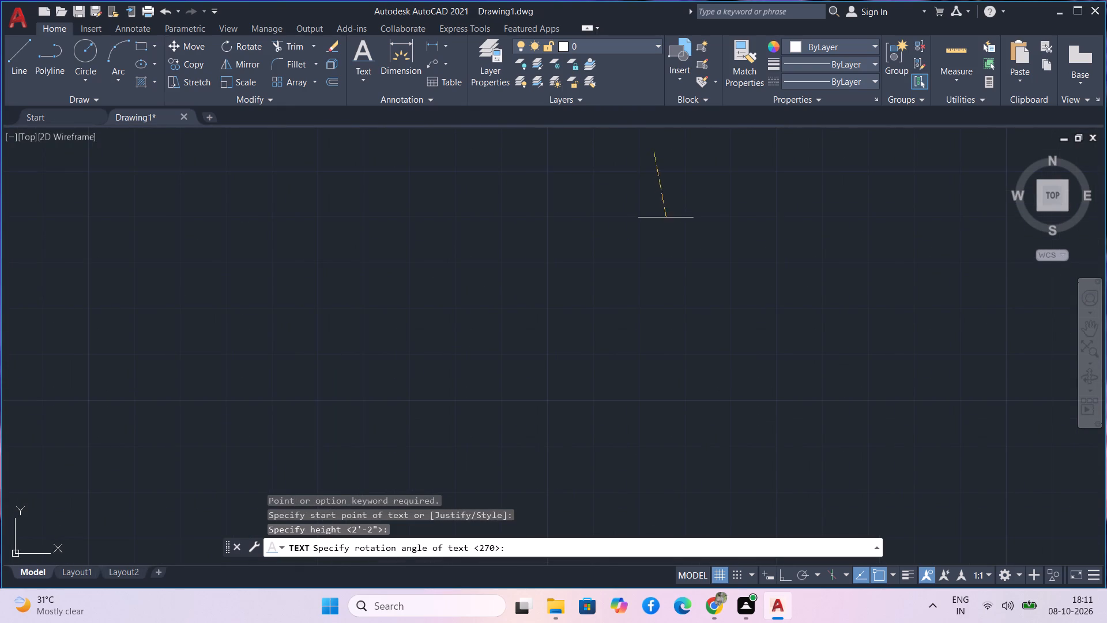
key(F8)
click(655, 183)
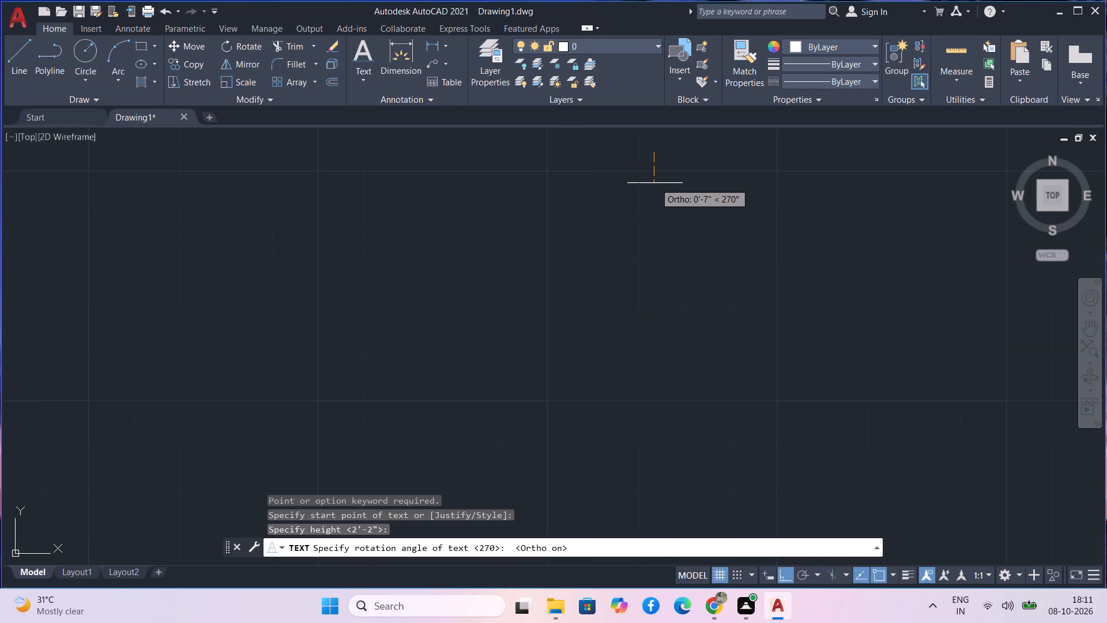
scroll(664, 192, down, 1)
middle_drag(664, 192, 666, 231)
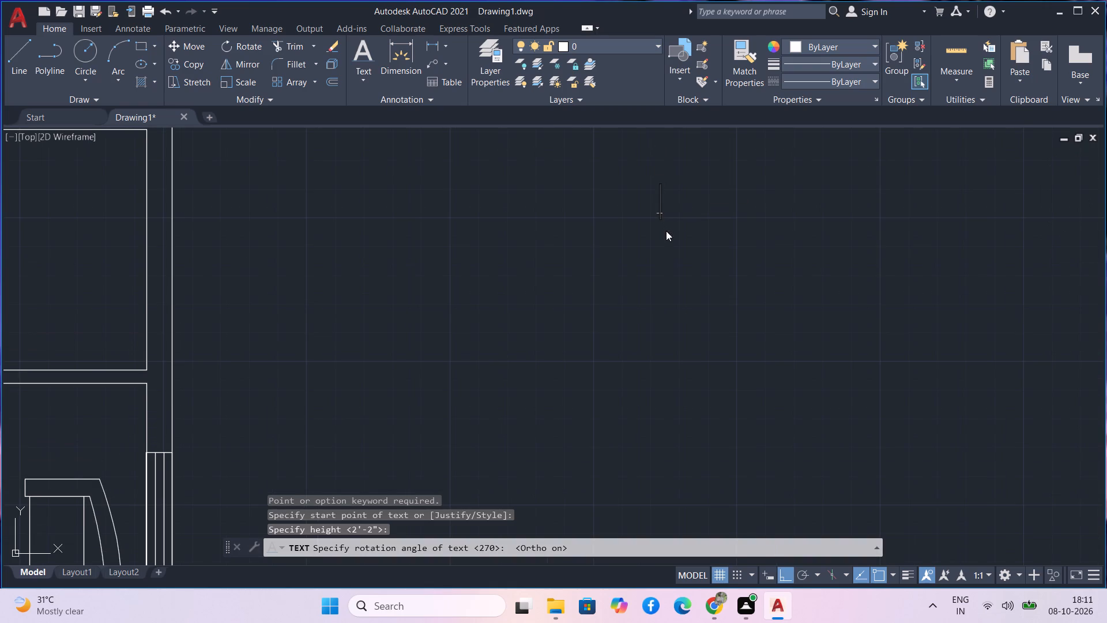
text(ut)
text(ility)
key(space)
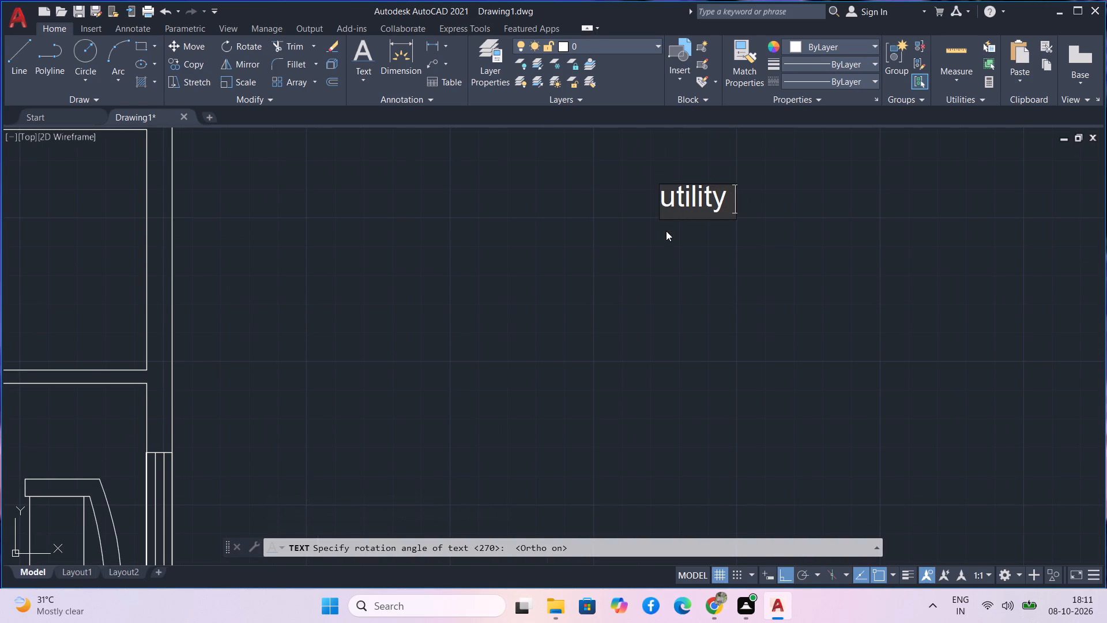
key(Return)
key(Return)
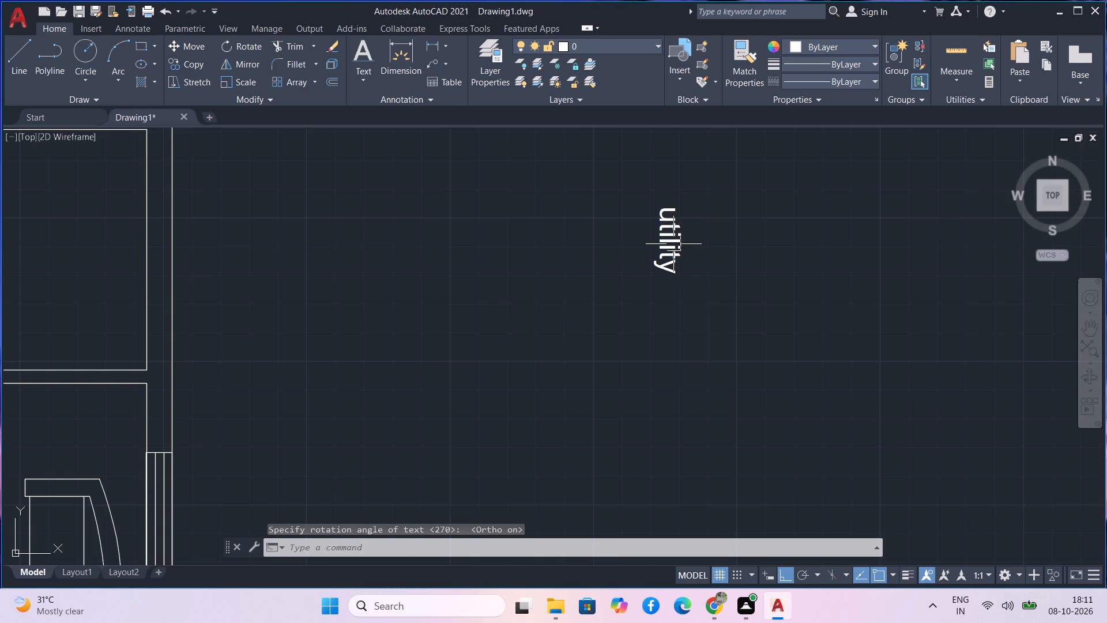
Rotate the "utility" label by 90° about its start point so it reads horizontally.
drag(687, 263, 678, 245)
drag(616, 177, 612, 168)
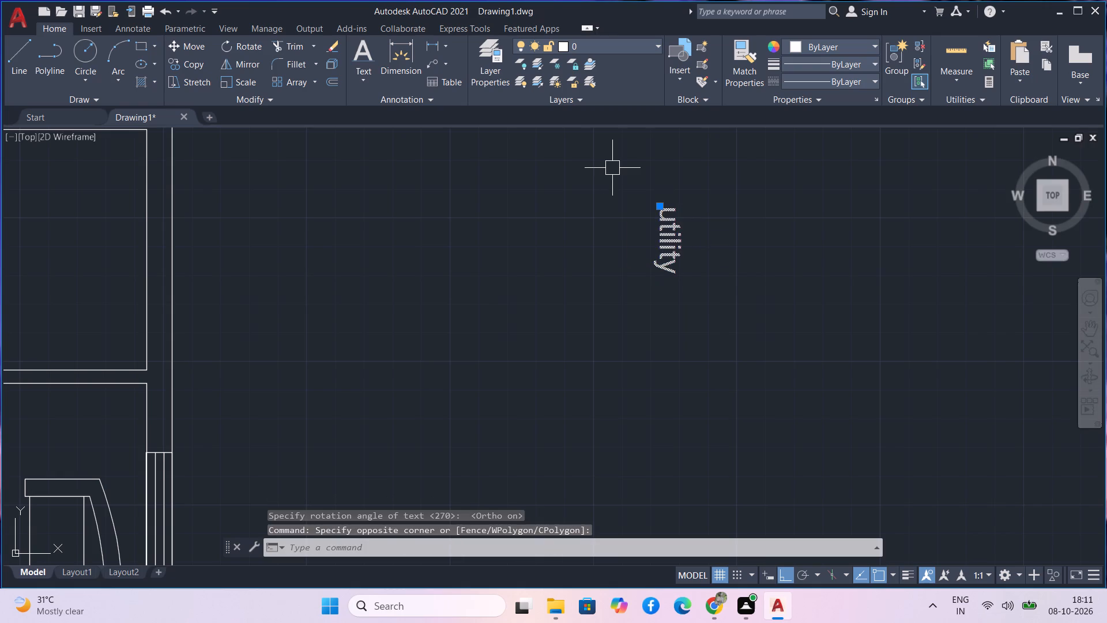
text(ro)
key(space)
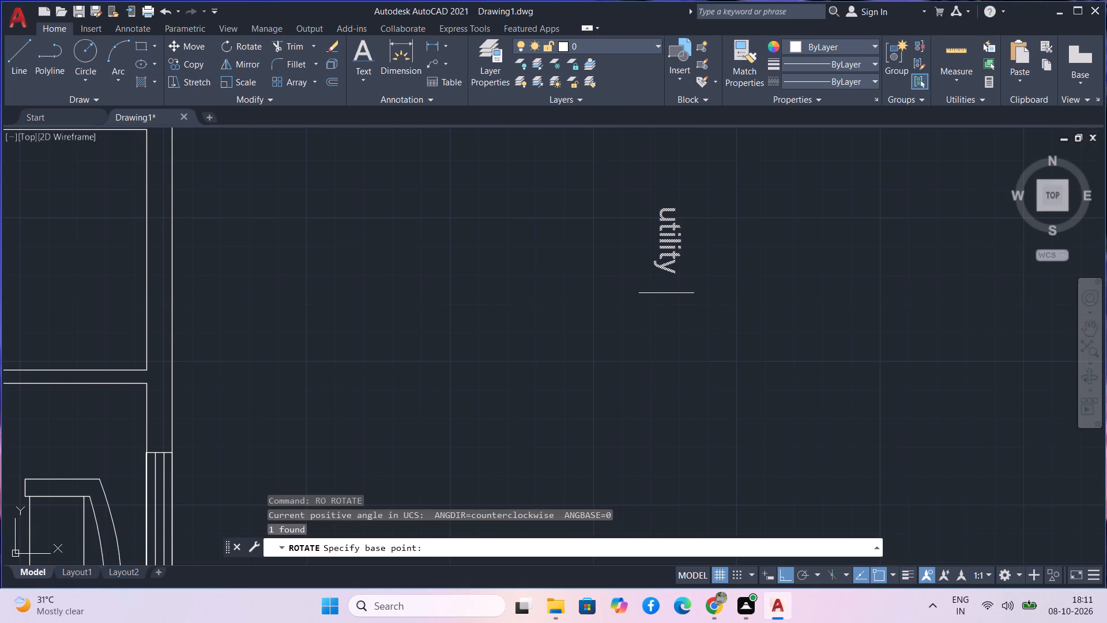
drag(672, 276, 703, 256)
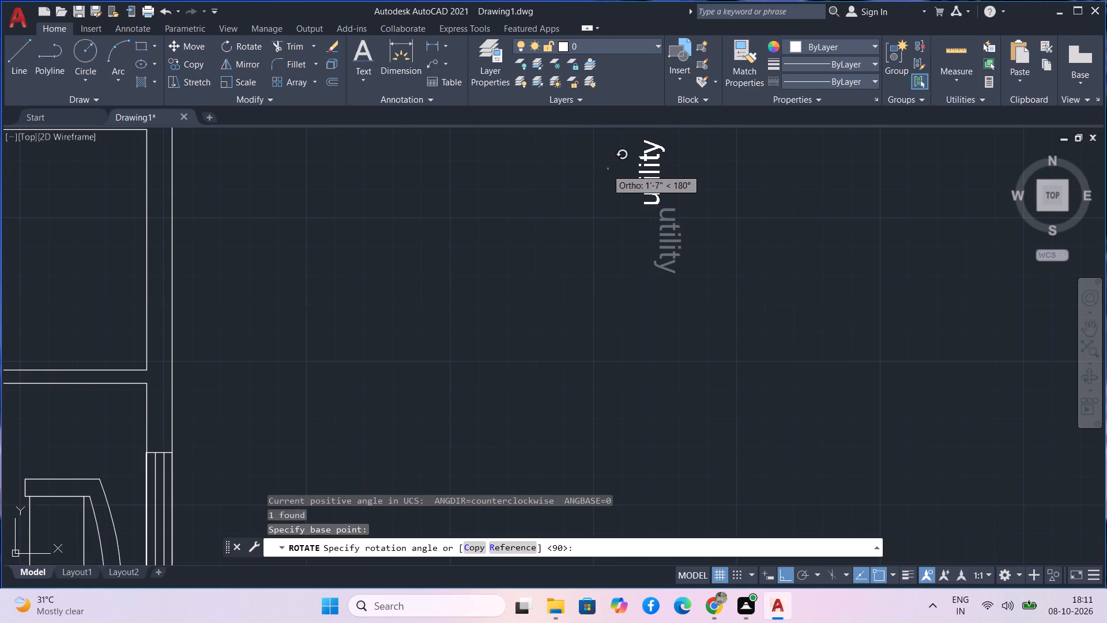
middle_drag(662, 286, 654, 355)
scroll(662, 286, down, 1)
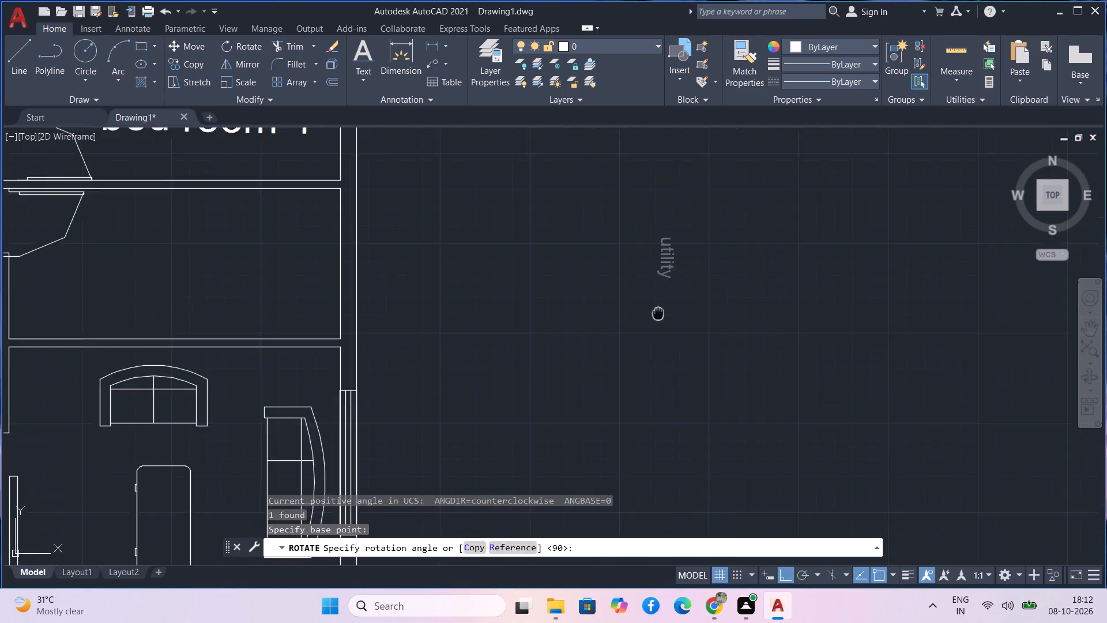
middle_drag(654, 355, 654, 362)
scroll(654, 364, down, 2)
scroll(650, 287, up, 3)
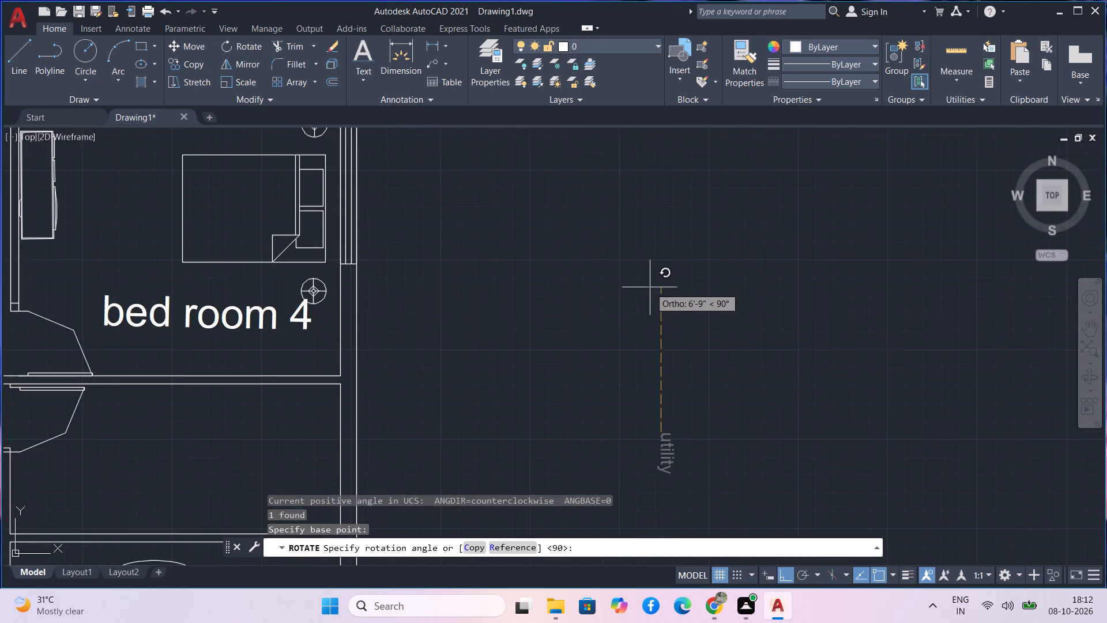
scroll(650, 287, up, 2)
middle_drag(650, 287, 582, 131)
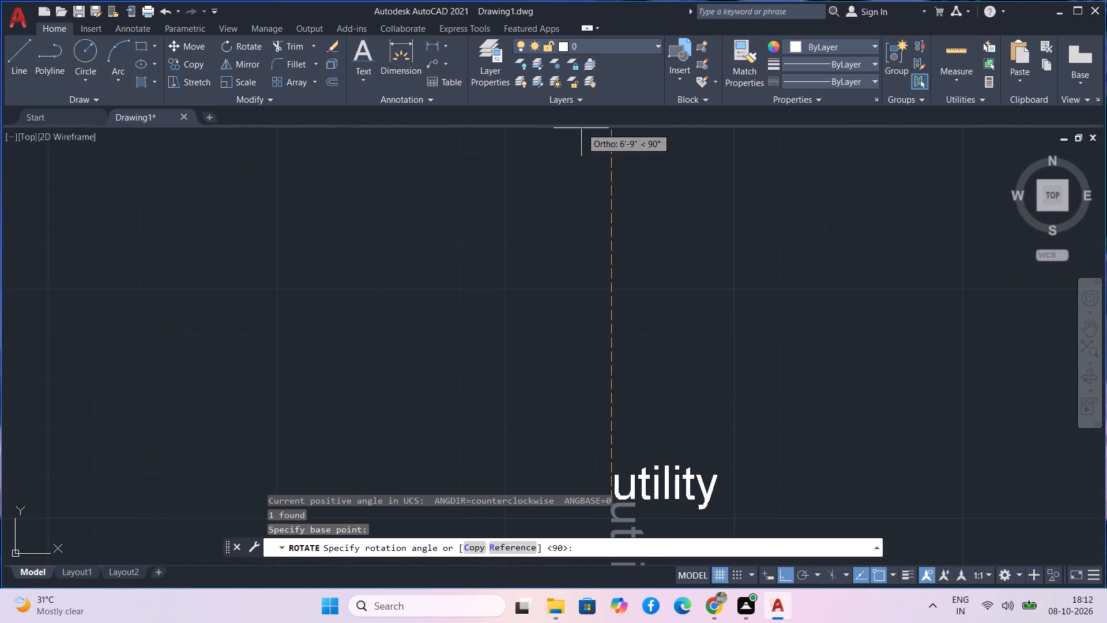
click(596, 171)
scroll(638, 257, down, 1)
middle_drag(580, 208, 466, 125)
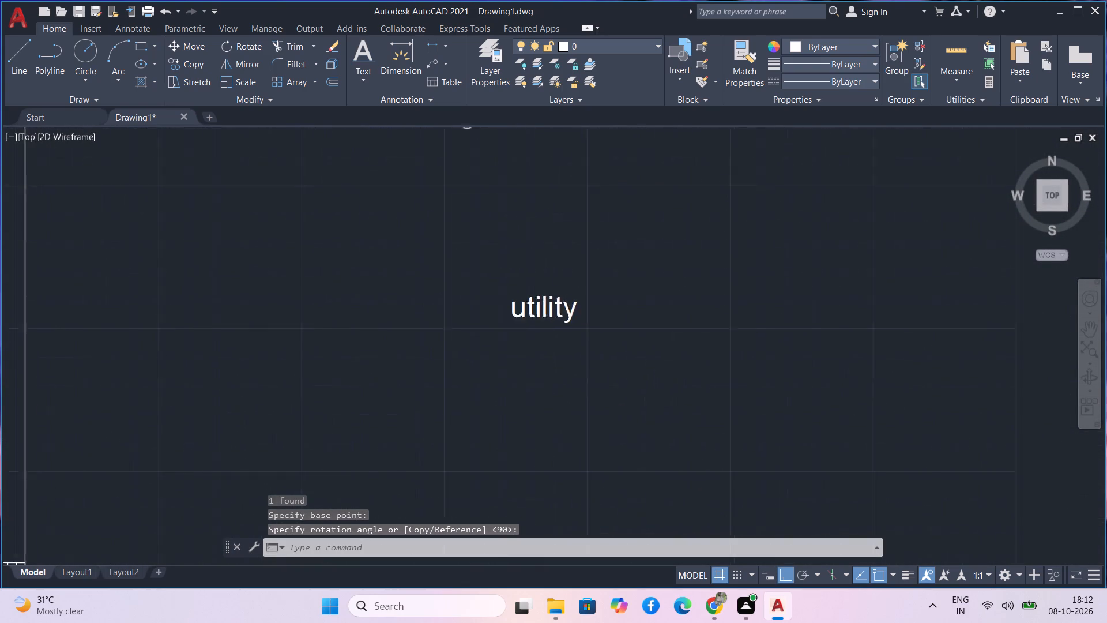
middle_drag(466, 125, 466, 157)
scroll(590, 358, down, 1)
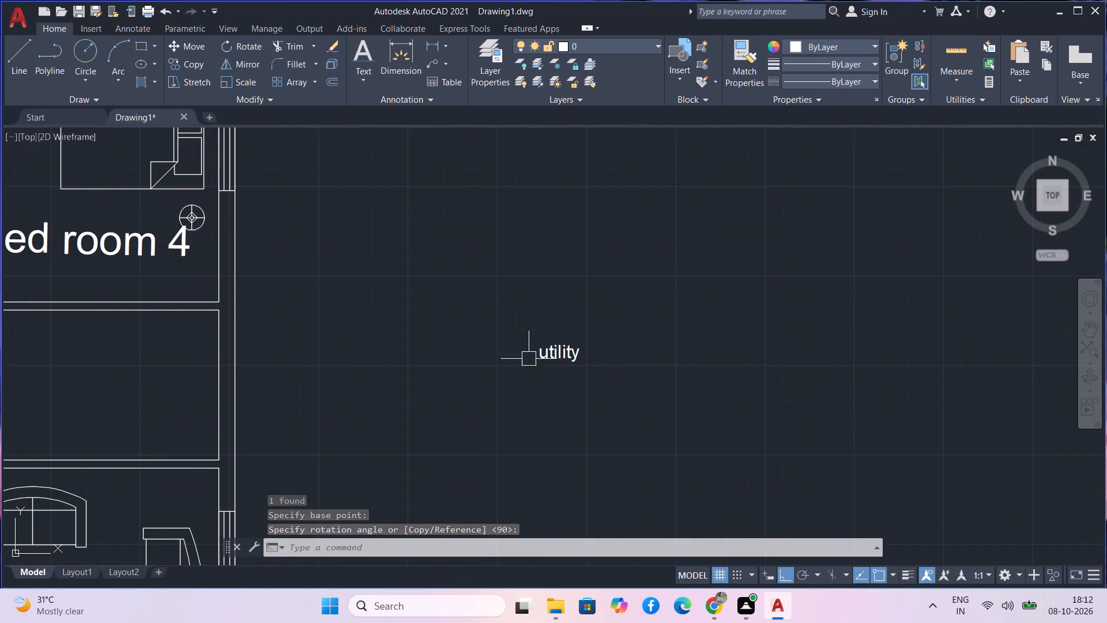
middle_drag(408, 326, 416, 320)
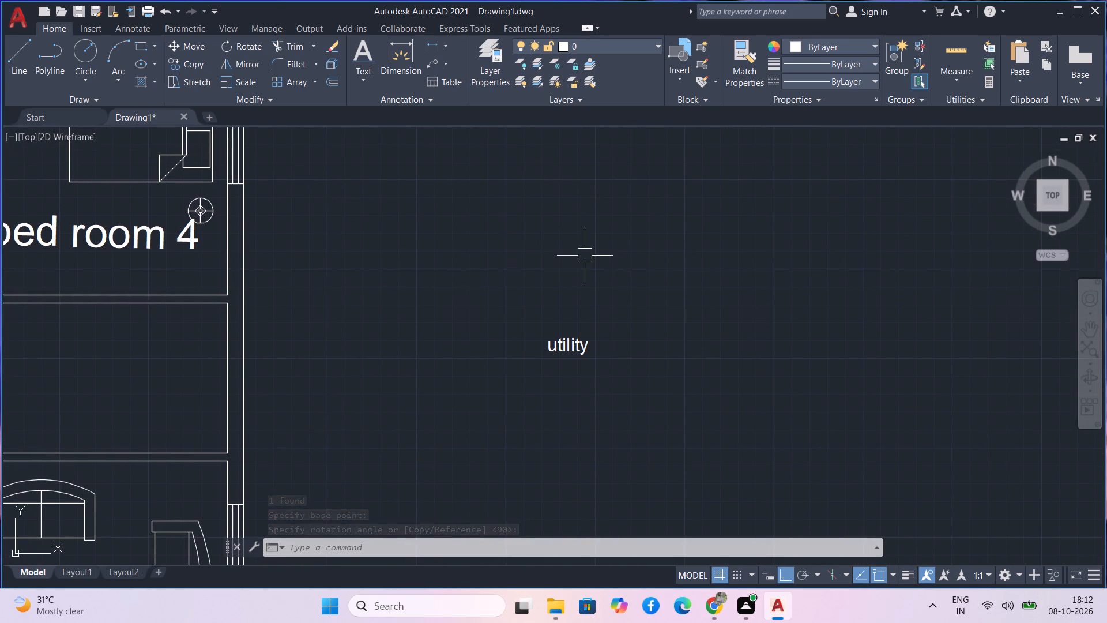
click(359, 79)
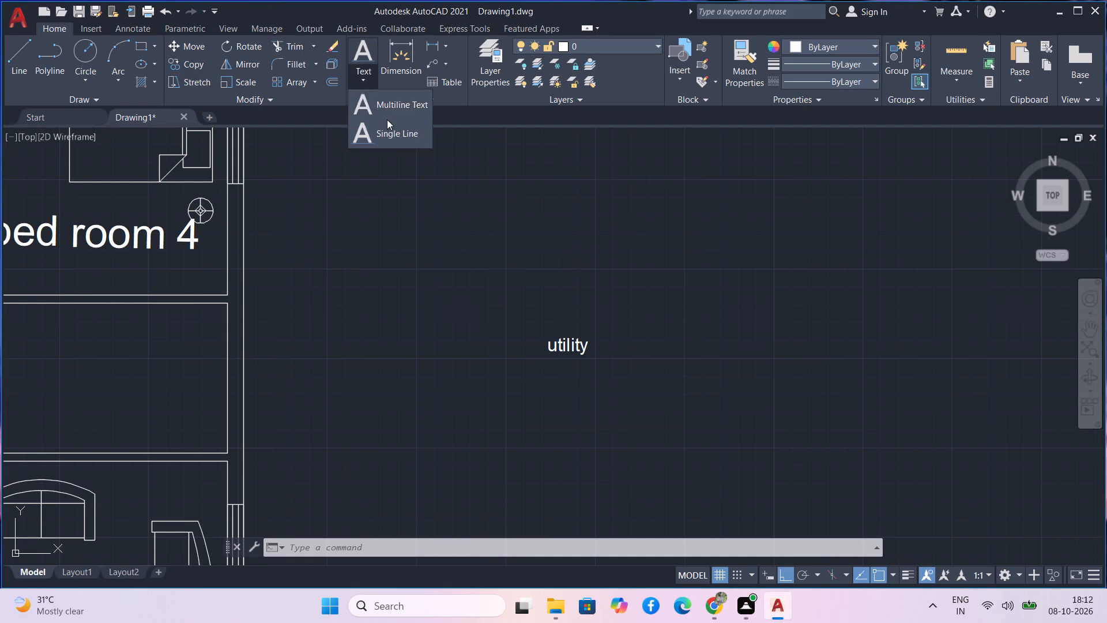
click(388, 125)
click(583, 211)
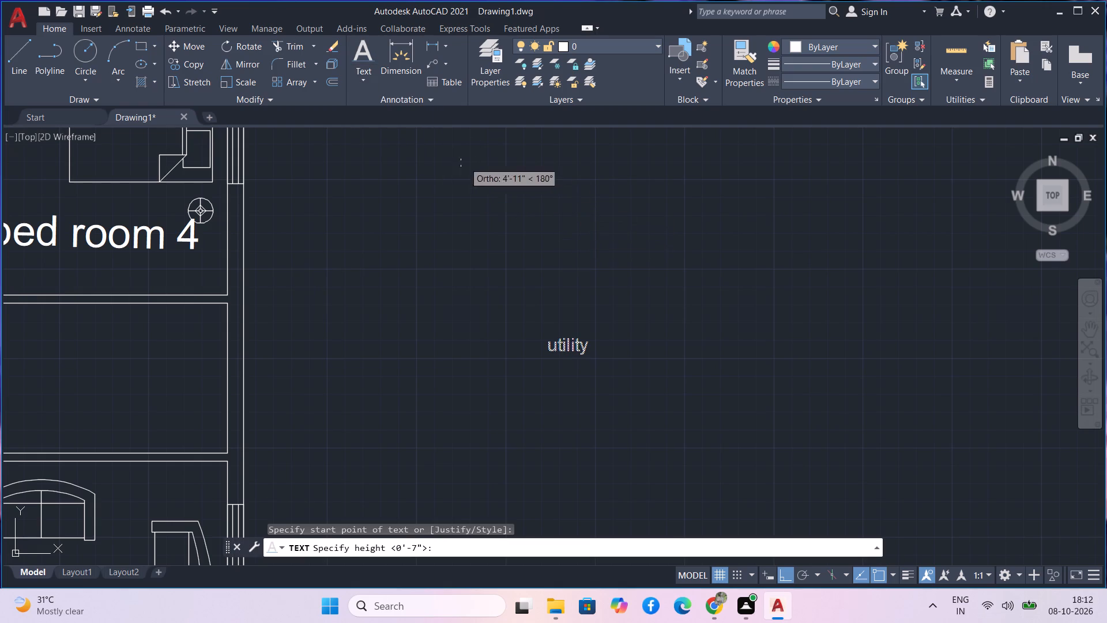
Add single-line text "pooja" in the empty space north of the "utility" label, 4" high with a 4° rotation.
click(362, 73)
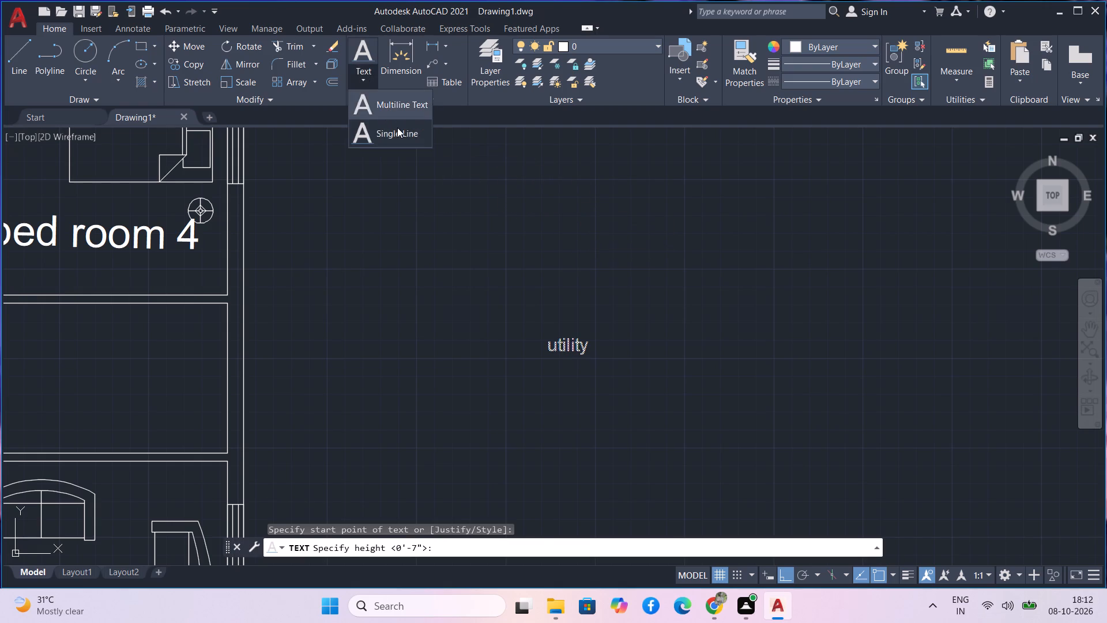
click(397, 127)
click(540, 151)
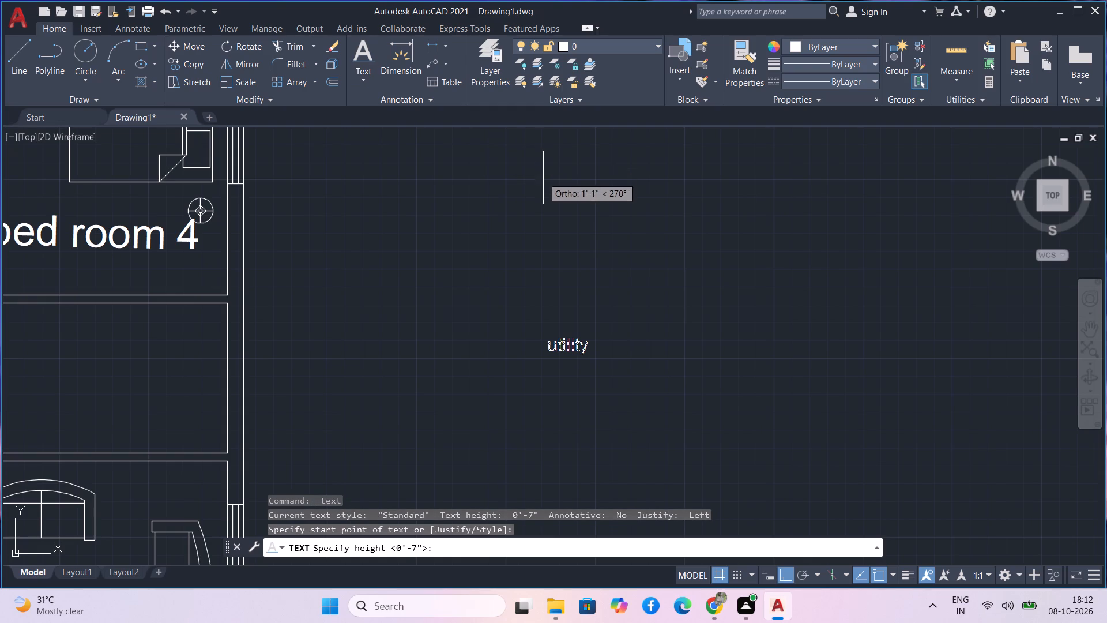
scroll(545, 184, up, 2)
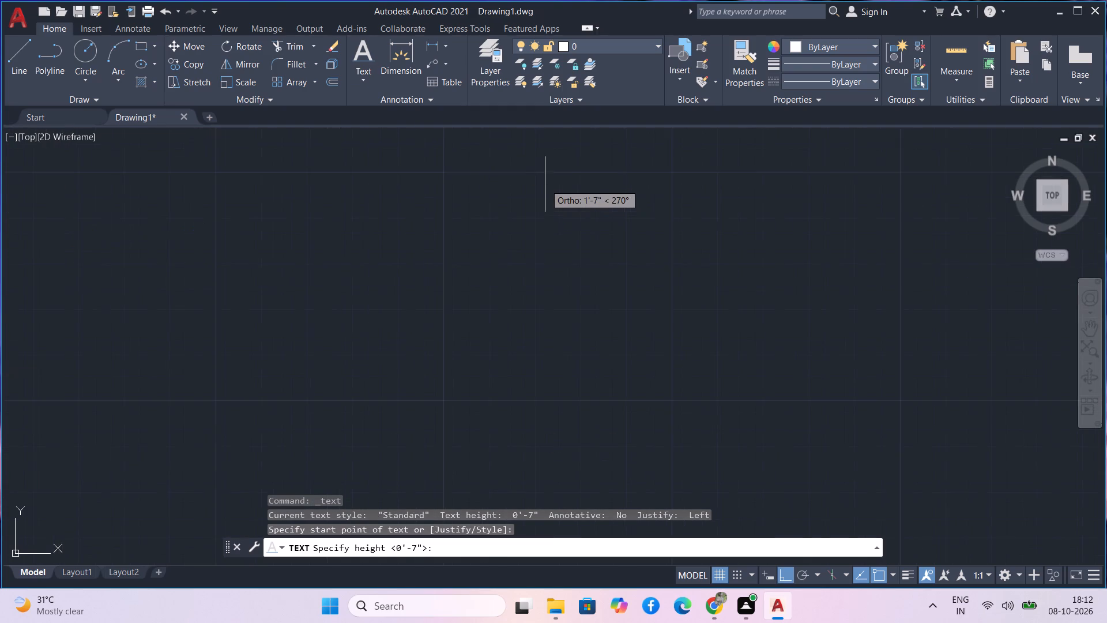
middle_drag(545, 184, 570, 290)
scroll(571, 290, down, 1)
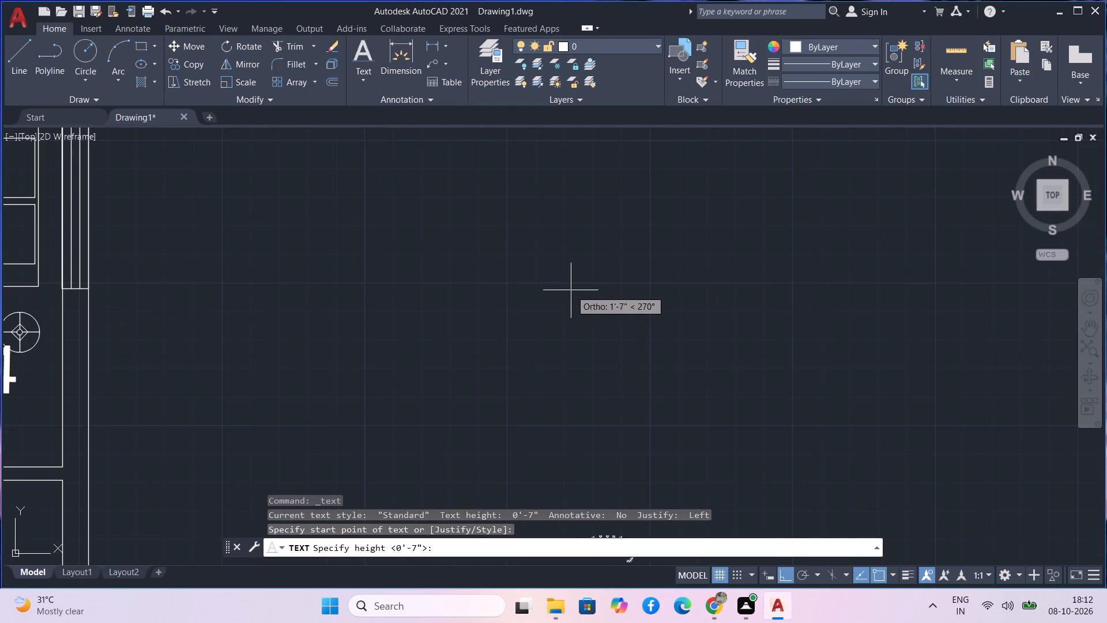
key(4)
key(Return)
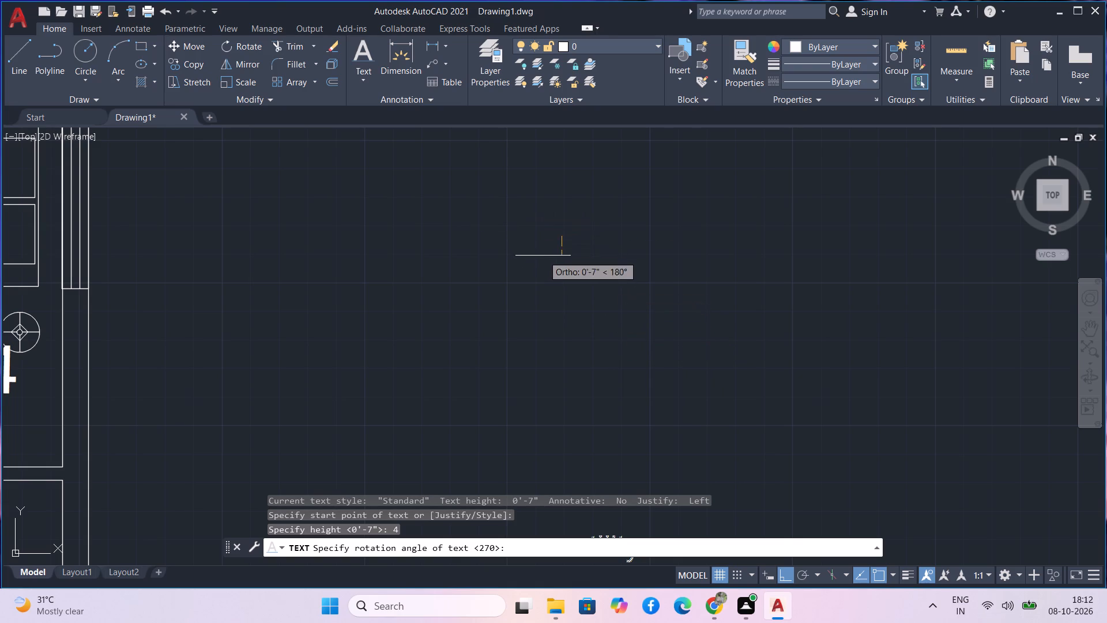
key(4)
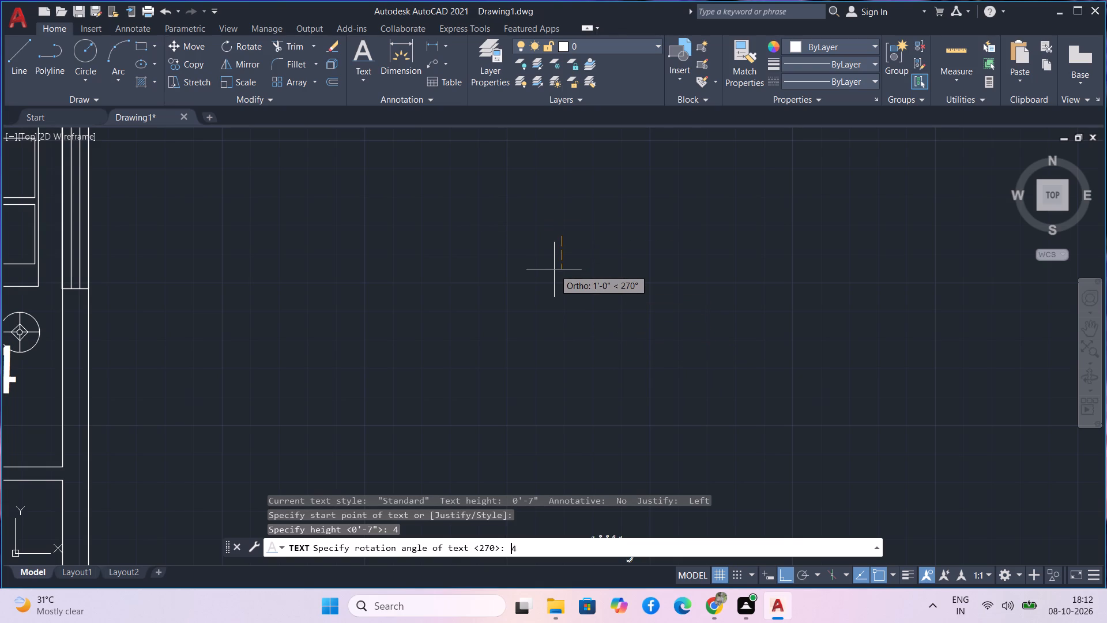
key(Return)
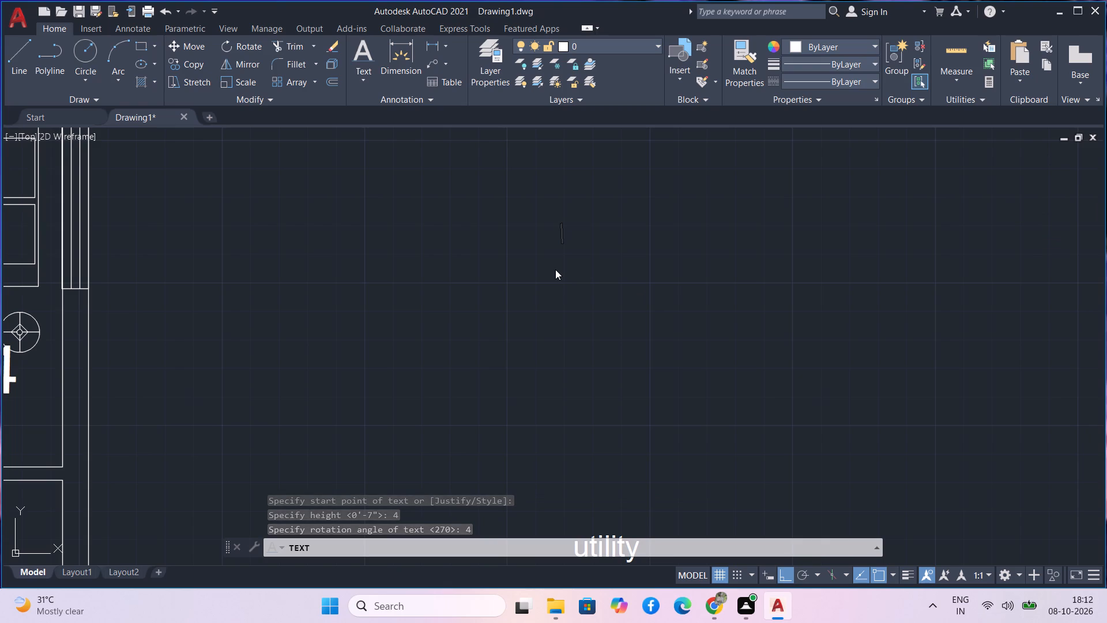
text(pooo)
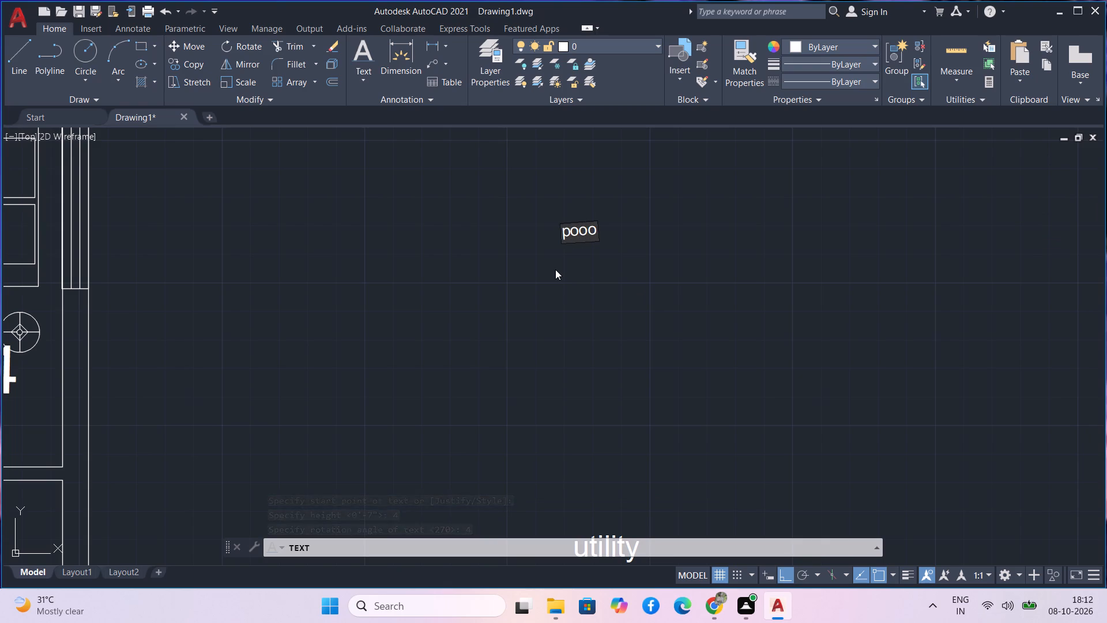
key(BackSpace)
text(ja)
key(space)
text(roo)
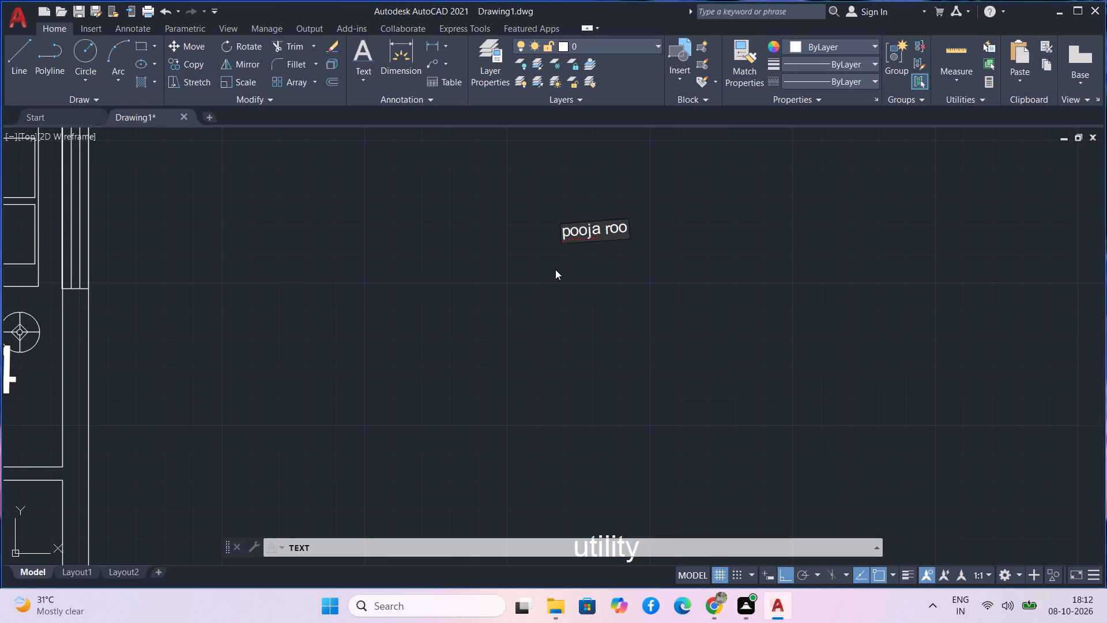
key(m)
key(BackSpace)
key(BackSpace)
key(BackSpace)
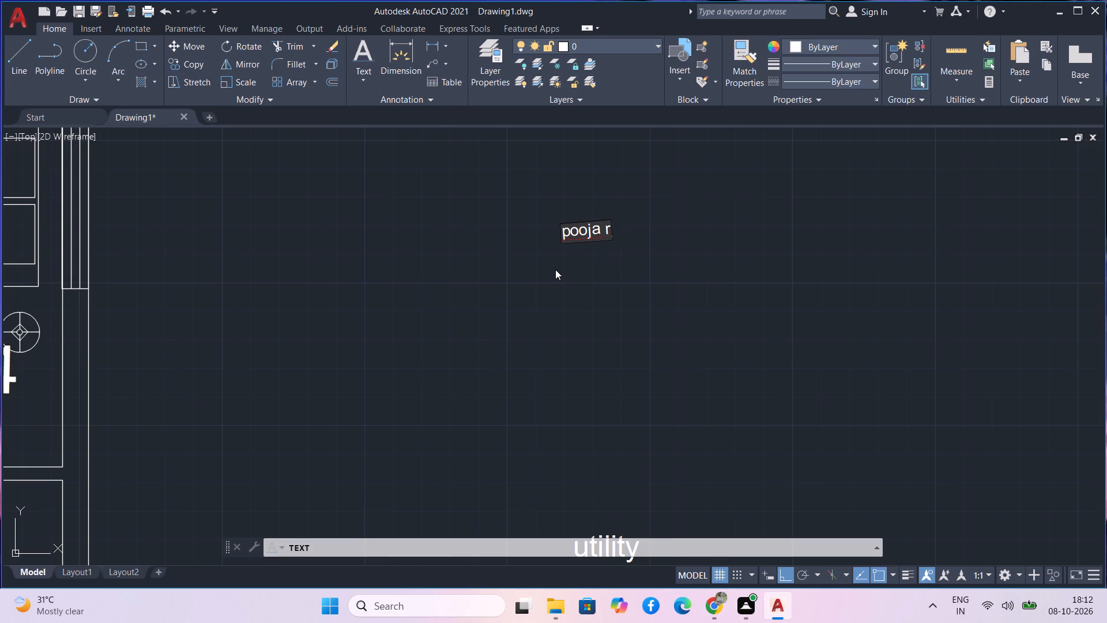
key(BackSpace)
key(Return)
key(Return)
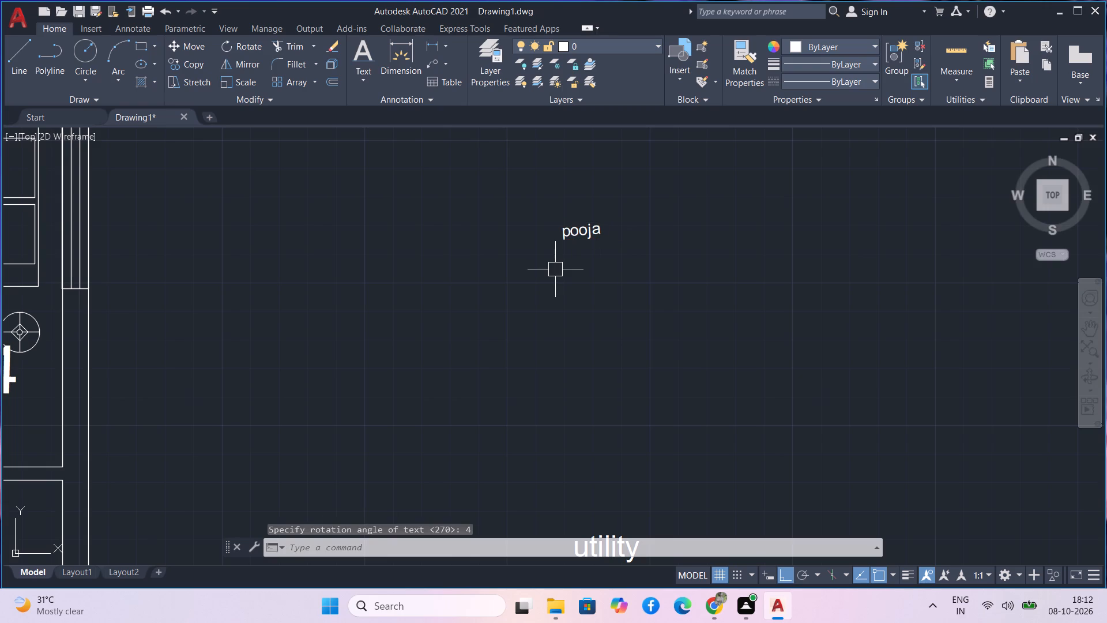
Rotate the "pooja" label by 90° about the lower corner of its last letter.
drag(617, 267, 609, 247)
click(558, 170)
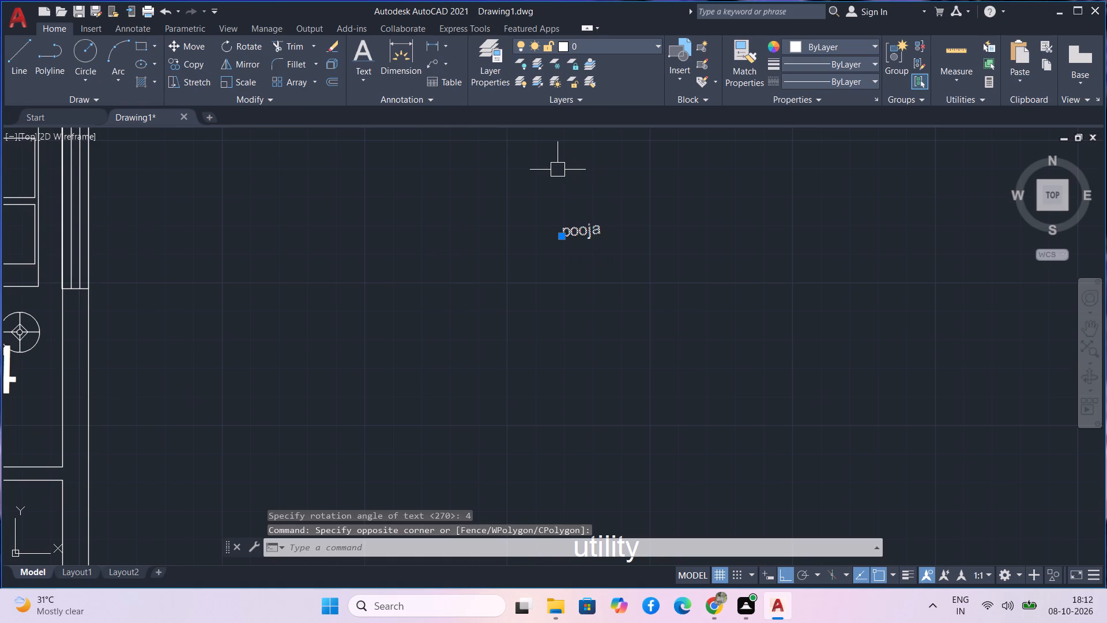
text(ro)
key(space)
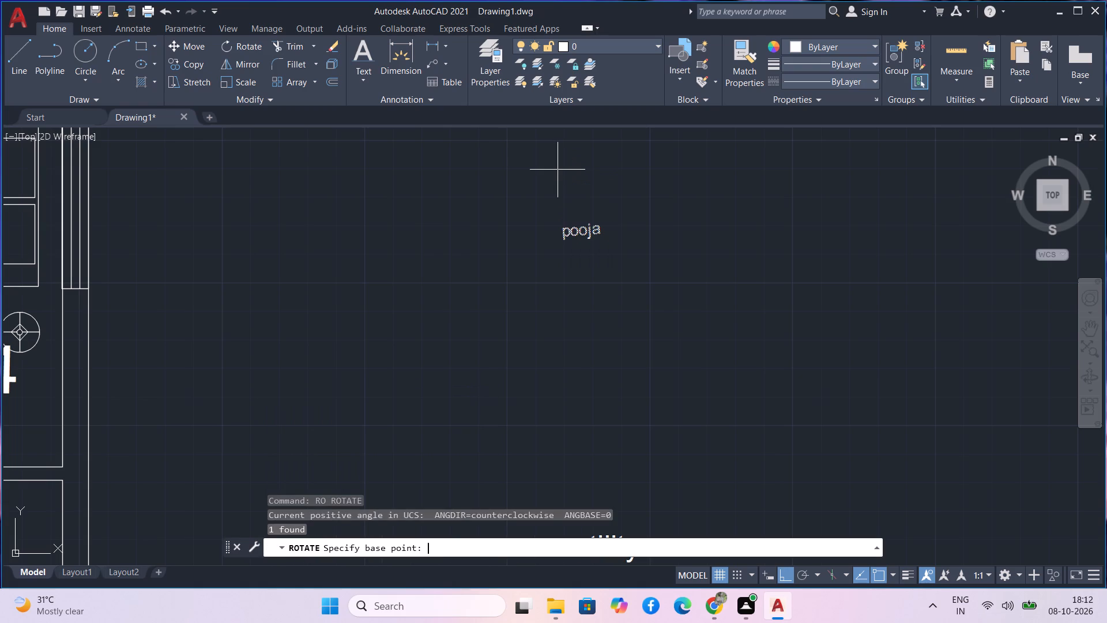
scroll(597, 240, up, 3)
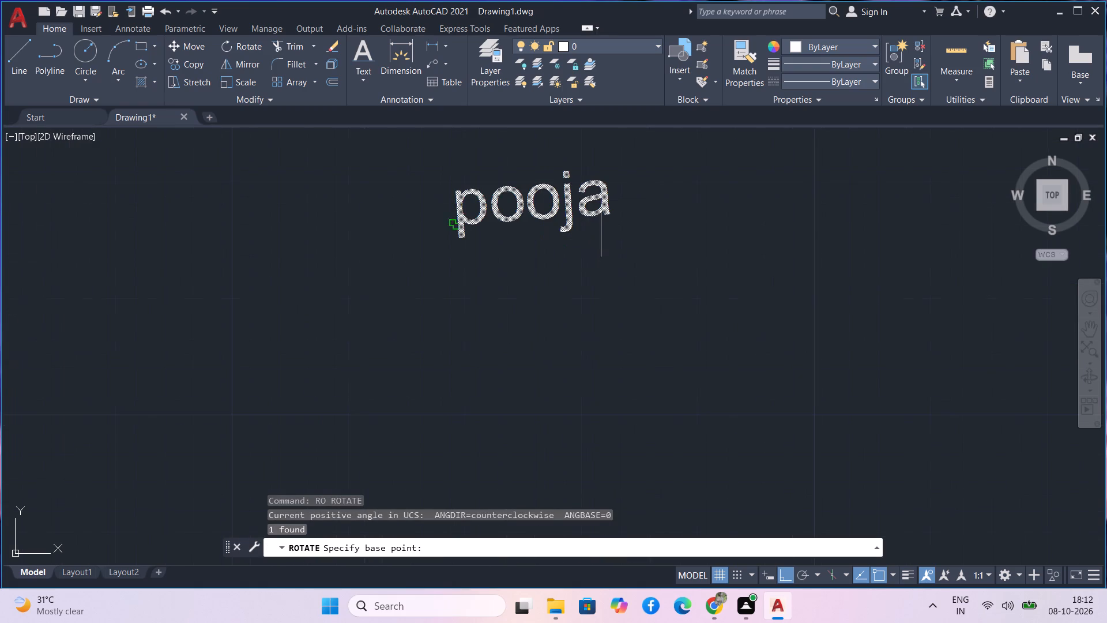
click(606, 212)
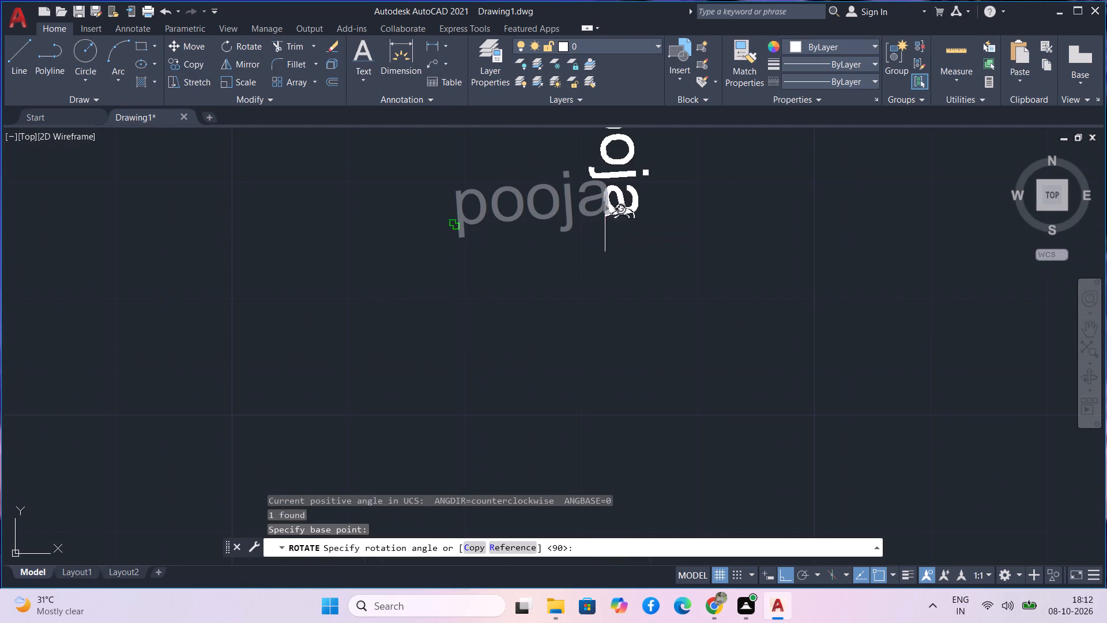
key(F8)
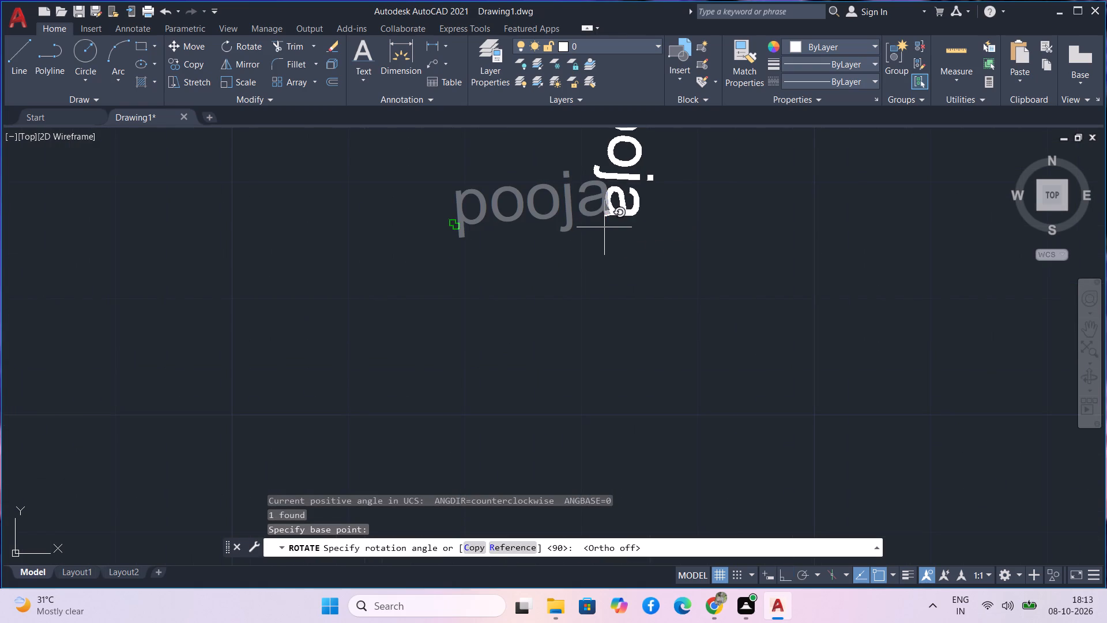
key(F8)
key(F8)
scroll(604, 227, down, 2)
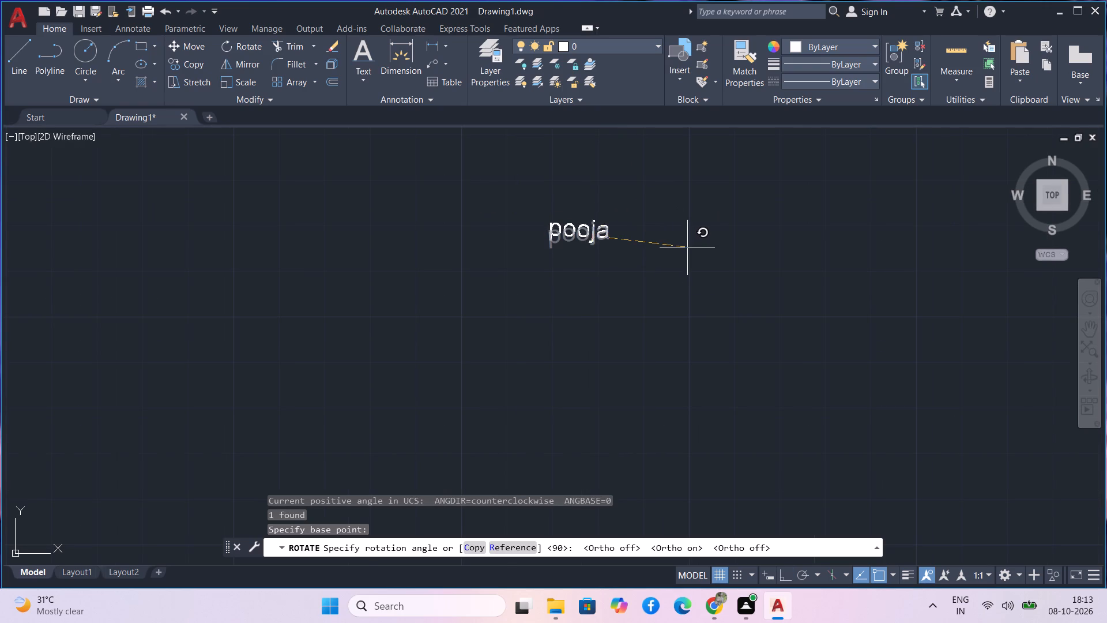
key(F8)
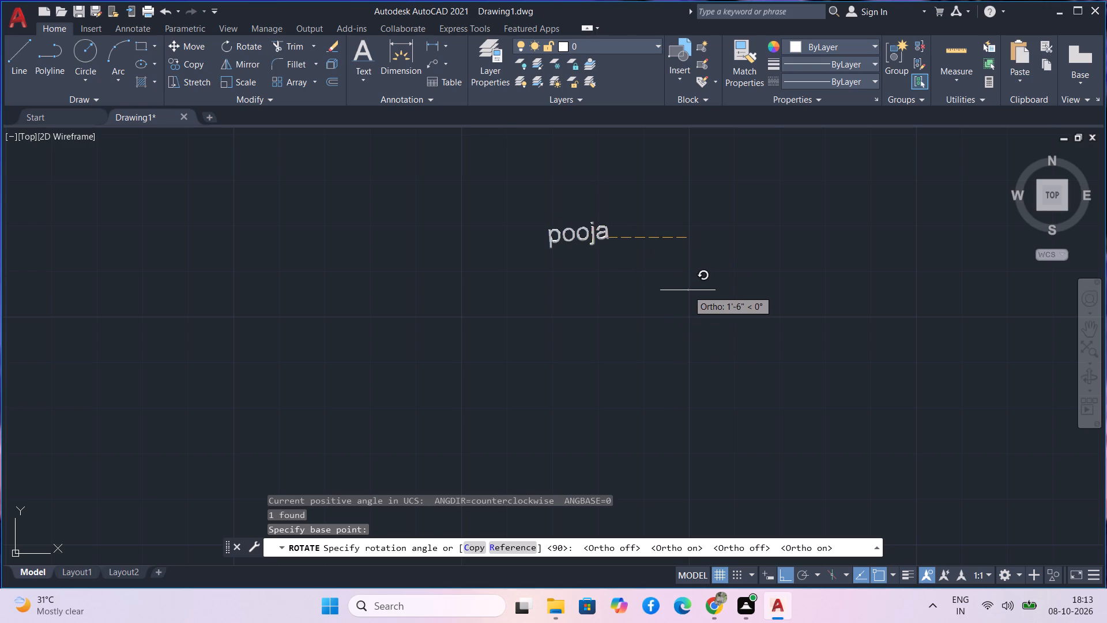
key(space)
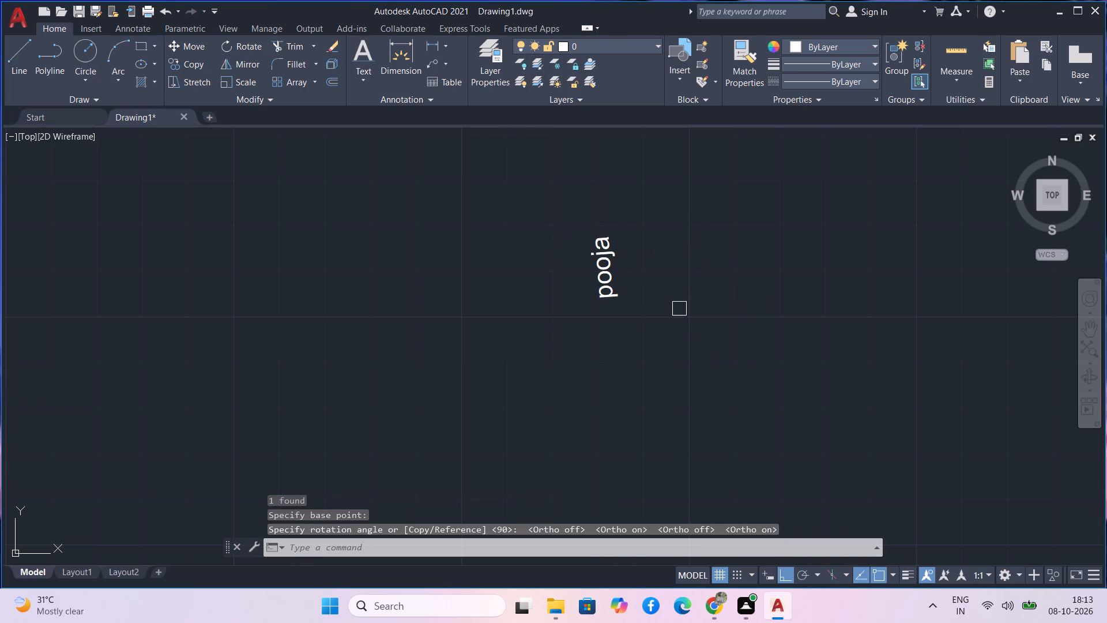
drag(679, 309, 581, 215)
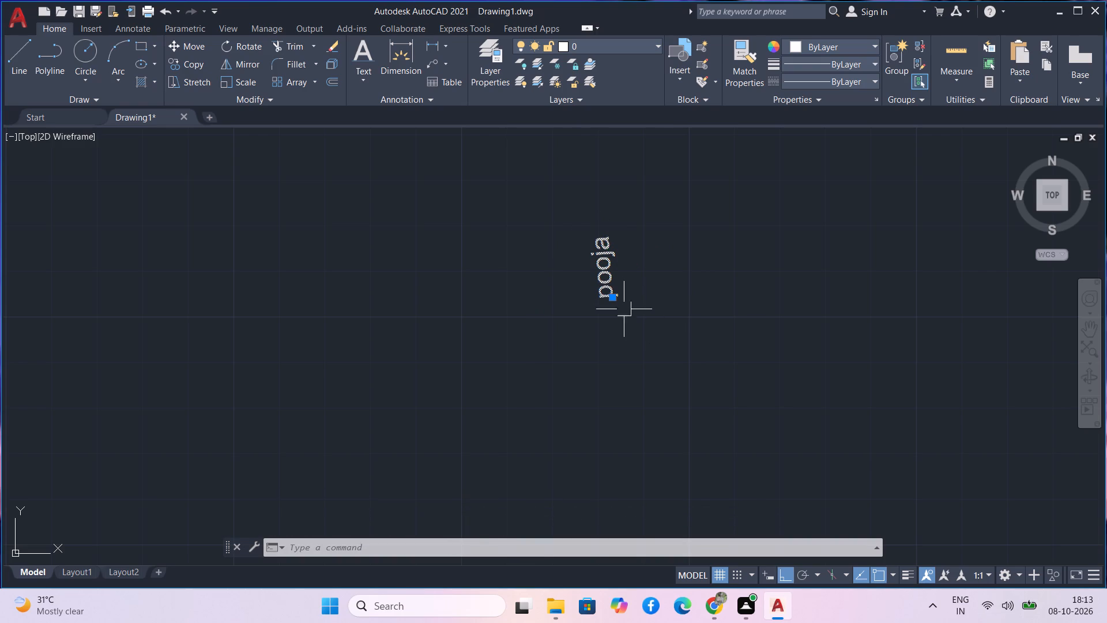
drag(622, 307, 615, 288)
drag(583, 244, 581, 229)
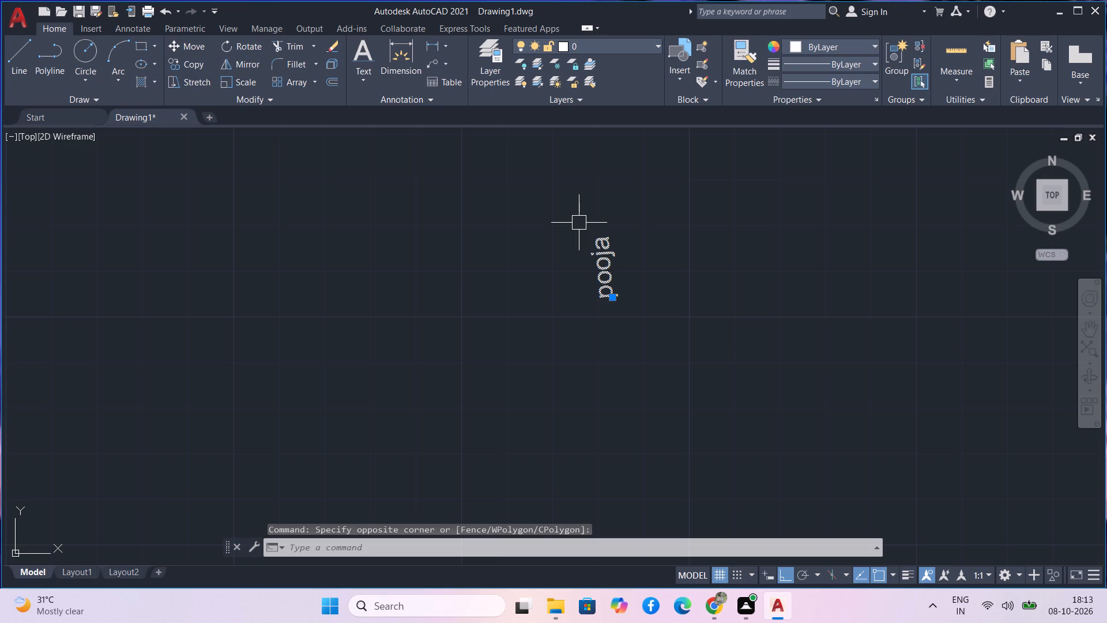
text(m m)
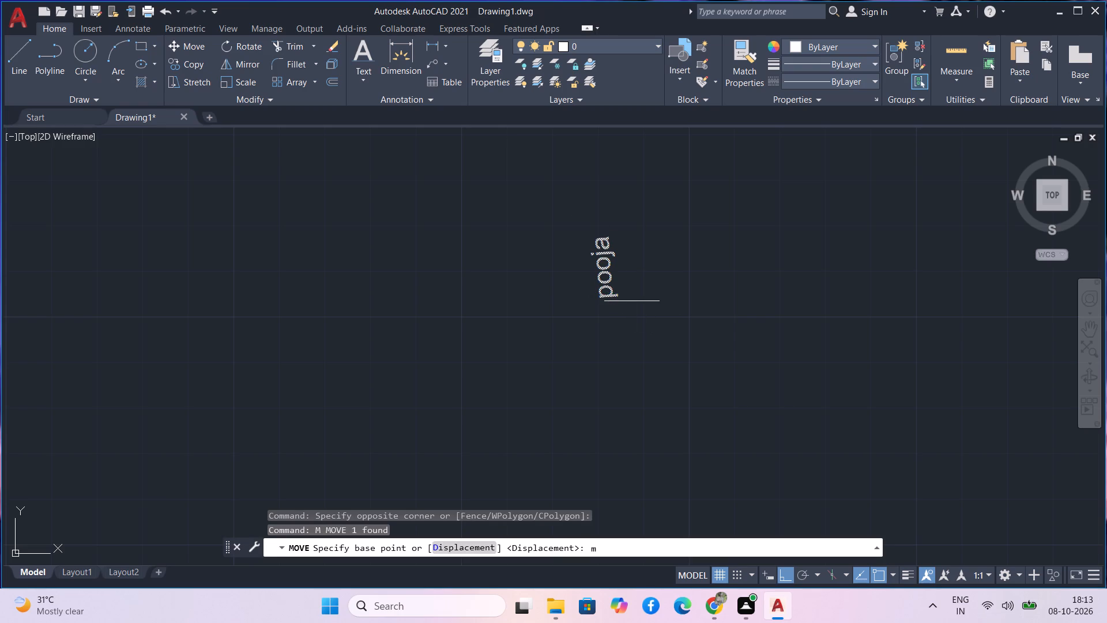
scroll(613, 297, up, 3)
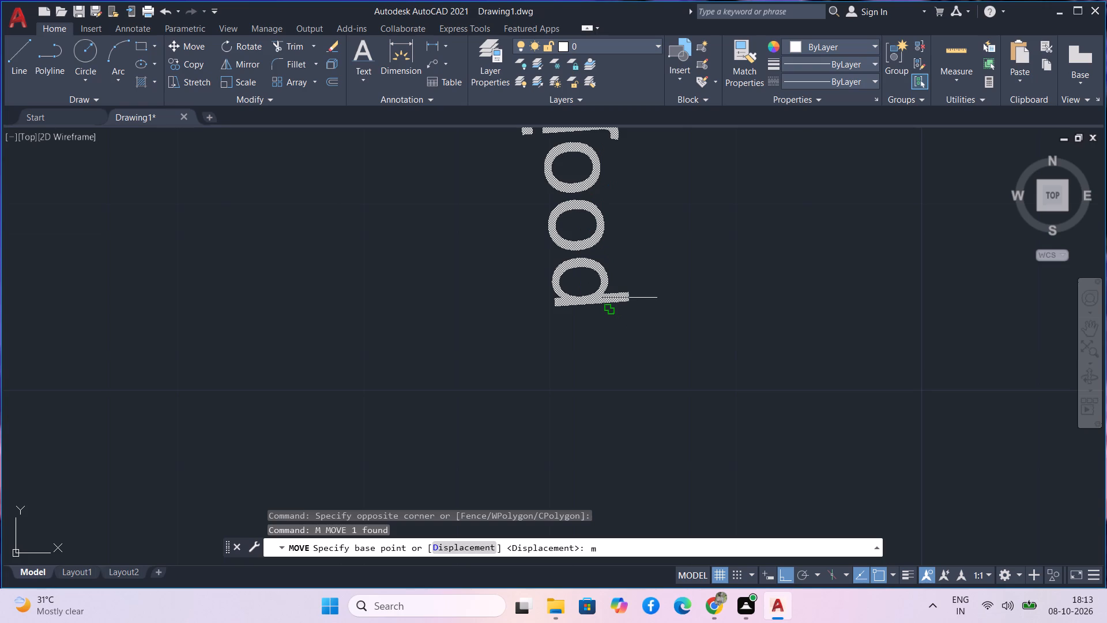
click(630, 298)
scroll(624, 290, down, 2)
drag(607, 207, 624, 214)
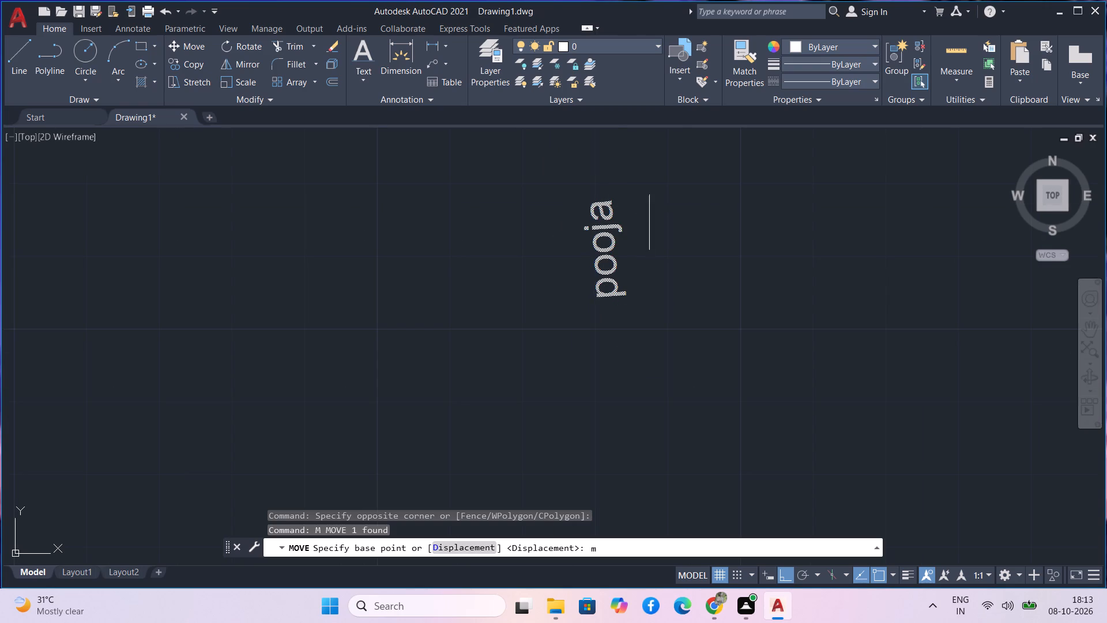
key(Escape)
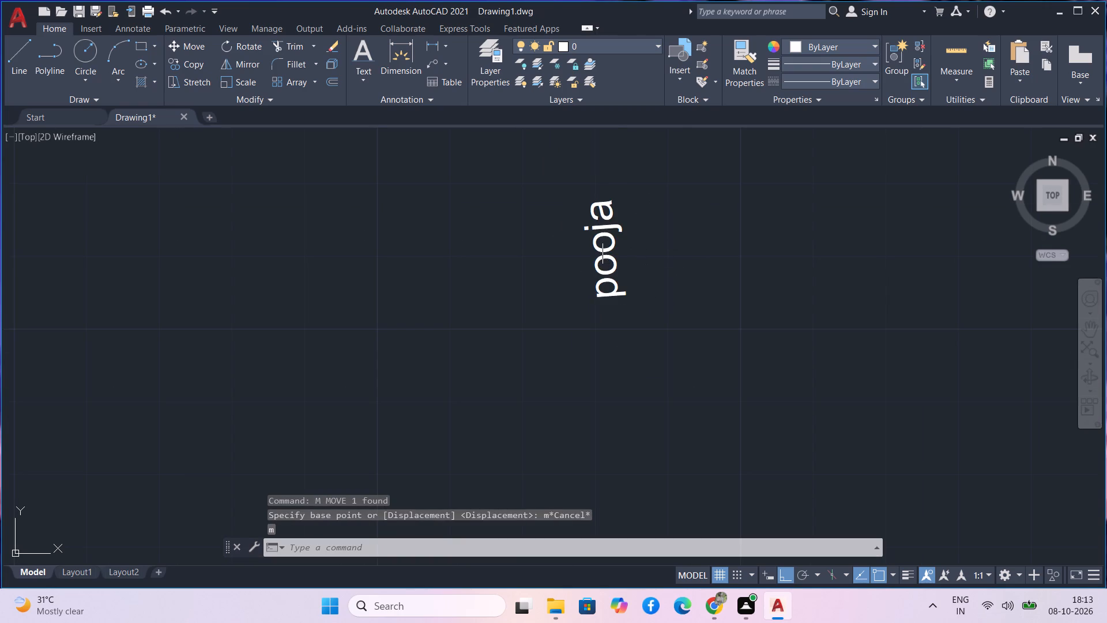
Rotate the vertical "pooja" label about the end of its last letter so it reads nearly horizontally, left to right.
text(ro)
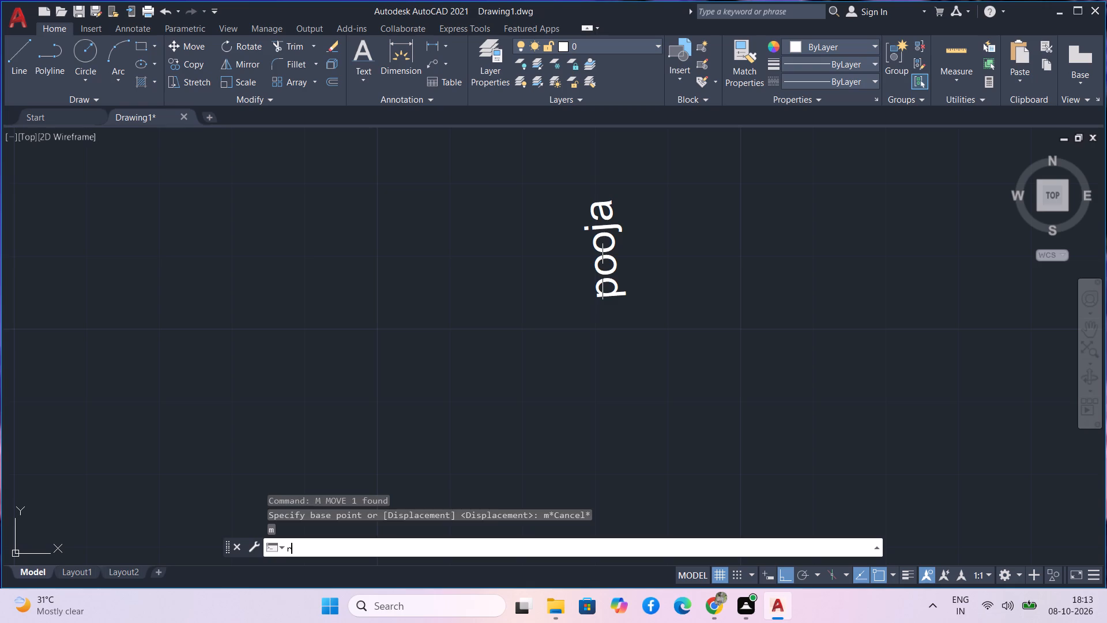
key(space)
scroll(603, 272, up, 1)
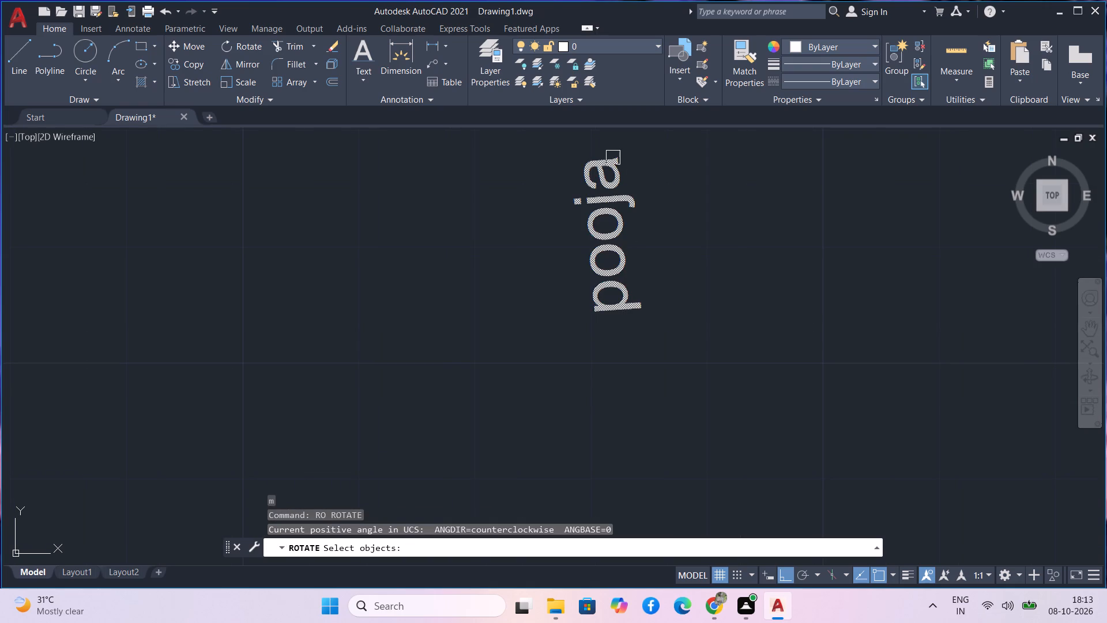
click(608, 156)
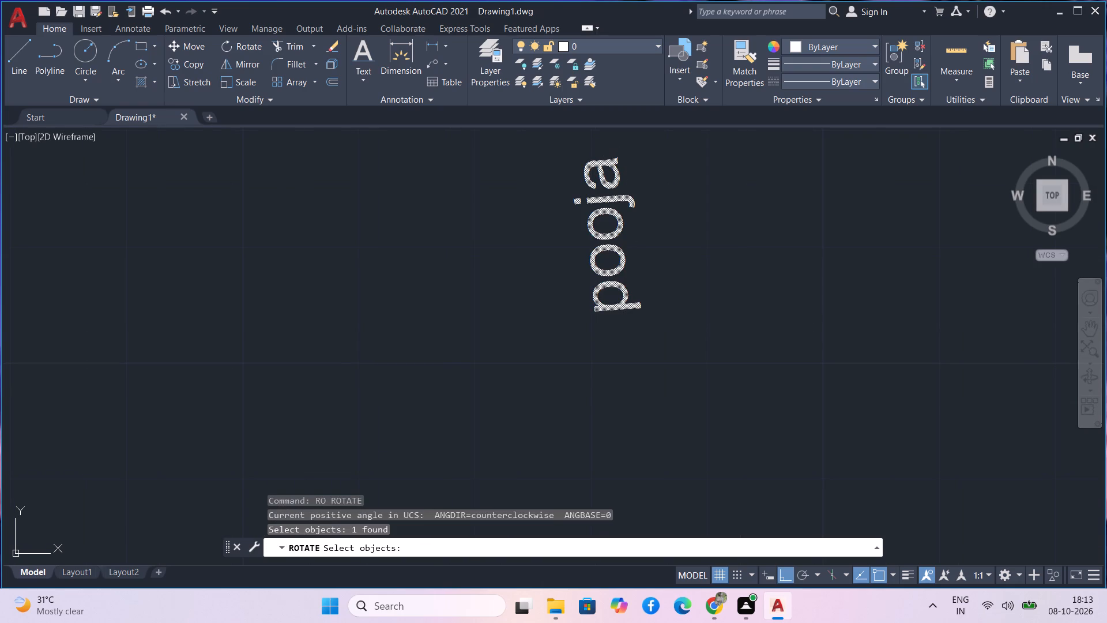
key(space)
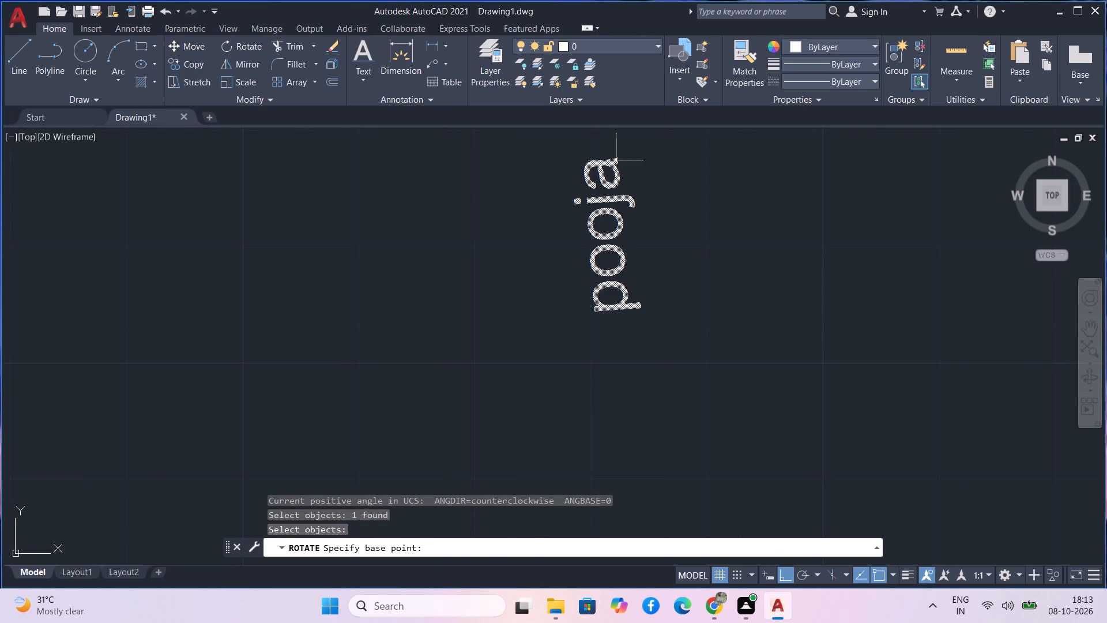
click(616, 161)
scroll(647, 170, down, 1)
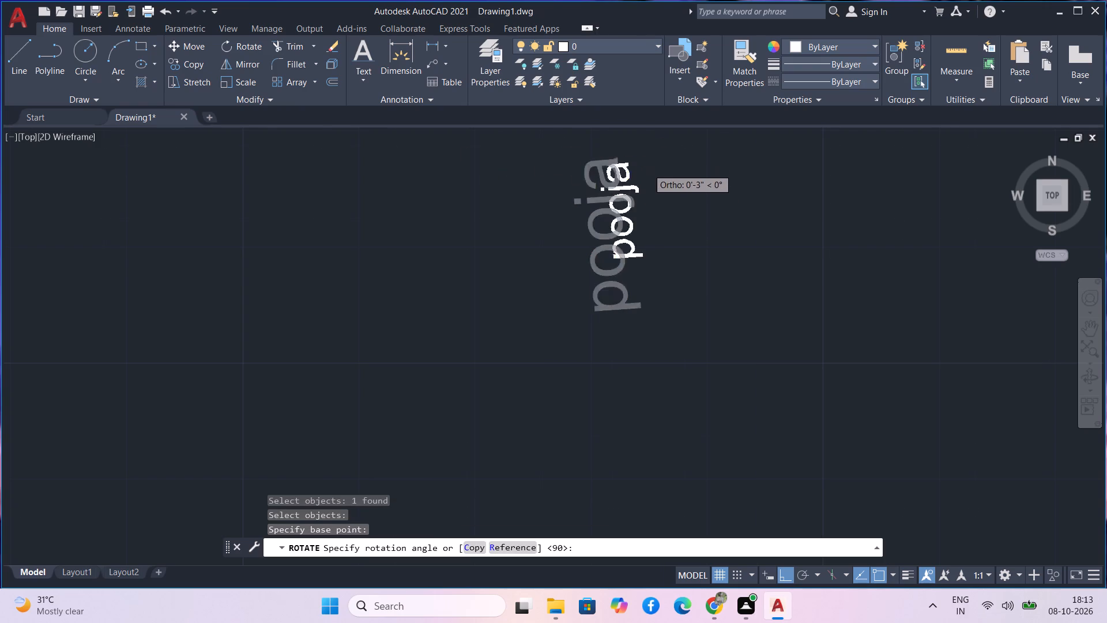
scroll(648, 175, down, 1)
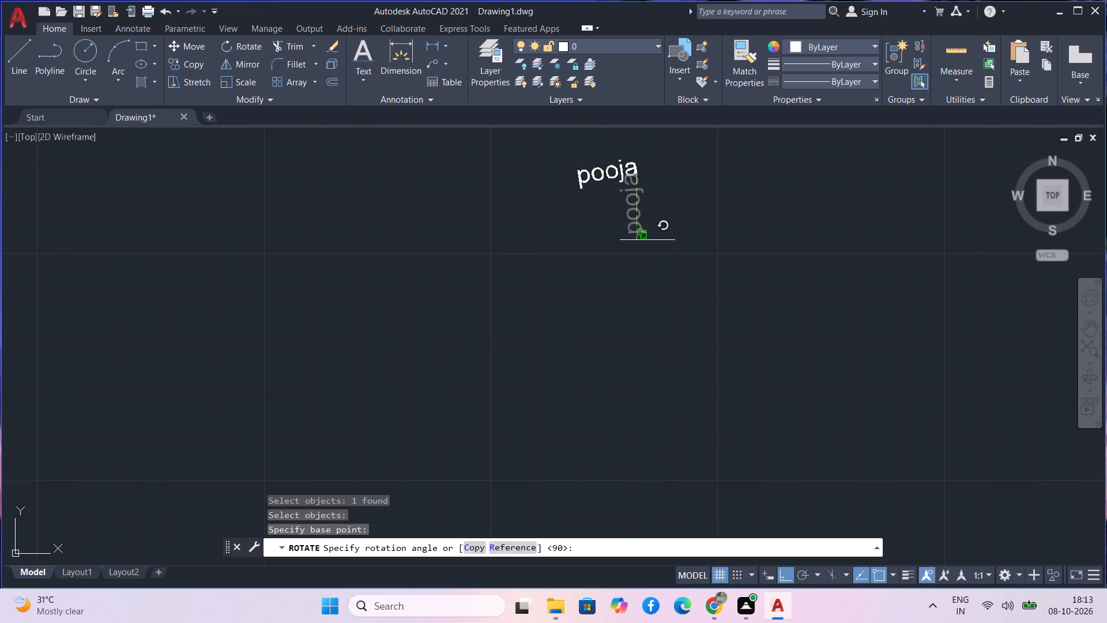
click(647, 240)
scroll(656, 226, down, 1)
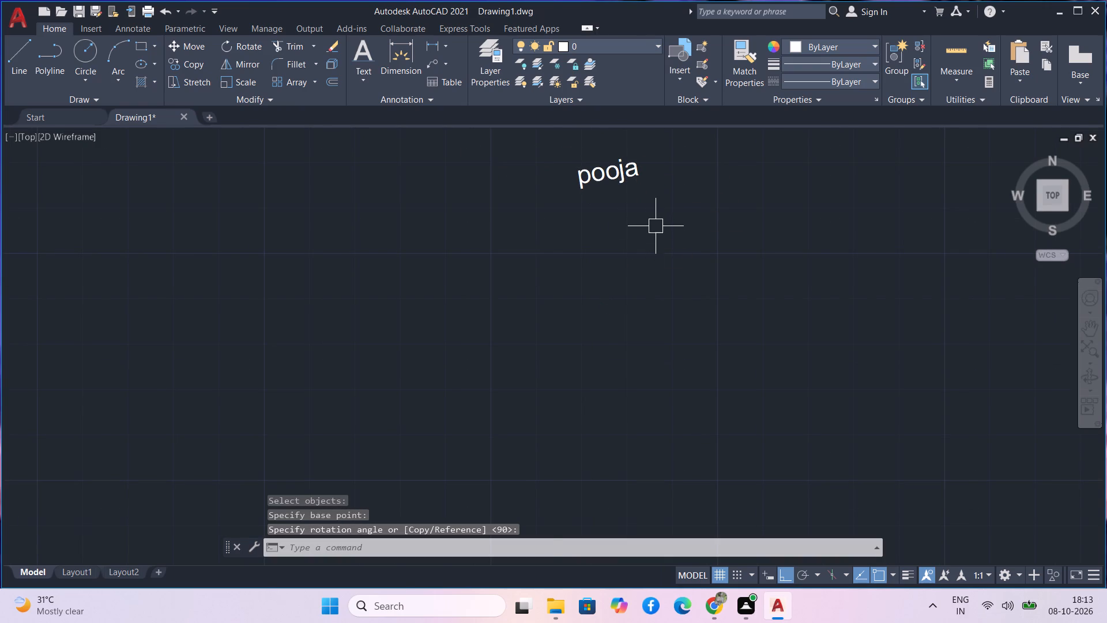
Delete the tilted "pooja" label from the empty space north of the "utility" label.
middle_drag(657, 226, 649, 265)
drag(649, 264, 627, 172)
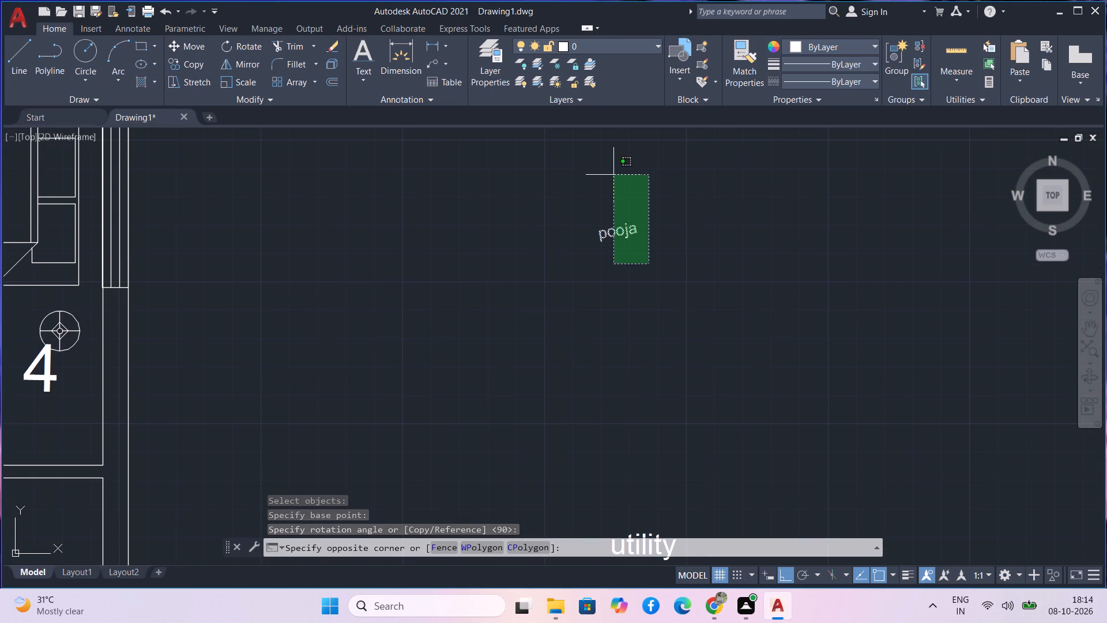
click(594, 178)
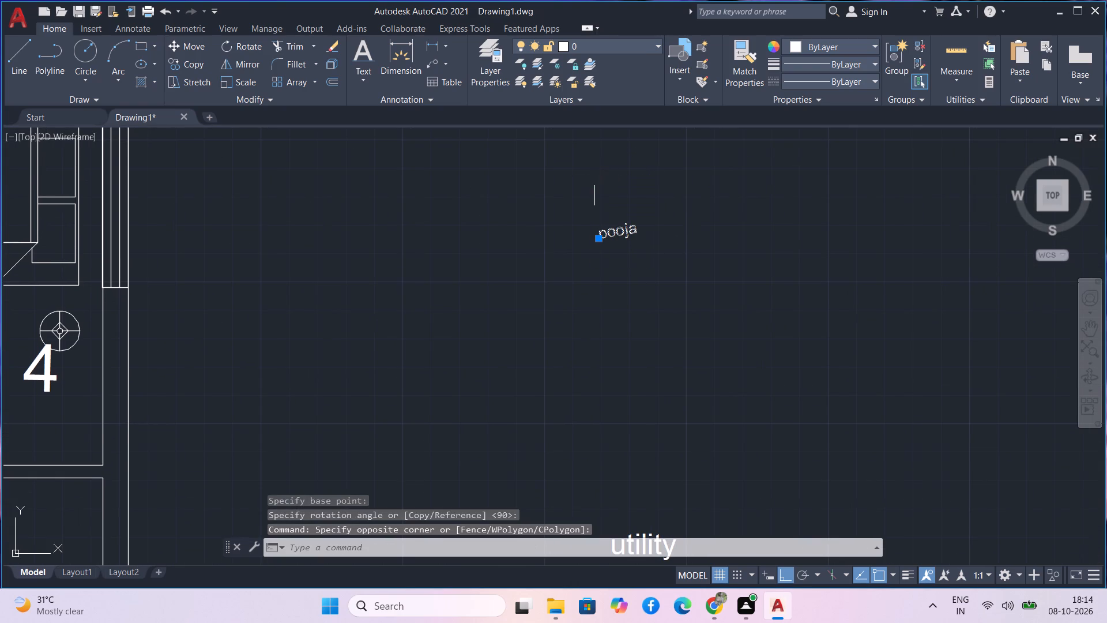
key(Delete)
scroll(596, 177, down, 2)
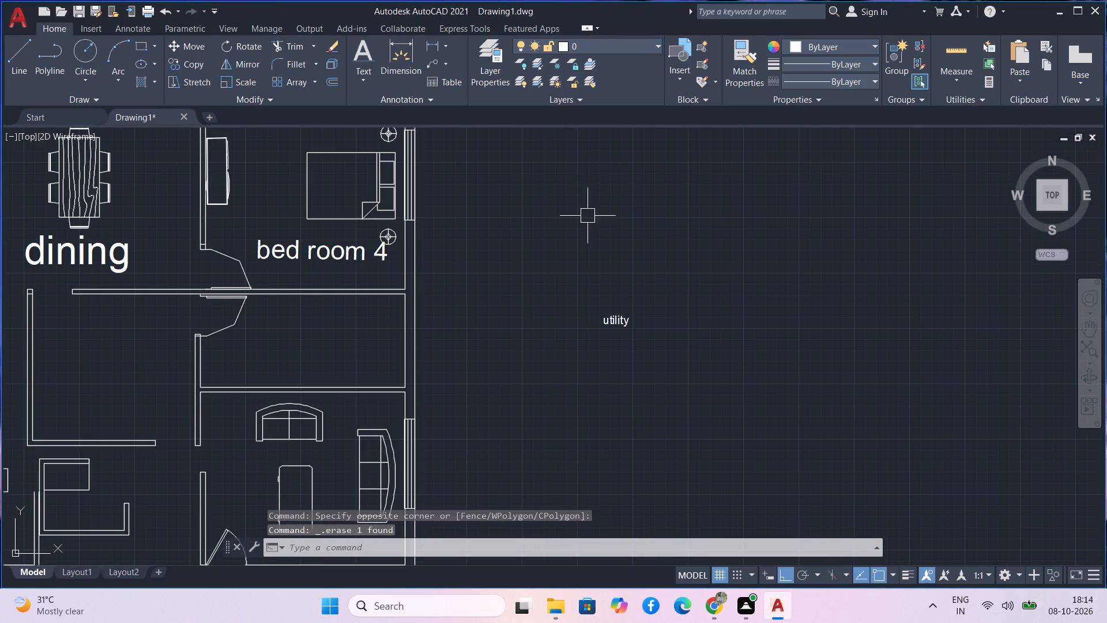
Add single-line text "pooja" in the empty space north of the "utility" label, about 1'-0" high with a 270° rotation.
scroll(588, 216, up, 1)
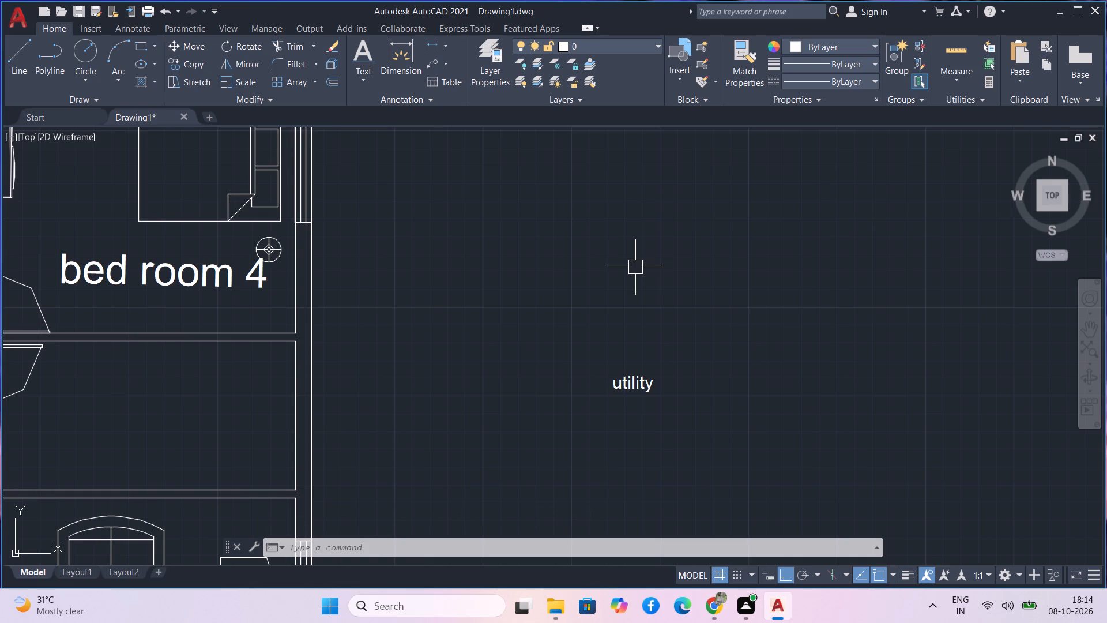
text(te)
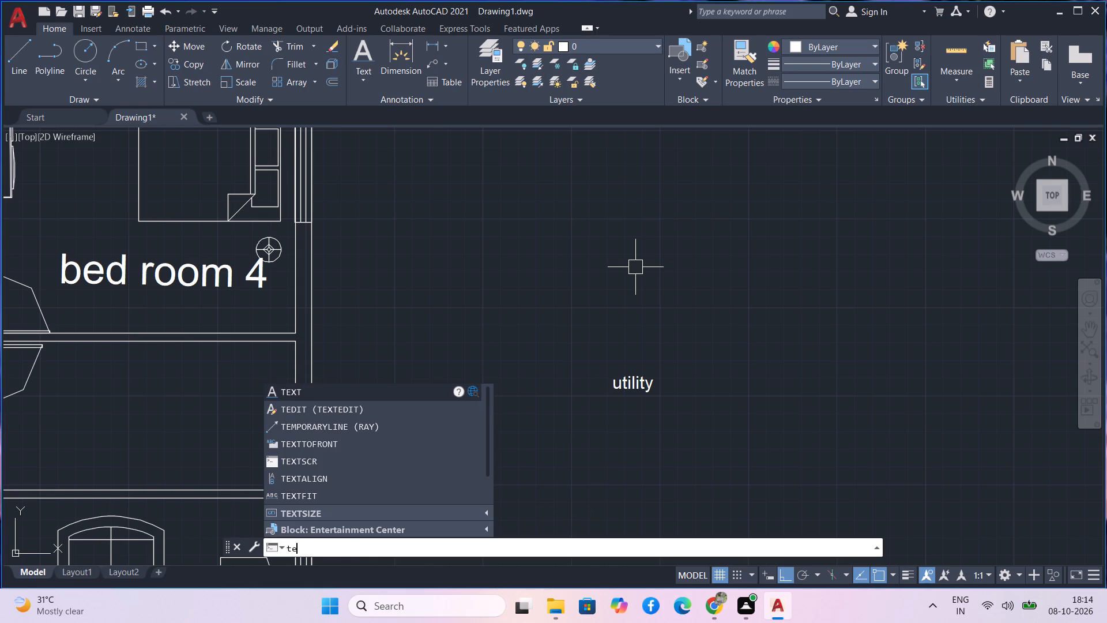
key(space)
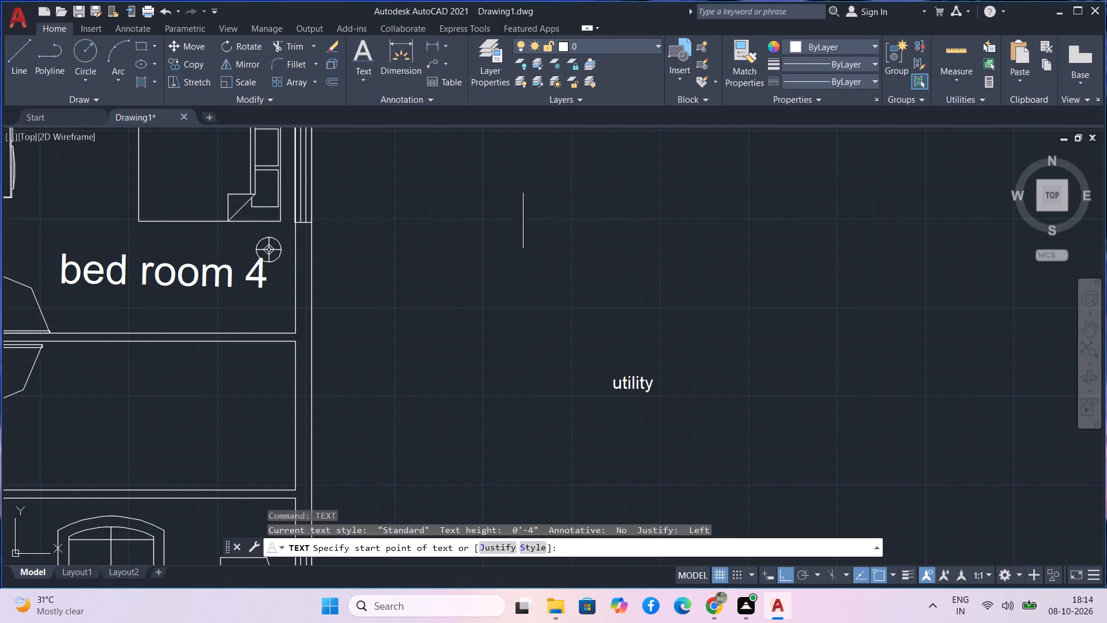
click(563, 218)
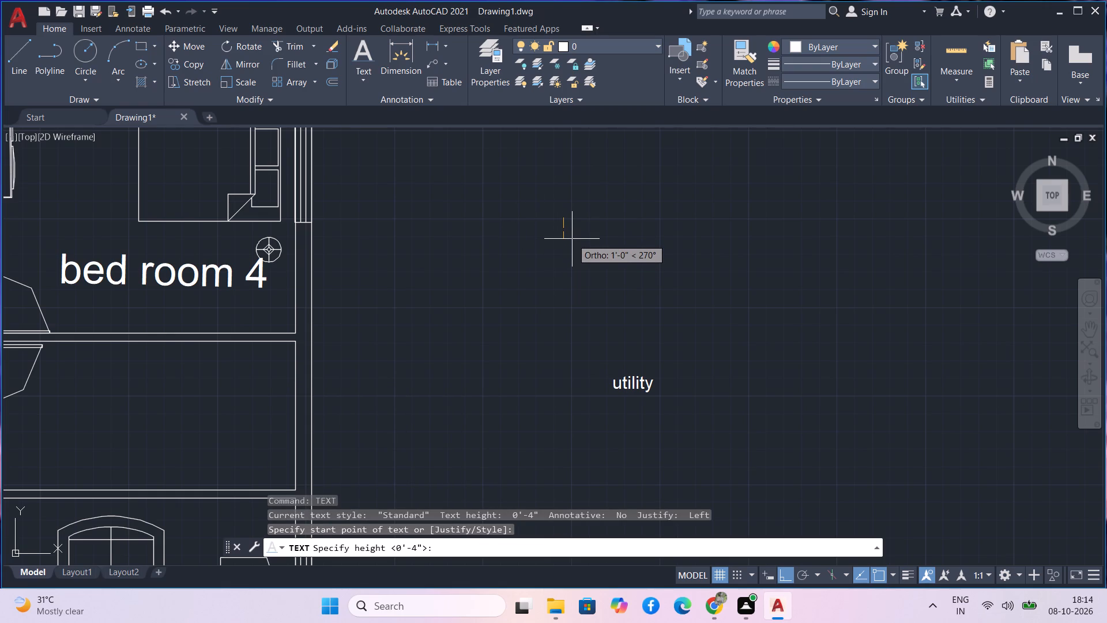
click(572, 239)
click(572, 239)
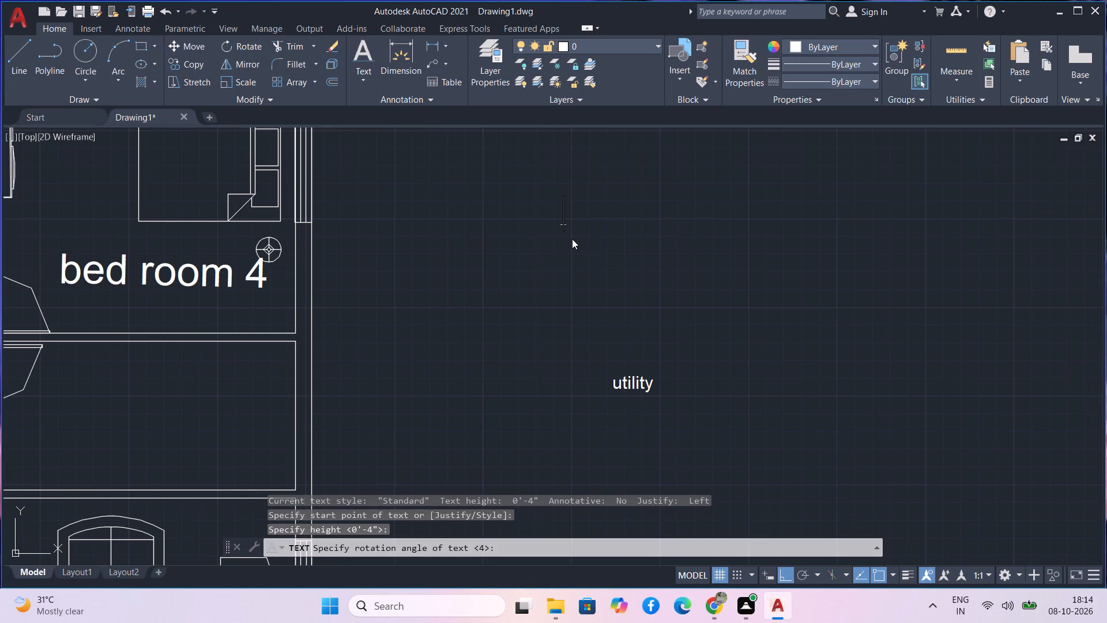
text(poo)
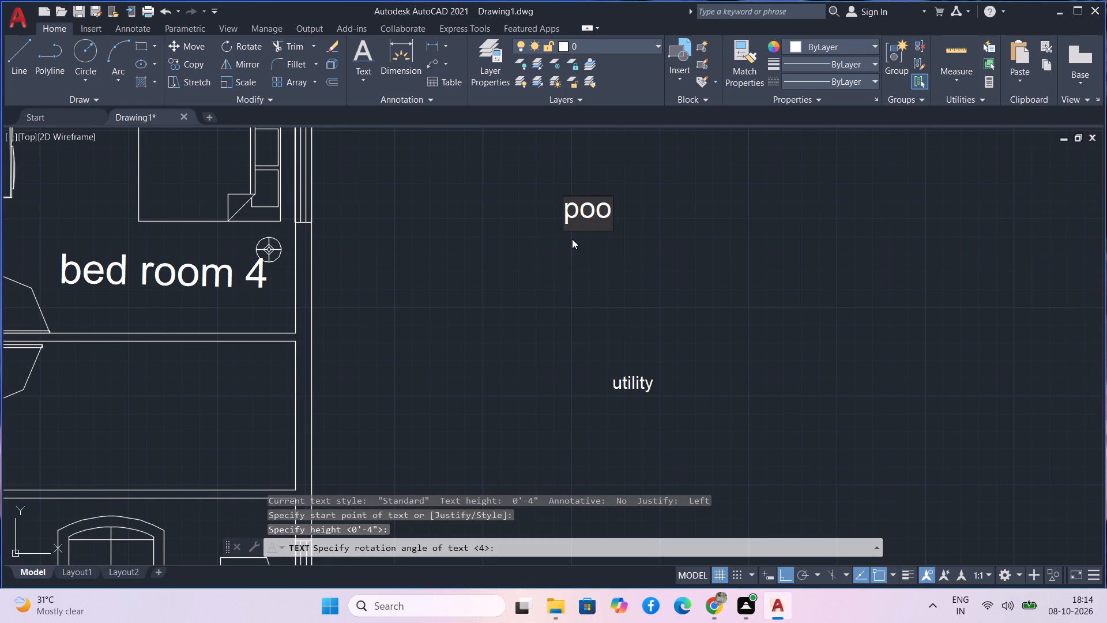
text(ja)
key(Return)
key(Return)
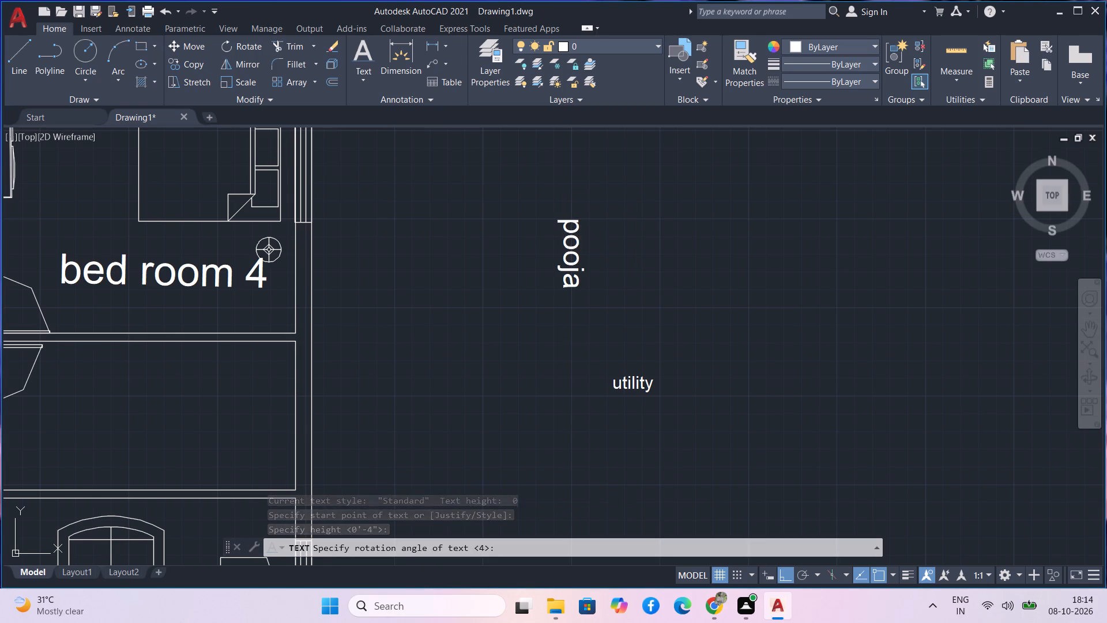
Rotate the vertical "pooja" label by 90° about its start point so it reads horizontally.
drag(592, 301, 559, 230)
click(529, 196)
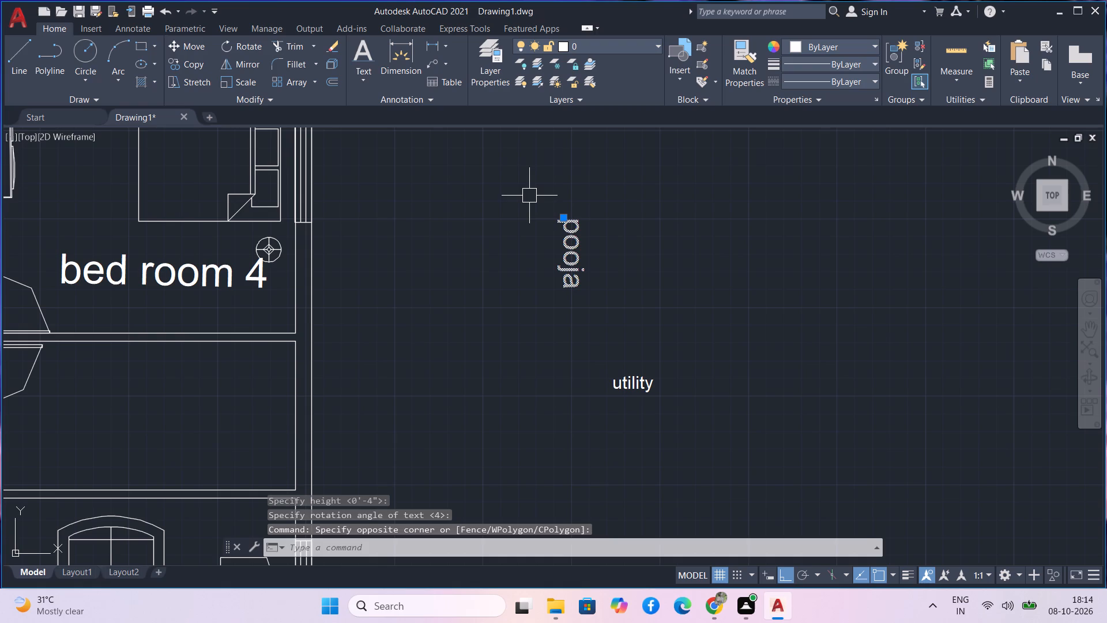
text(rov)
key(BackSpace)
key(space)
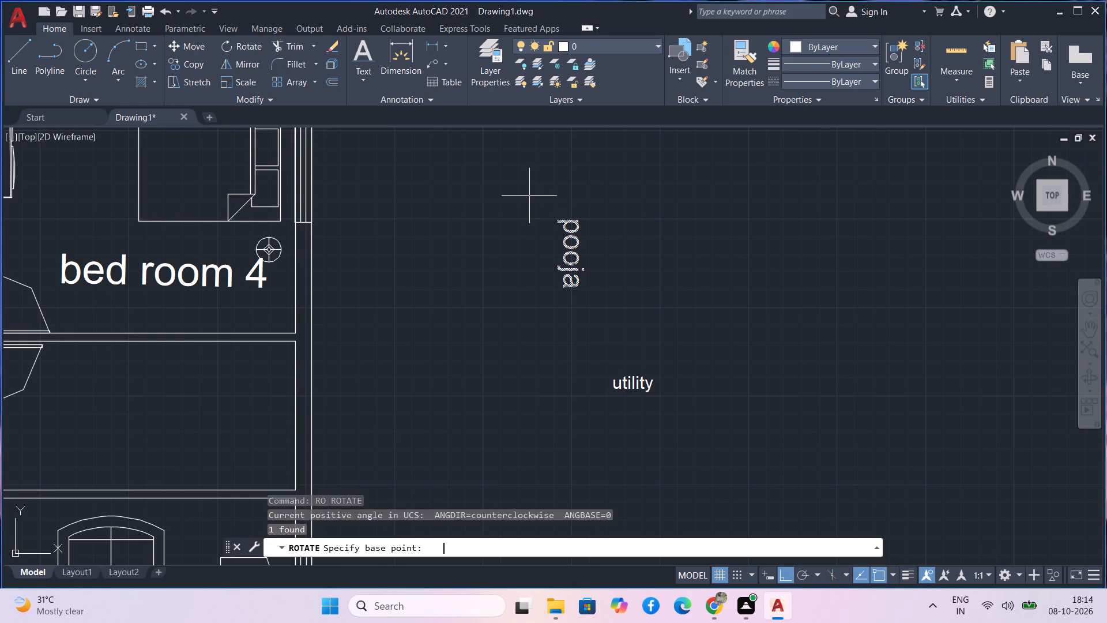
click(570, 290)
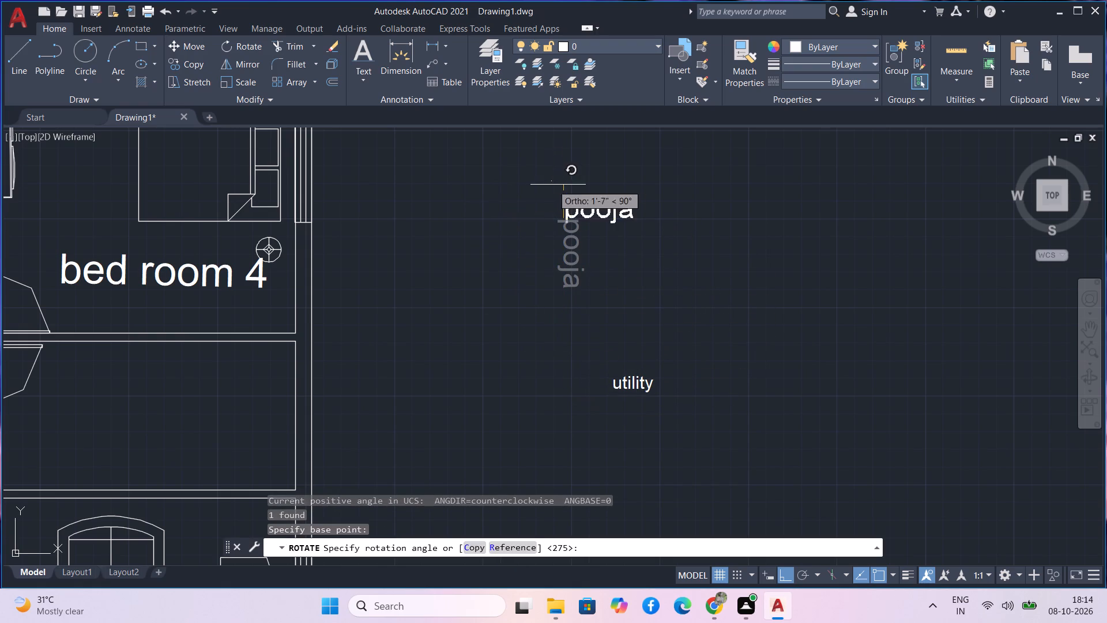
click(605, 170)
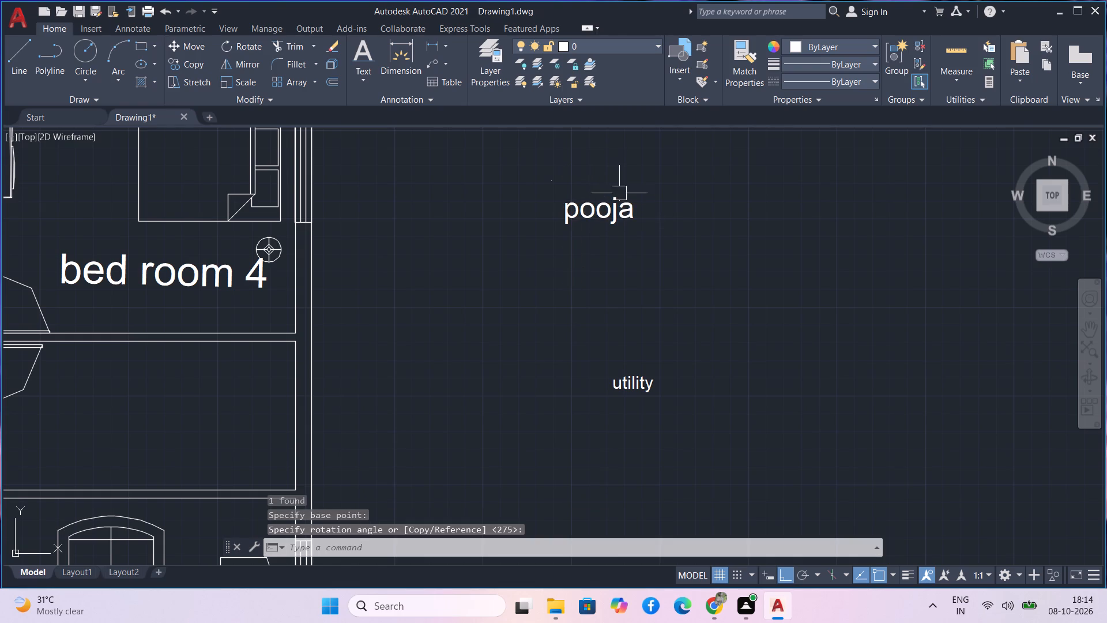
Move the "pooja" label into the small partly walled room just east of the staircase, with Ortho off.
drag(647, 225, 627, 207)
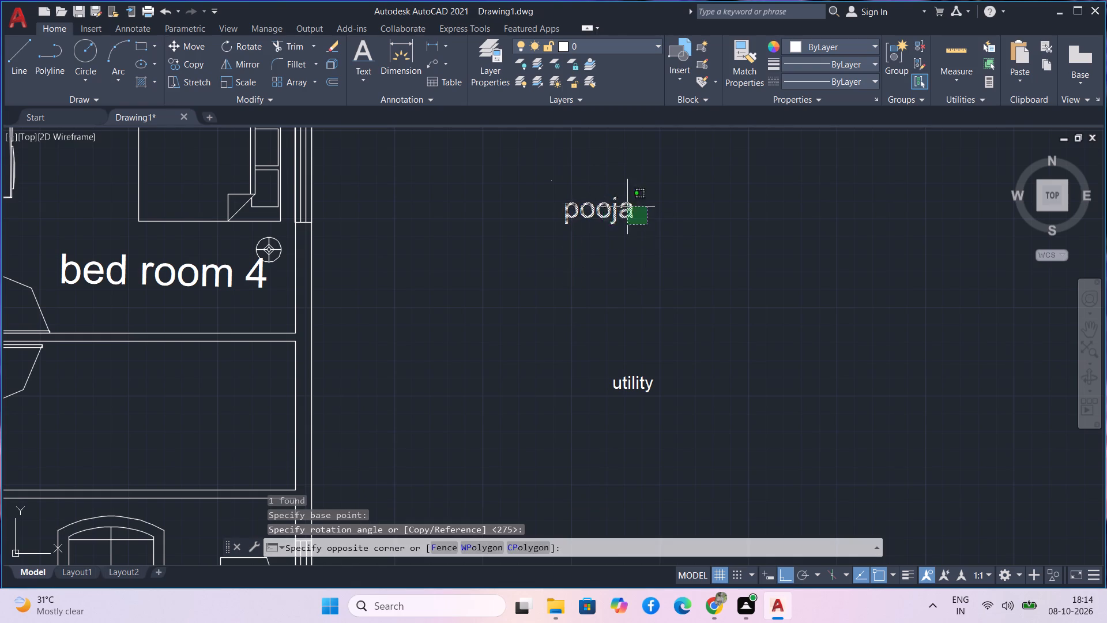
click(548, 209)
text(mo)
key(BackSpace)
key(space)
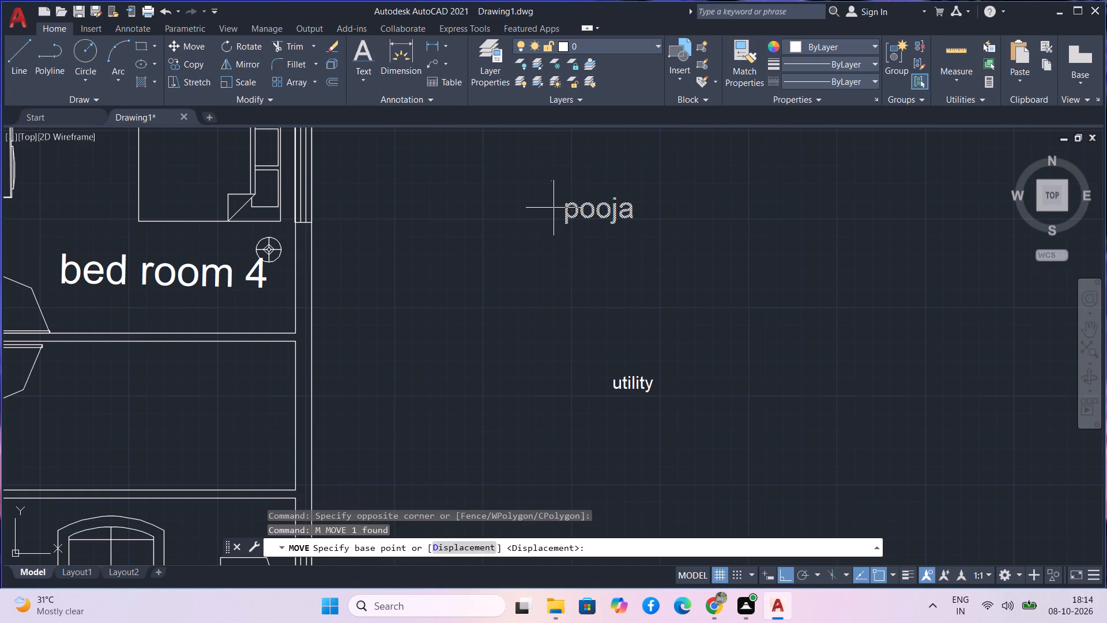
click(578, 215)
scroll(521, 262, down, 1)
middle_drag(514, 267, 562, 314)
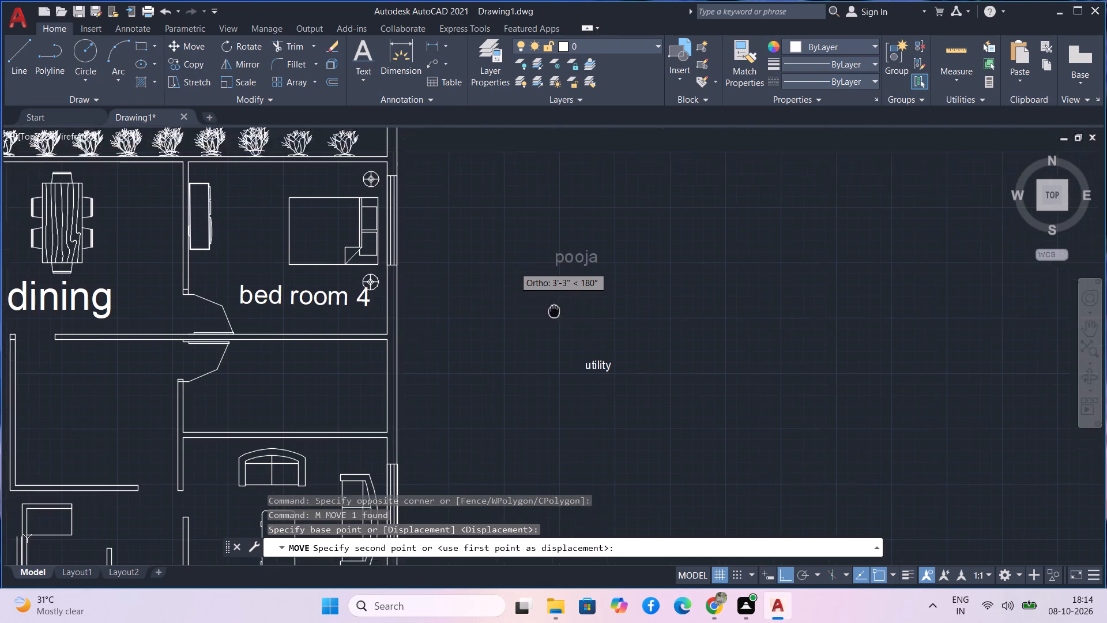
middle_drag(562, 314, 590, 315)
key(F8)
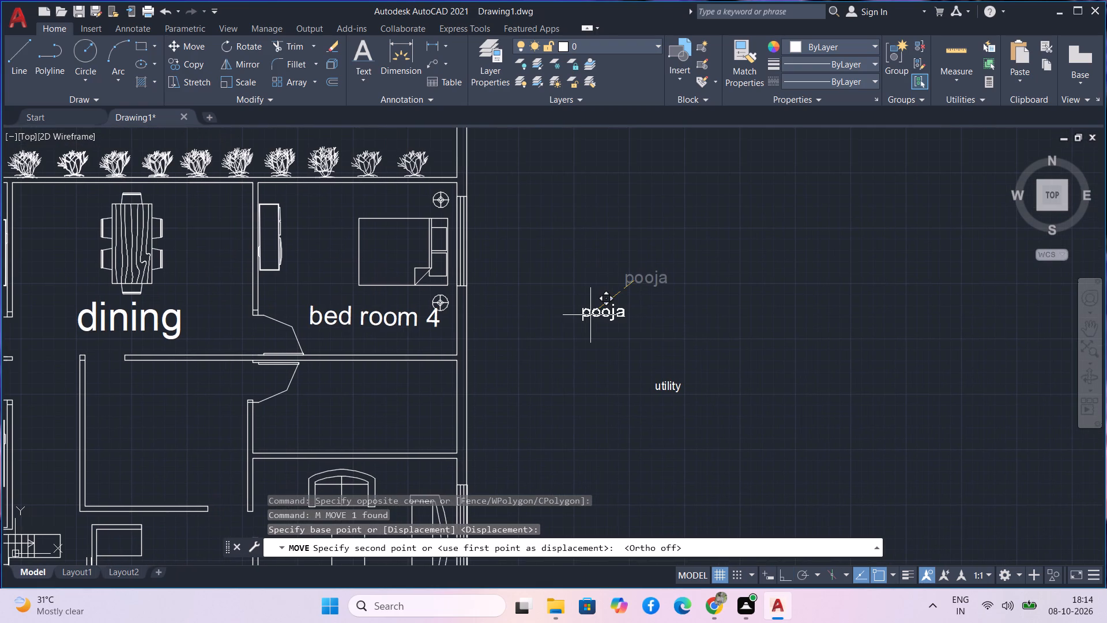
middle_drag(590, 315, 707, 214)
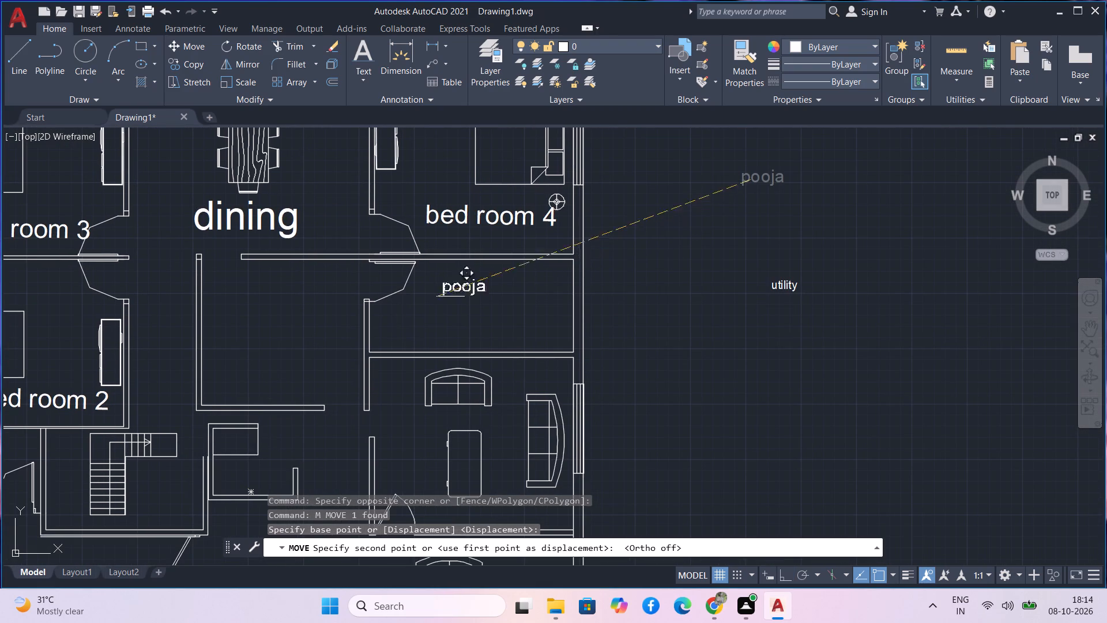
middle_drag(280, 441, 332, 266)
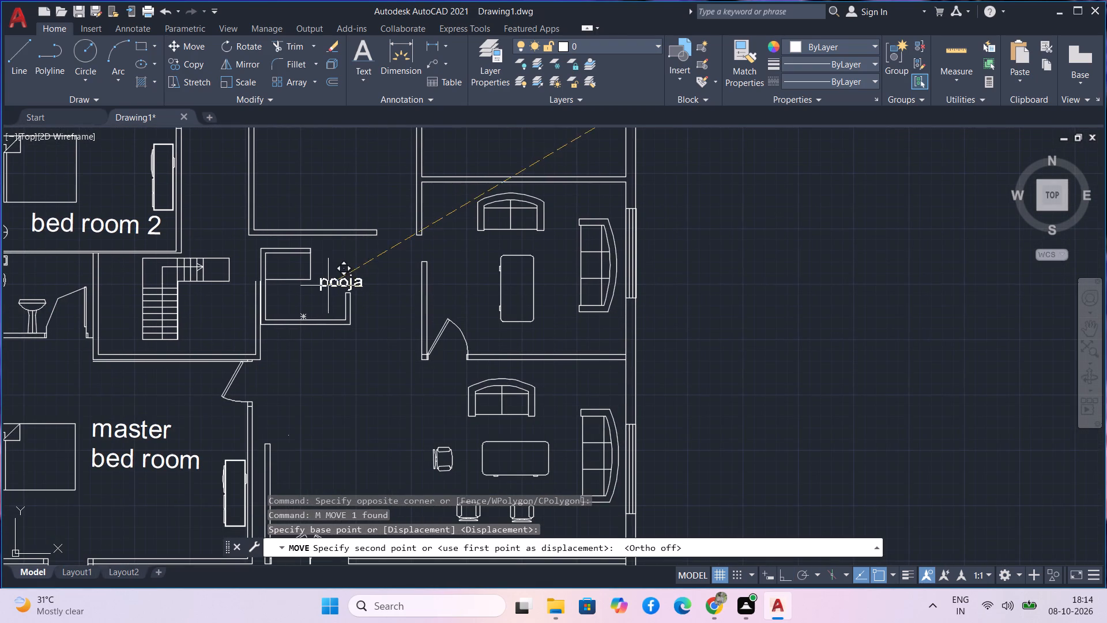
scroll(295, 304, up, 1)
click(302, 299)
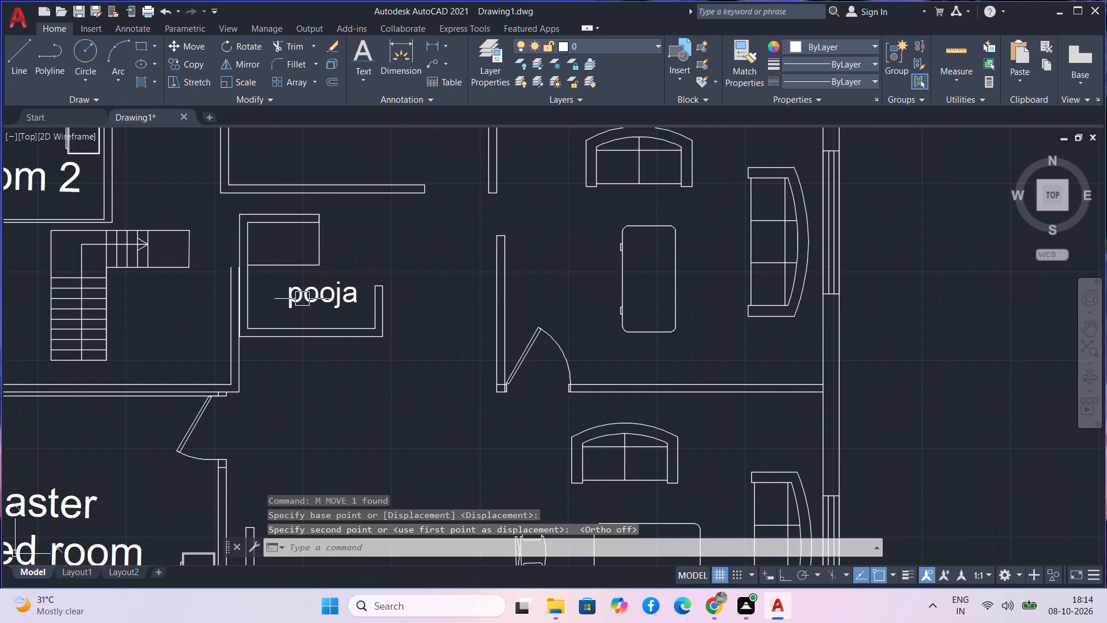
Move the "utility" label into the middle of the empty room directly south of bed room 4.
scroll(455, 253, down, 2)
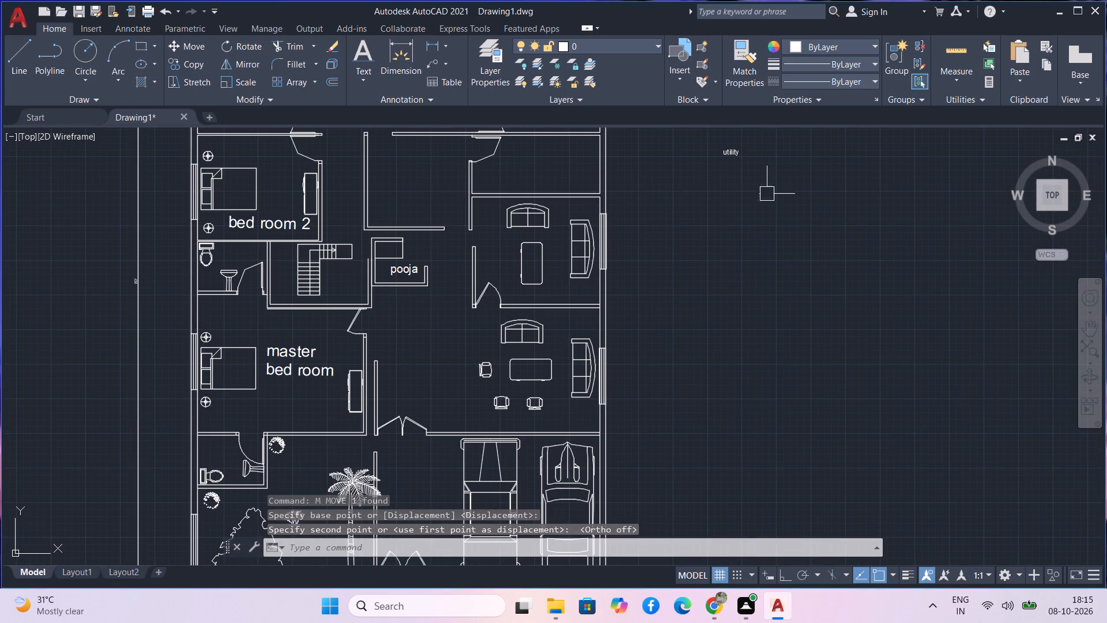
middle_drag(751, 179, 705, 290)
scroll(702, 283, up, 2)
drag(697, 259, 675, 230)
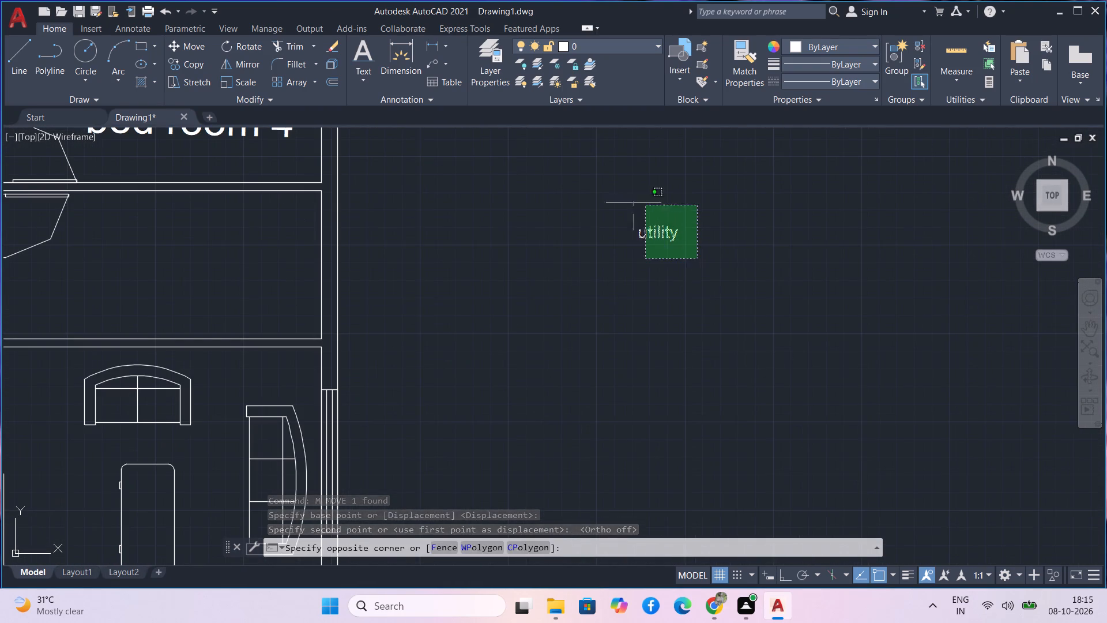
click(610, 195)
text(m)
key(space)
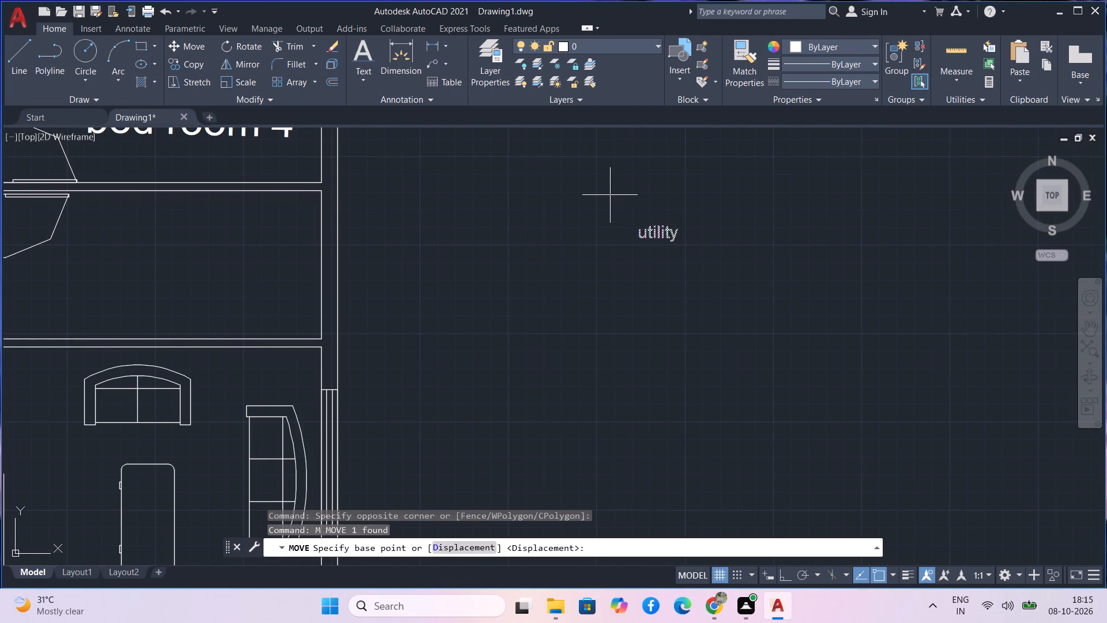
click(665, 235)
scroll(521, 299, down, 2)
middle_drag(521, 299, 595, 289)
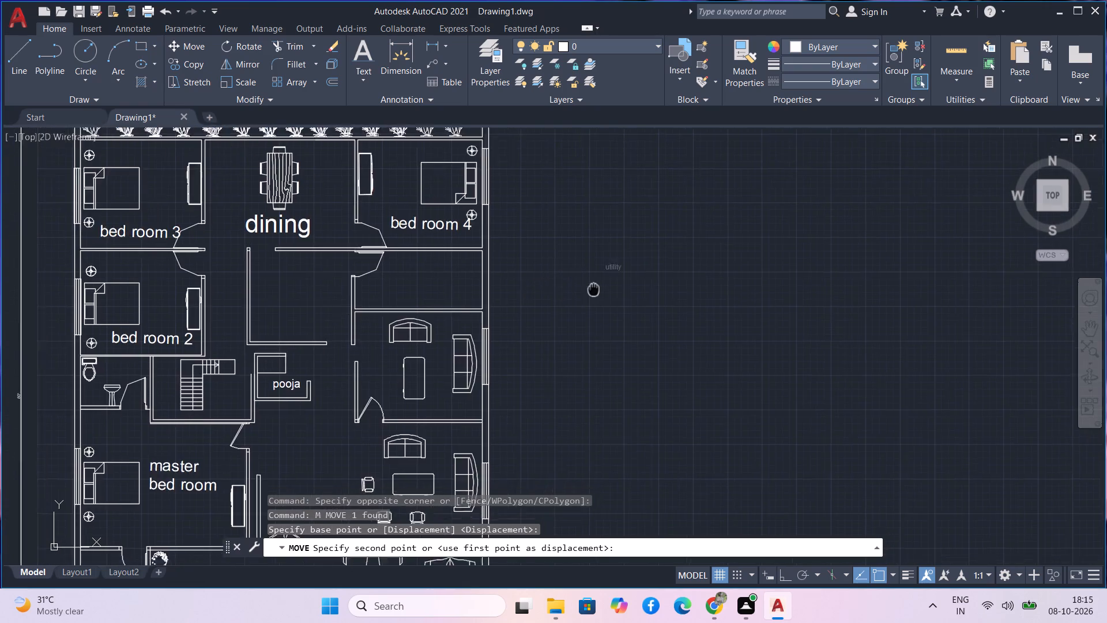
middle_drag(595, 289, 668, 262)
scroll(533, 250, up, 2)
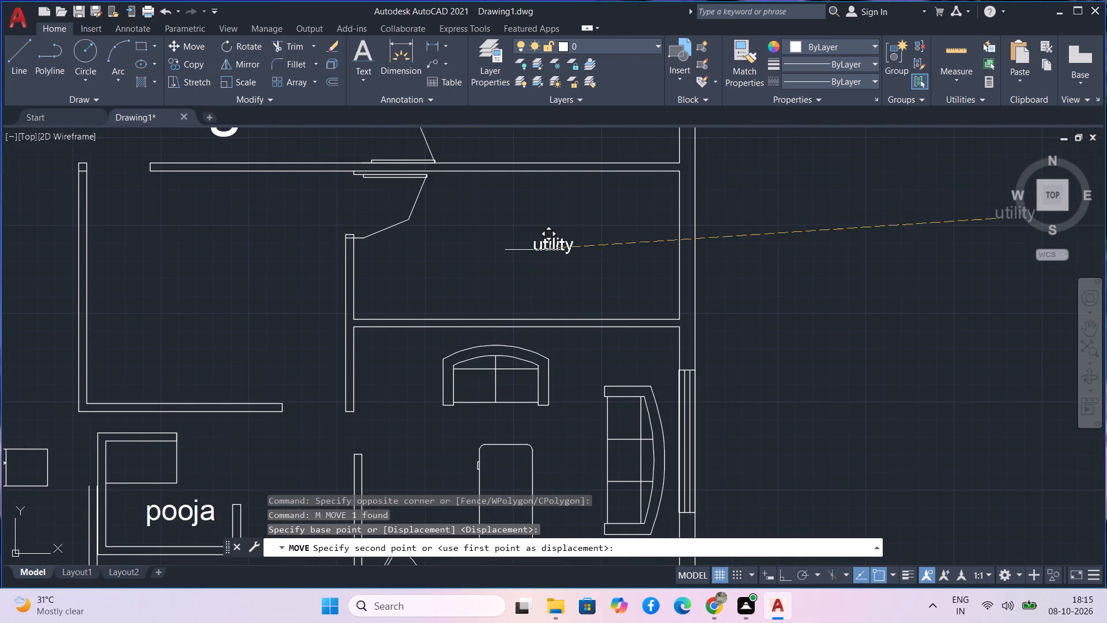
click(533, 243)
Add single-line text "kitchen" in the empty space east of the utility room, about 0'-10" high with a 270° rotation, using Ortho.
scroll(547, 279, down, 2)
middle_drag(718, 263, 728, 258)
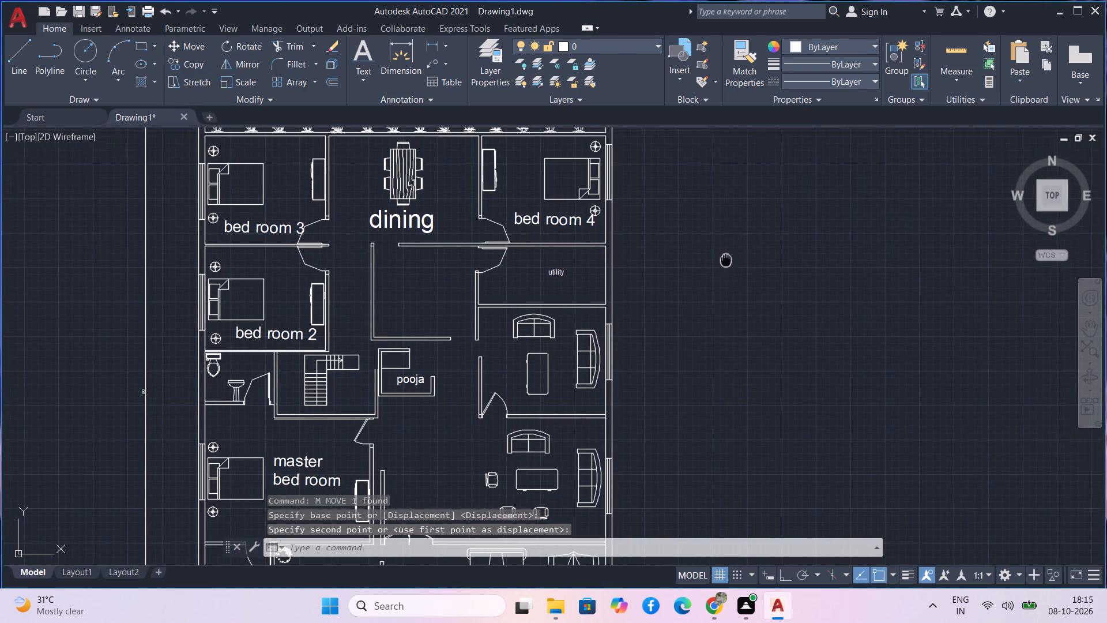
middle_drag(728, 258, 748, 234)
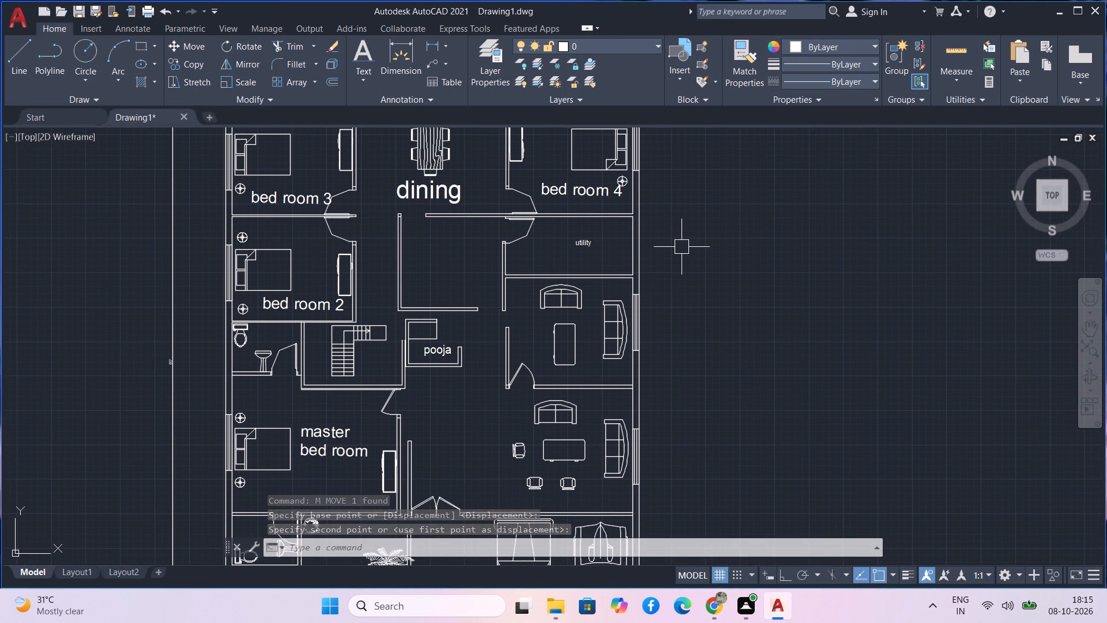
text(ki)
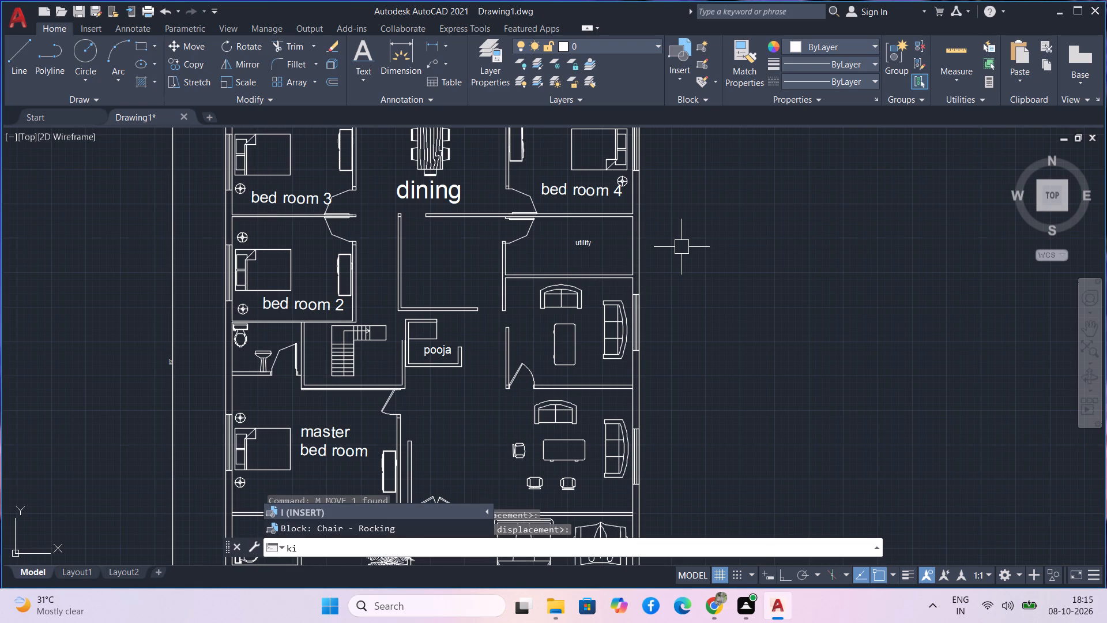
key(BackSpace)
key(BackSpace)
key(BackSpace)
key(BackSpace)
key(BackSpace)
text(text)
key(space)
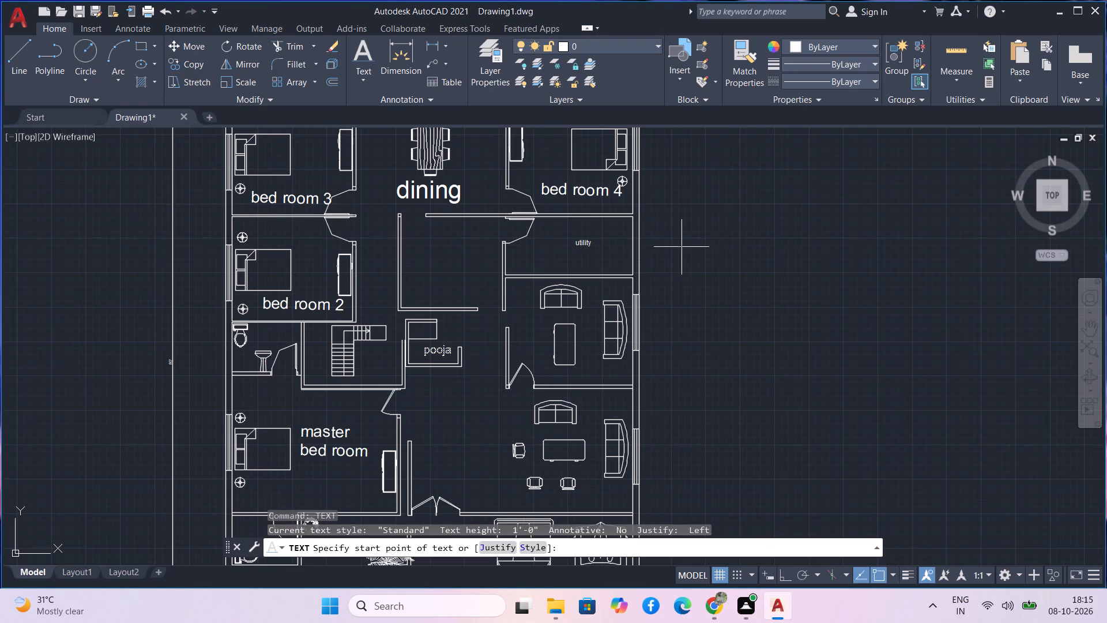
scroll(718, 220, up, 3)
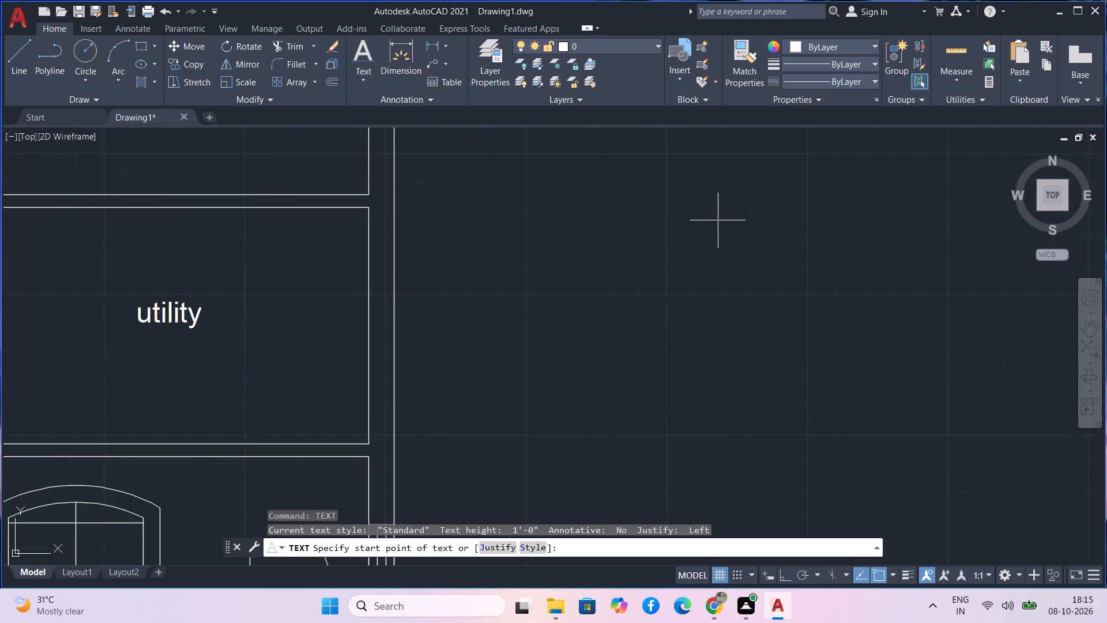
click(713, 172)
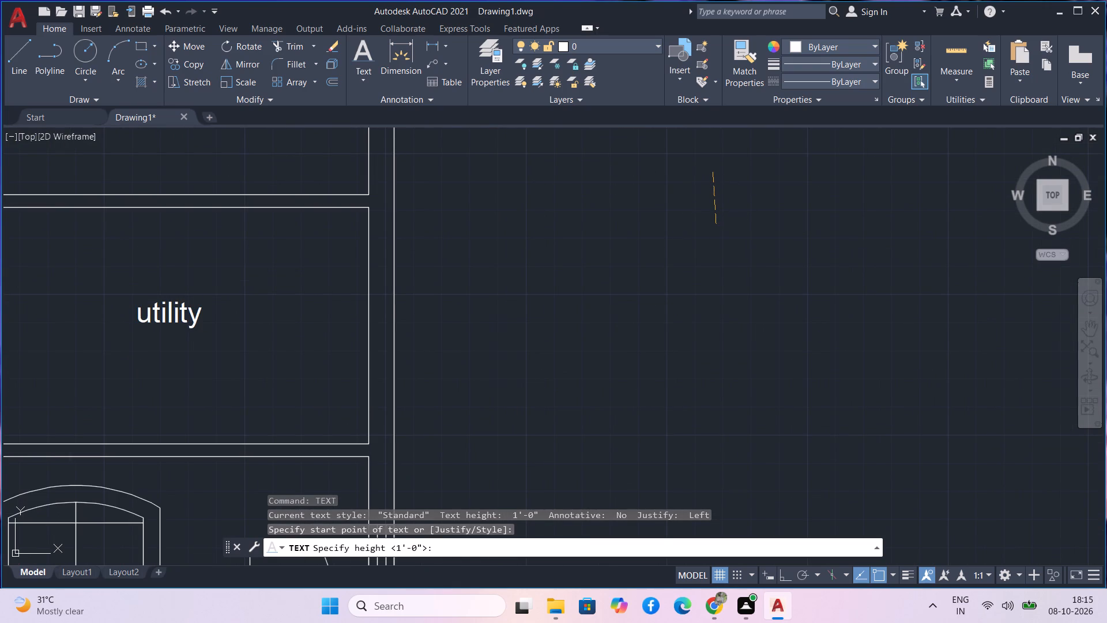
key(F8)
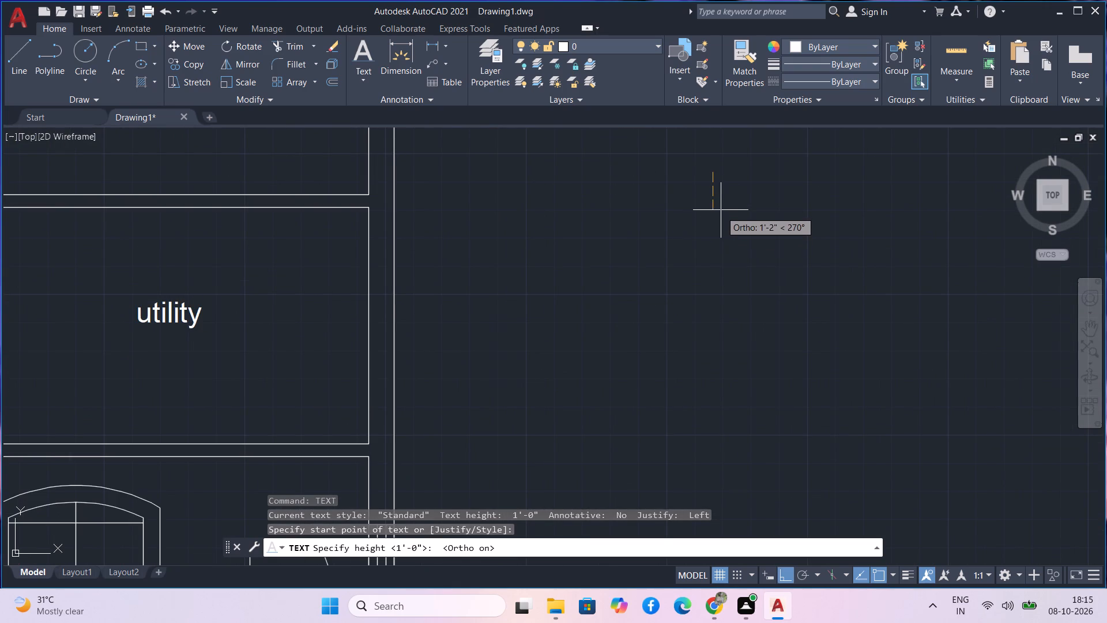
double_click(721, 201)
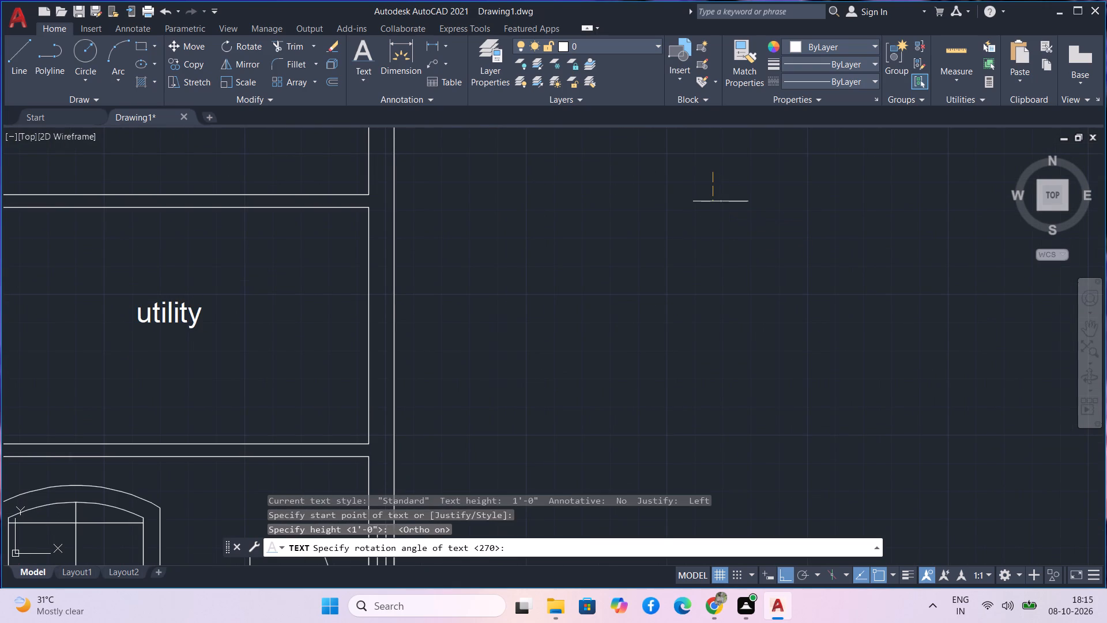
click(719, 201)
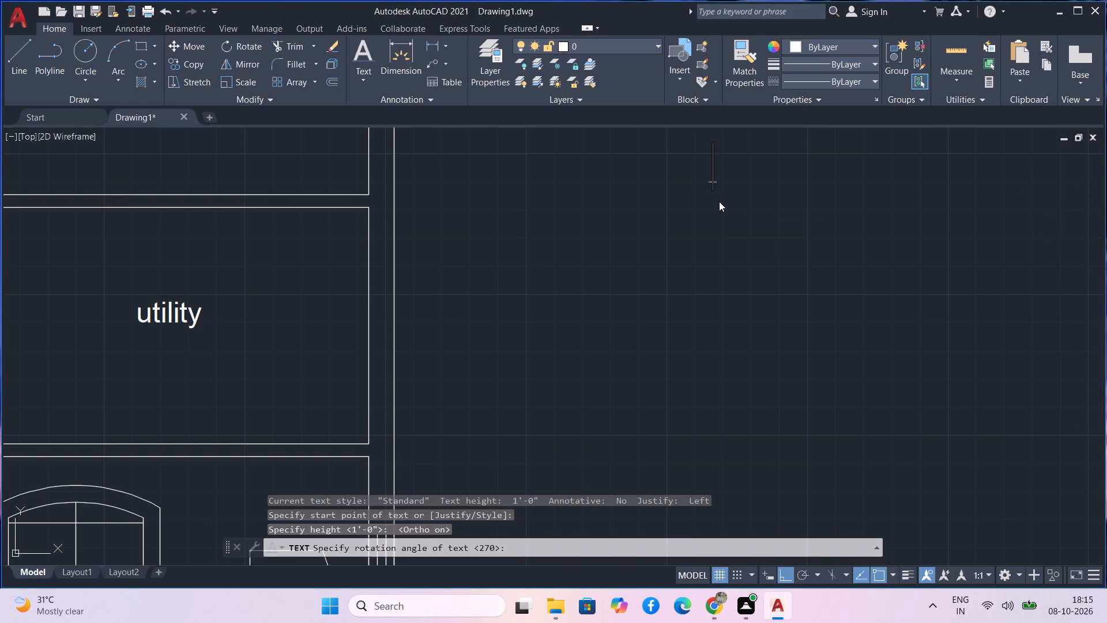
text(kitchemn)
key(space)
key(BackSpace)
key(BackSpace)
key(BackSpace)
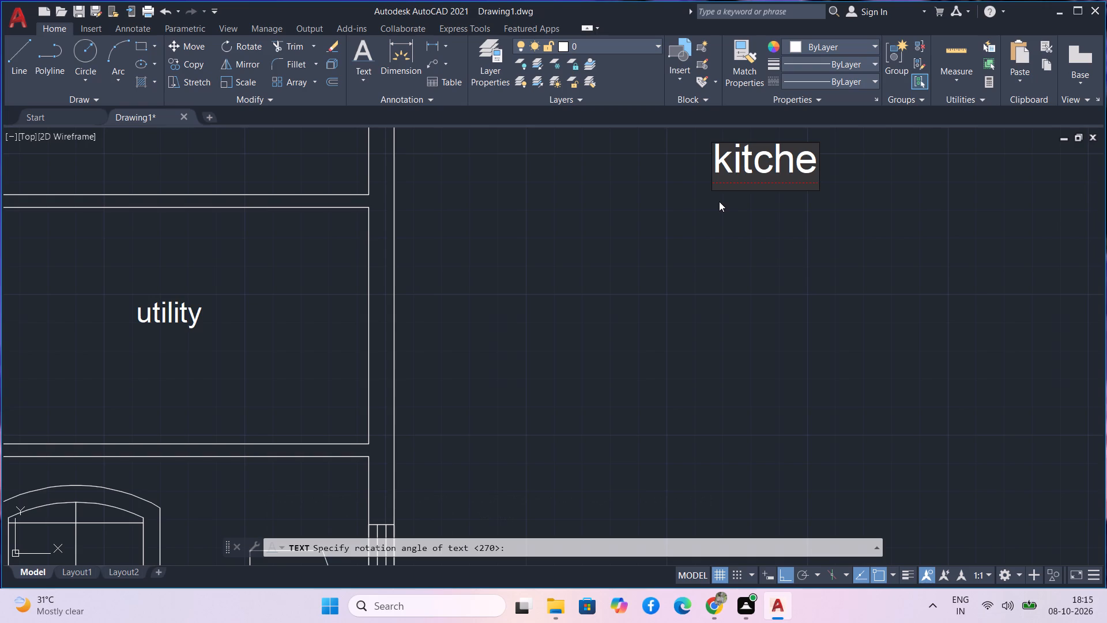
key(n)
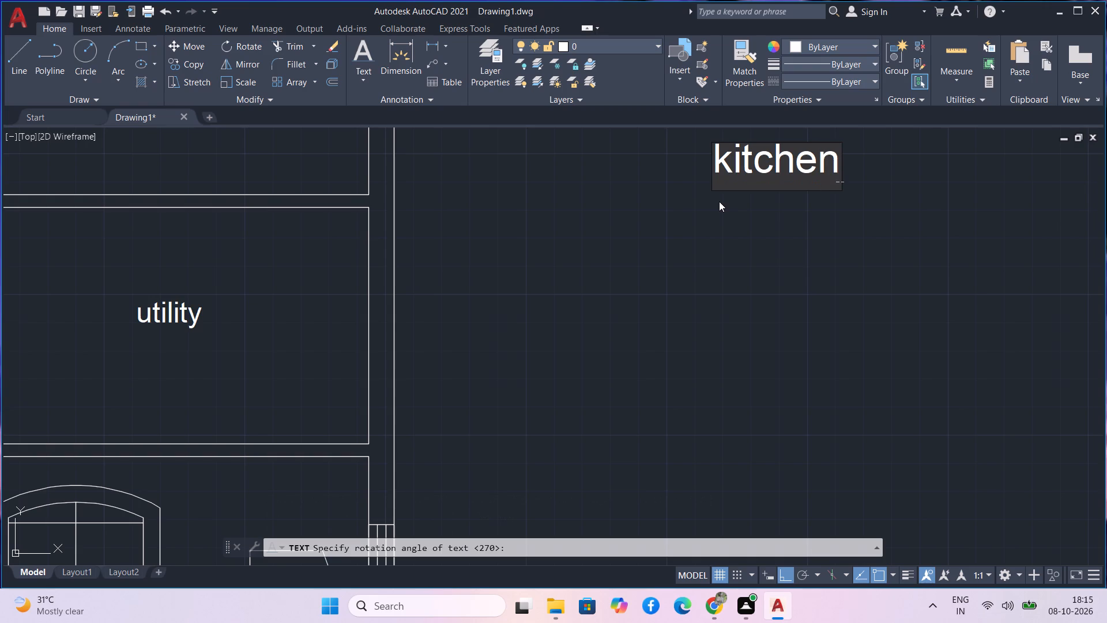
key(space)
key(space)
key(BackSpace)
key(BackSpace)
key(Return)
key(Return)
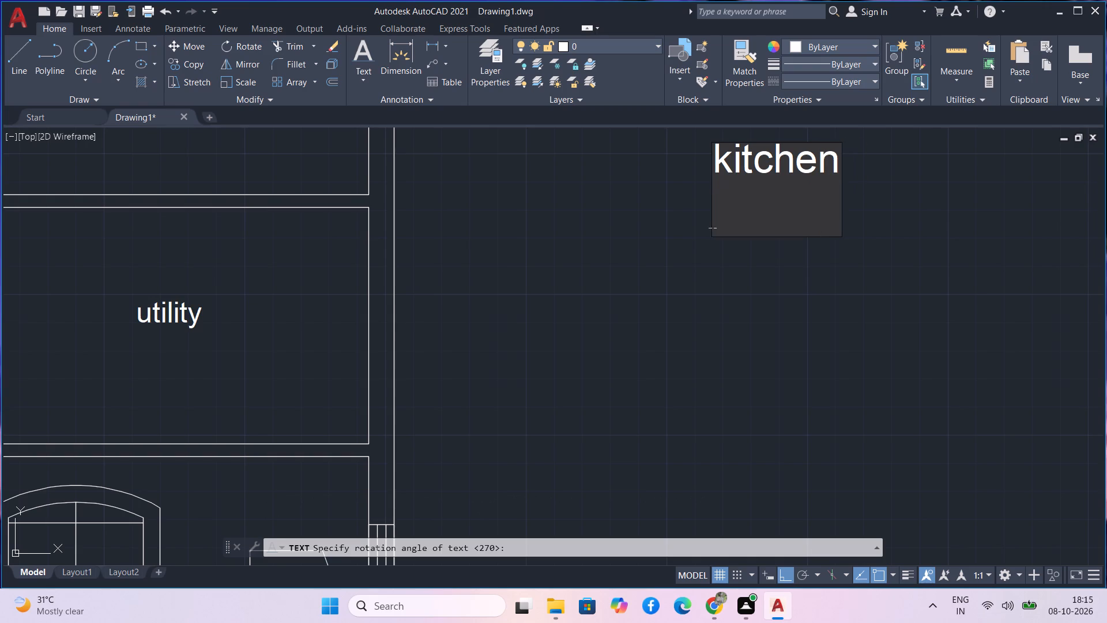
Rotate the vertical "kitchen" label by 90° about its start point so it reads horizontally.
drag(751, 323, 736, 267)
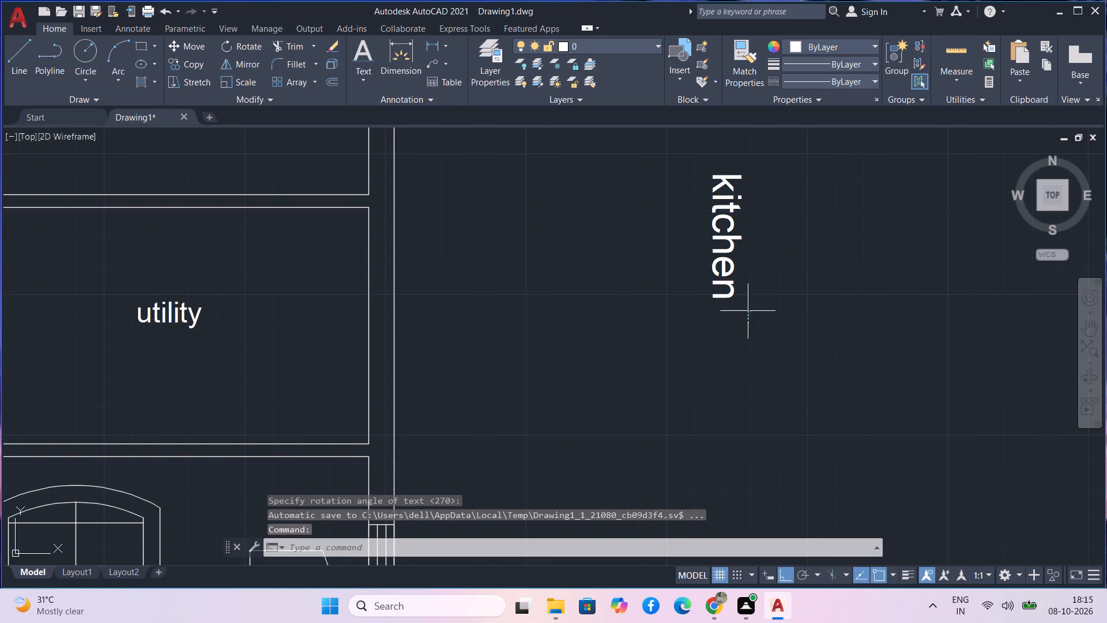
drag(736, 267, 718, 230)
click(669, 166)
text(ro)
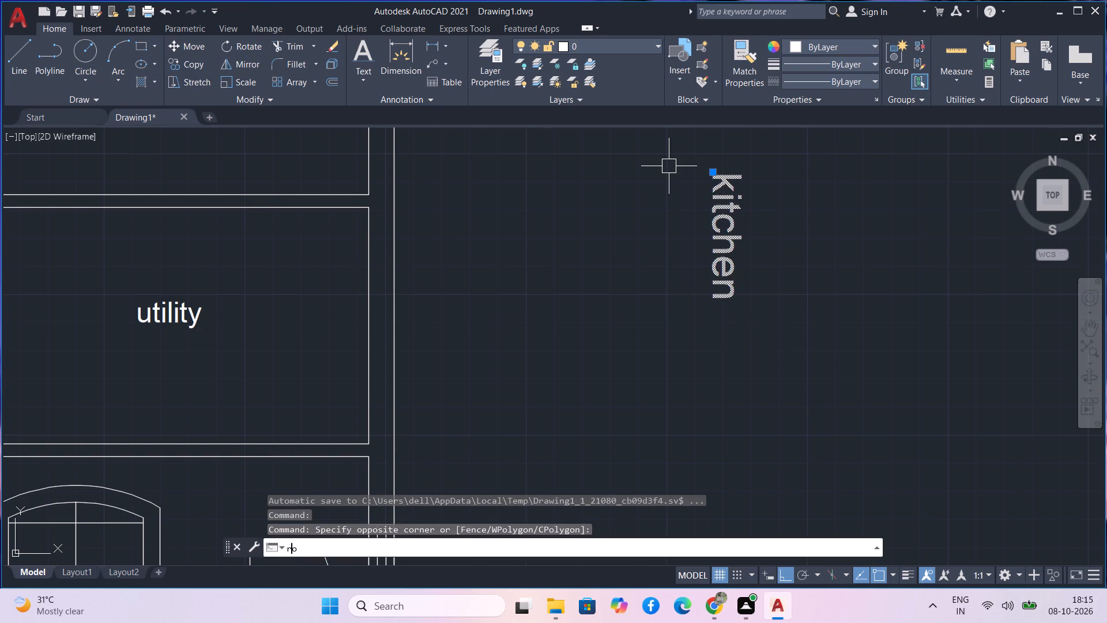
key(space)
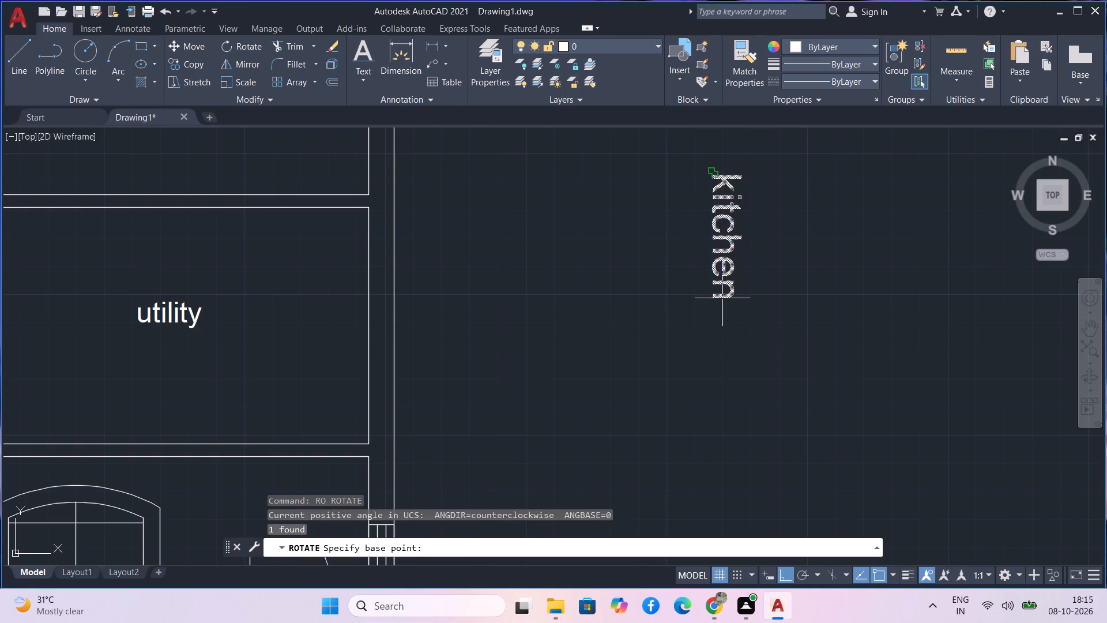
drag(722, 298, 733, 292)
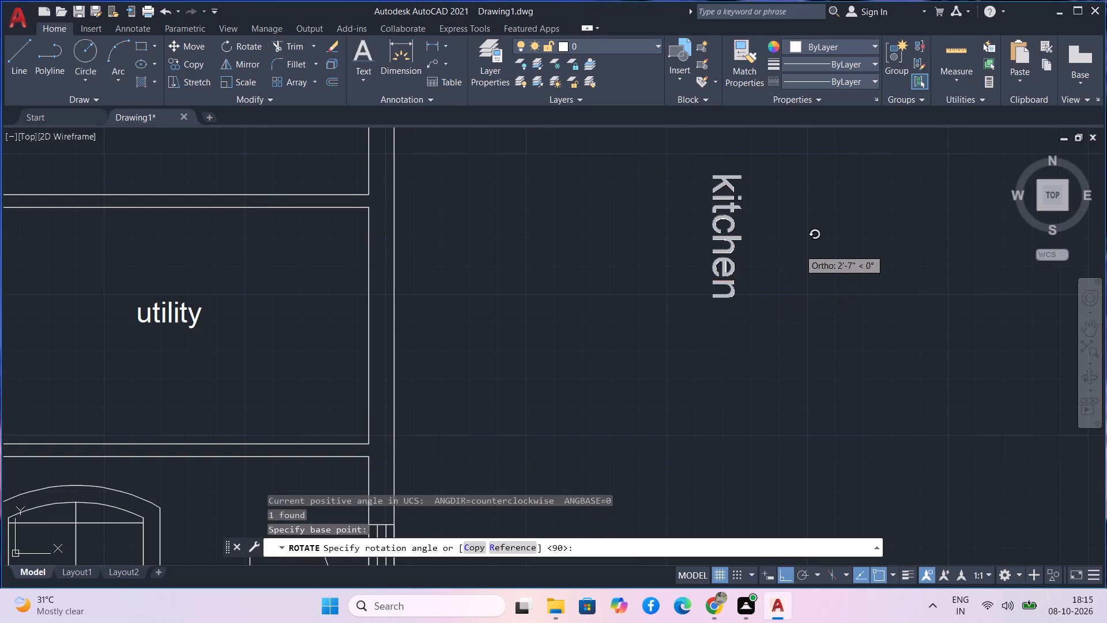
middle_drag(799, 249, 754, 340)
scroll(754, 340, down, 3)
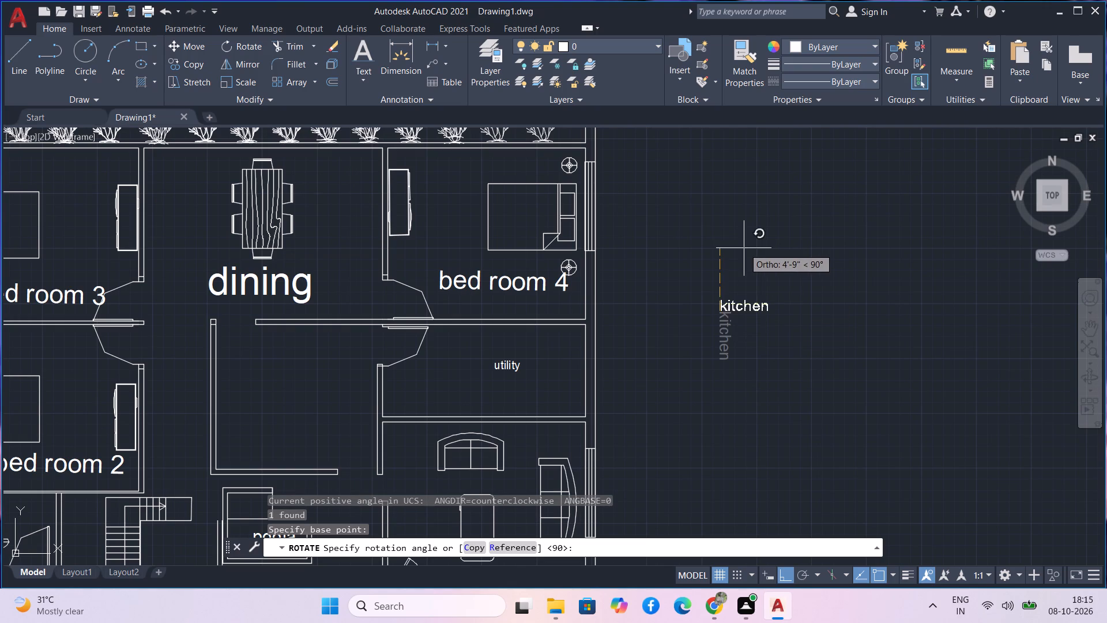
click(744, 248)
Move the "kitchen" label into the middle of the empty room just west of the utility room, with Ortho off.
drag(783, 355, 765, 309)
click(729, 271)
text(m)
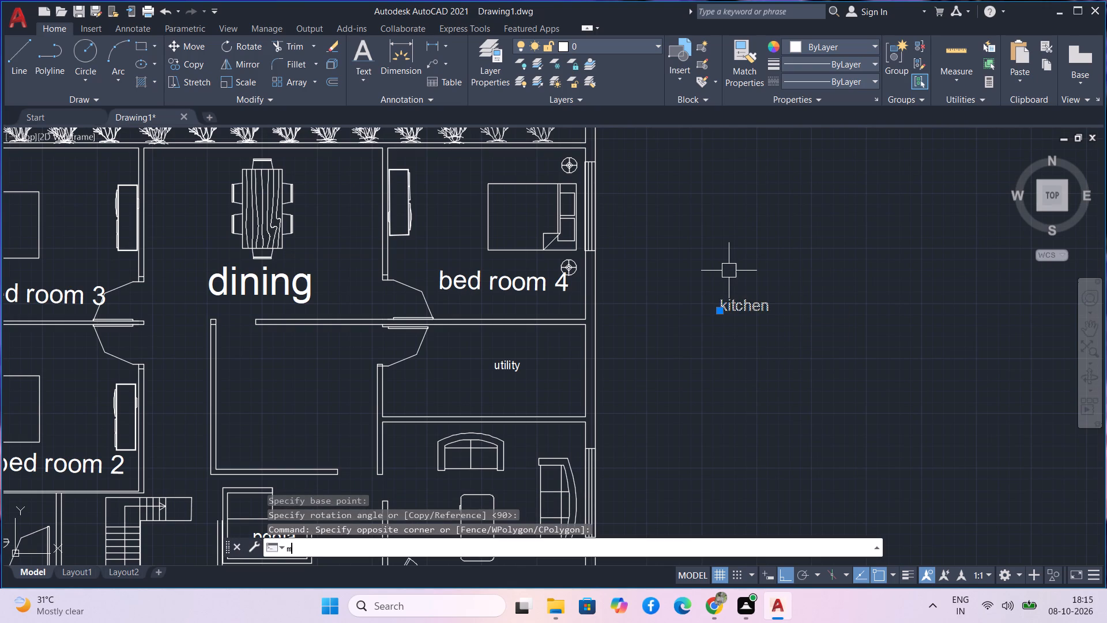
key(space)
click(735, 314)
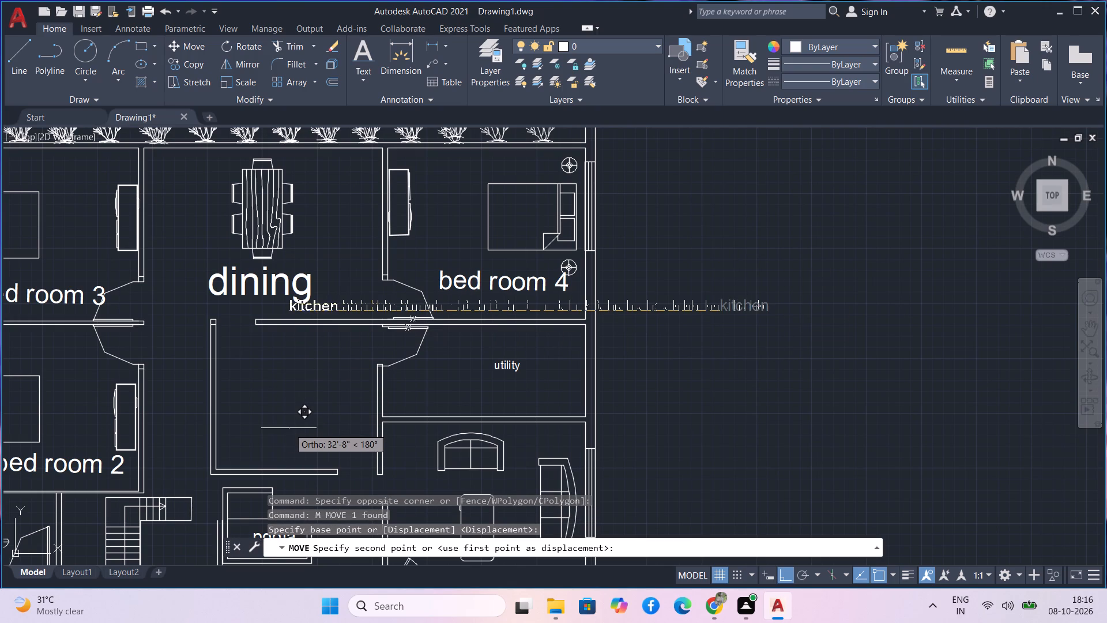
key(F8)
middle_drag(273, 403, 351, 341)
scroll(352, 340, up, 2)
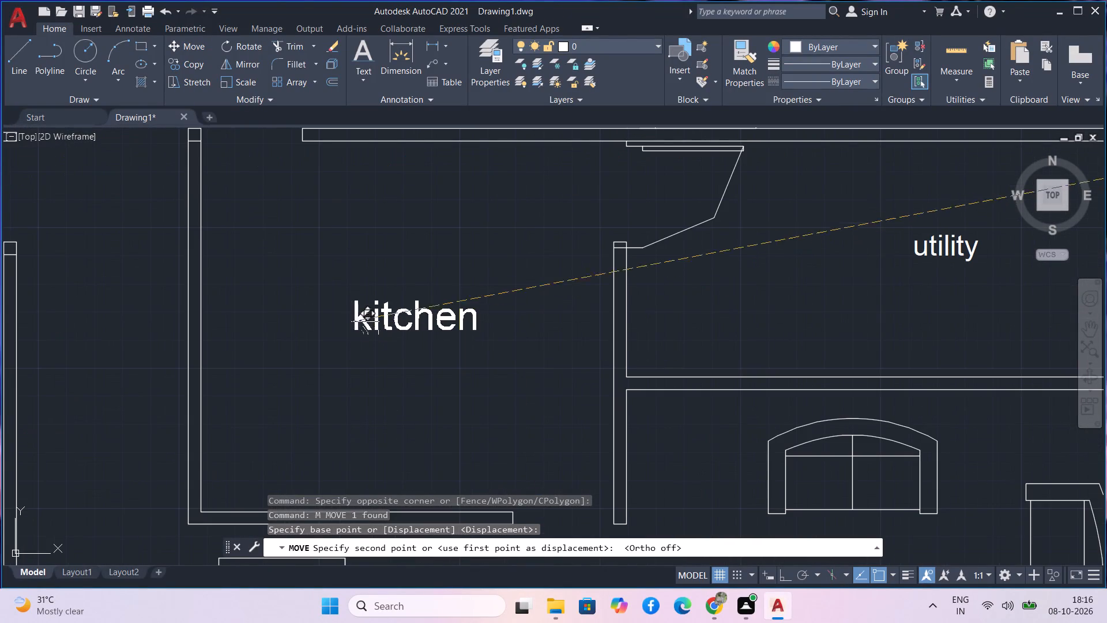
click(338, 320)
Add single-line text "living room" in the empty space east of the utility room, about 0'-11" high with a 270° rotation, using Ortho.
scroll(677, 278, down, 3)
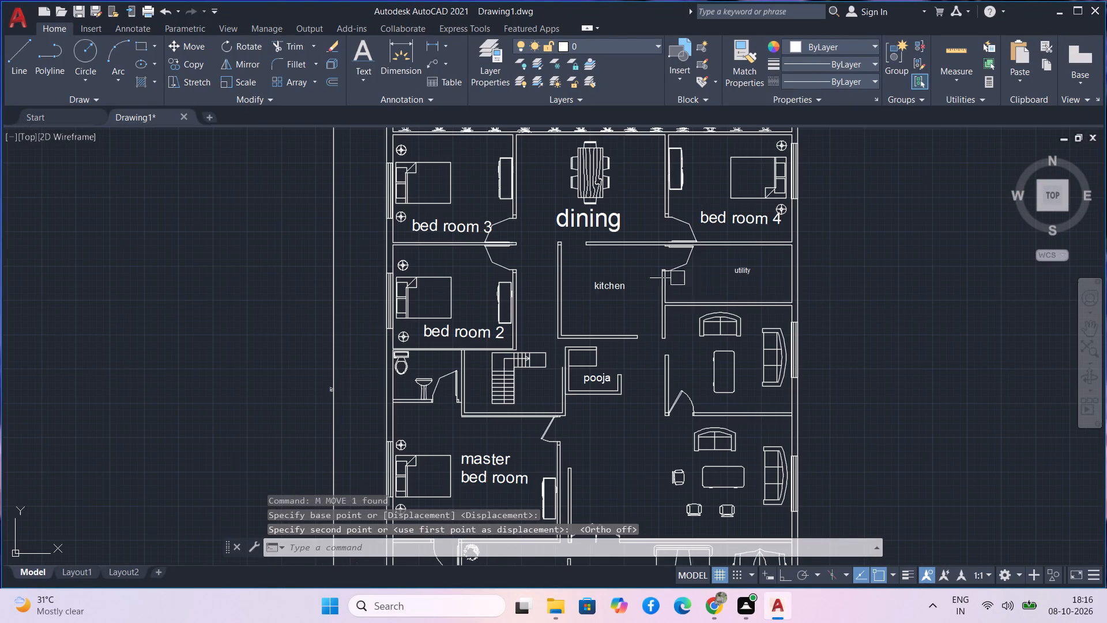
middle_drag(818, 290, 609, 269)
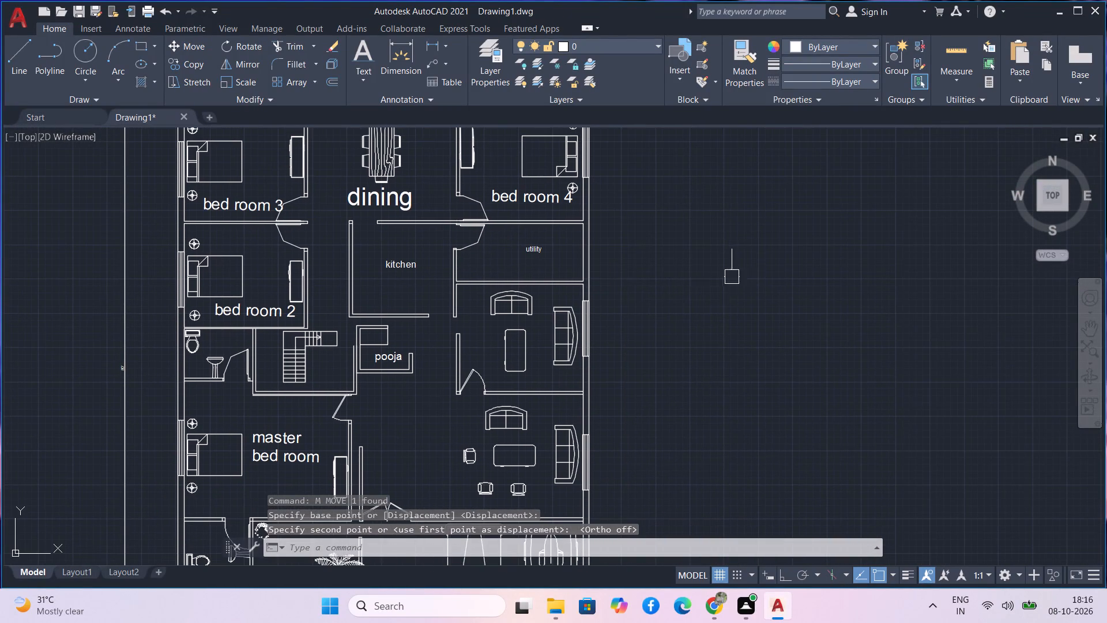
text(text)
key(space)
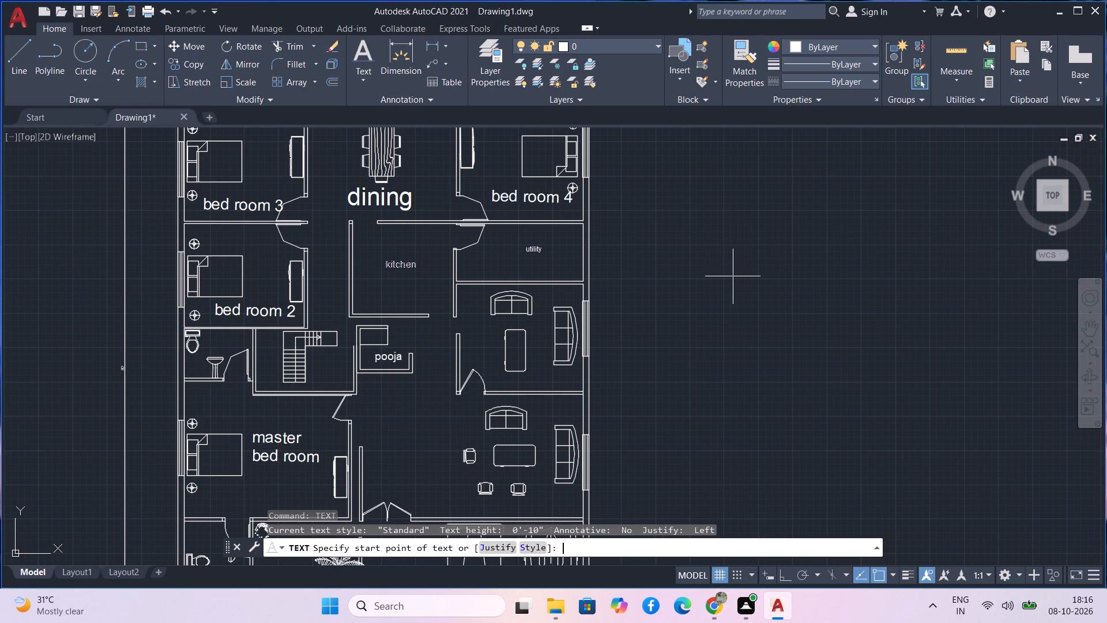
scroll(703, 238, up, 4)
click(703, 238)
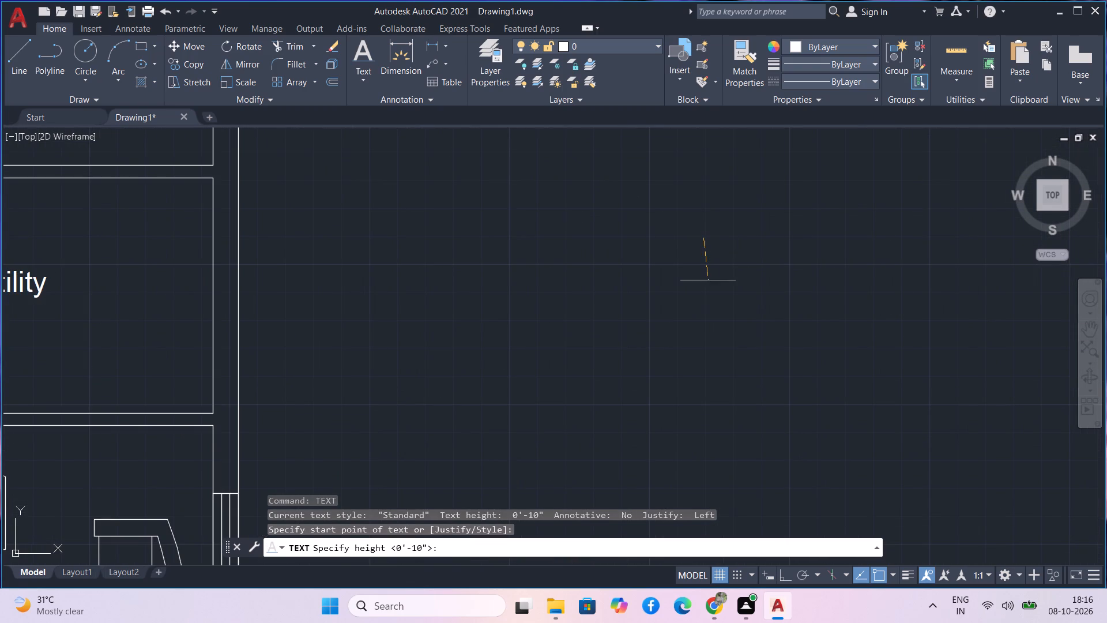
key(F8)
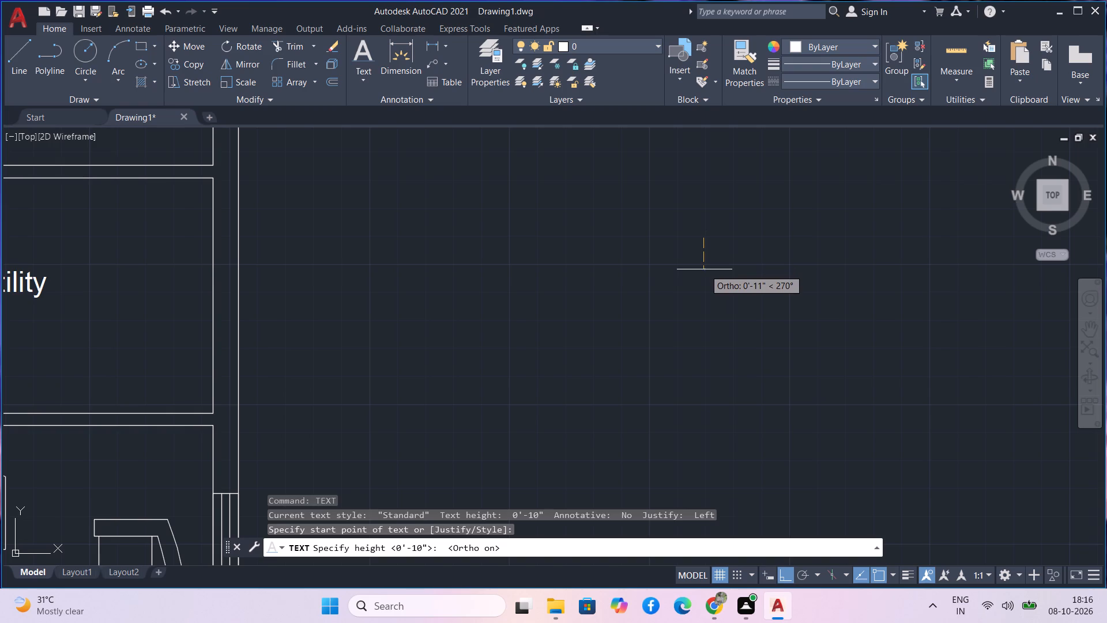
click(705, 269)
click(705, 269)
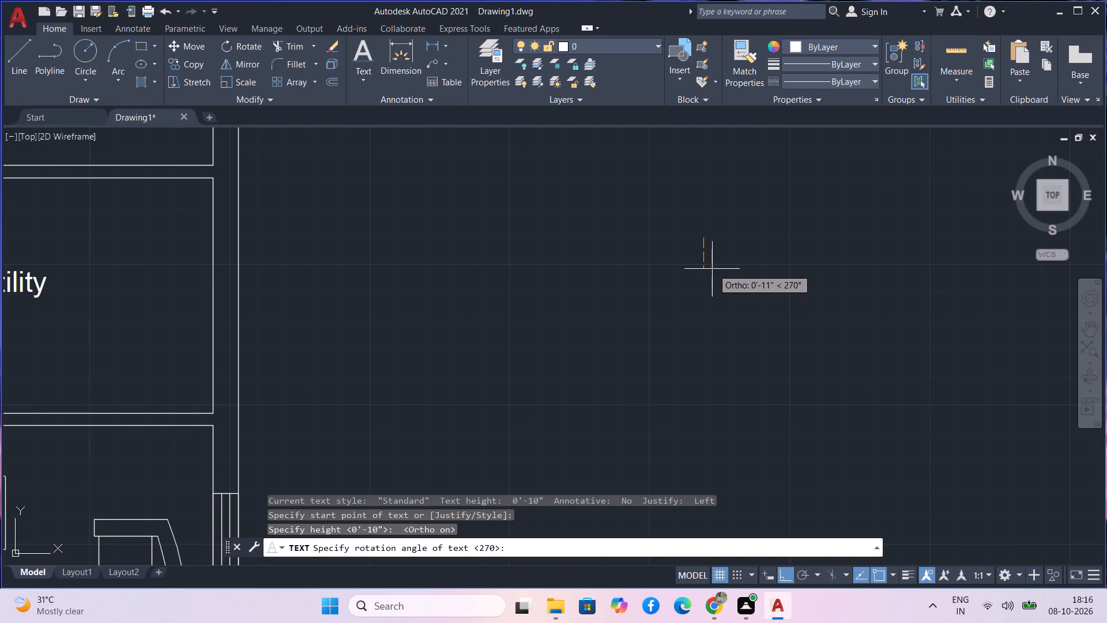
click(710, 267)
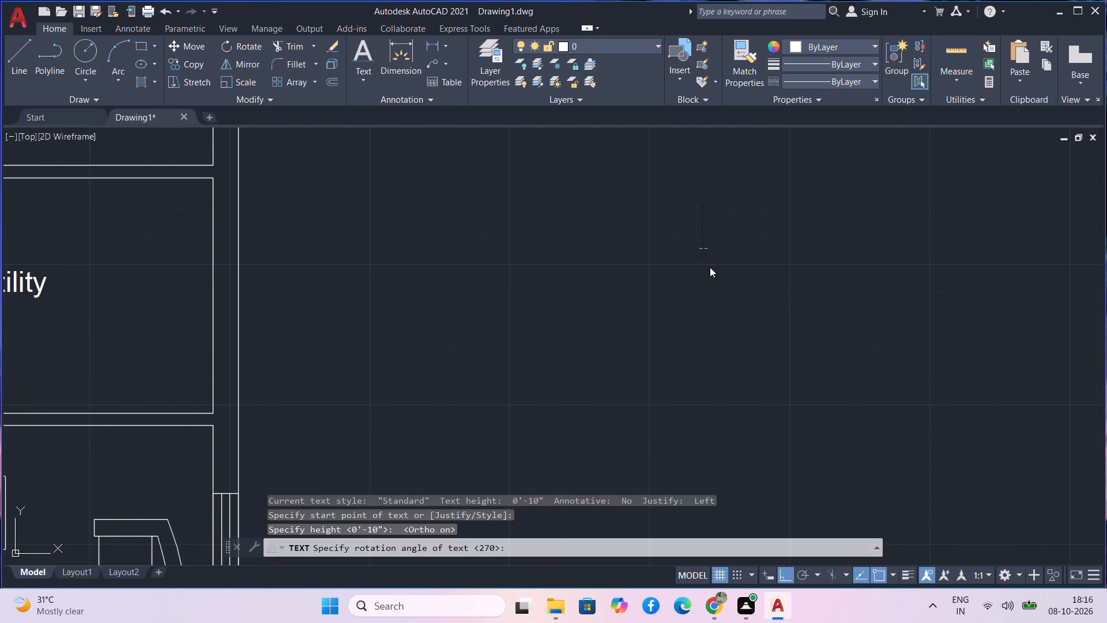
text(gmgl)
key(BackSpace)
key(BackSpace)
key(BackSpace)
key(BackSpace)
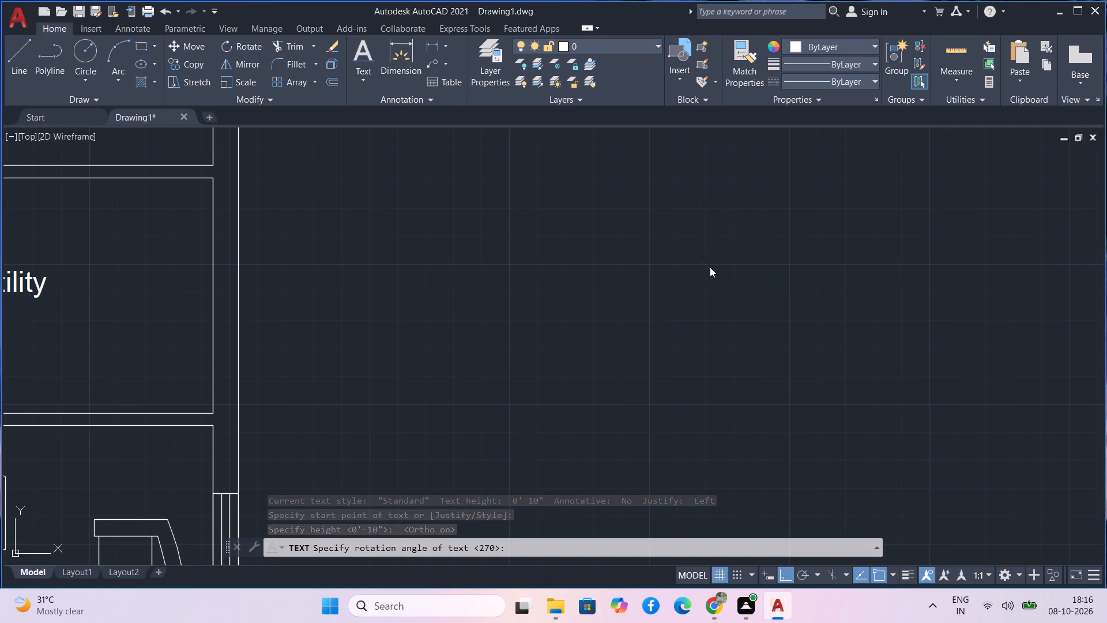
scroll(687, 287, down, 1)
scroll(612, 310, down, 2)
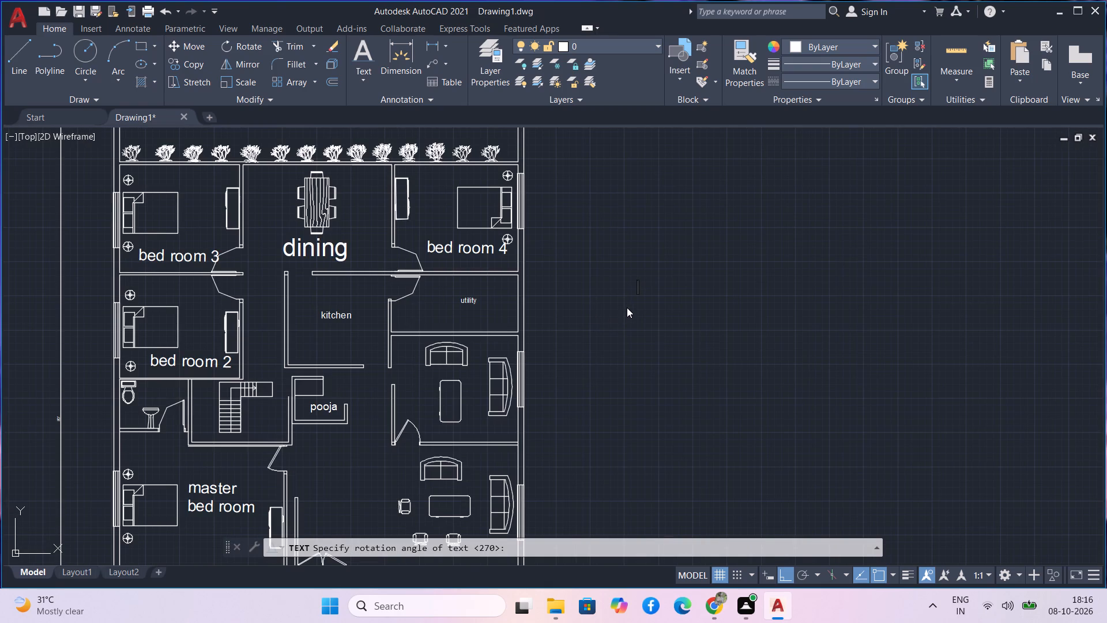
key(l)
text(iving room)
key(space)
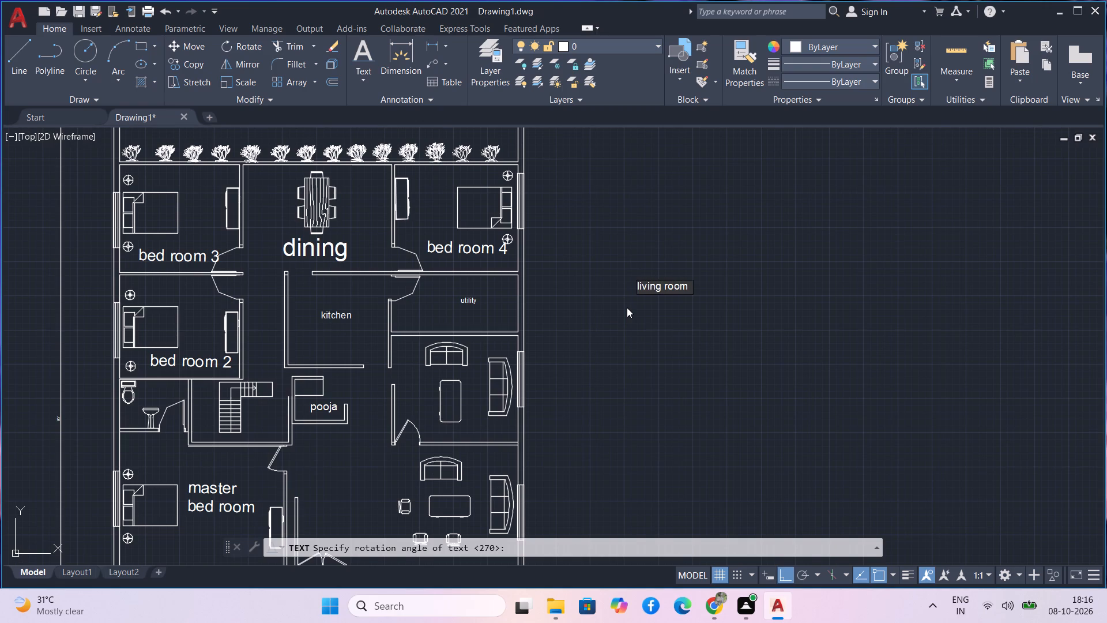
key(space)
key(Return)
key(Escape)
Rotate the vertical "living room" label by 90° about its lower end so it reads horizontally.
drag(652, 339, 639, 297)
click(622, 257)
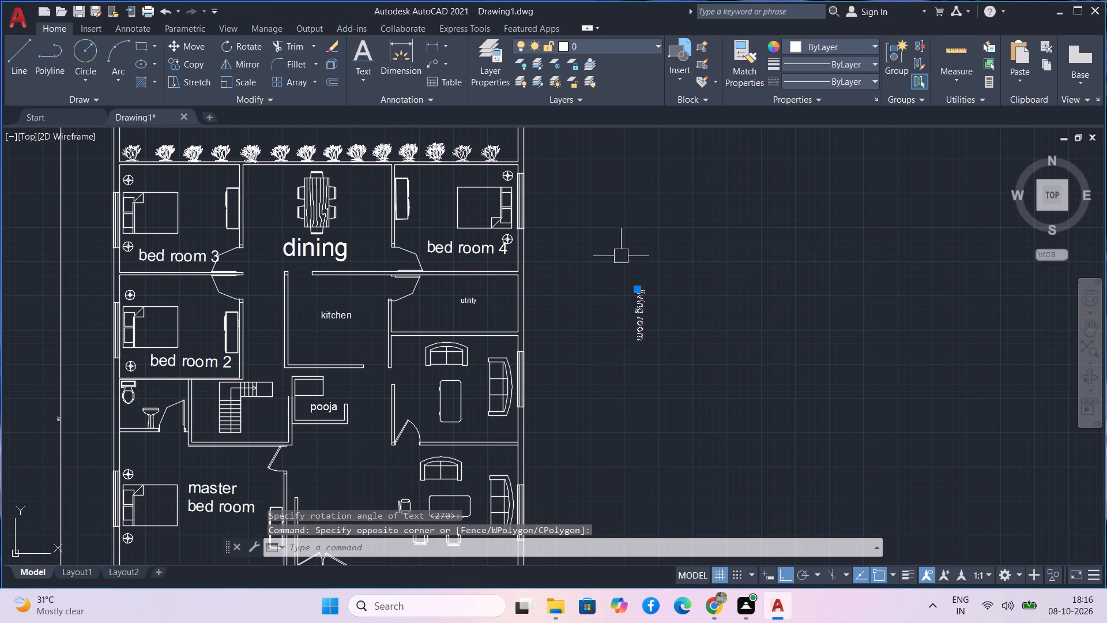
text(ro)
key(space)
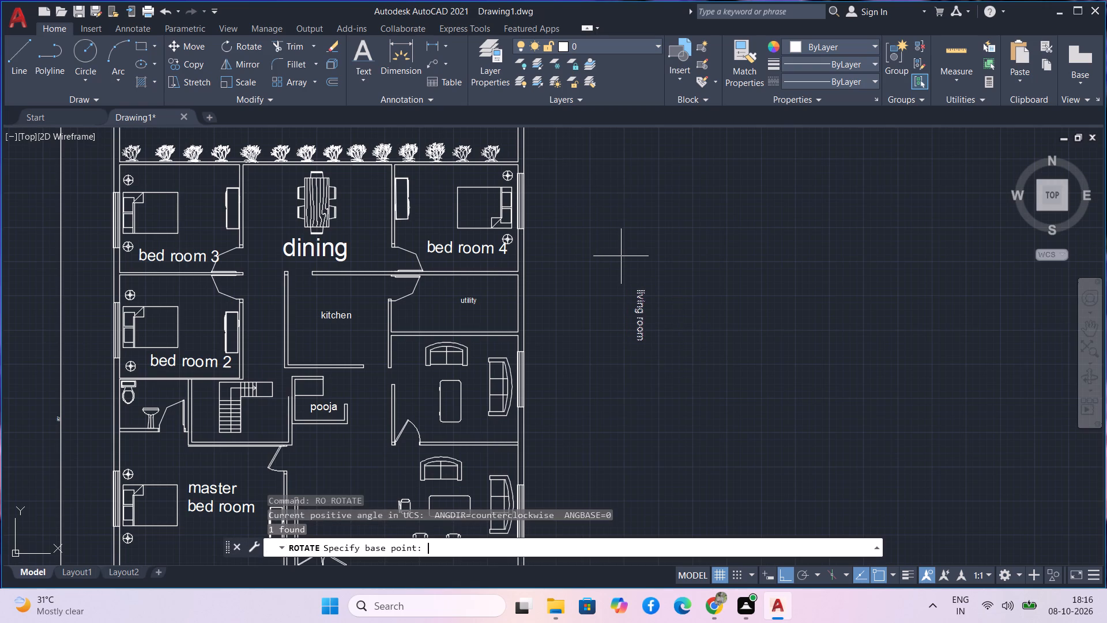
scroll(637, 335, up, 3)
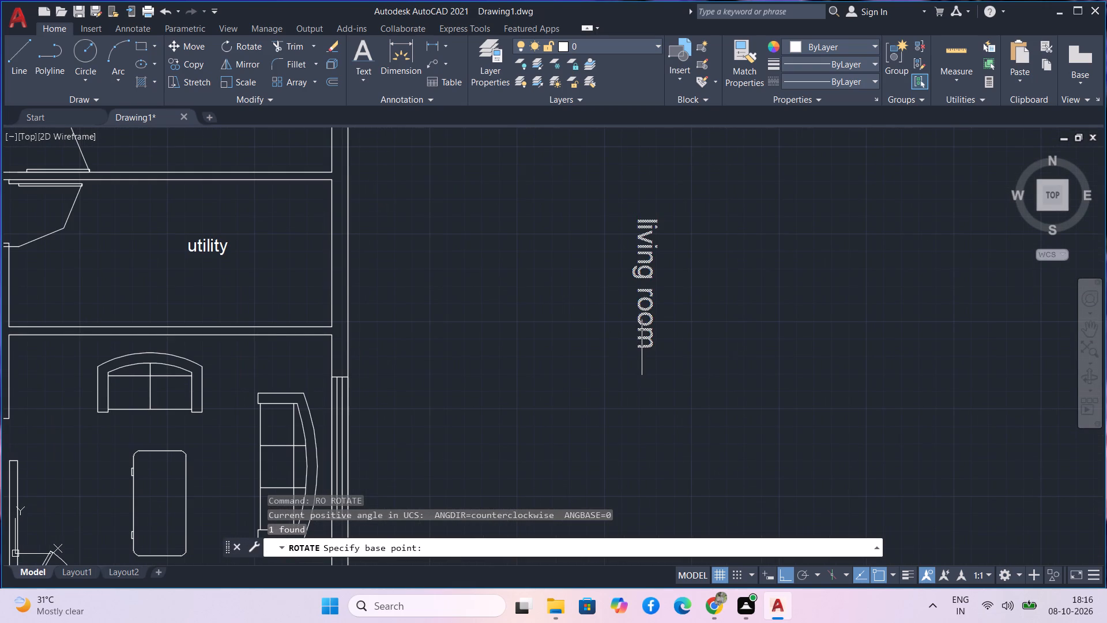
click(642, 346)
scroll(642, 346, down, 2)
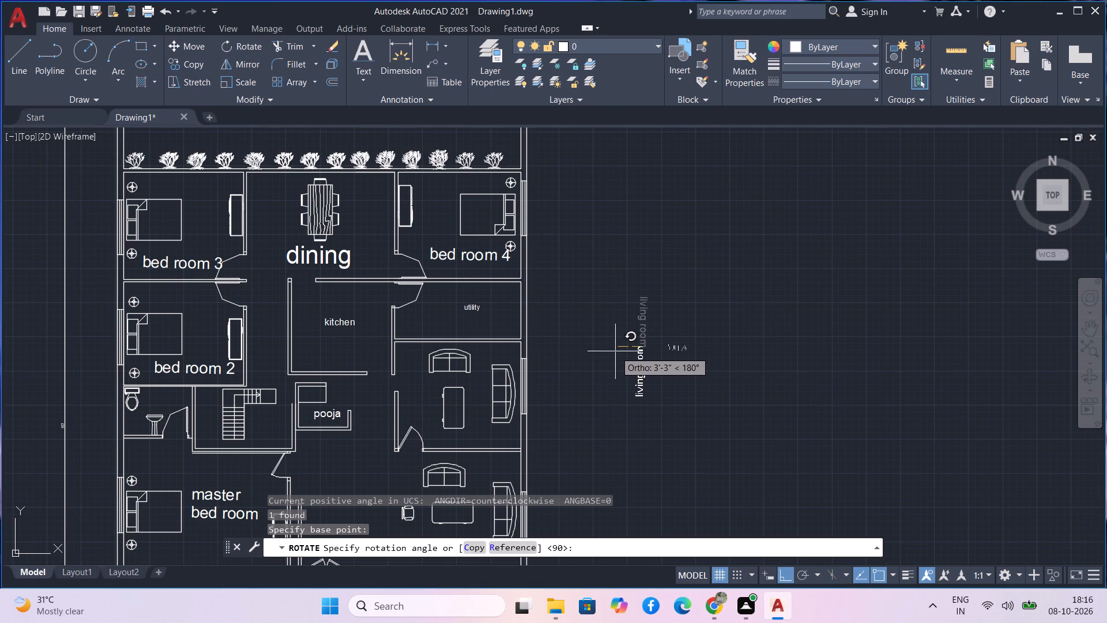
click(616, 272)
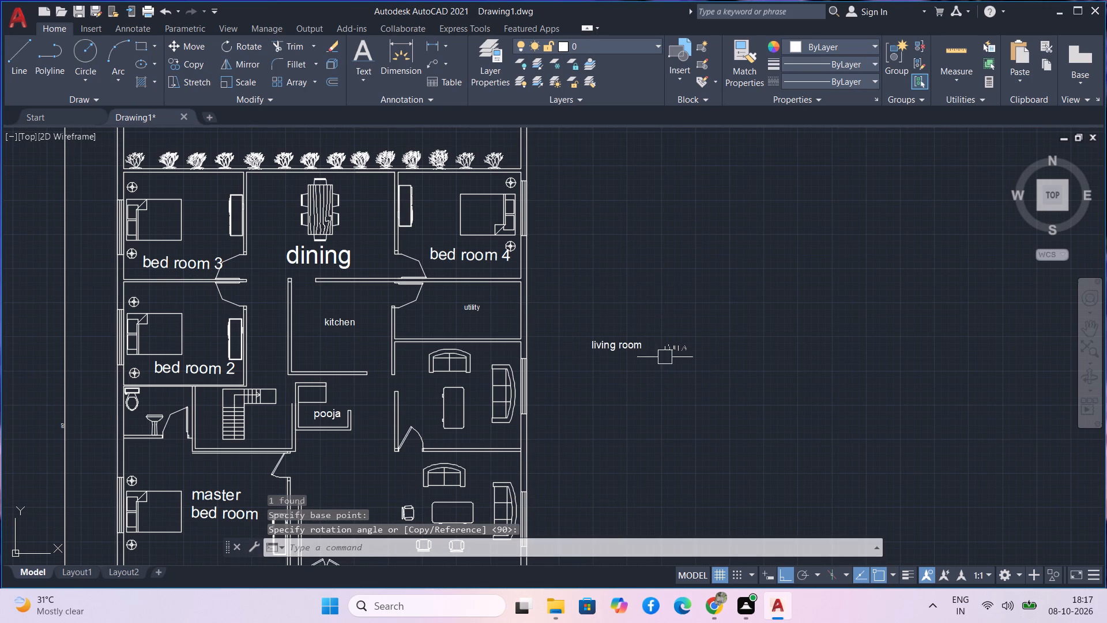
Move the "living room" label into the open floor between the master bedroom and the lower seating group, with Ortho off.
scroll(663, 354, up, 1)
drag(640, 376, 624, 331)
click(598, 297)
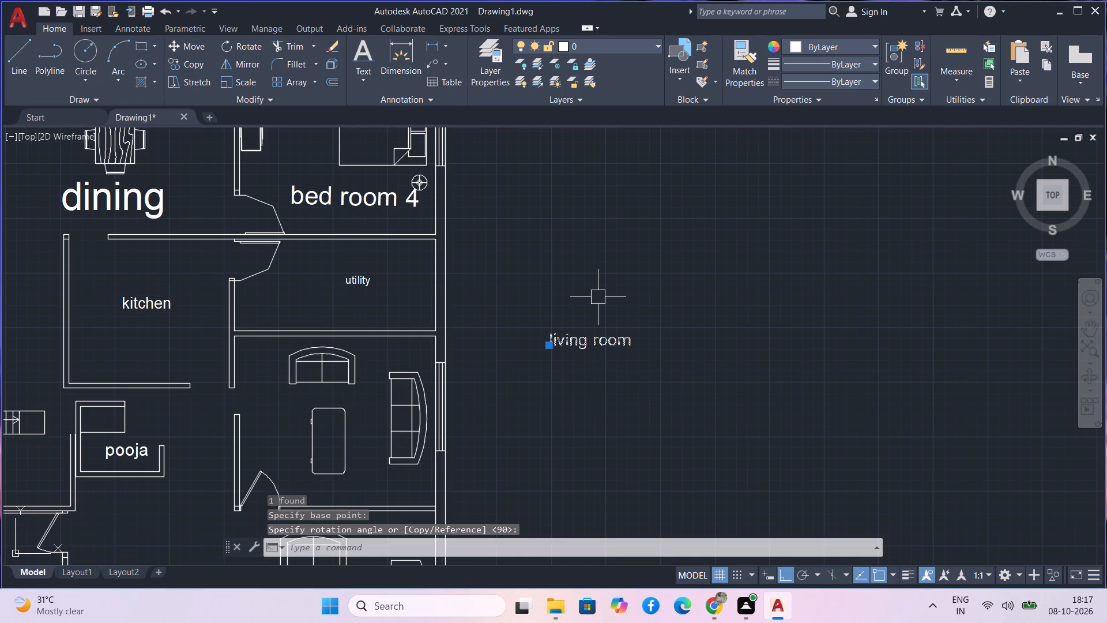
text(m)
key(space)
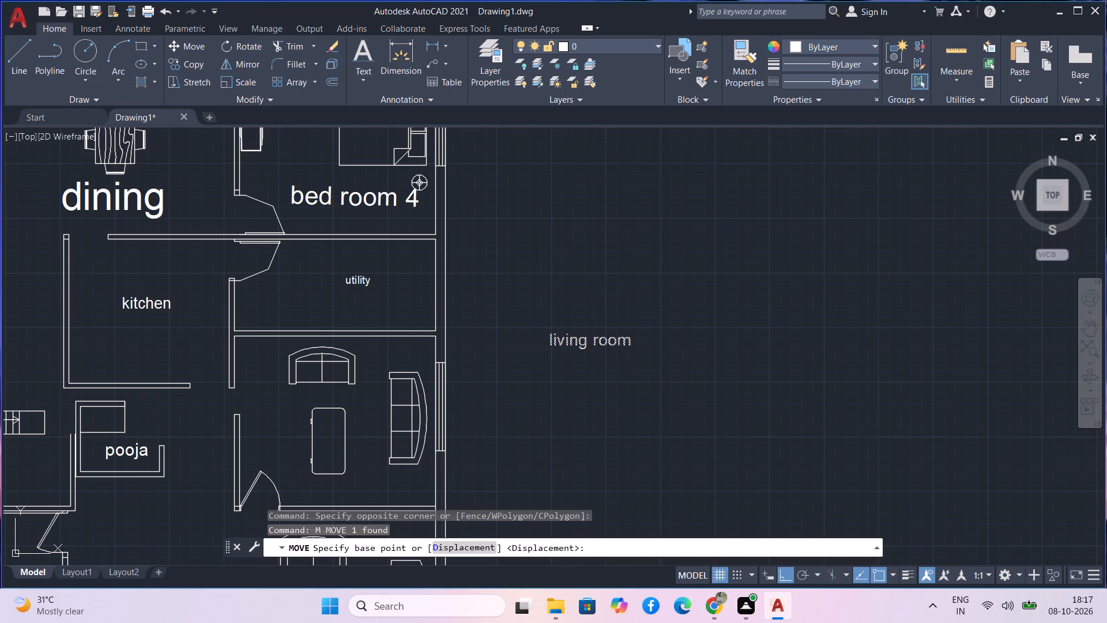
click(603, 346)
scroll(600, 378, down, 2)
middle_drag(597, 389, 604, 375)
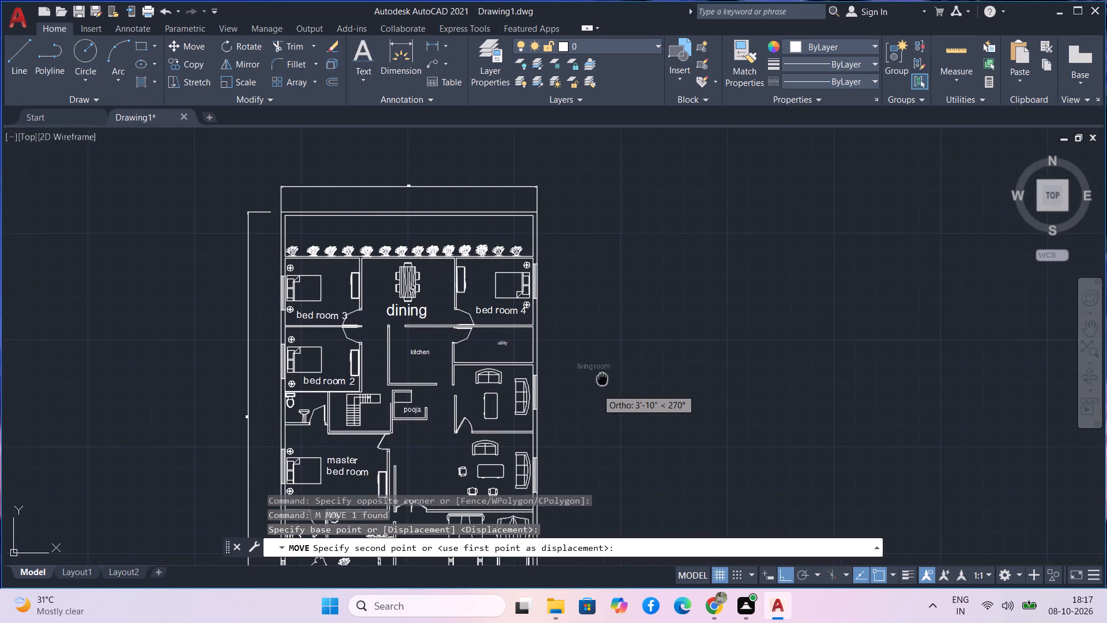
middle_drag(604, 375, 668, 259)
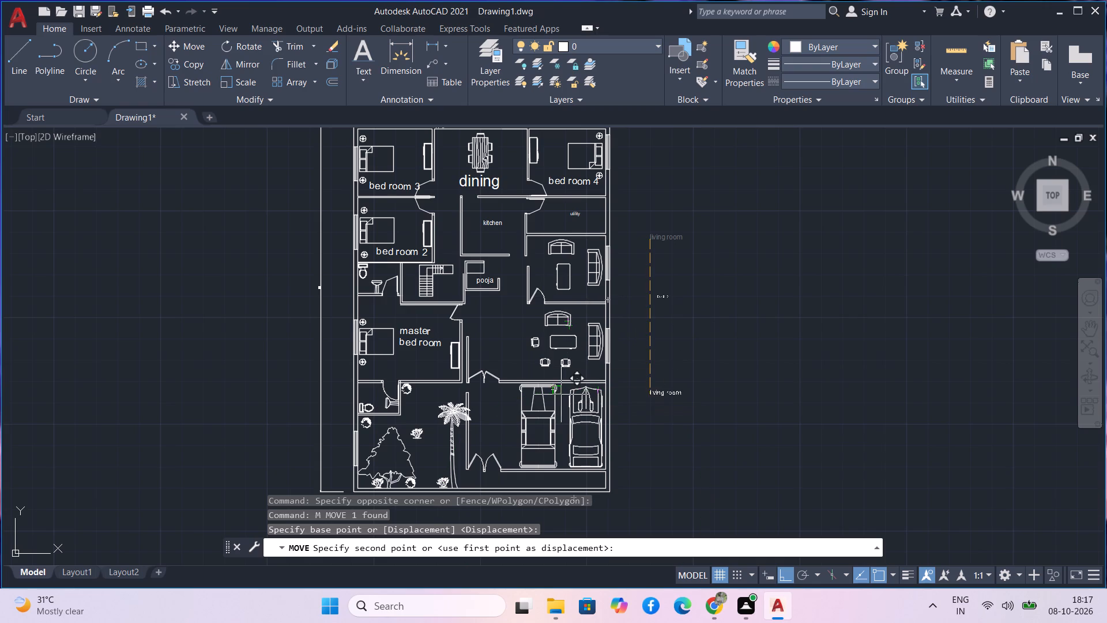
scroll(560, 370, up, 3)
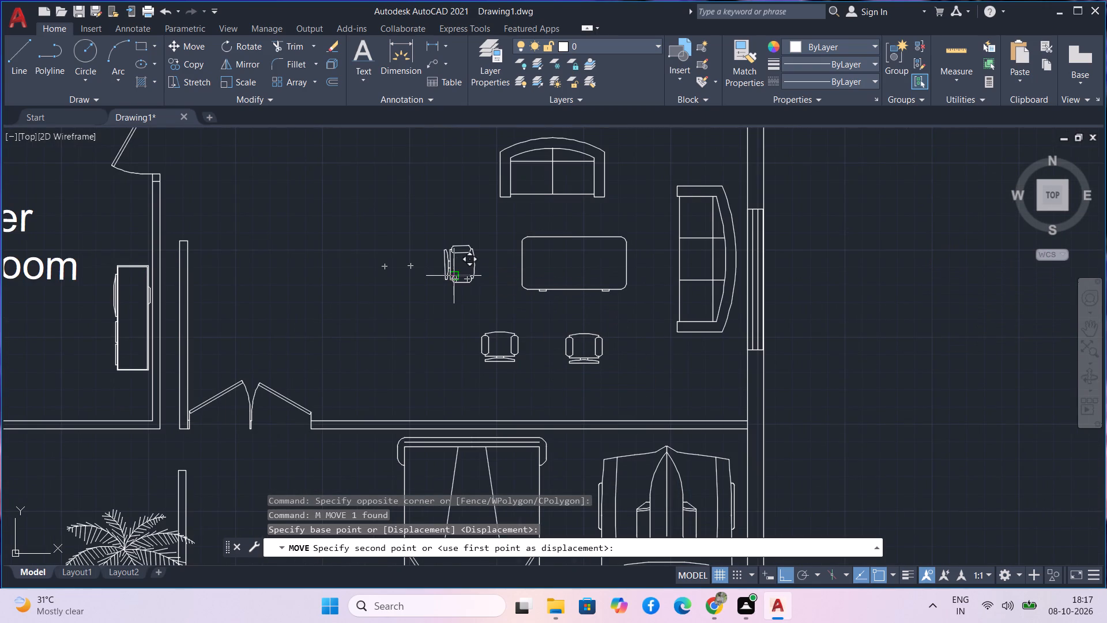
key(F8)
middle_drag(333, 180, 337, 182)
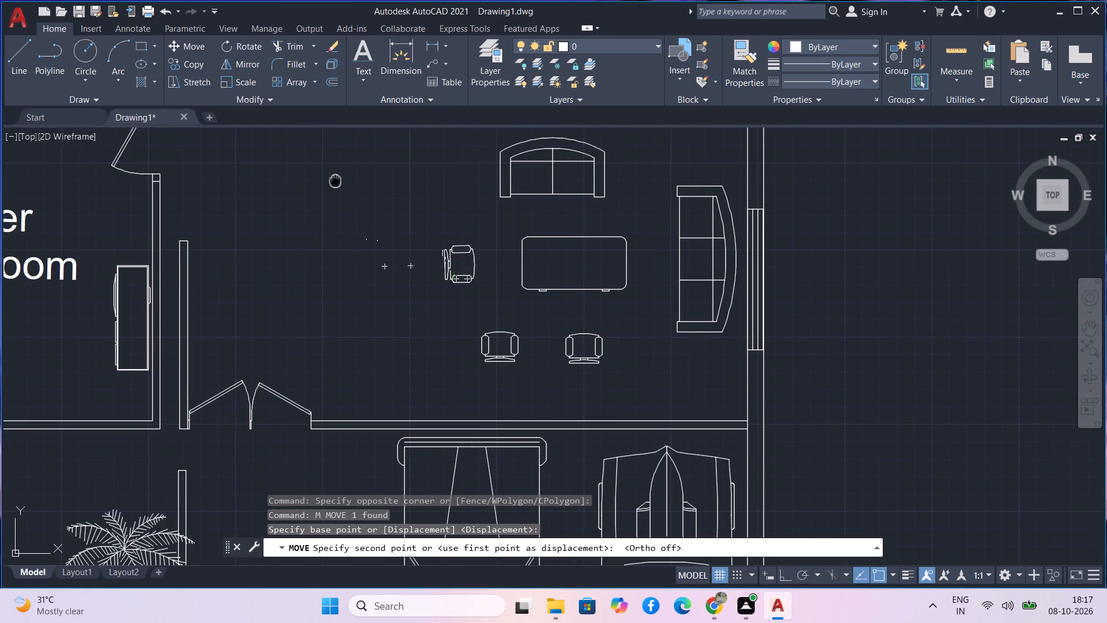
middle_drag(337, 182, 369, 310)
scroll(371, 311, down, 1)
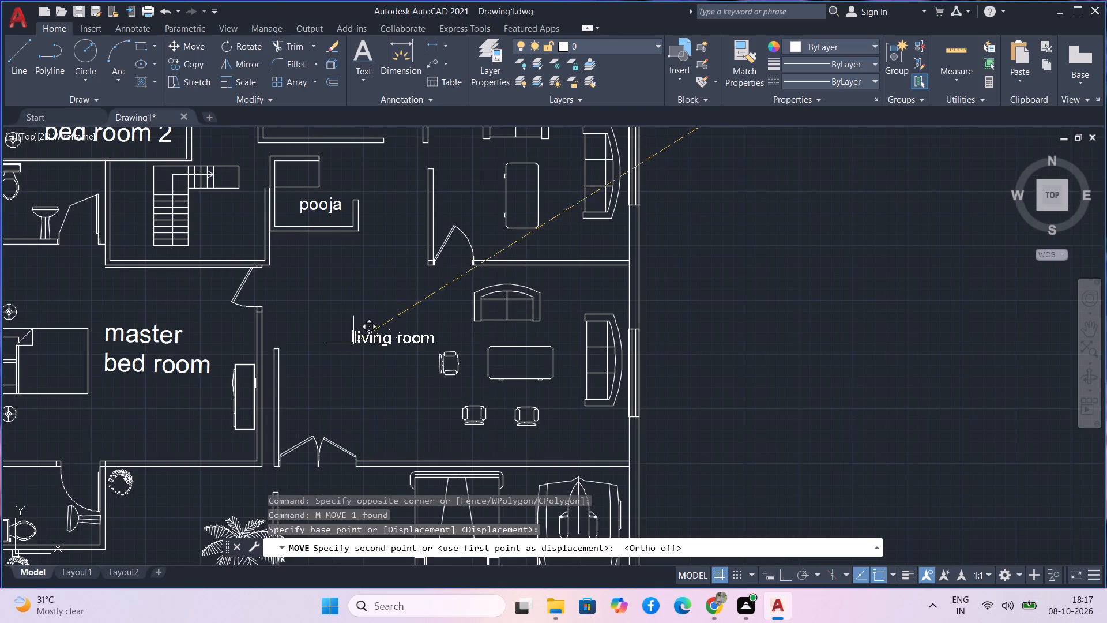
click(353, 343)
Add single-line text "family lounge" in the empty space east of the plan, about 0'-5" high with a 270° rotation, using Ortho.
scroll(820, 299, down, 1)
middle_drag(820, 299, 597, 368)
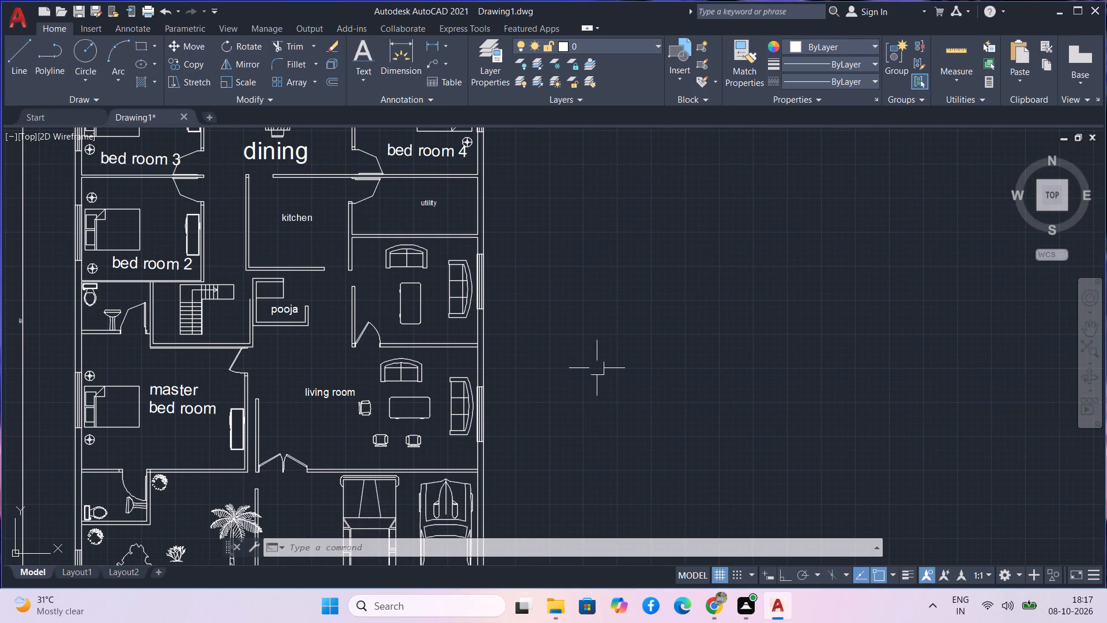
scroll(597, 368, down, 1)
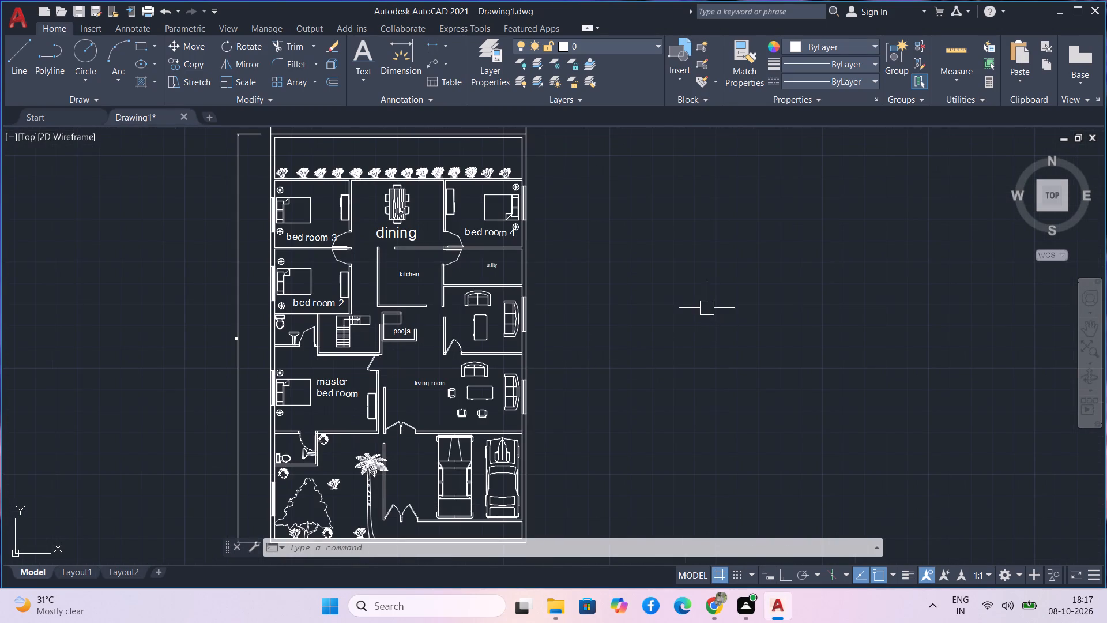
text(text)
key(space)
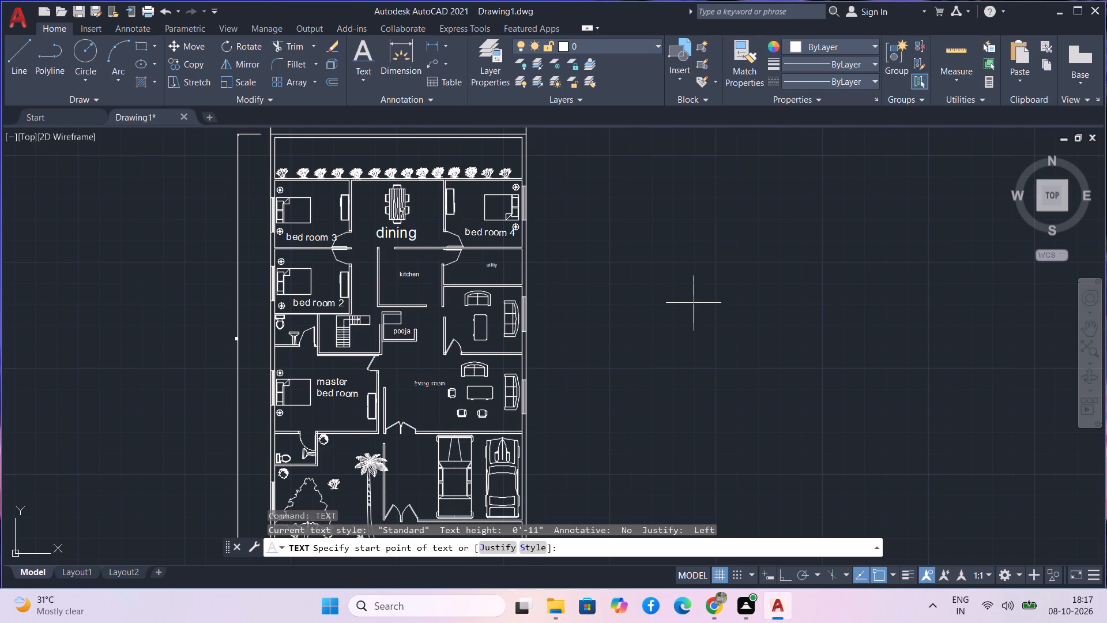
scroll(681, 272, up, 4)
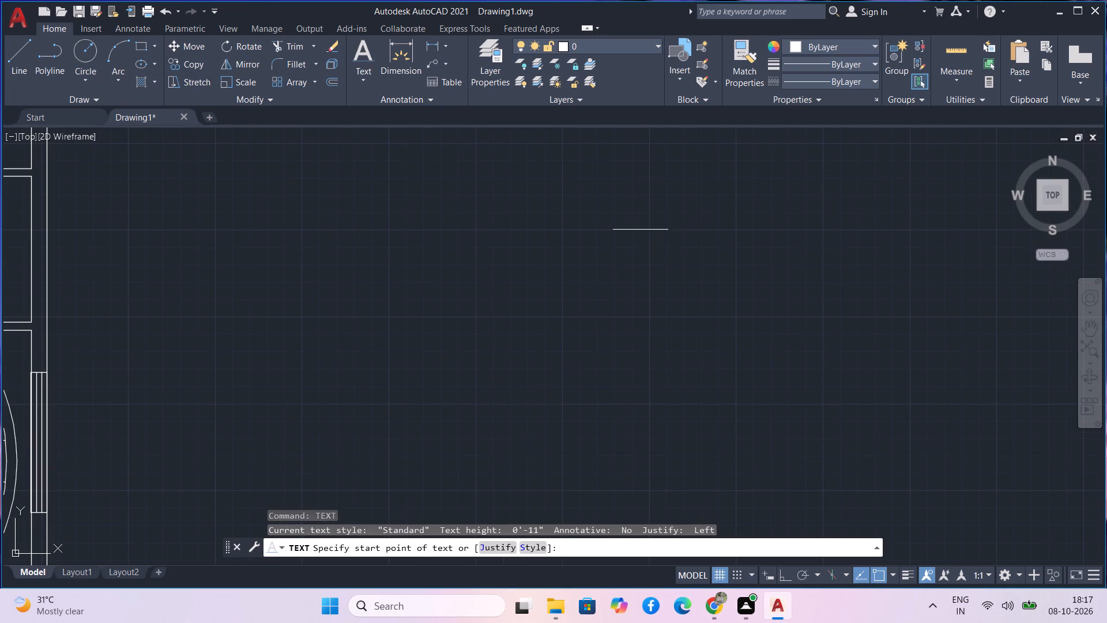
click(649, 231)
scroll(650, 275, up, 3)
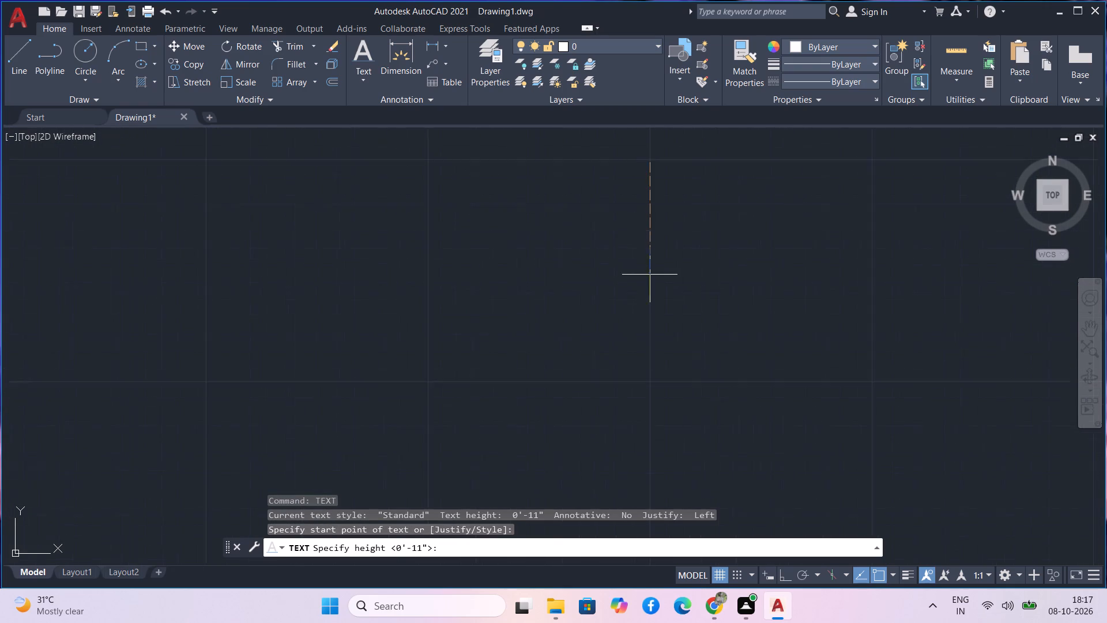
middle_drag(653, 205, 654, 355)
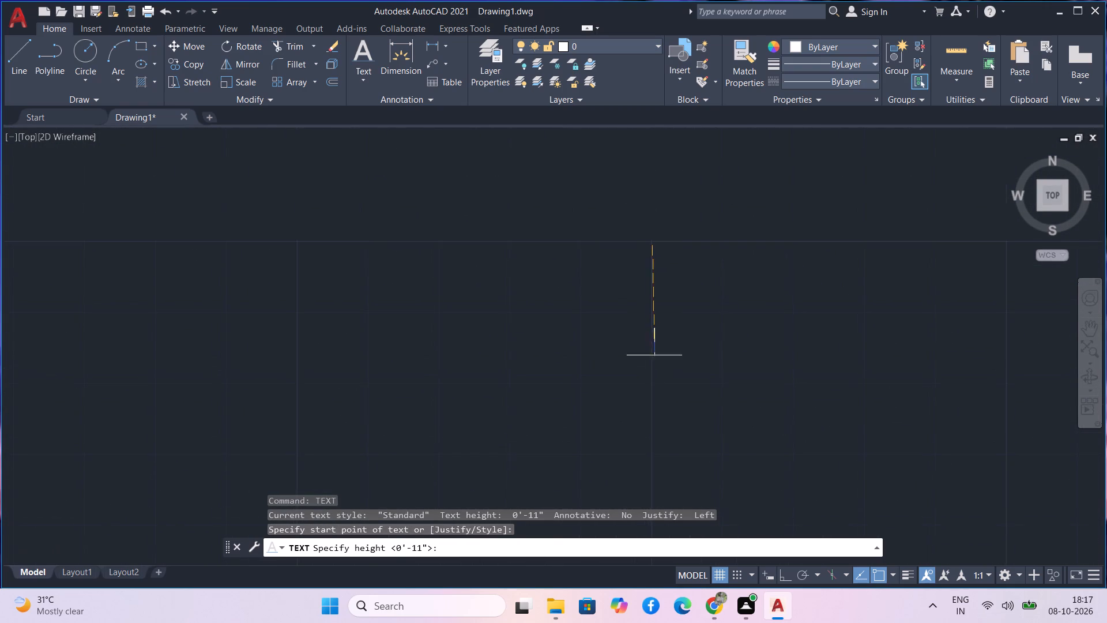
key(F8)
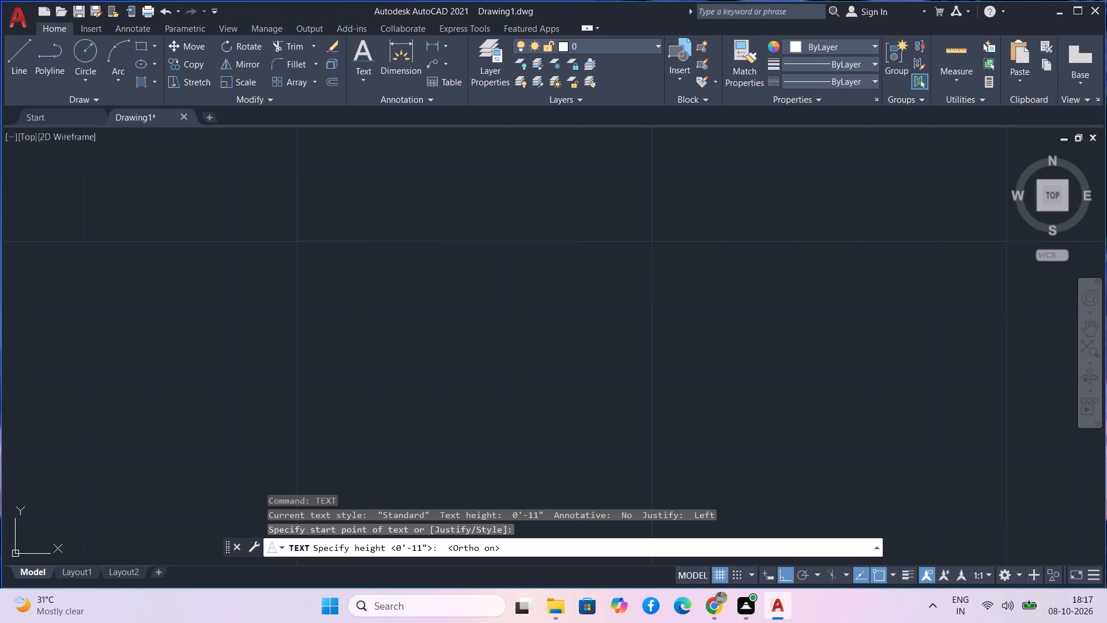
click(653, 280)
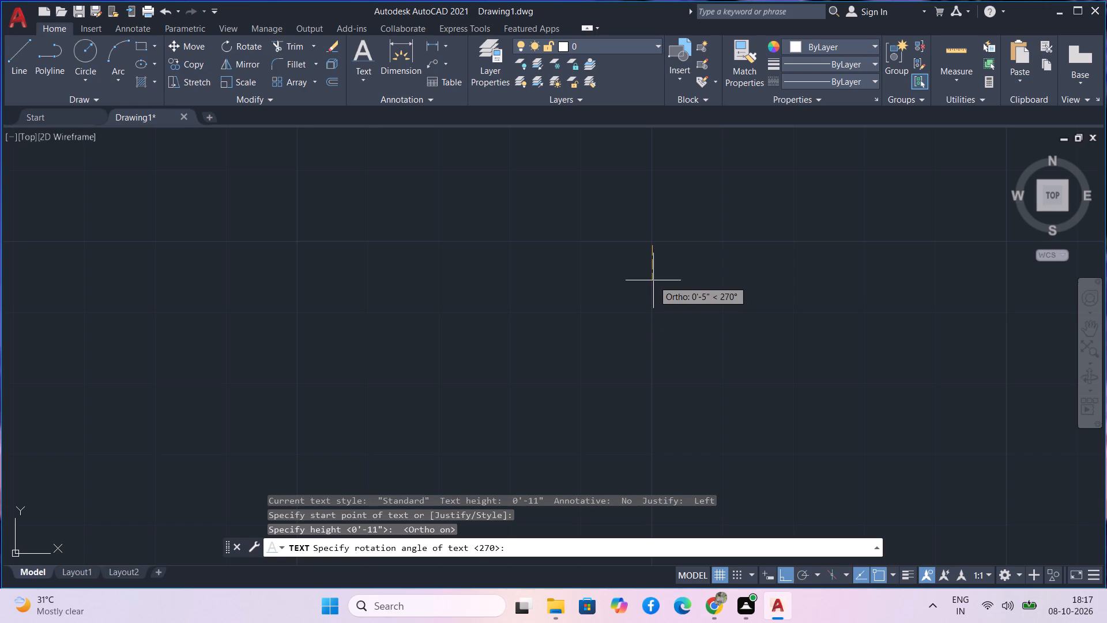
click(653, 280)
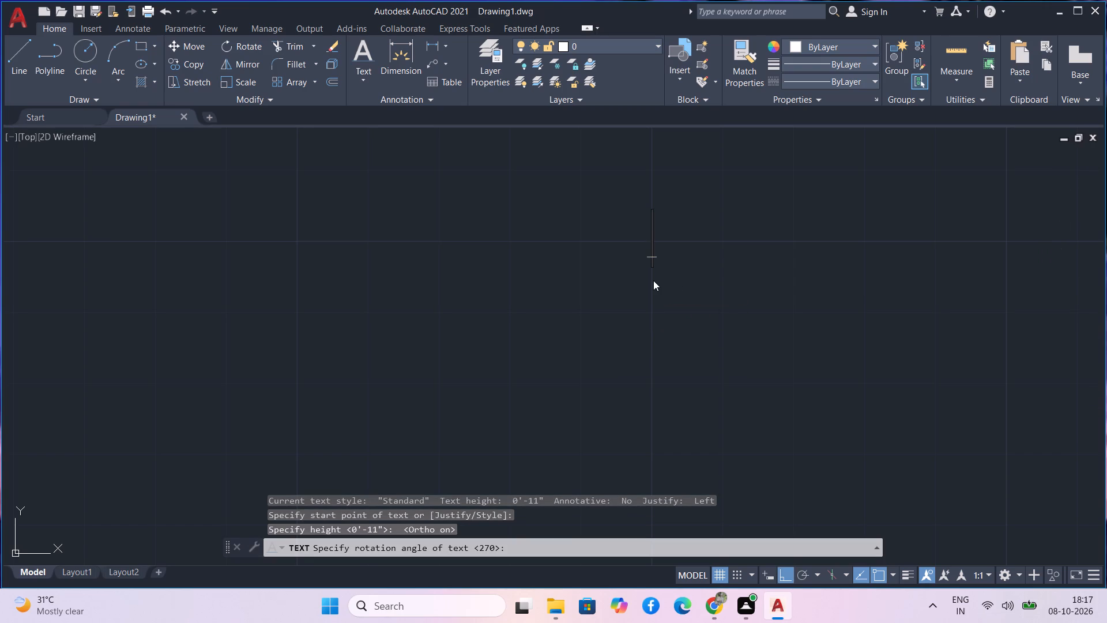
key(f)
text(amily)
key(space)
text(lounge)
key(space)
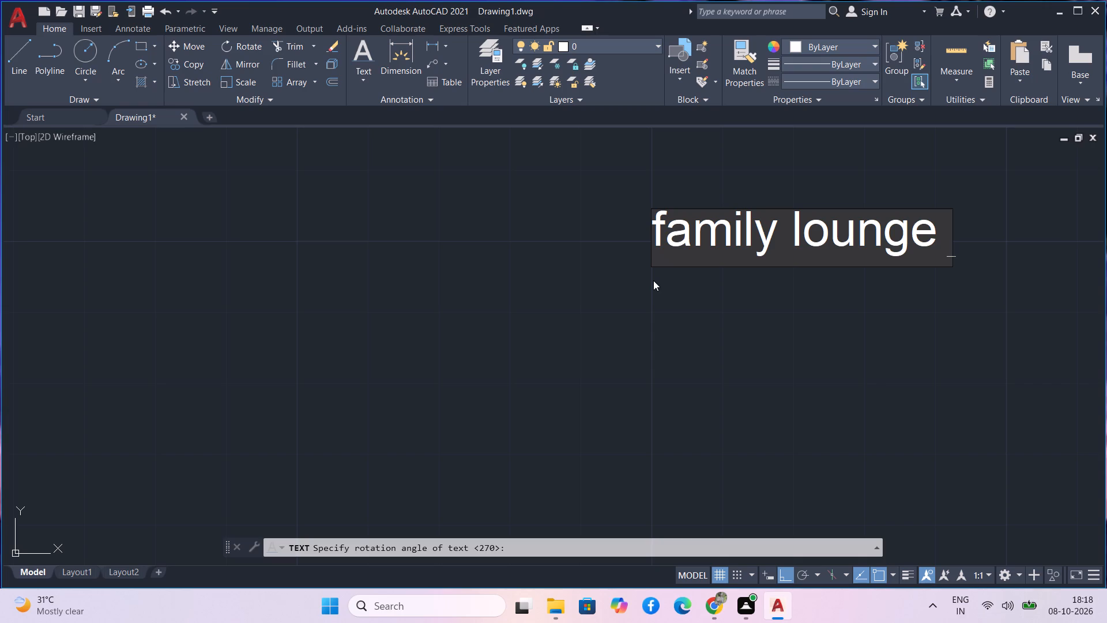
key(Return)
key(Return)
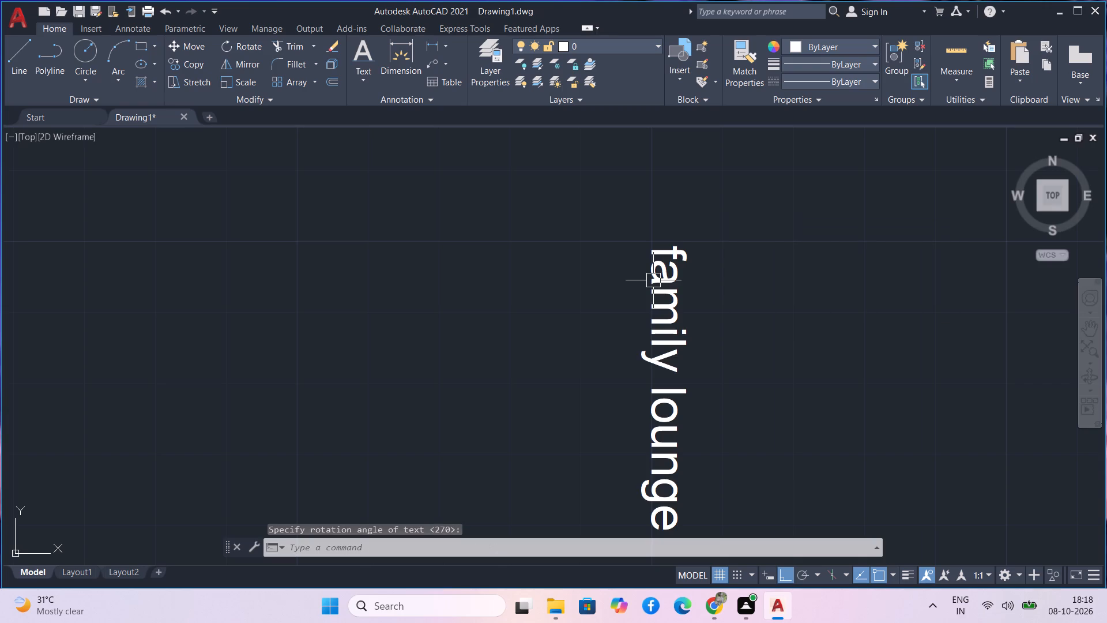
Rotate the vertical "family lounge" label by 90° about its lower end so it reads horizontally.
middle_drag(716, 365, 698, 262)
scroll(699, 274, down, 1)
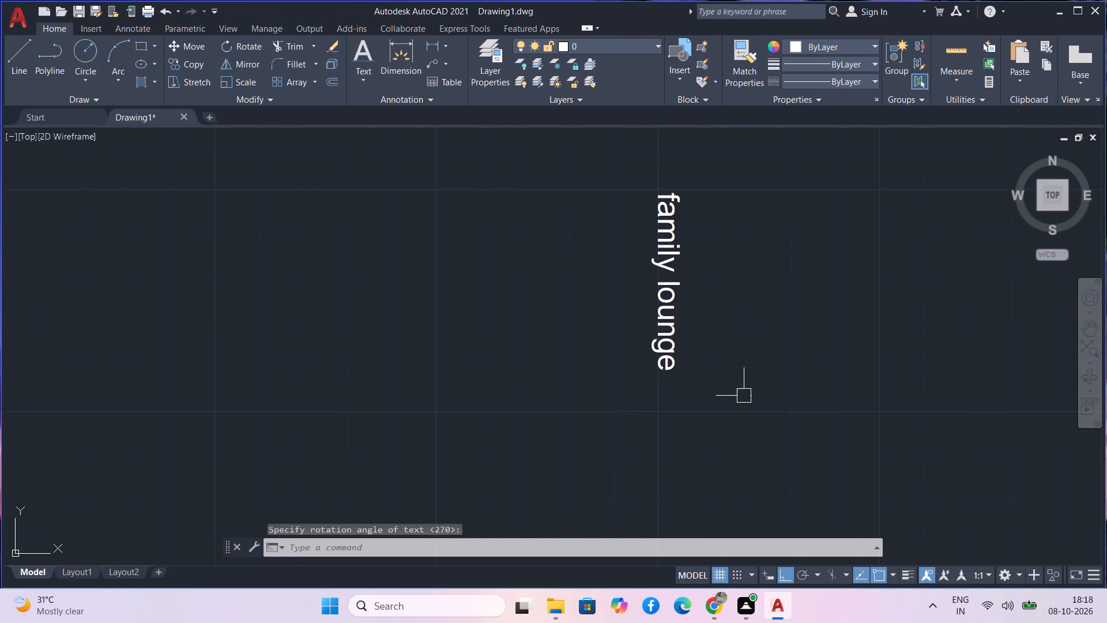
drag(729, 400, 694, 337)
click(598, 189)
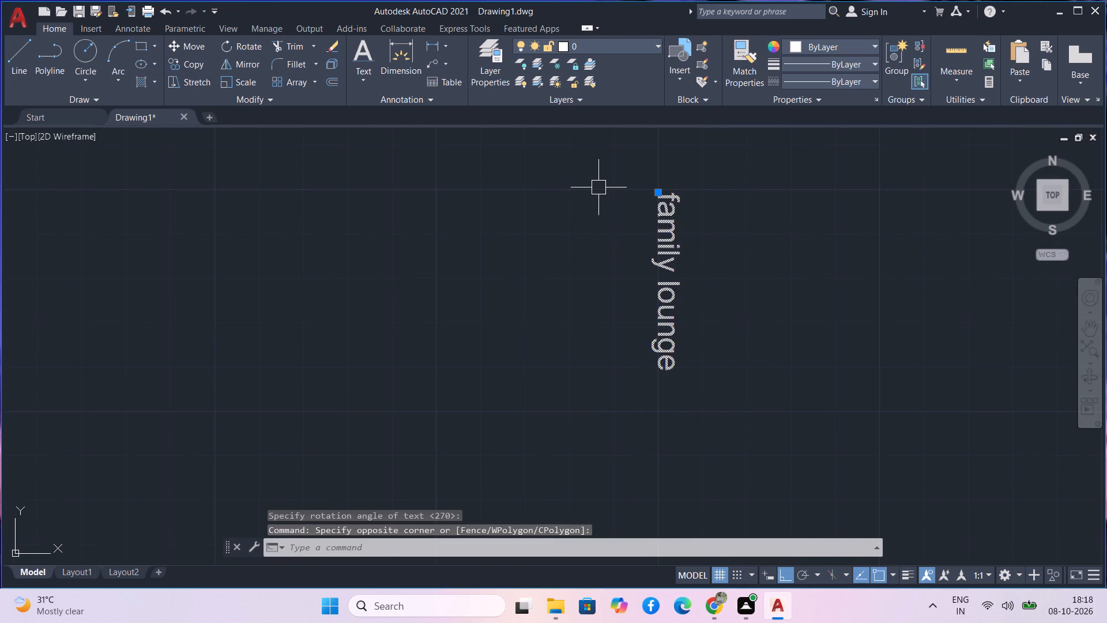
text(ro)
key(space)
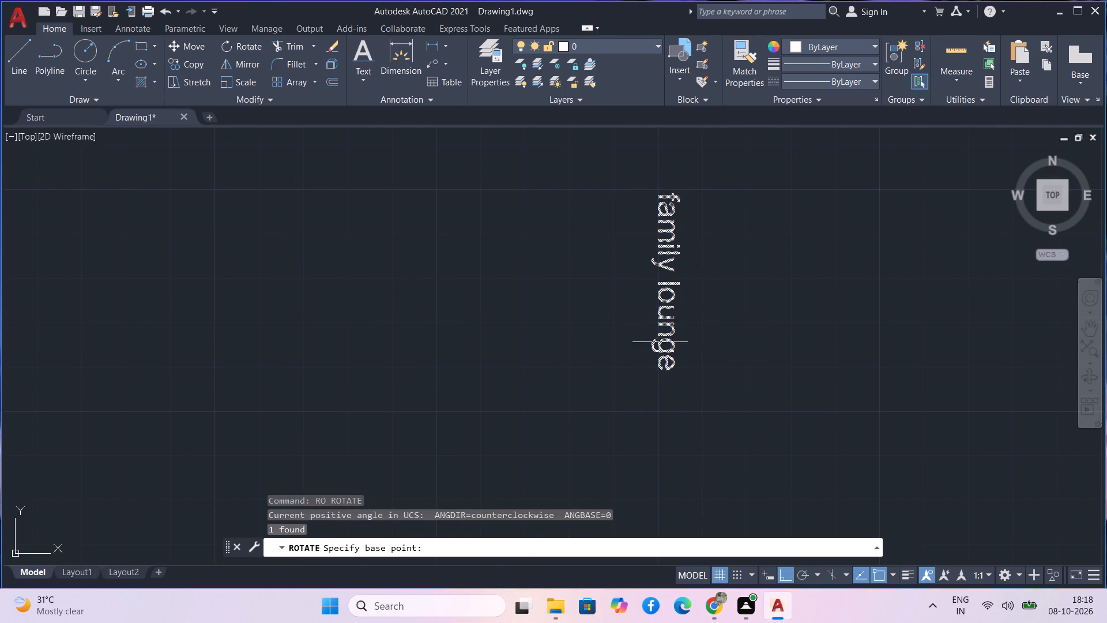
click(662, 364)
scroll(662, 364, down, 2)
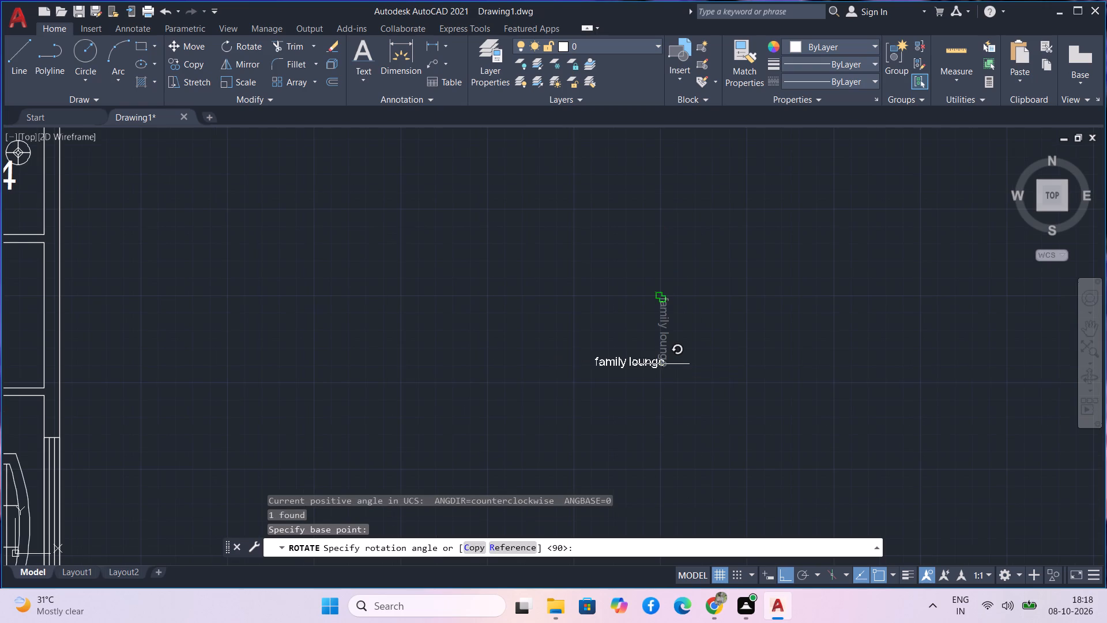
click(662, 364)
Move the horizontal "family lounge" label into the lounge below utility, between the upper sofa and the table, with Ortho off.
drag(669, 403, 661, 388)
drag(627, 343, 623, 324)
text(m)
key(space)
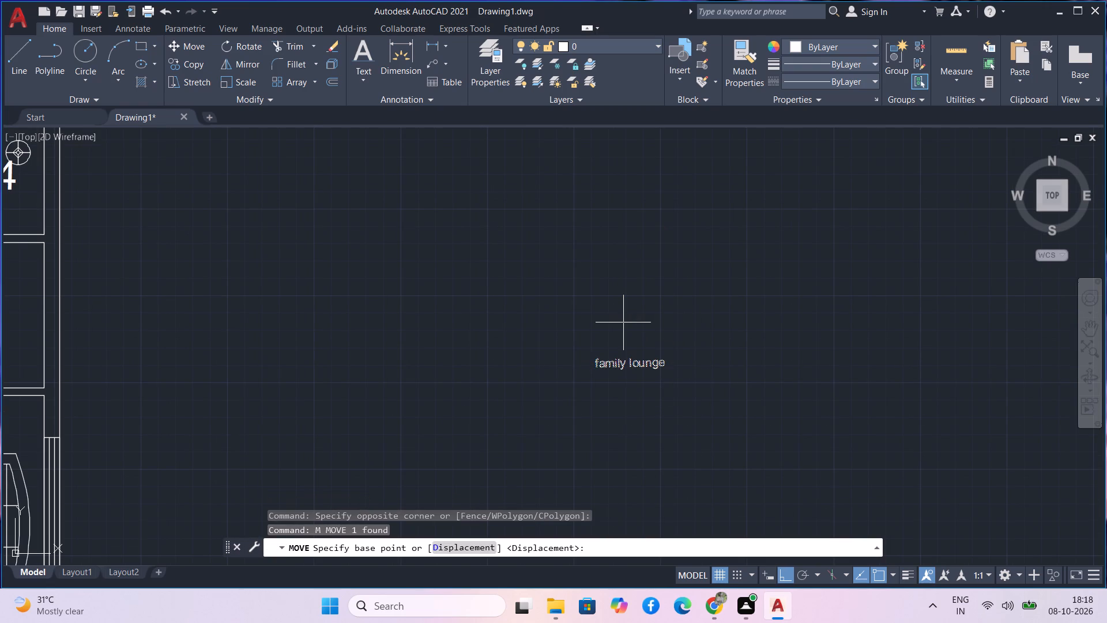
click(634, 367)
scroll(422, 381, down, 2)
middle_click(332, 355)
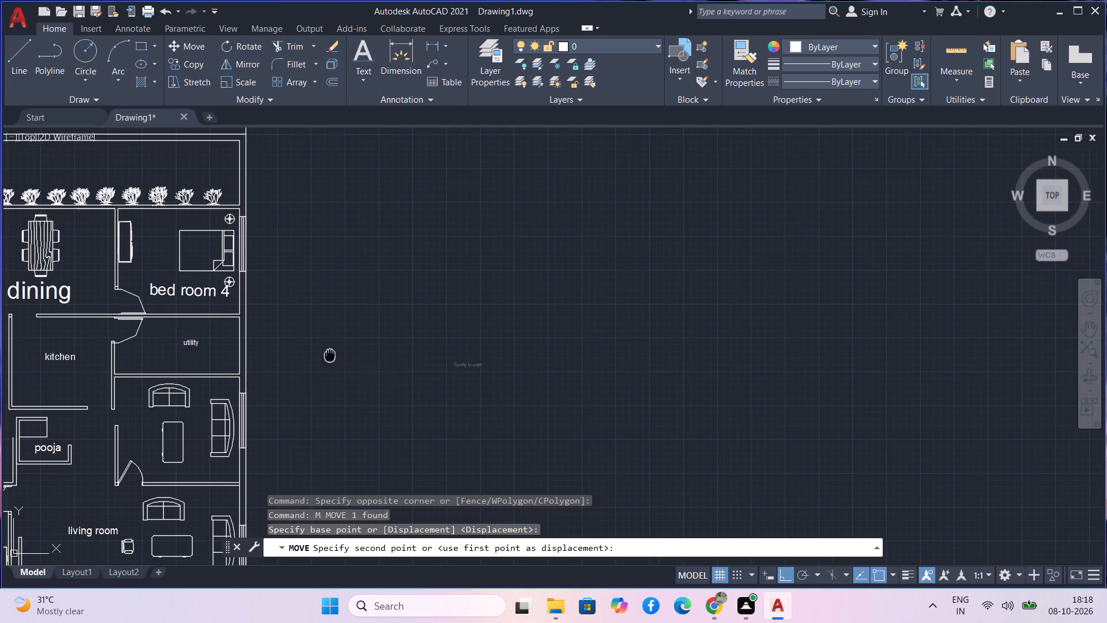
key(F8)
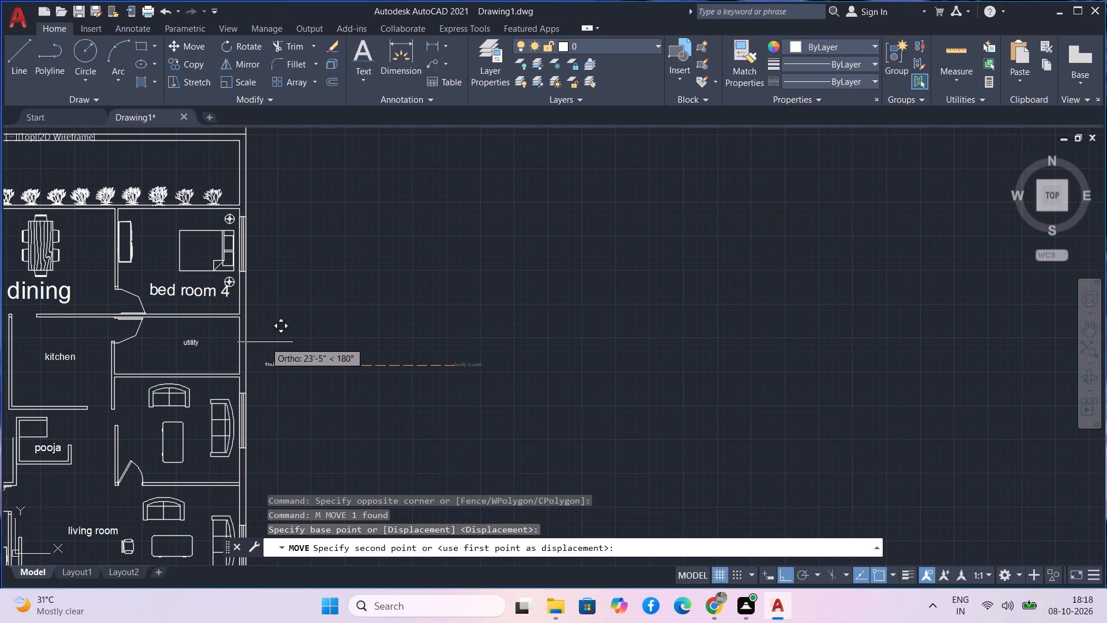
scroll(183, 438, up, 2)
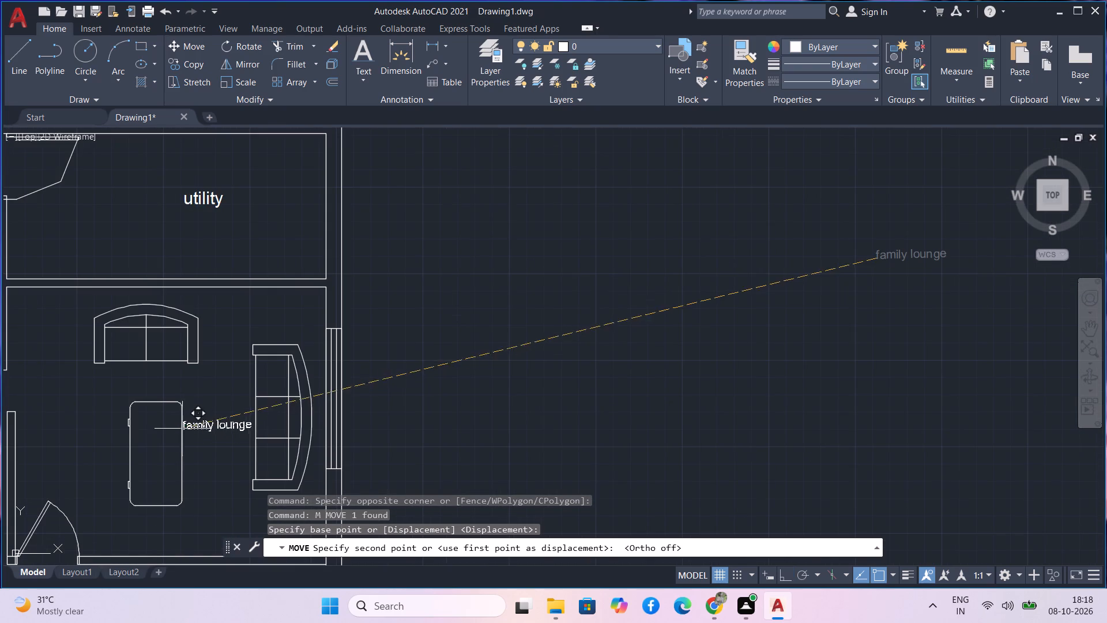
scroll(184, 410, up, 1)
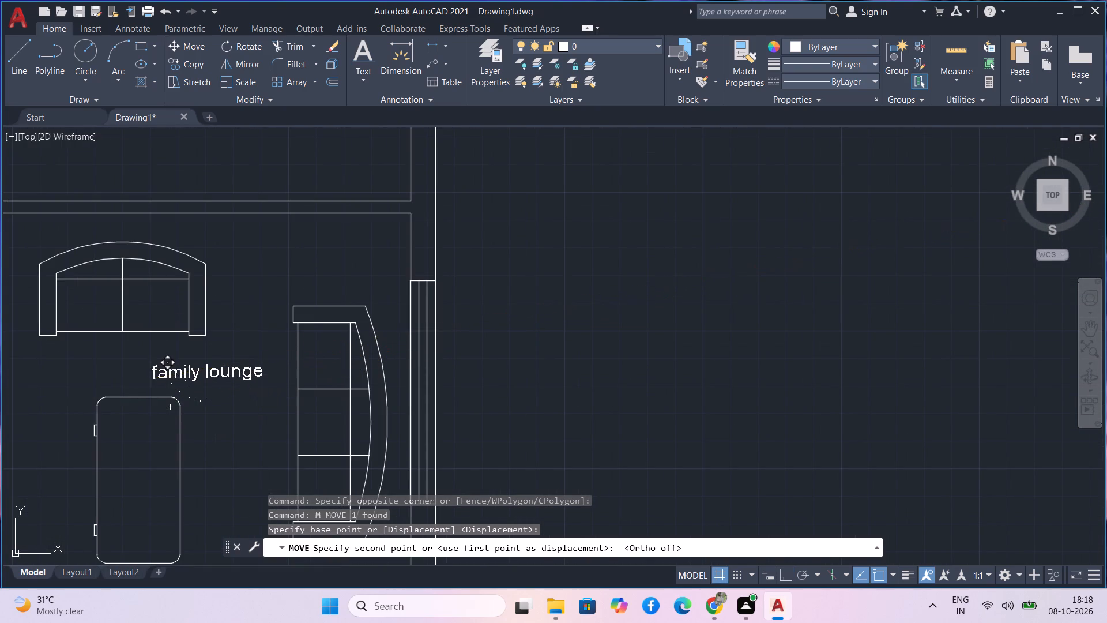
scroll(259, 279, down, 2)
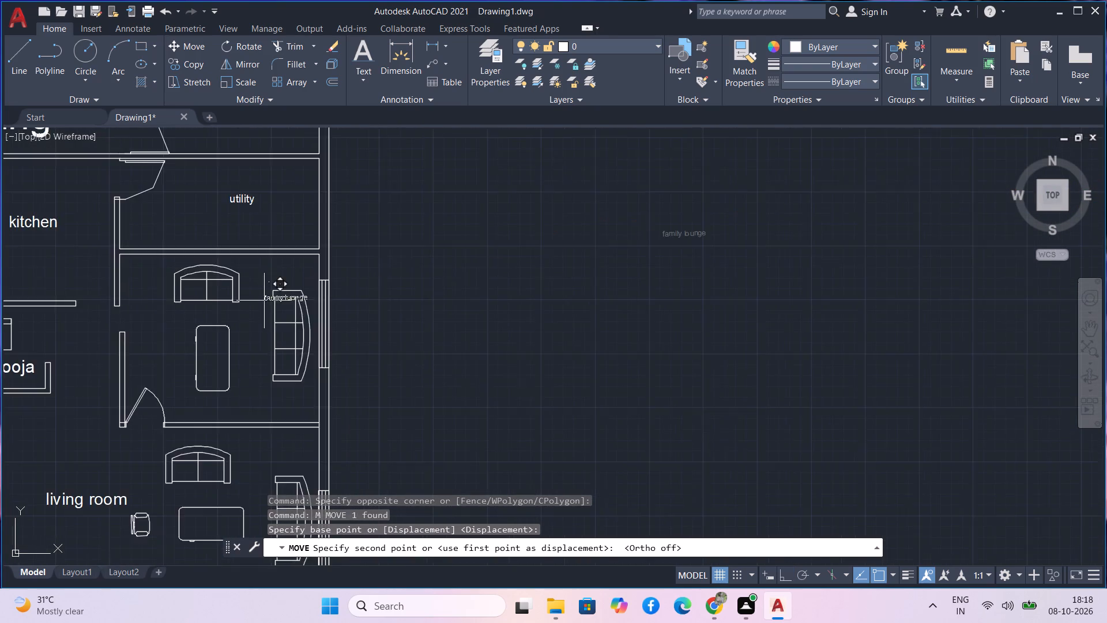
scroll(264, 302, down, 1)
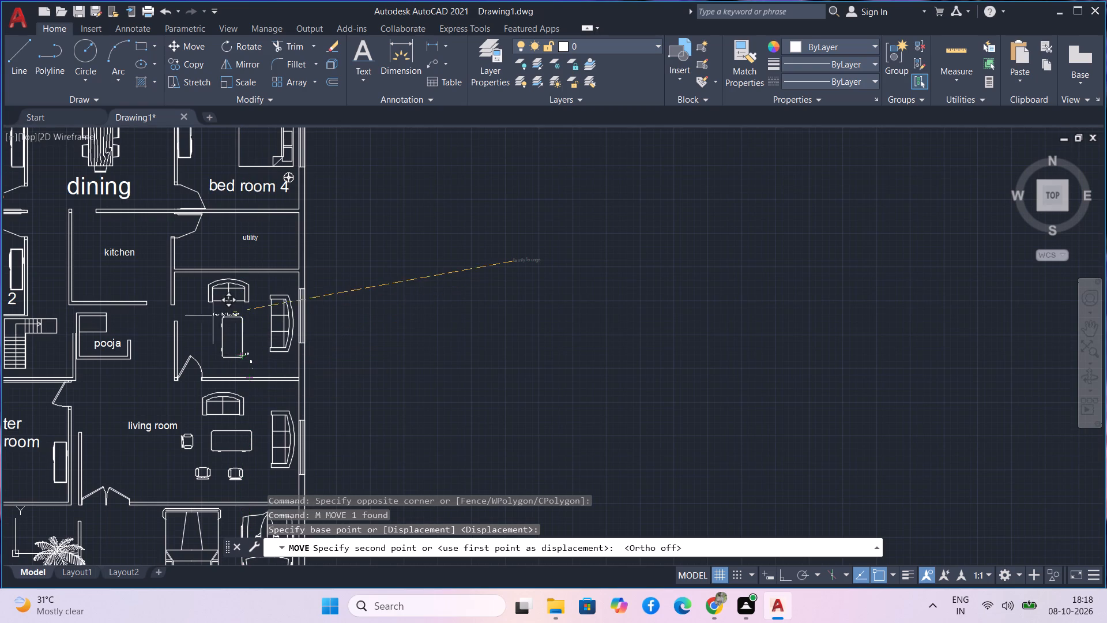
scroll(199, 317, up, 2)
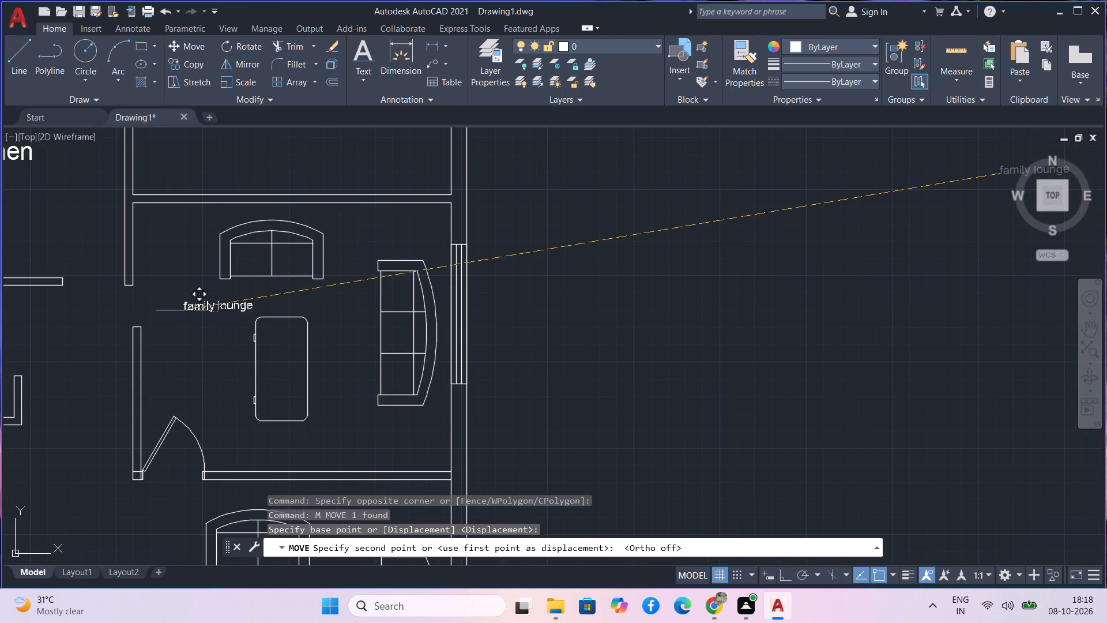
click(186, 310)
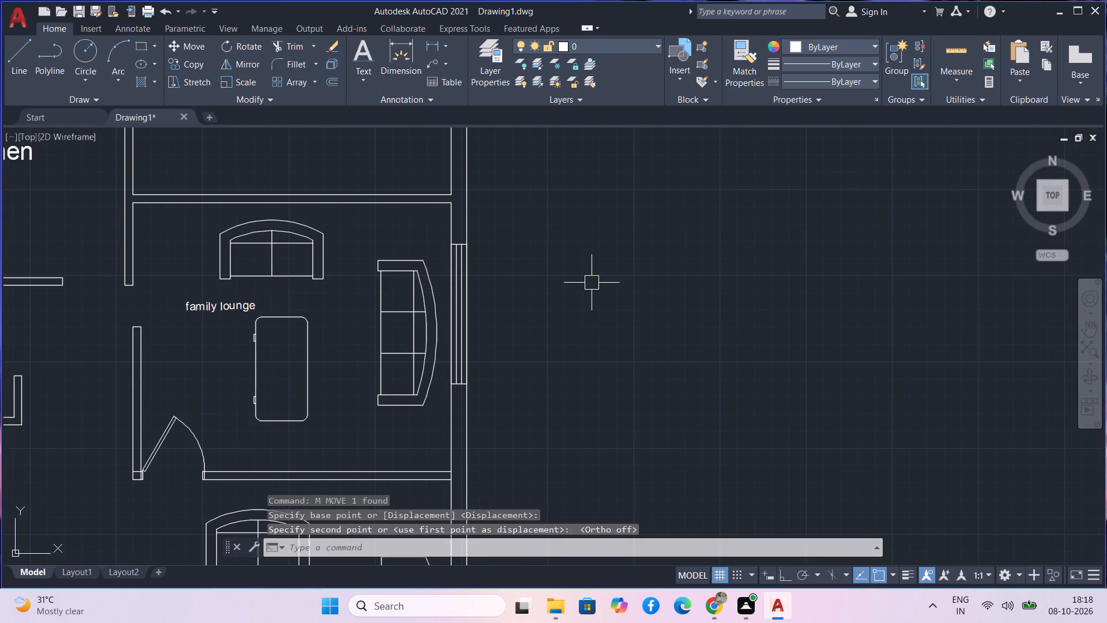
Add single-line text "parking" in the empty space east of the plan, about 1'-11" high with a 270° rotation, using Ortho.
scroll(592, 283, down, 2)
middle_drag(599, 331, 613, 231)
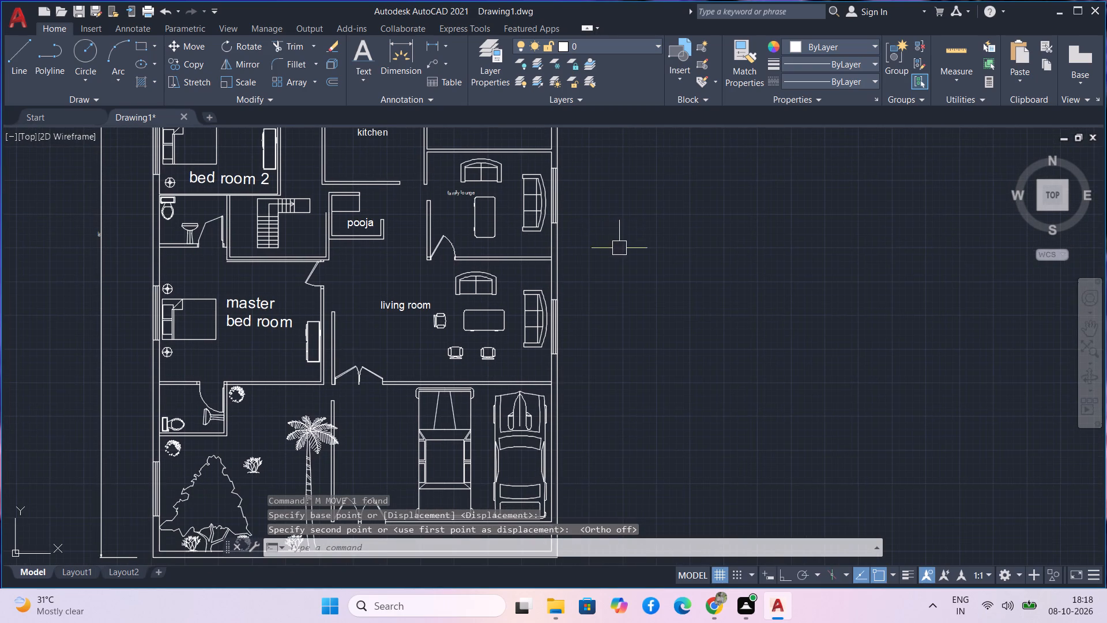
middle_drag(627, 299, 624, 228)
scroll(635, 253, down, 1)
middle_drag(638, 269, 639, 278)
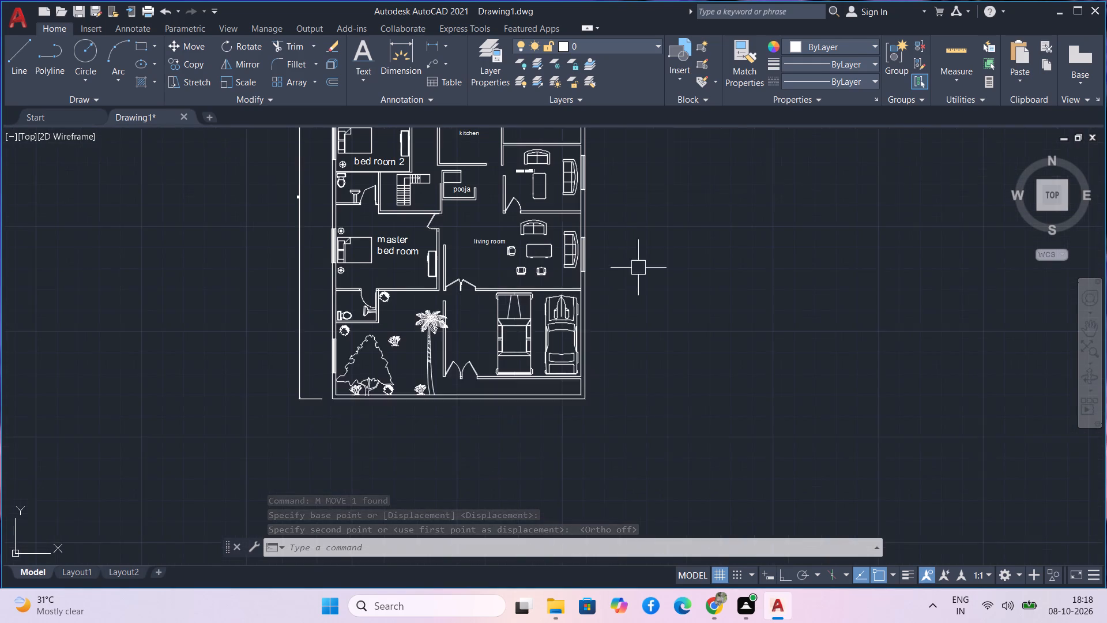
middle_drag(639, 278, 641, 299)
text(texrtn)
key(BackSpace)
key(BackSpace)
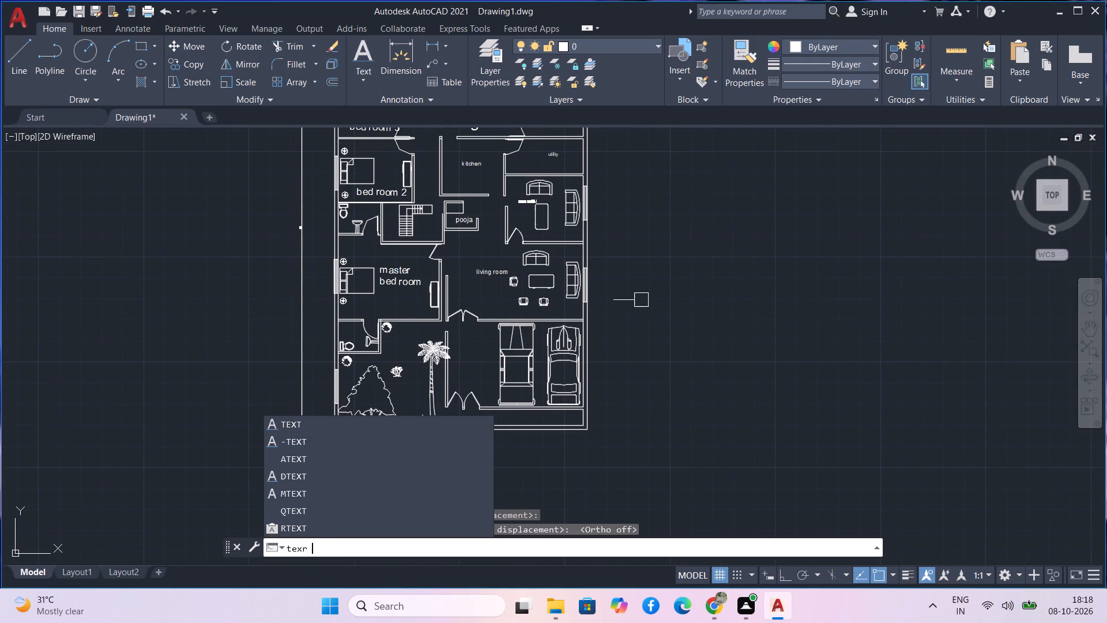
key(BackSpace)
text(t)
key(space)
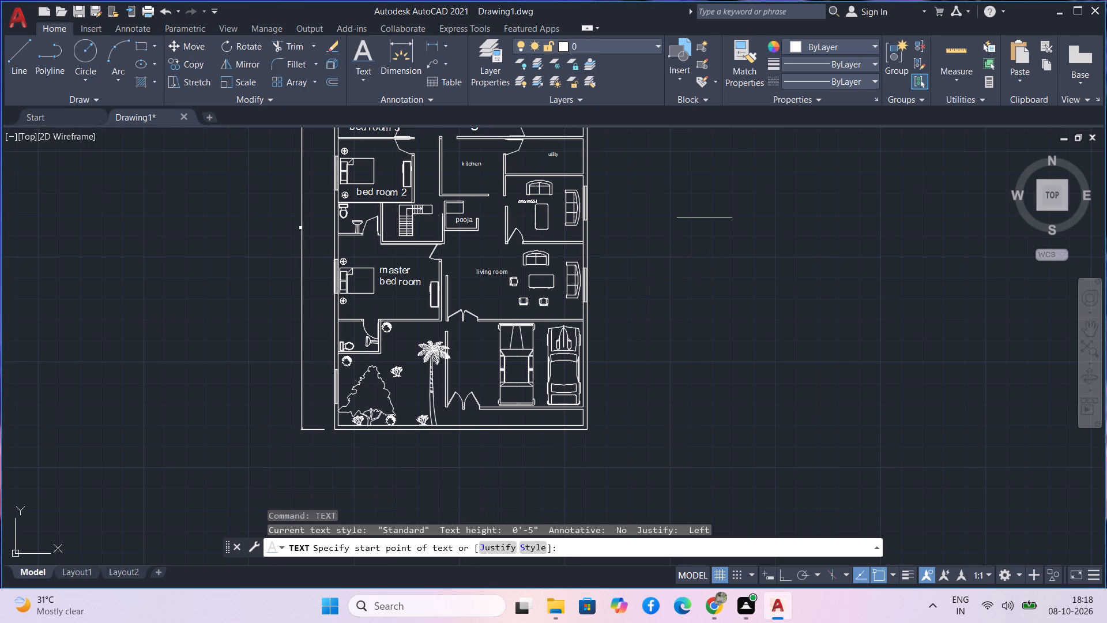
click(706, 192)
scroll(706, 223, up, 2)
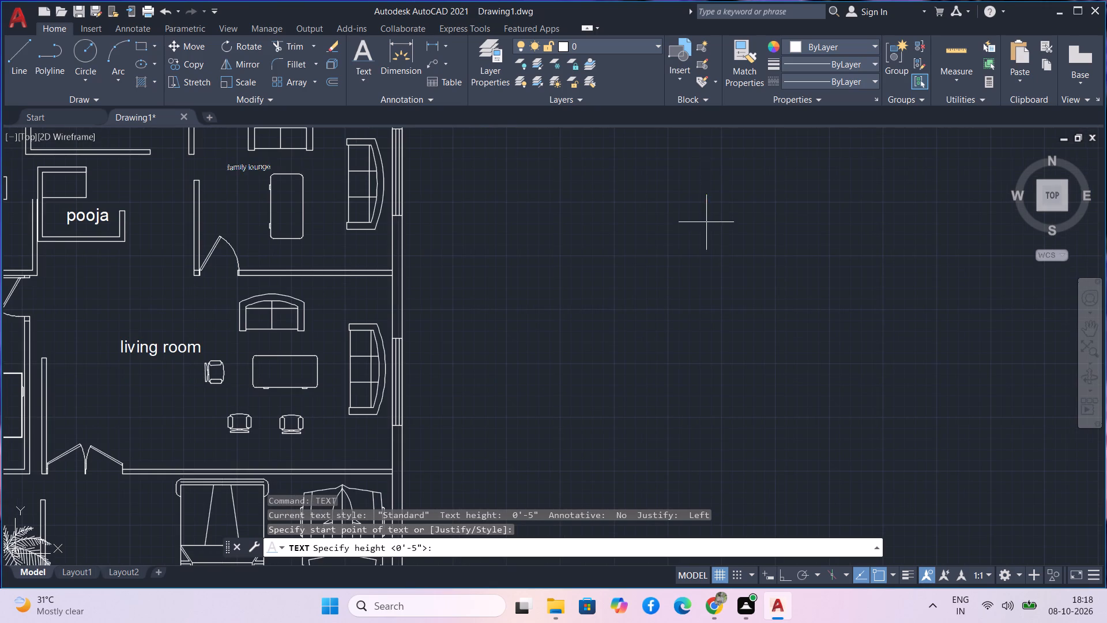
key(F8)
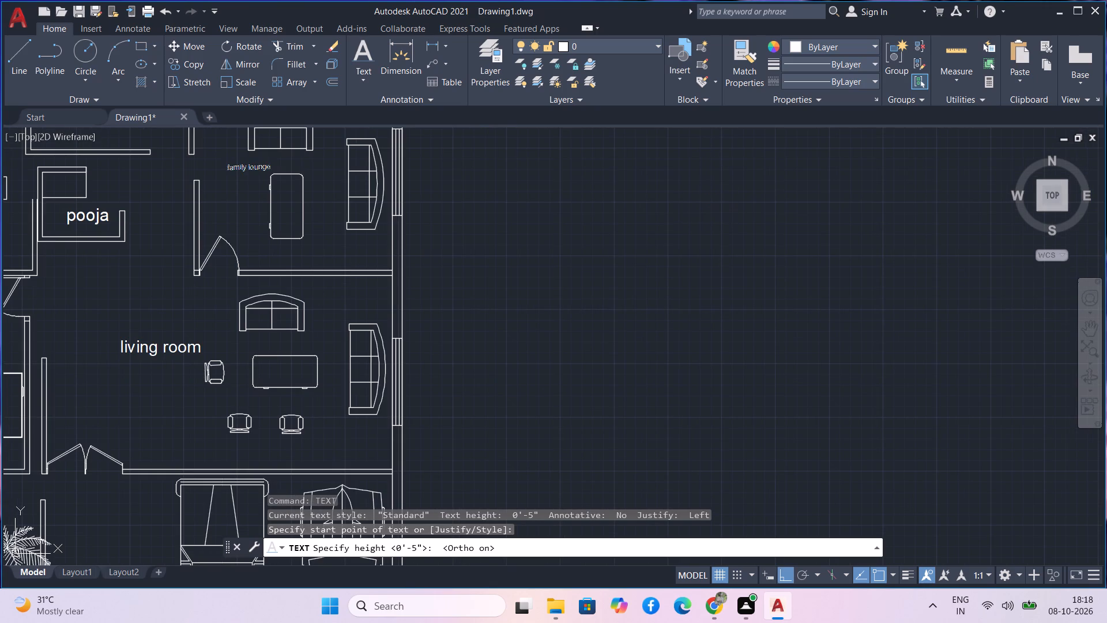
click(707, 169)
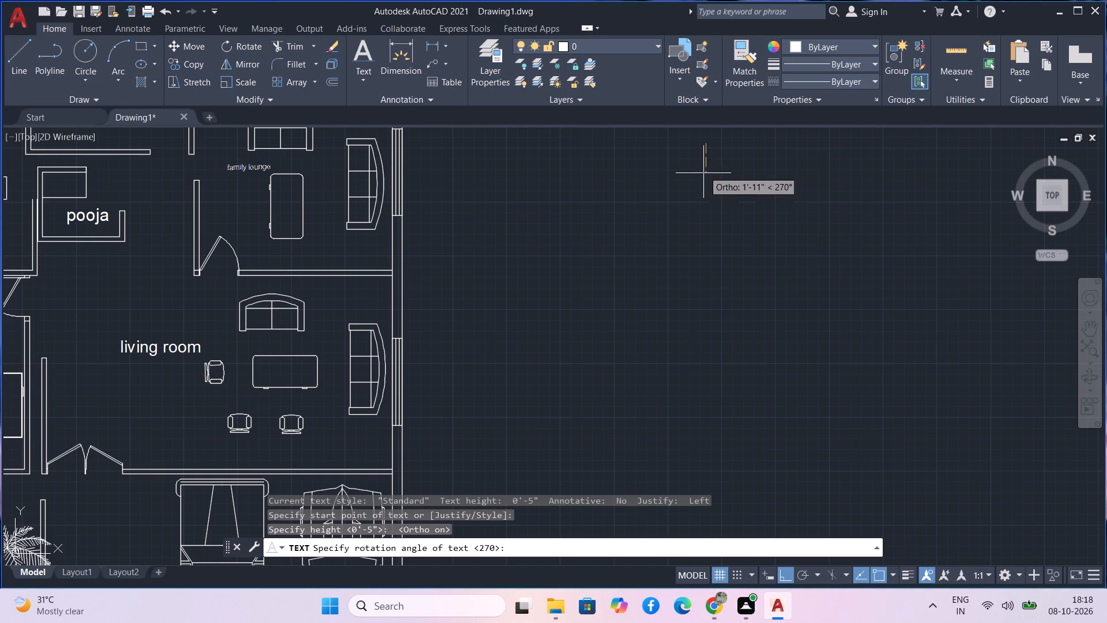
click(703, 174)
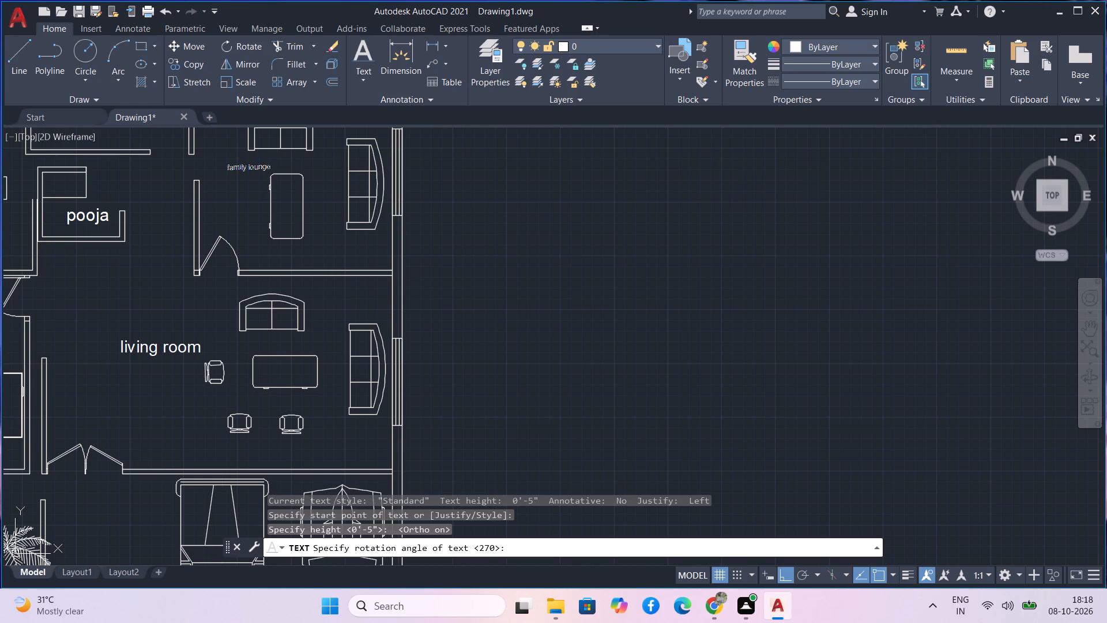
text(parking)
key(space)
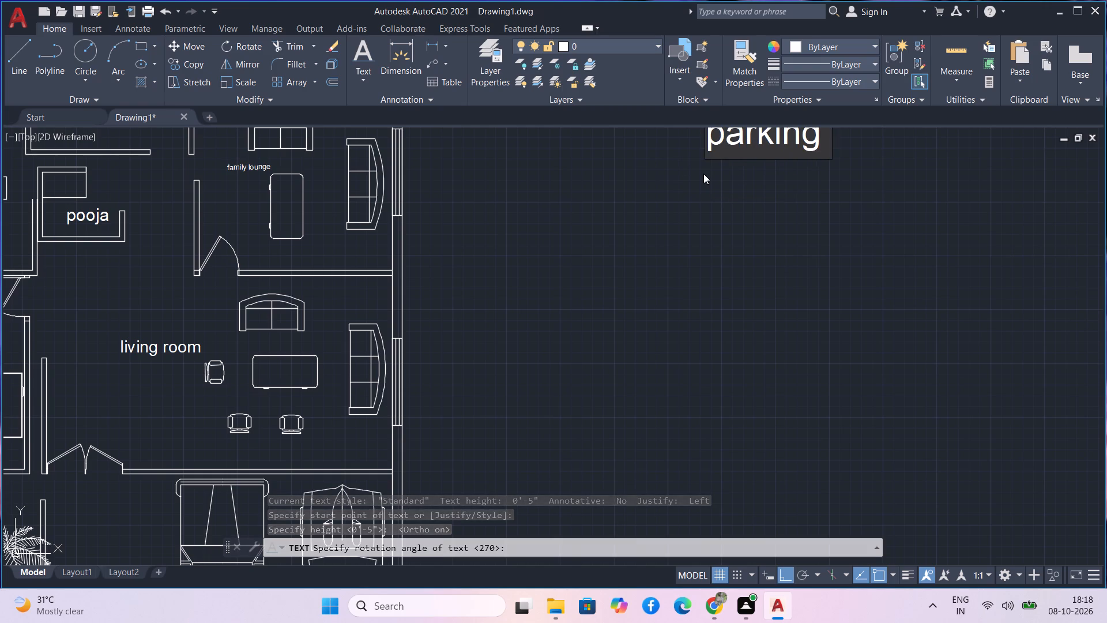
key(Return)
key(Return)
Rotate the vertical "parking" label by 90° about its upper end so it reads horizontally.
drag(729, 258, 729, 247)
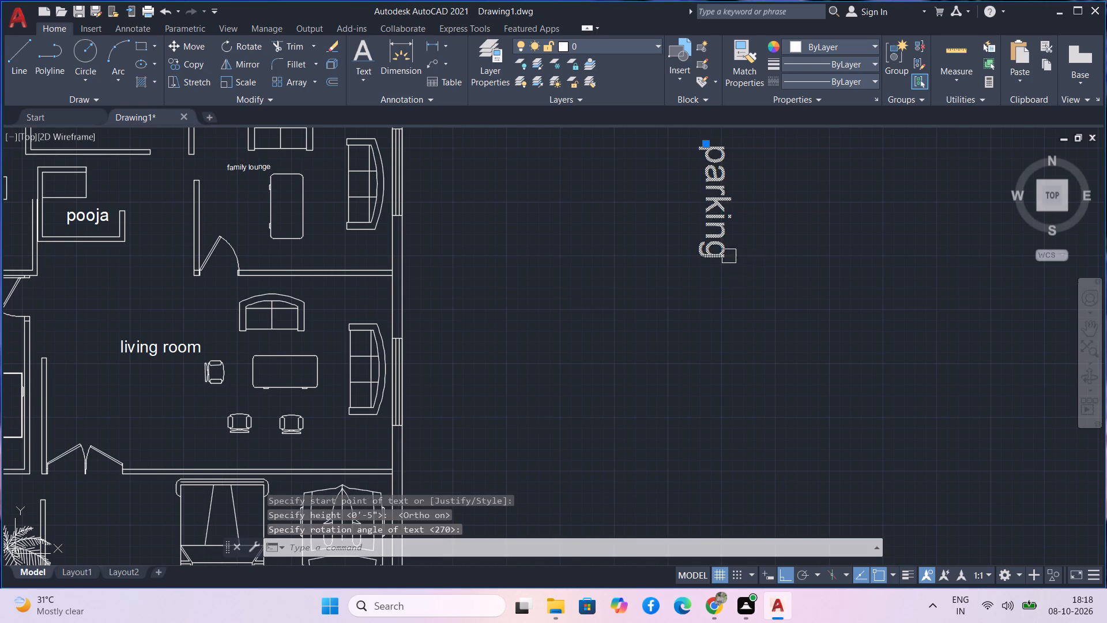
drag(729, 247, 729, 242)
click(726, 228)
text(ro)
key(space)
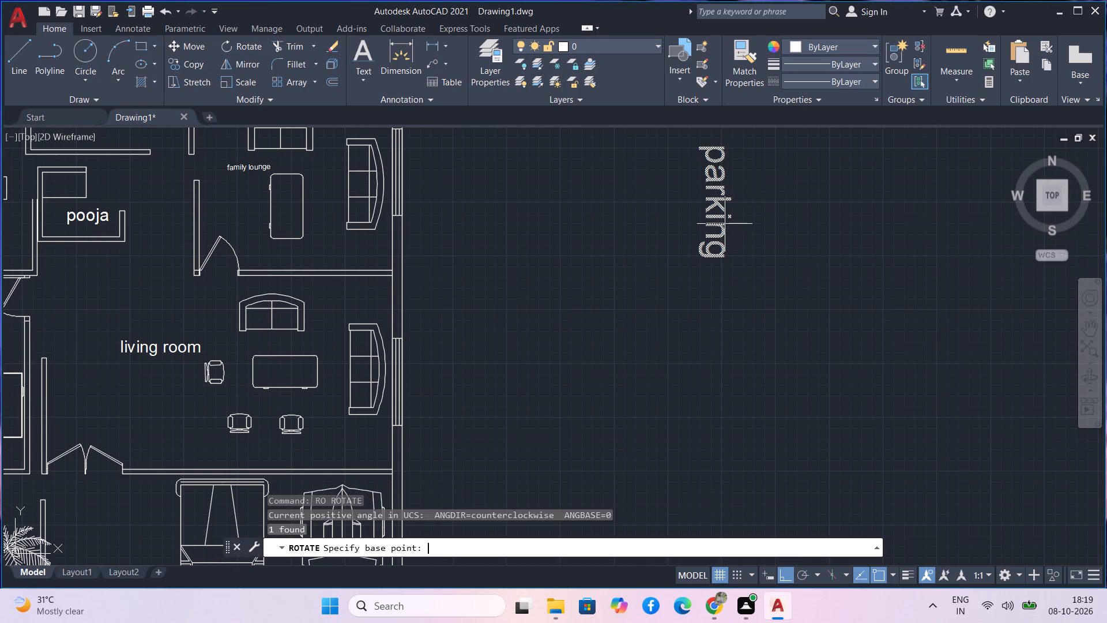
scroll(729, 227, down, 1)
middle_drag(731, 228, 730, 258)
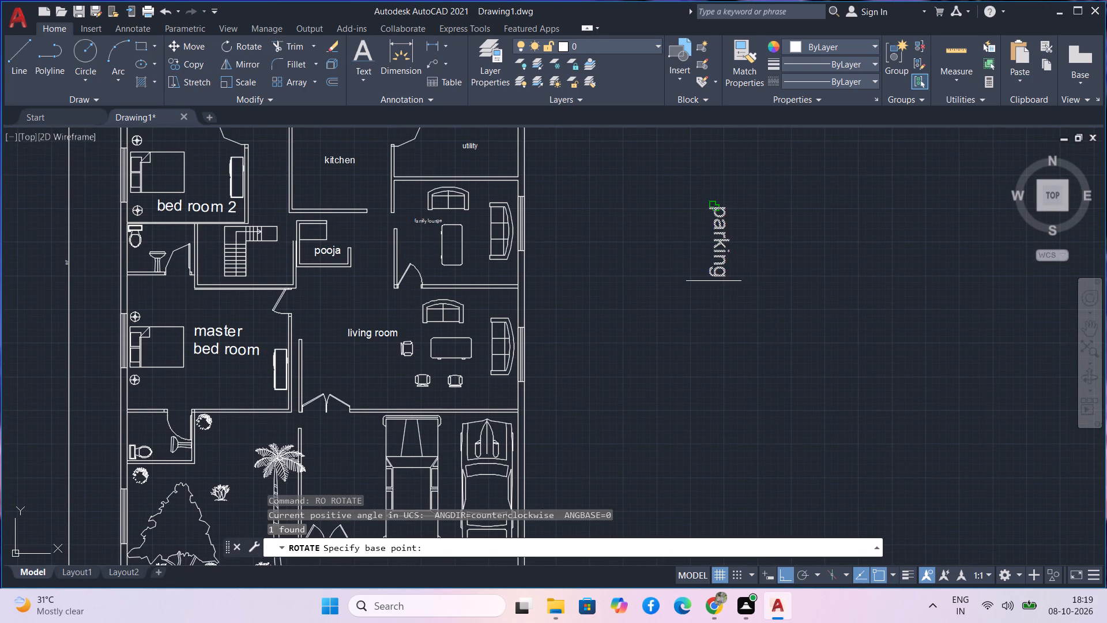
click(713, 275)
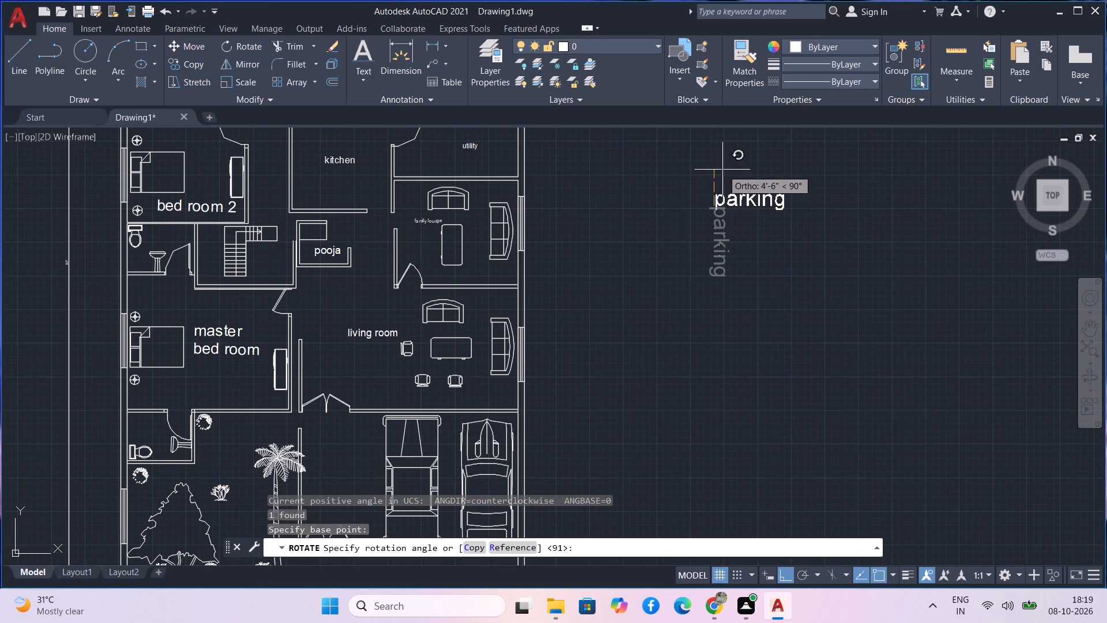
click(722, 170)
Move the "parking" label into the car area, between the palm tree and the parked cars, with Ortho off.
drag(824, 257, 801, 212)
click(725, 175)
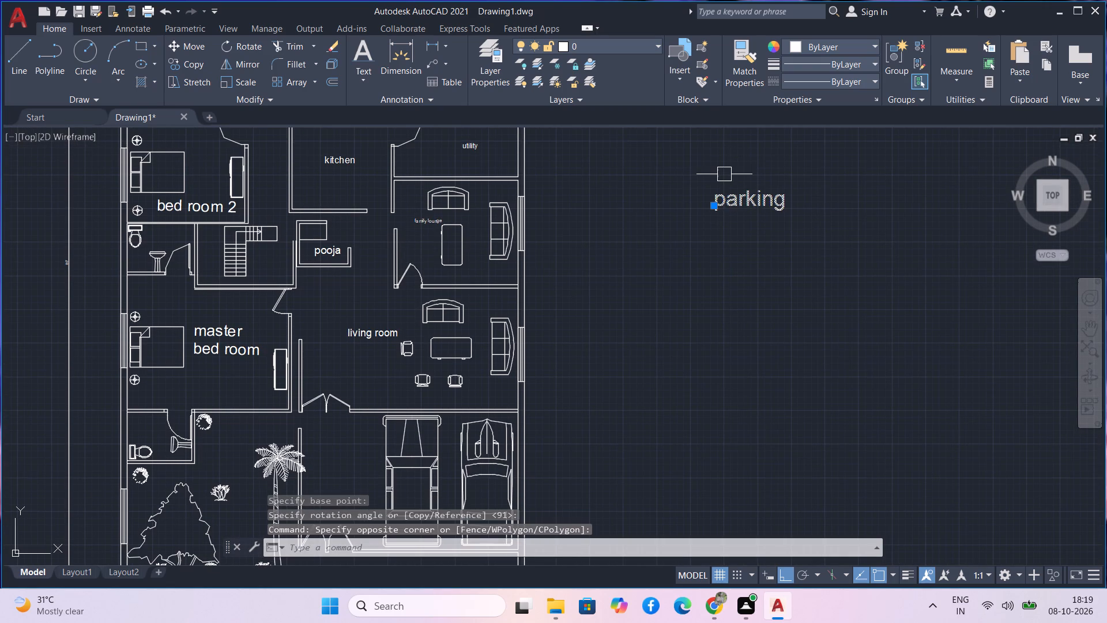
text(m)
key(space)
click(744, 198)
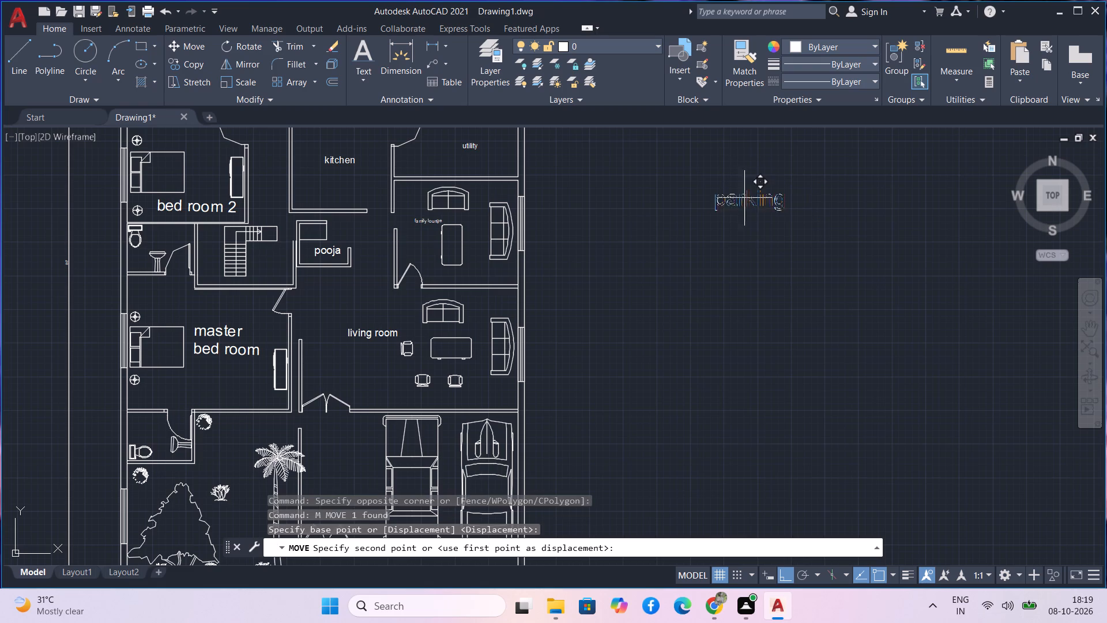
key(F8)
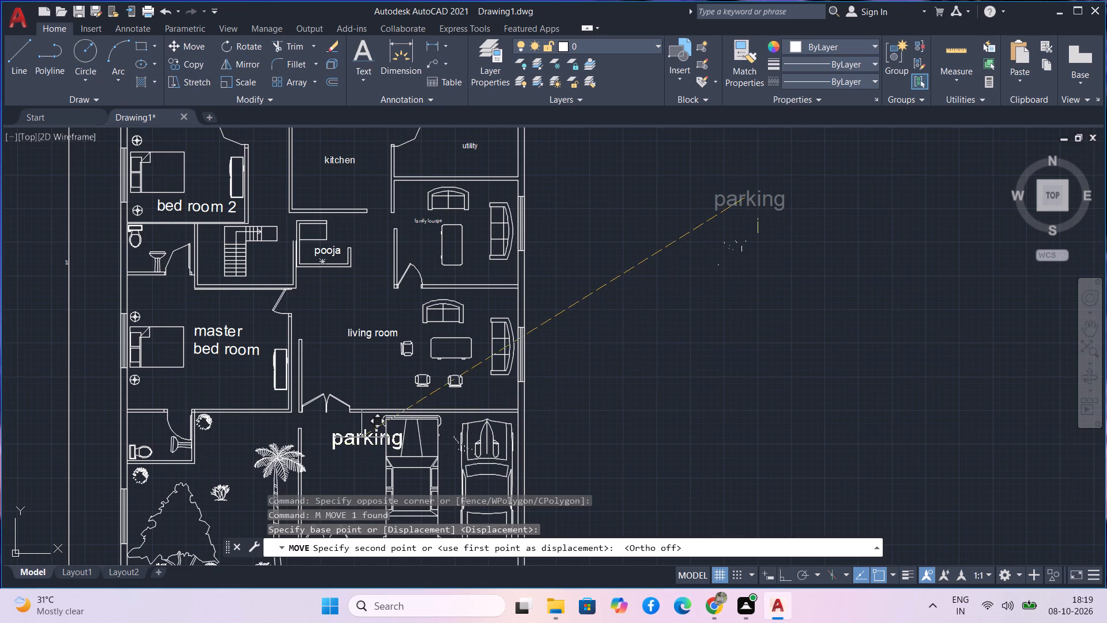
middle_drag(357, 442, 630, 328)
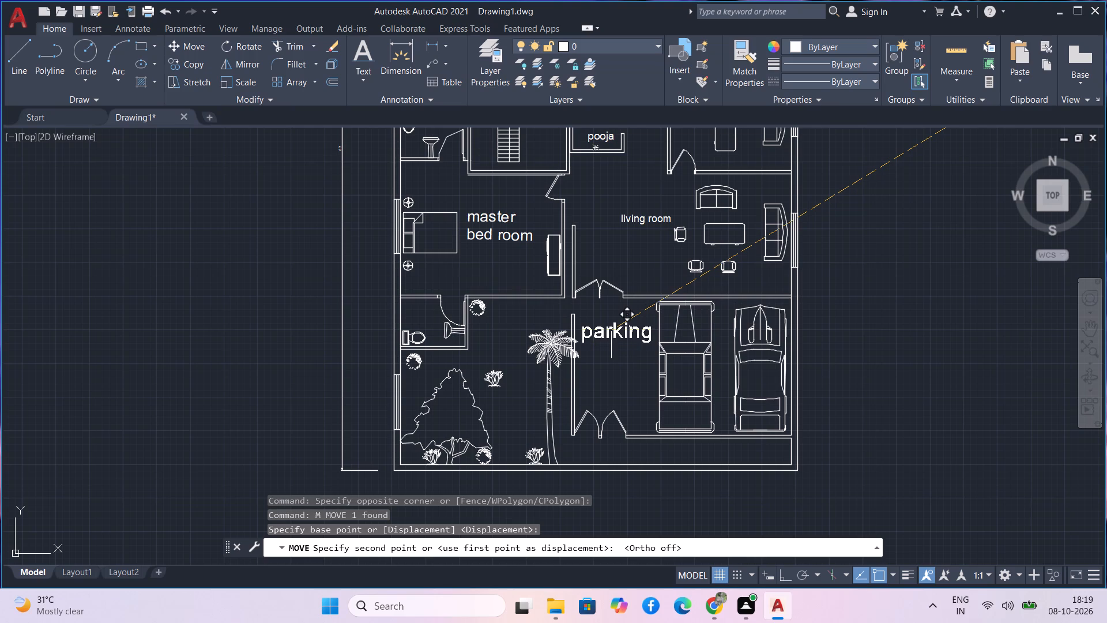
click(611, 331)
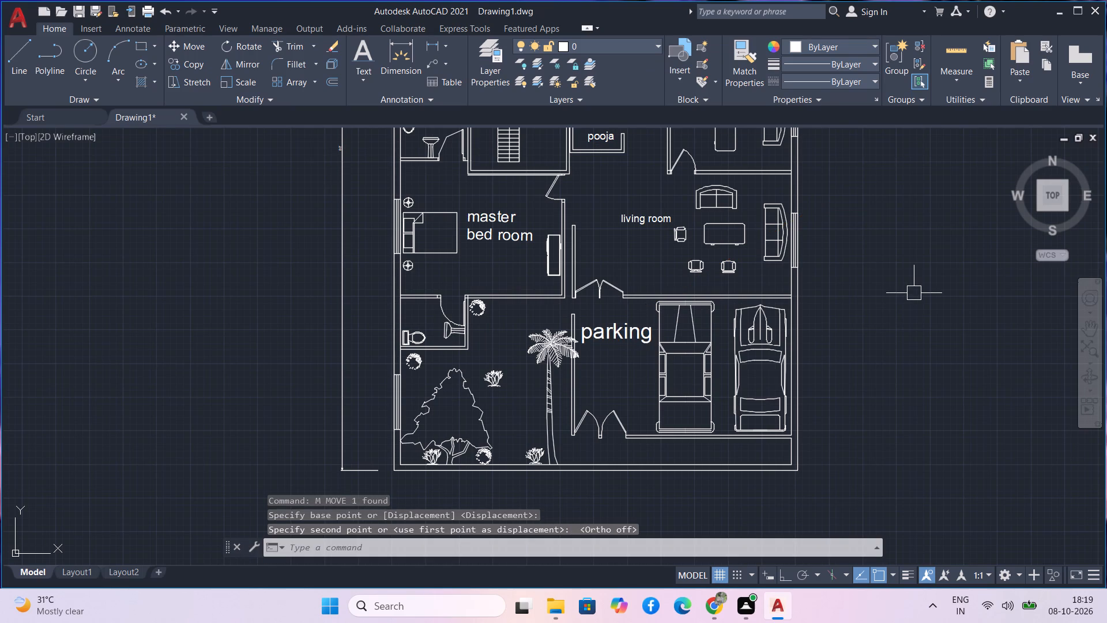
Add single-line text "main gate" in the empty space east of the plan, about 1'-2" high with a 270° rotation, using Ortho.
text(tec)
key(BackSpace)
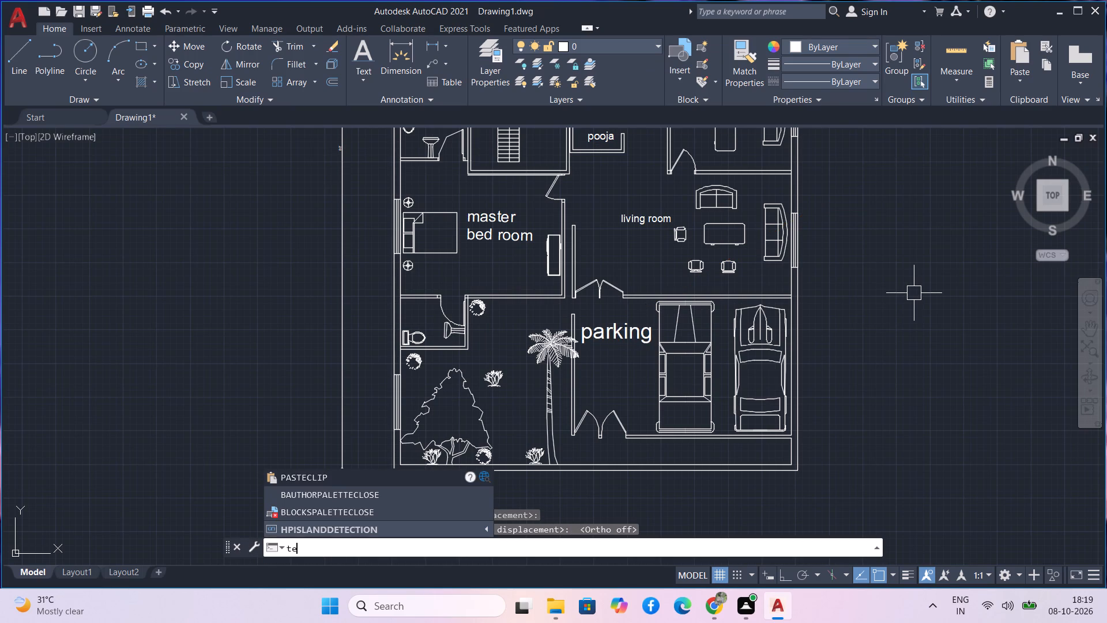
text(xt)
key(space)
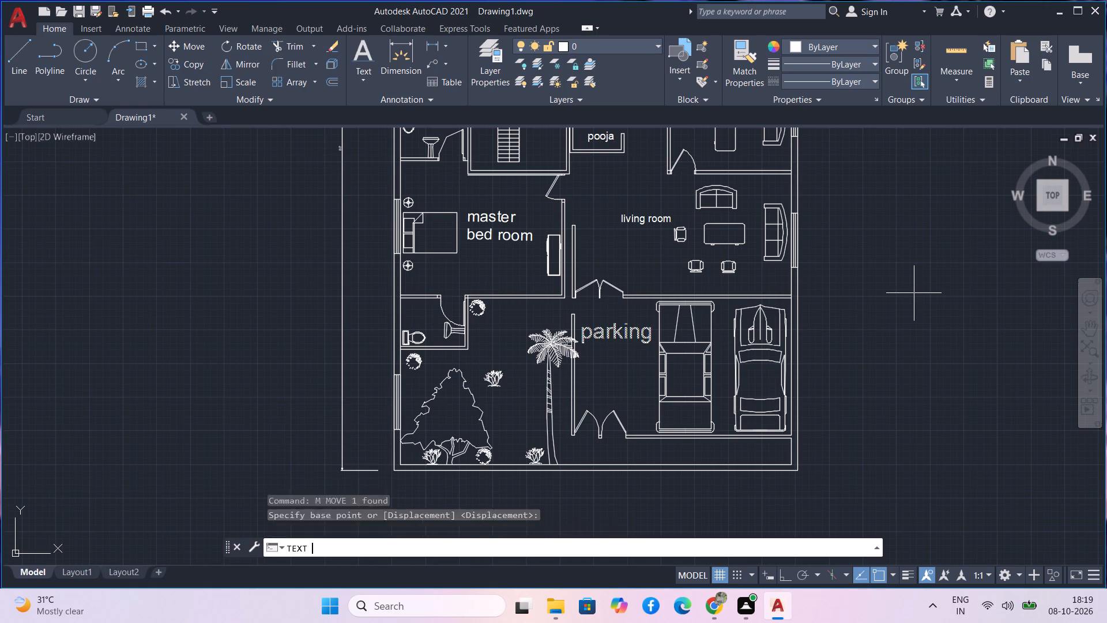
click(871, 245)
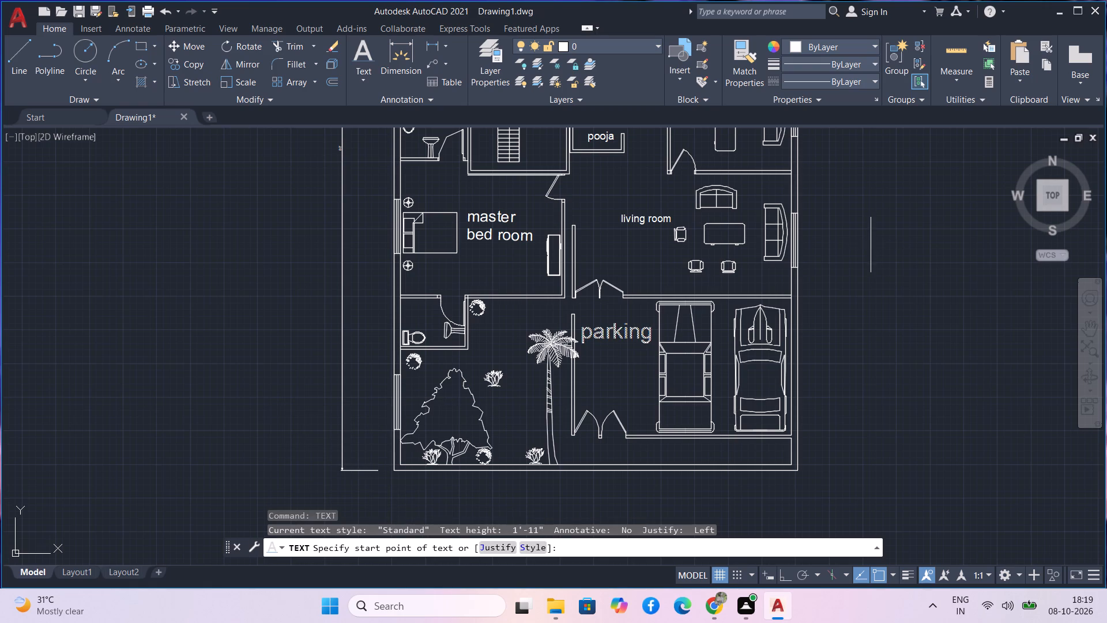
scroll(873, 254, up, 3)
key(F8)
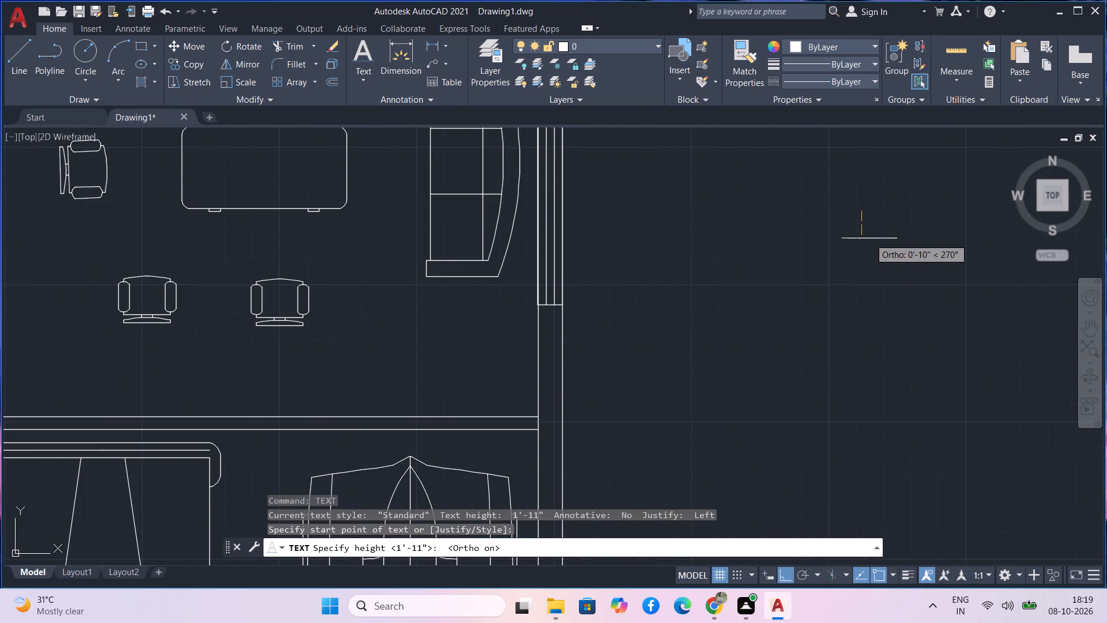
click(870, 250)
click(870, 250)
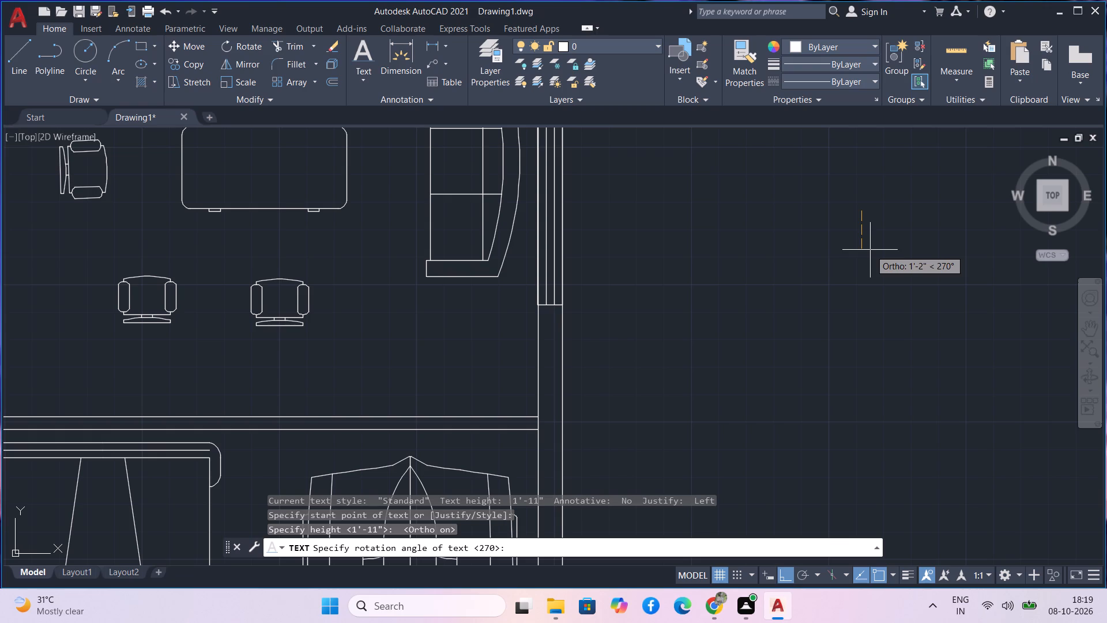
click(865, 245)
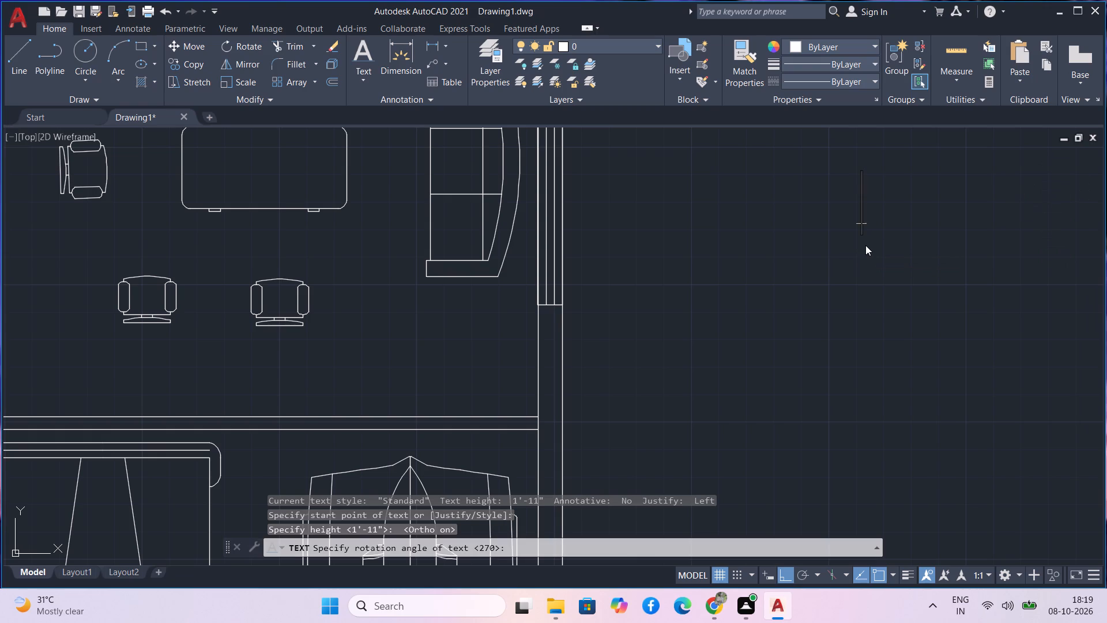
text(main gate)
key(space)
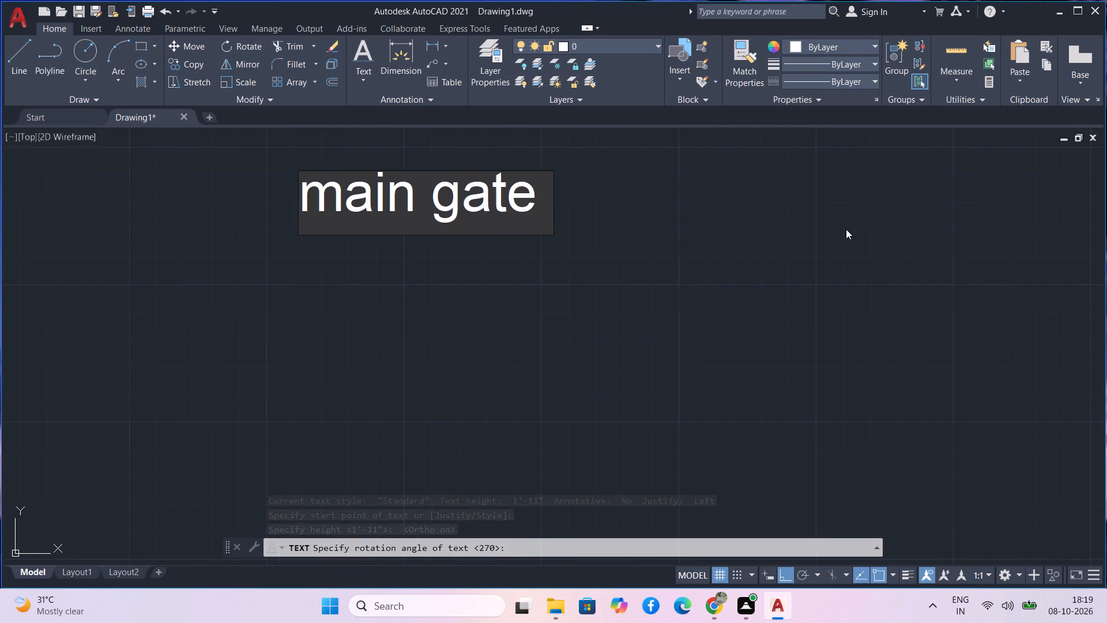
key(Return)
key(Return)
Rotate the vertical "main gate" label by 90° about its lower end, using Ortho, so it reads horizontally.
middle_drag(597, 292, 660, 310)
scroll(660, 310, down, 2)
drag(592, 390, 573, 355)
click(519, 237)
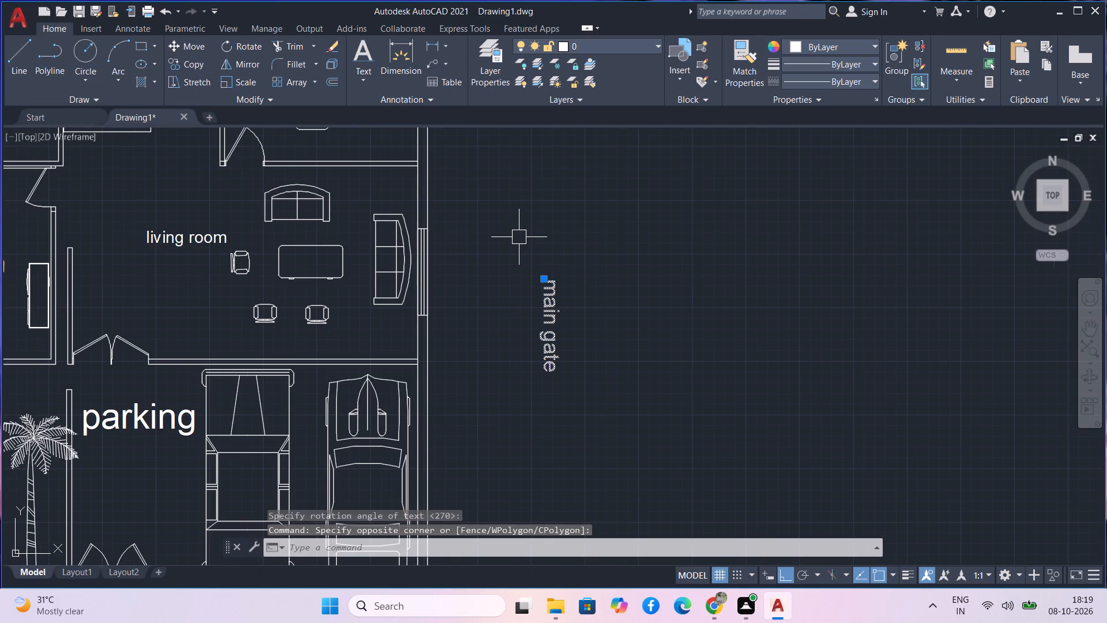
text(ro)
key(space)
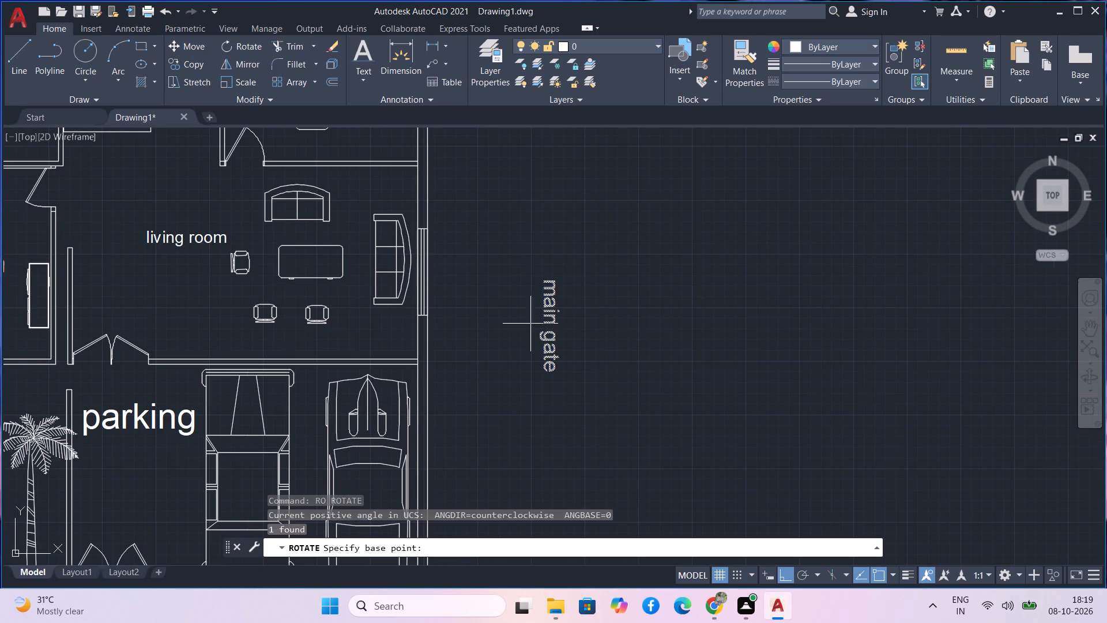
scroll(547, 372, up, 1)
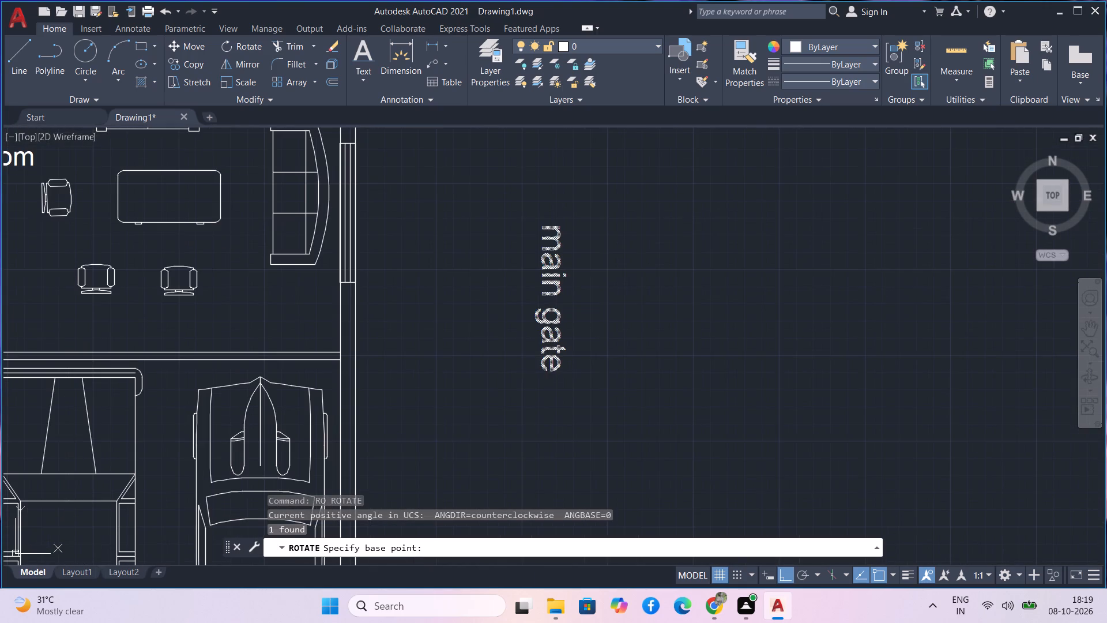
click(545, 366)
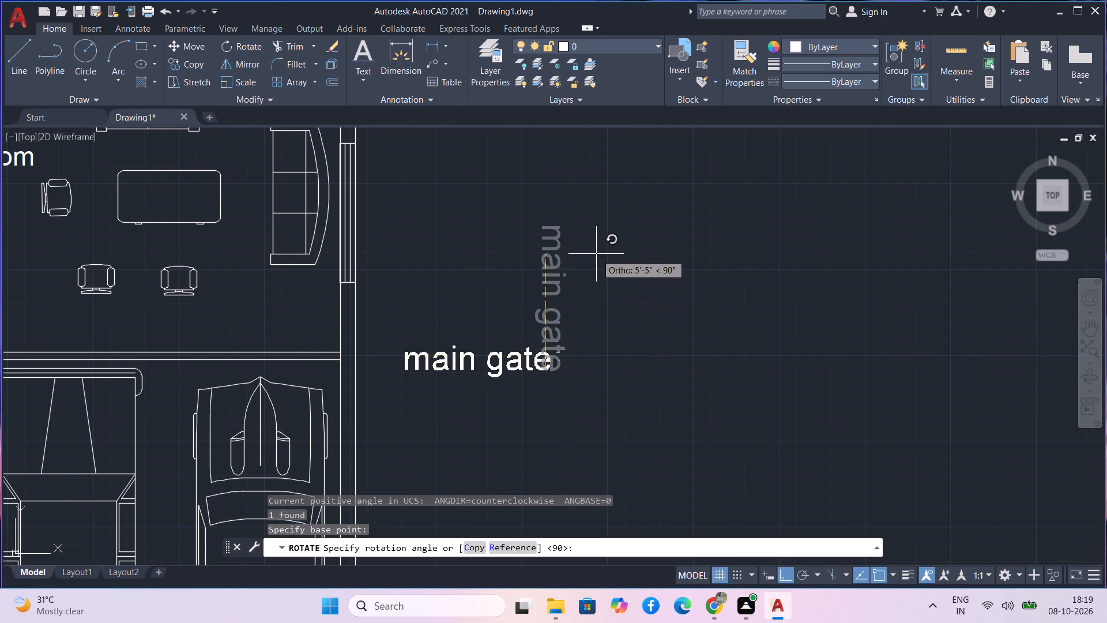
click(596, 254)
Move the "main gate" label just below the double-leaf gate at the parking area's south wall, with Ortho off.
drag(608, 423, 579, 381)
drag(524, 328, 515, 306)
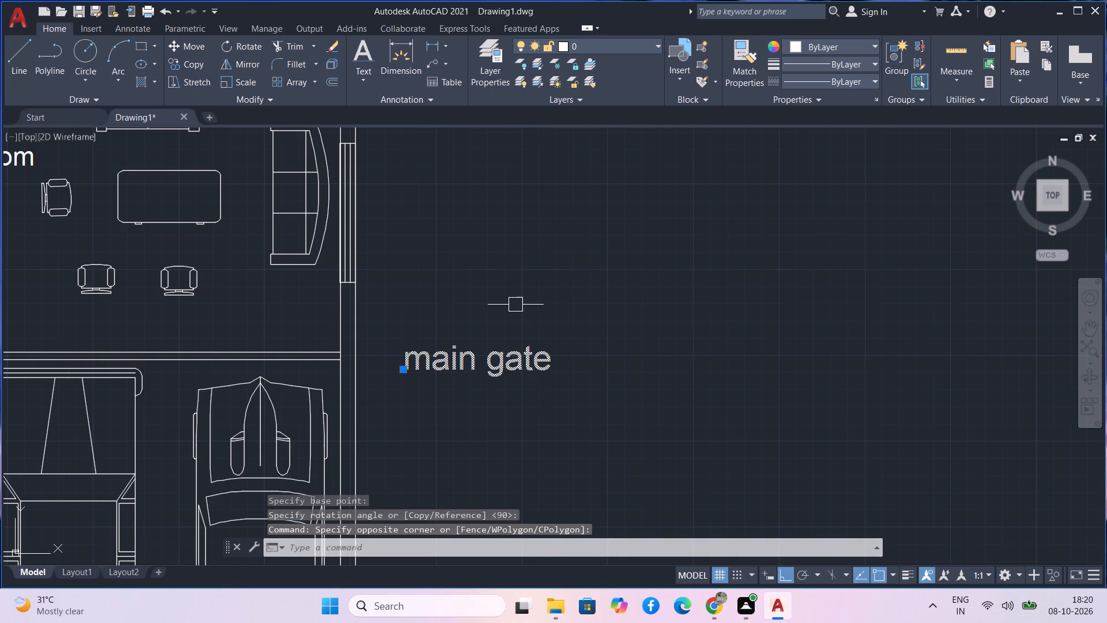
text(m)
key(space)
click(539, 369)
scroll(539, 369, down, 3)
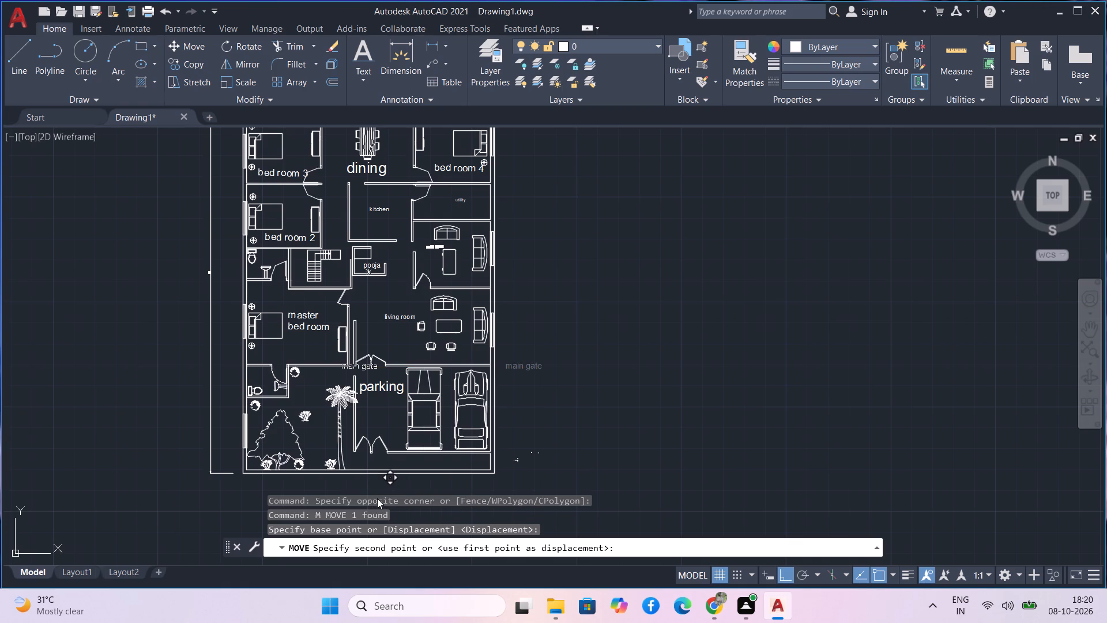
key(F8)
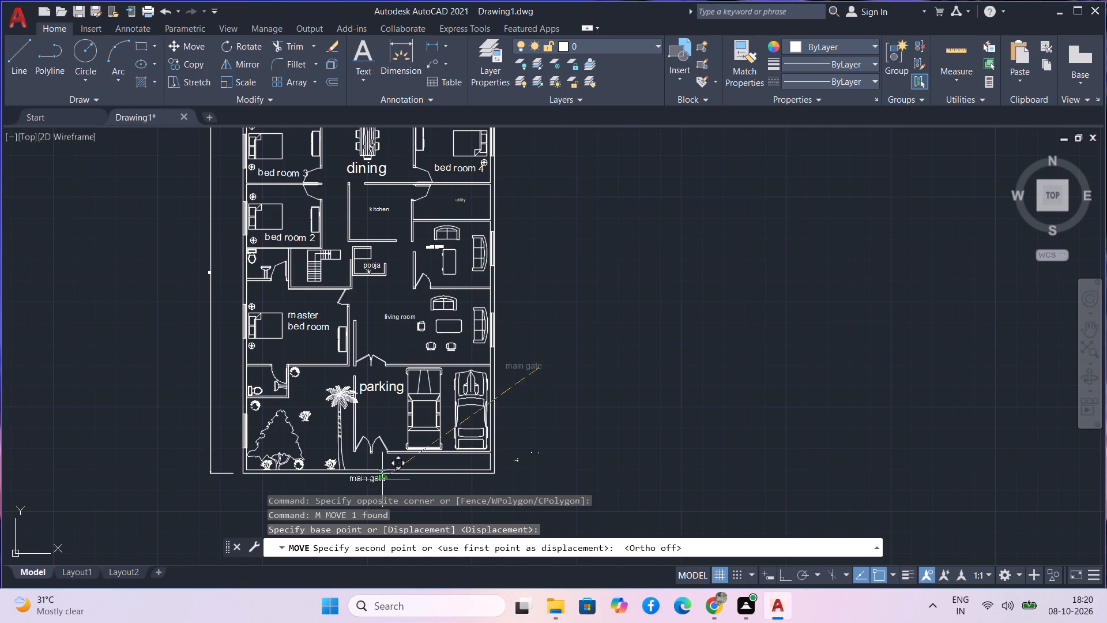
scroll(381, 475, up, 3)
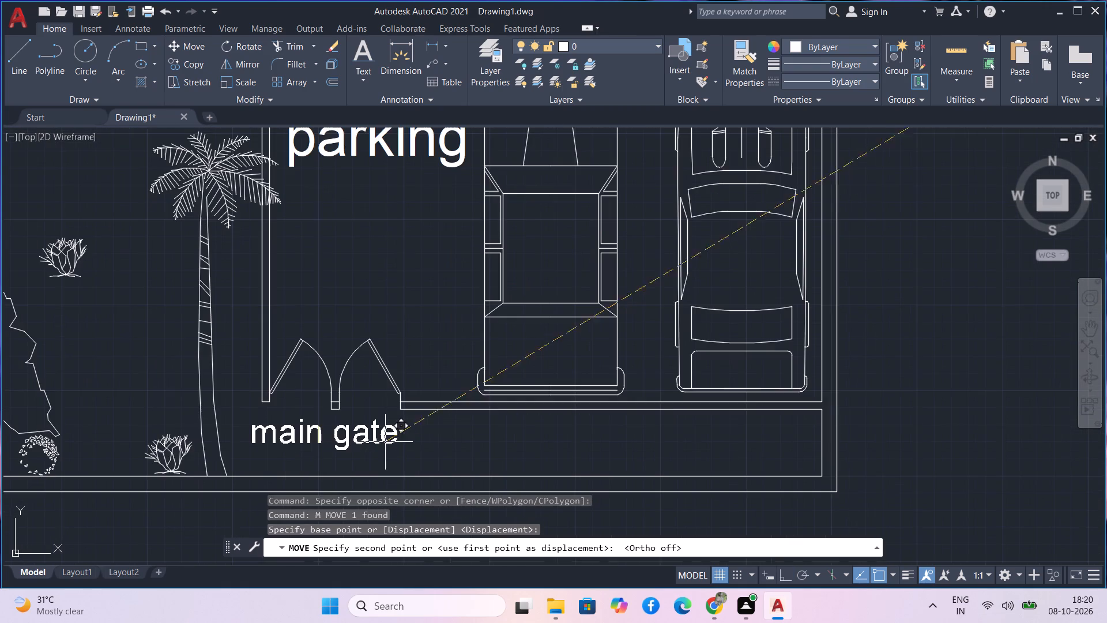
scroll(385, 442, up, 1)
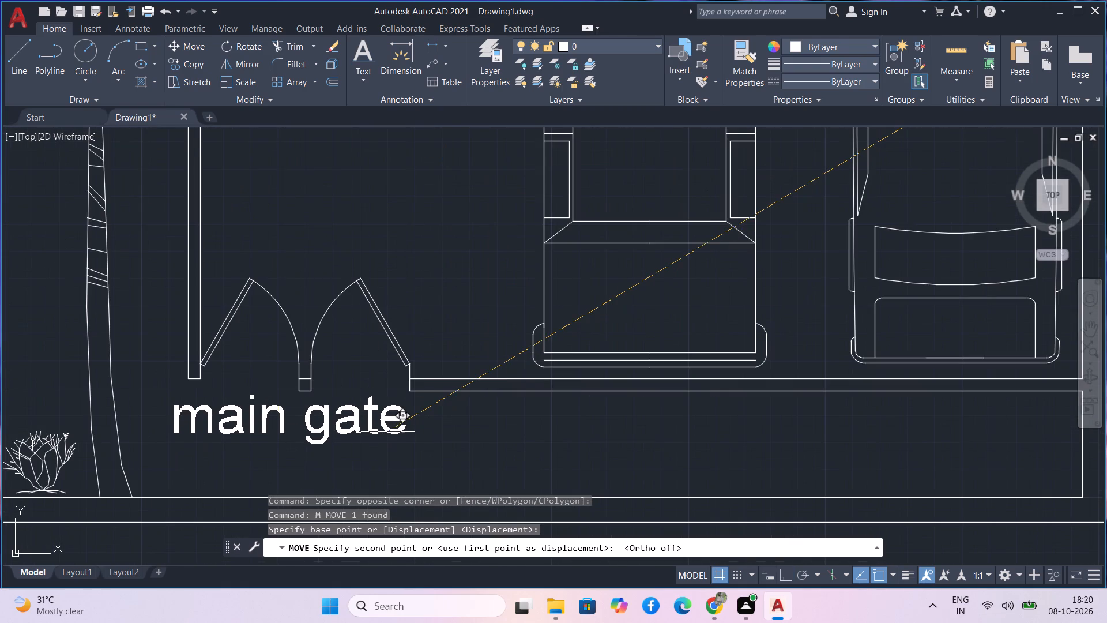
click(389, 431)
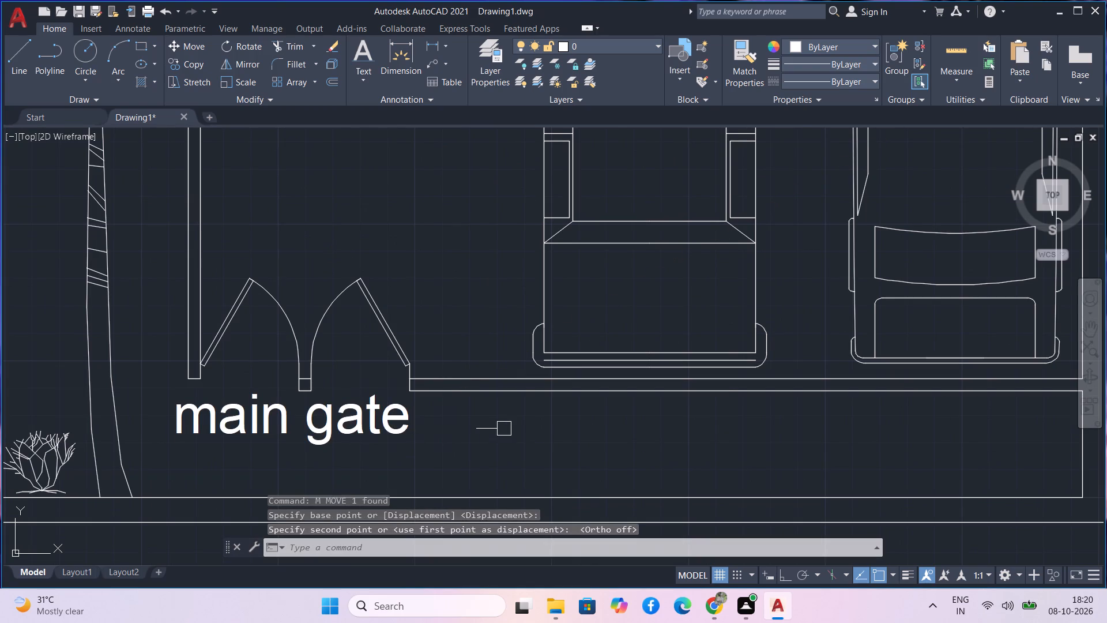
scroll(504, 429, down, 2)
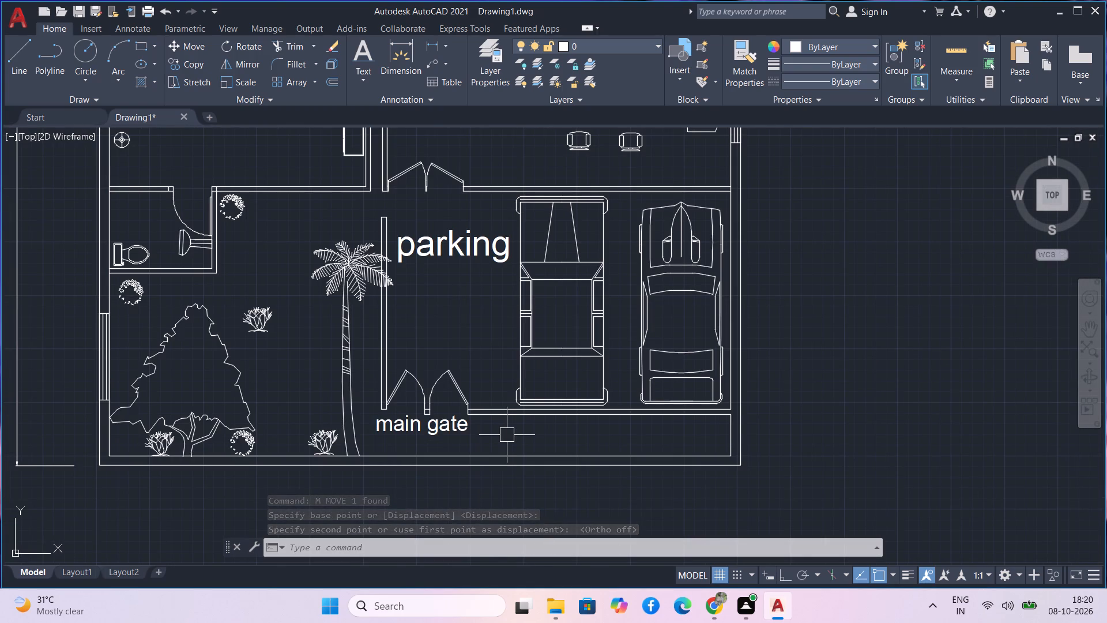
scroll(507, 438, down, 1)
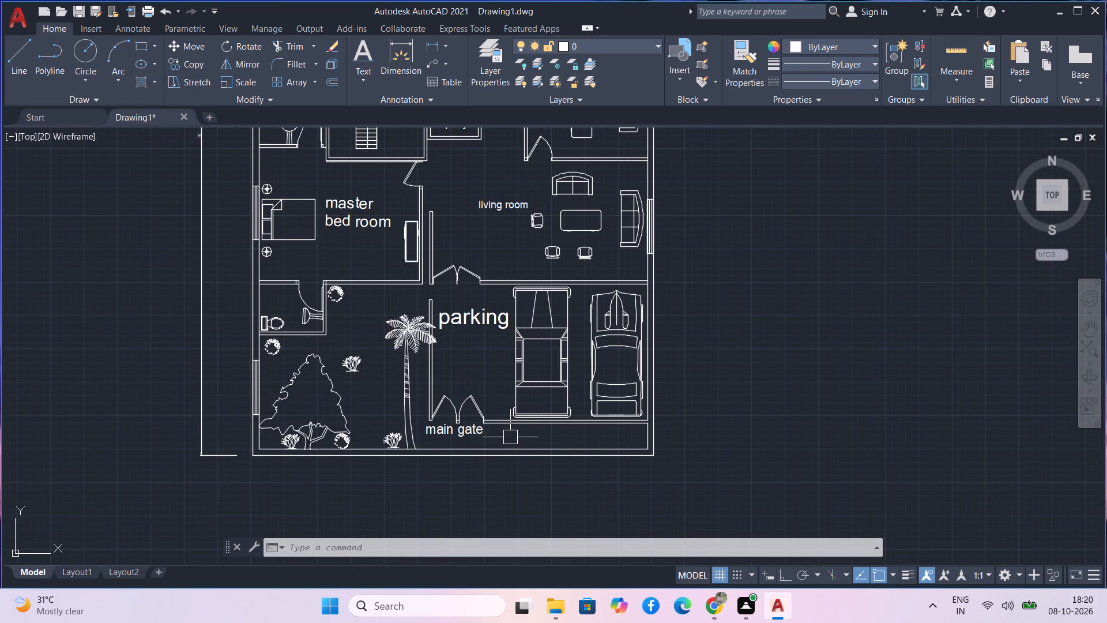
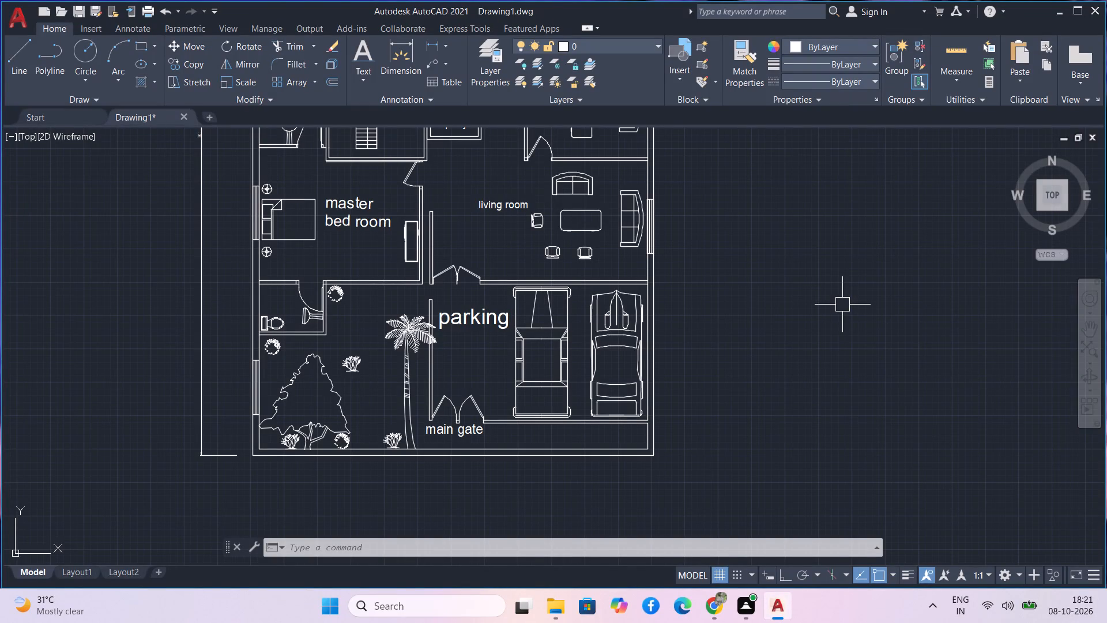
Add single-line text "washroom" in the empty space east of the plan, with a 270° rotation.
text(text)
key(space)
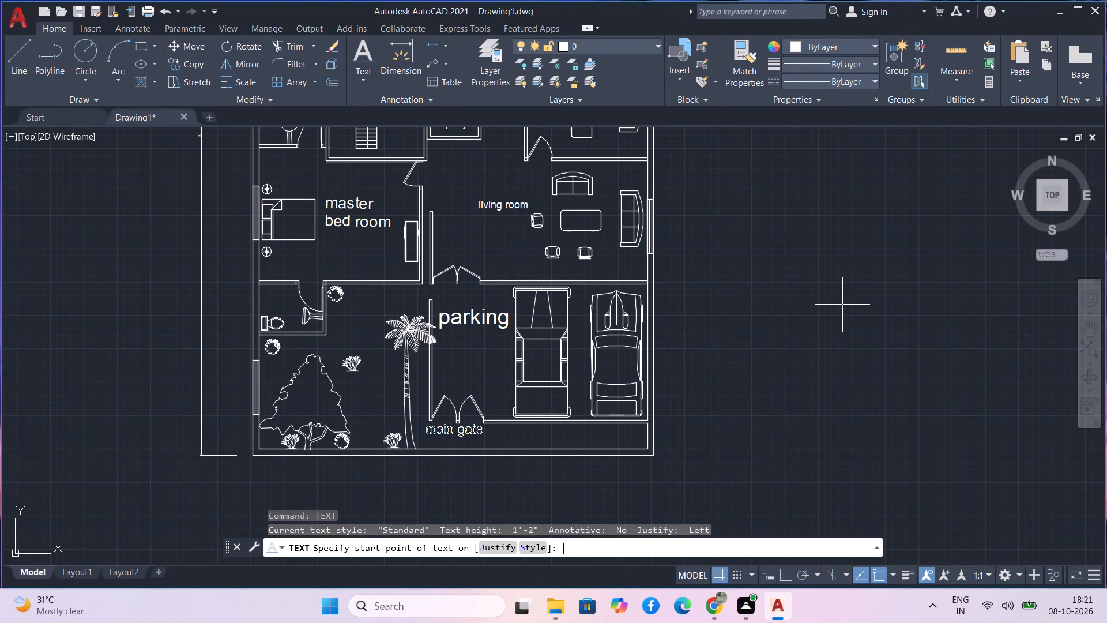
click(807, 267)
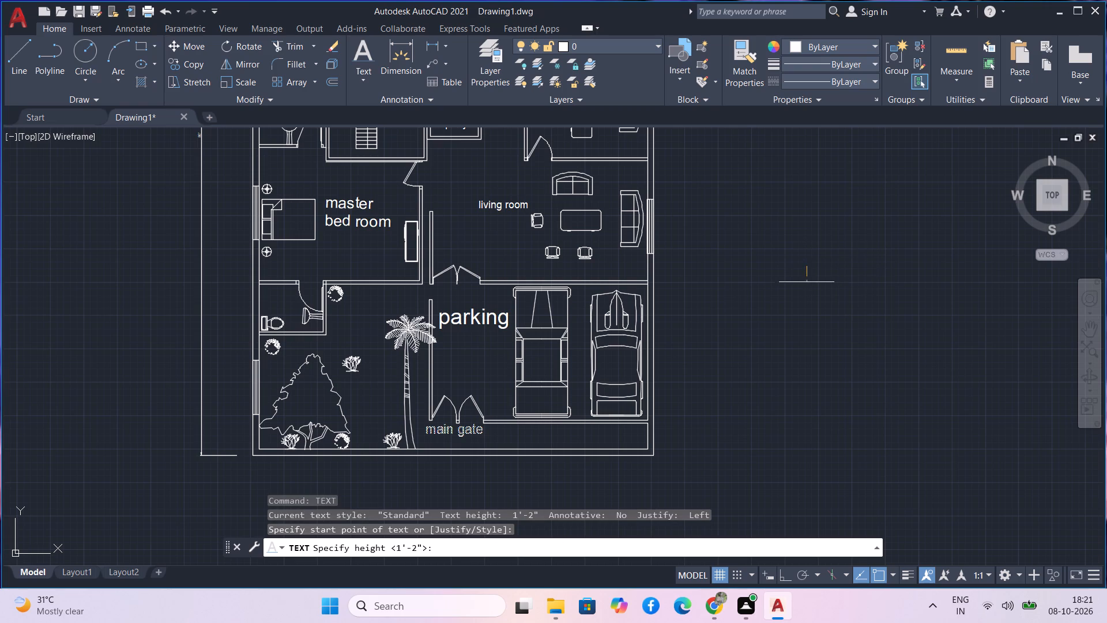
scroll(807, 287, up, 2)
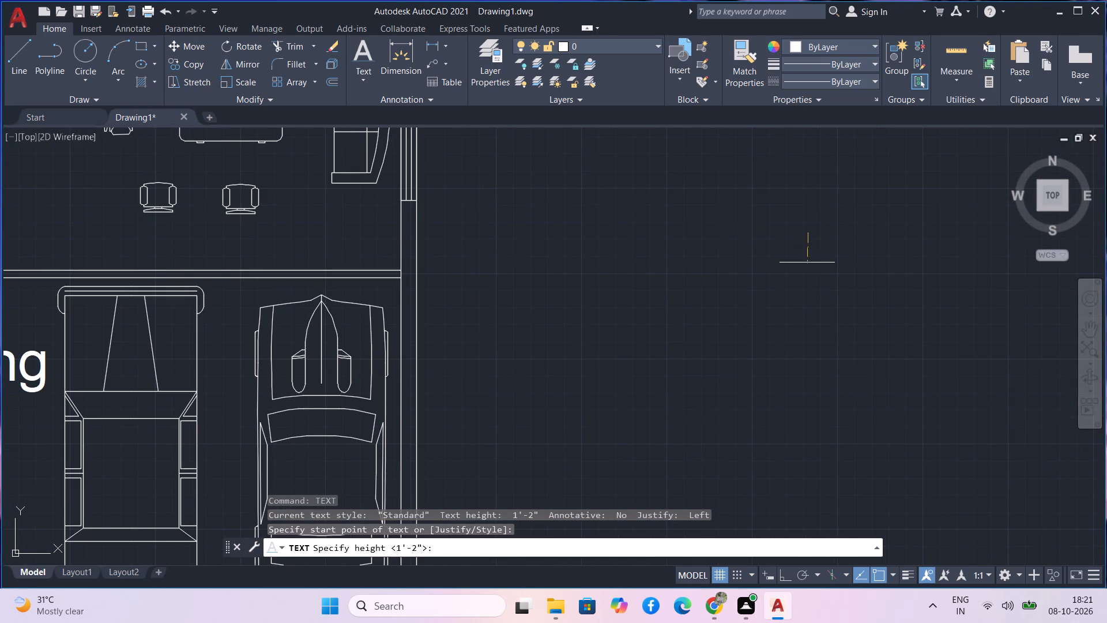
double_click(807, 262)
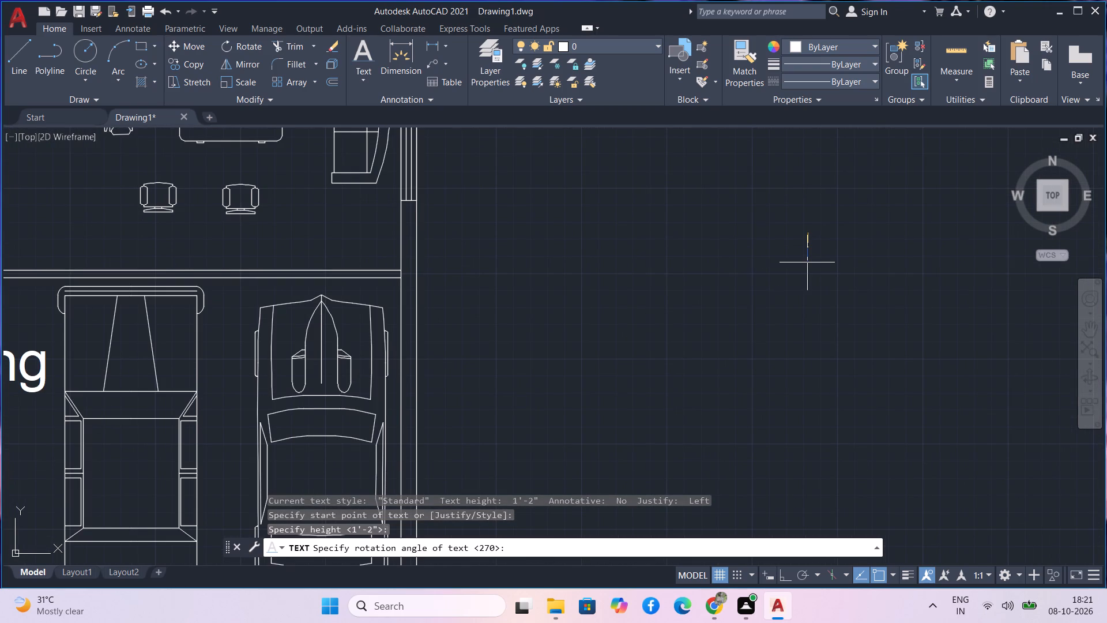
key(Return)
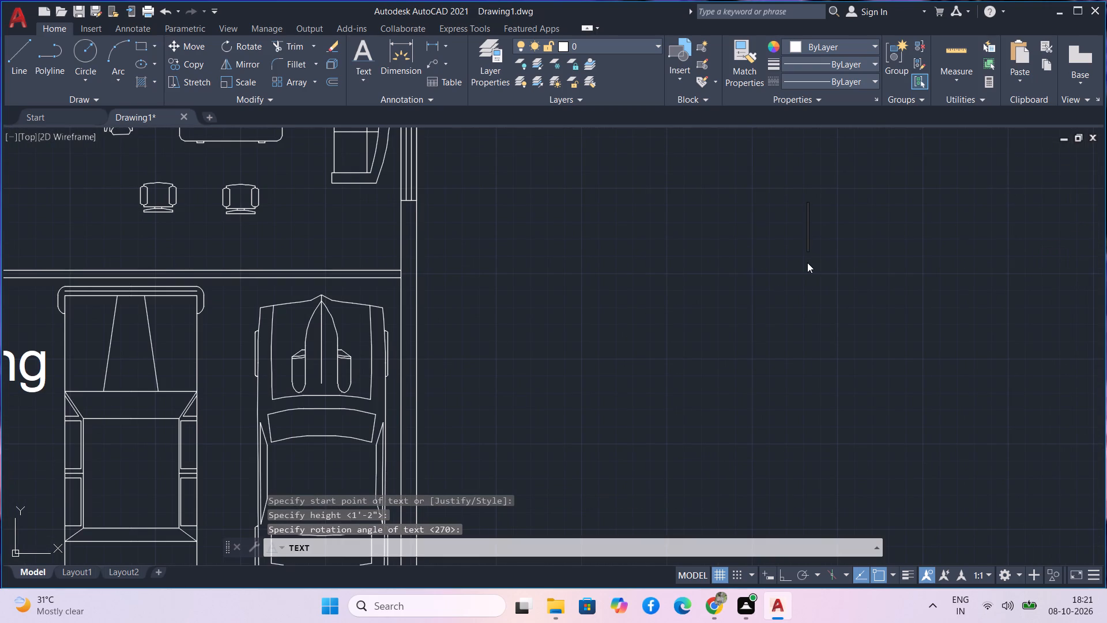
text(wash)
text(room)
key(space)
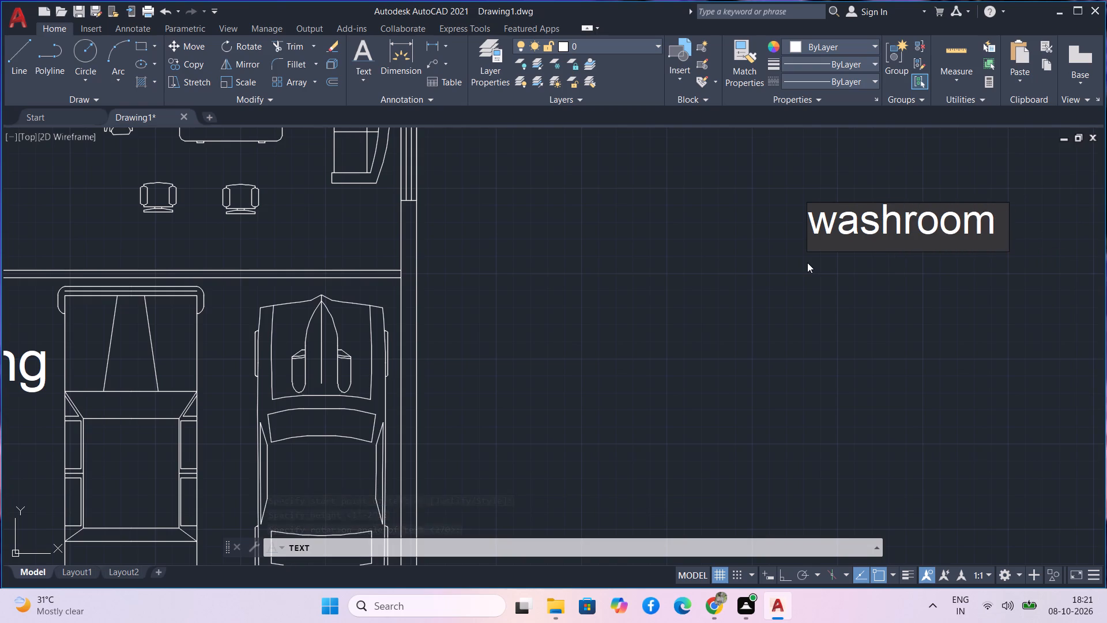
scroll(807, 262, down, 3)
middle_drag(796, 302, 809, 445)
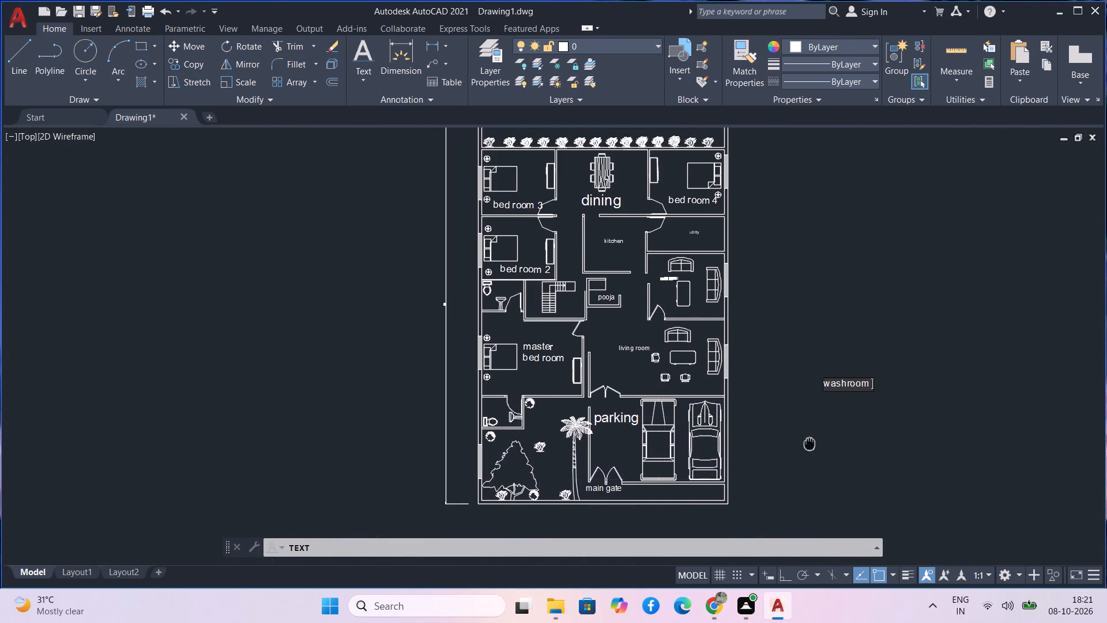
middle_drag(809, 445, 802, 468)
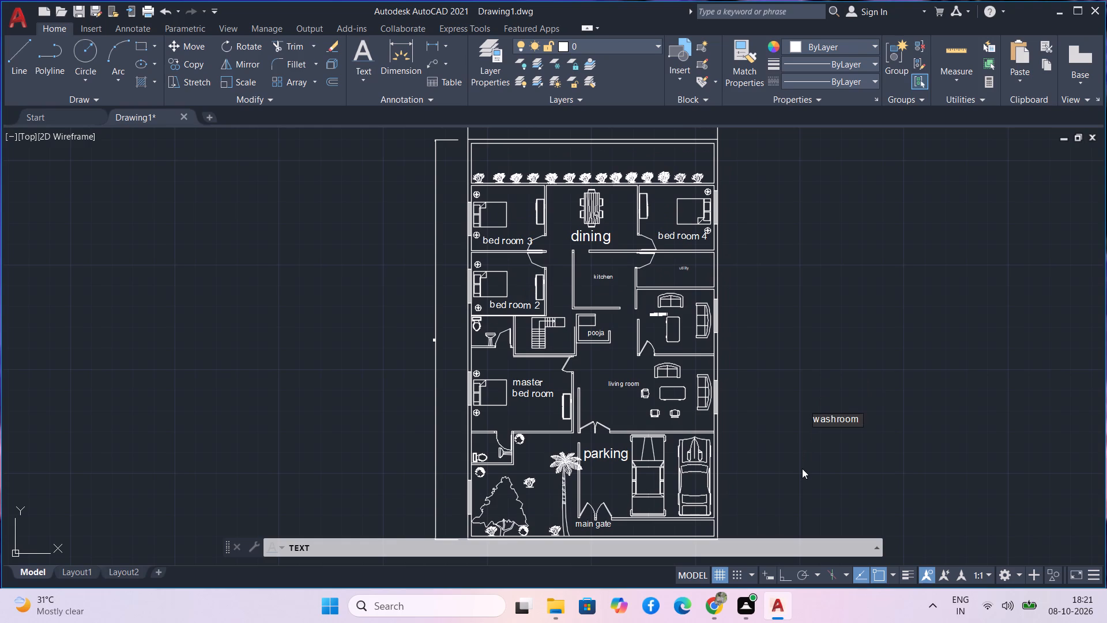
middle_drag(778, 427, 748, 386)
key(Return)
key(Return)
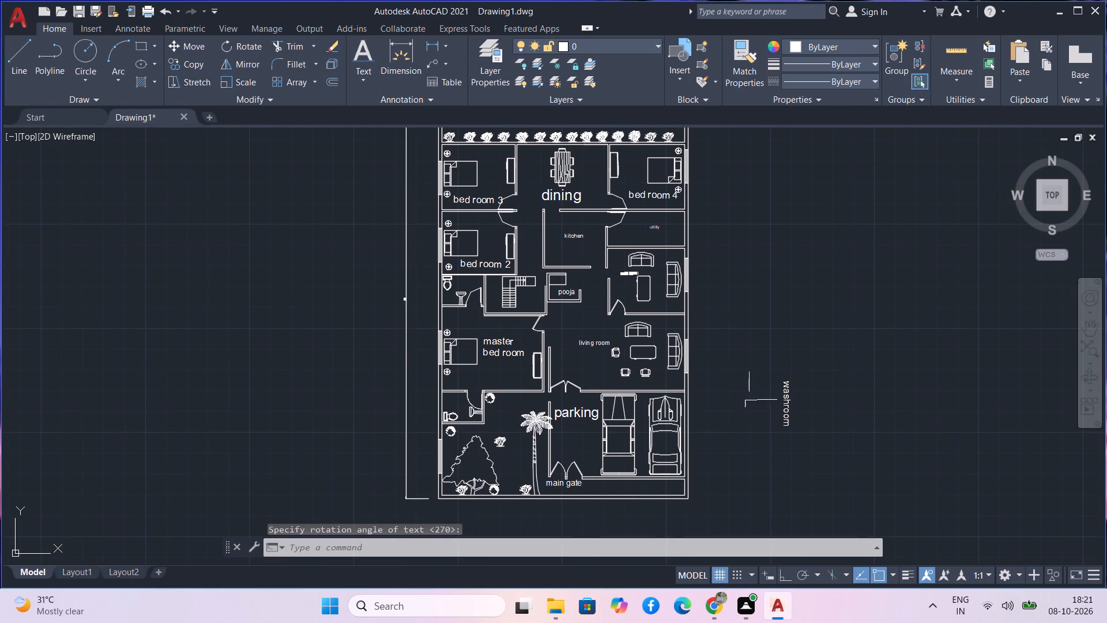
Copy the vertical "washroom" label once, placing the duplicate a short distance to its east and slightly lower.
drag(791, 438, 762, 377)
click(758, 325)
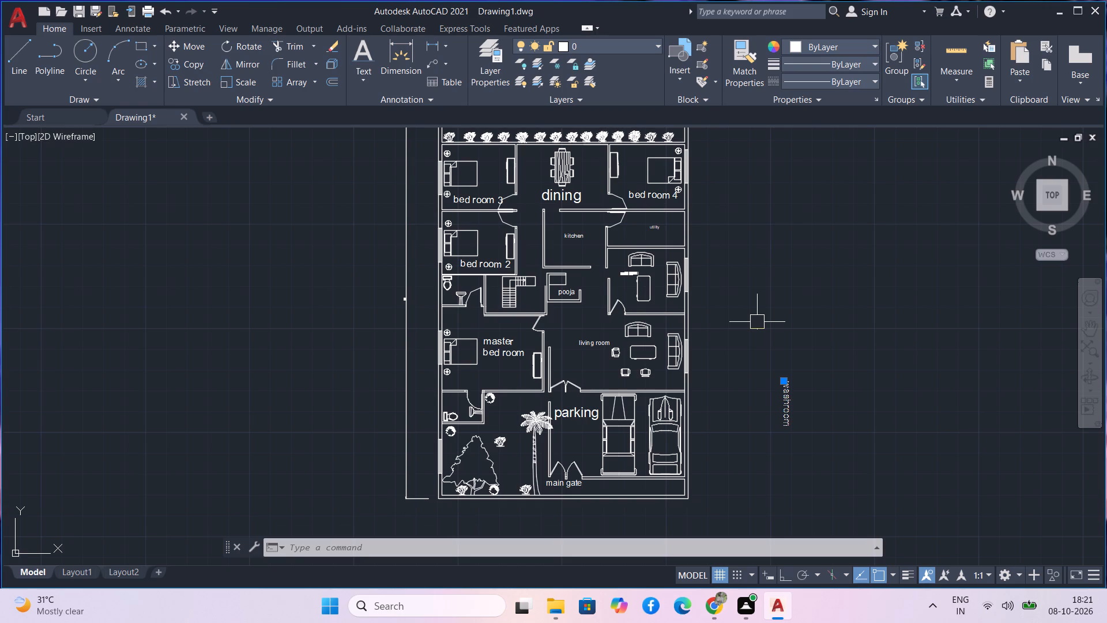
text(co)
key(space)
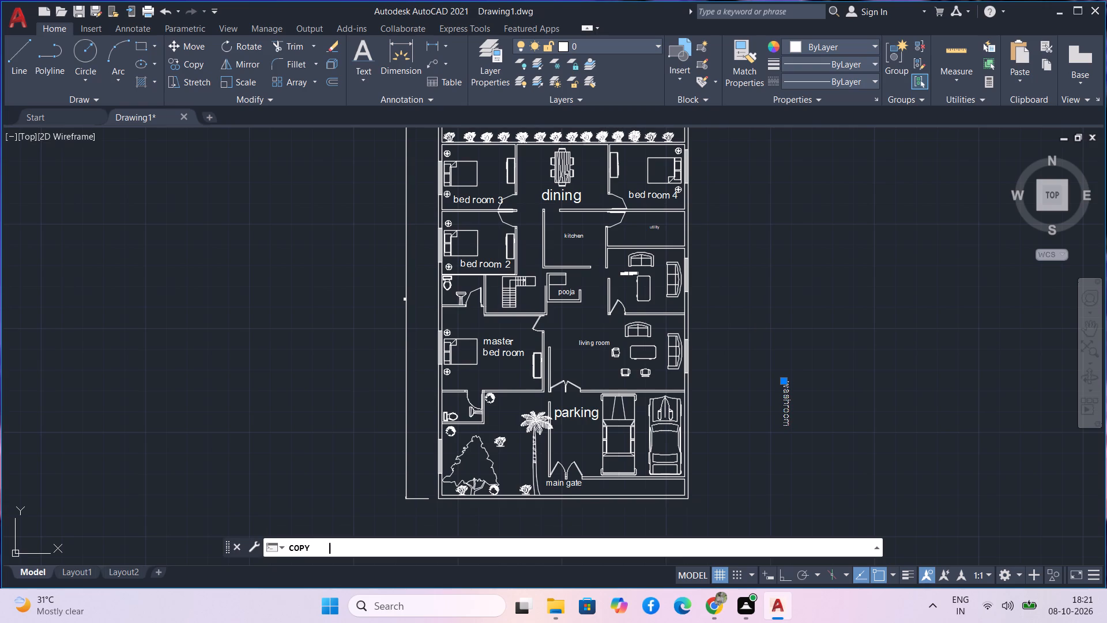
click(791, 408)
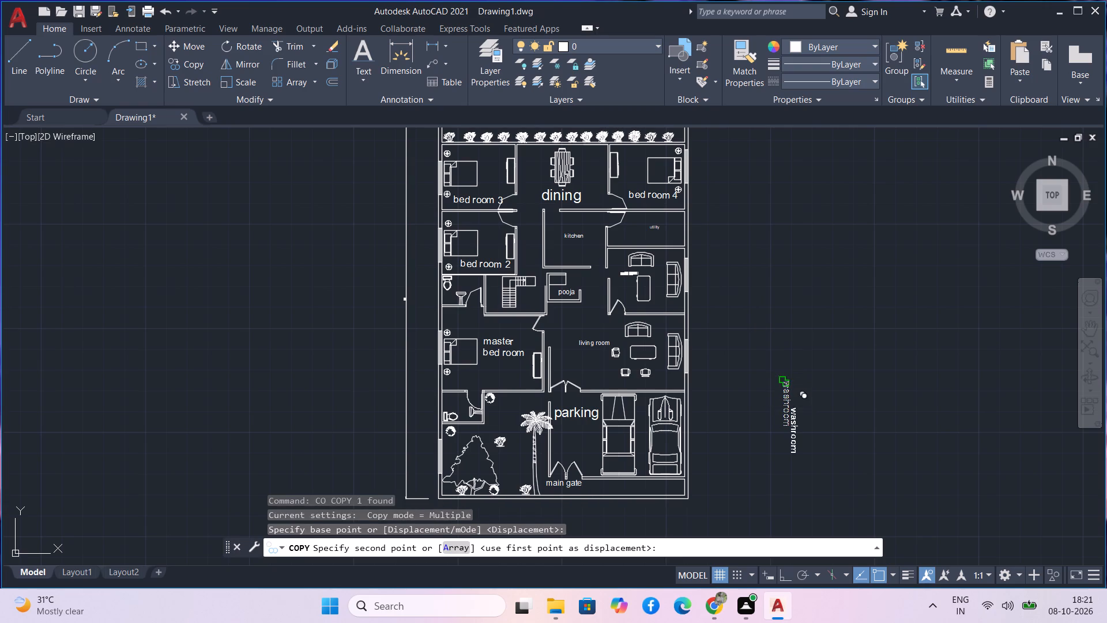
click(864, 406)
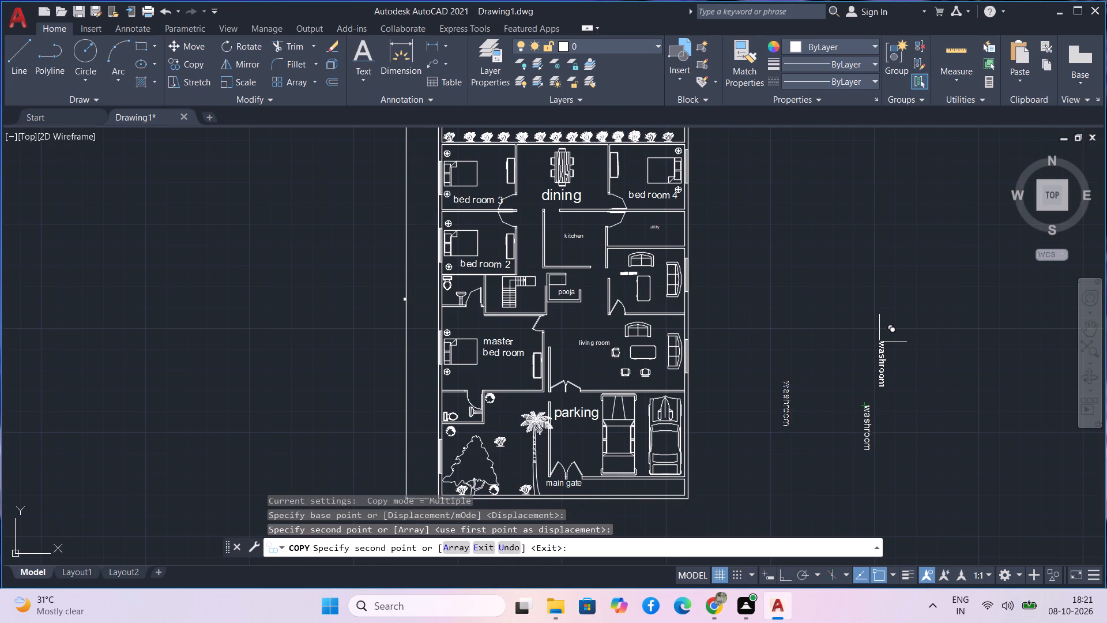
key(Escape)
Rotate both vertical "washroom" labels together by 90° with Ortho on, so they read horizontally.
drag(887, 469, 884, 461)
click(775, 323)
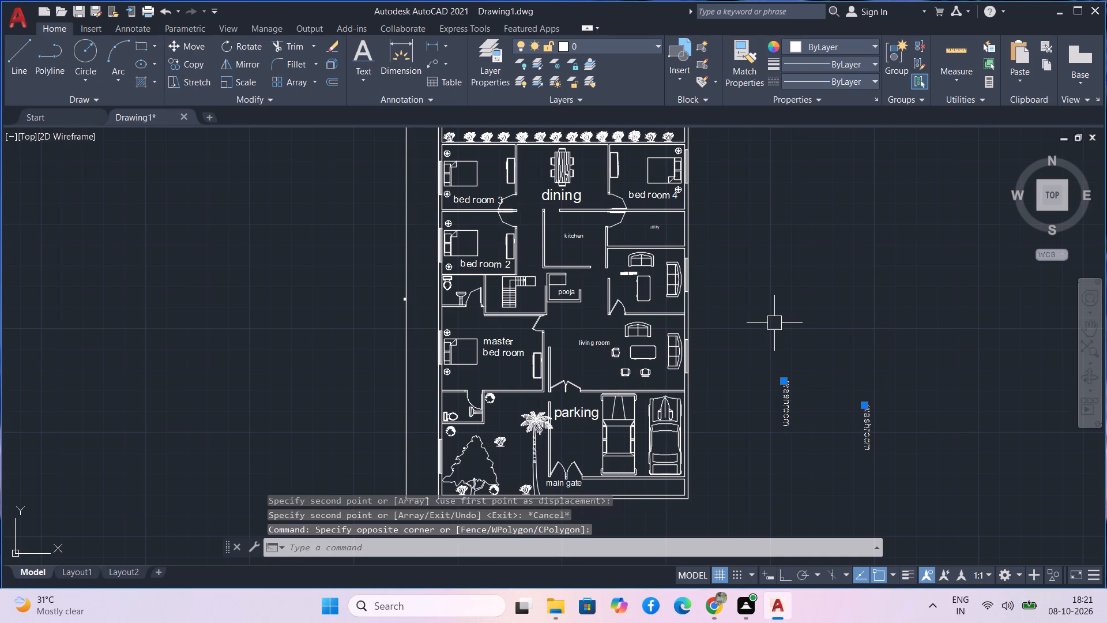
text(ro)
key(space)
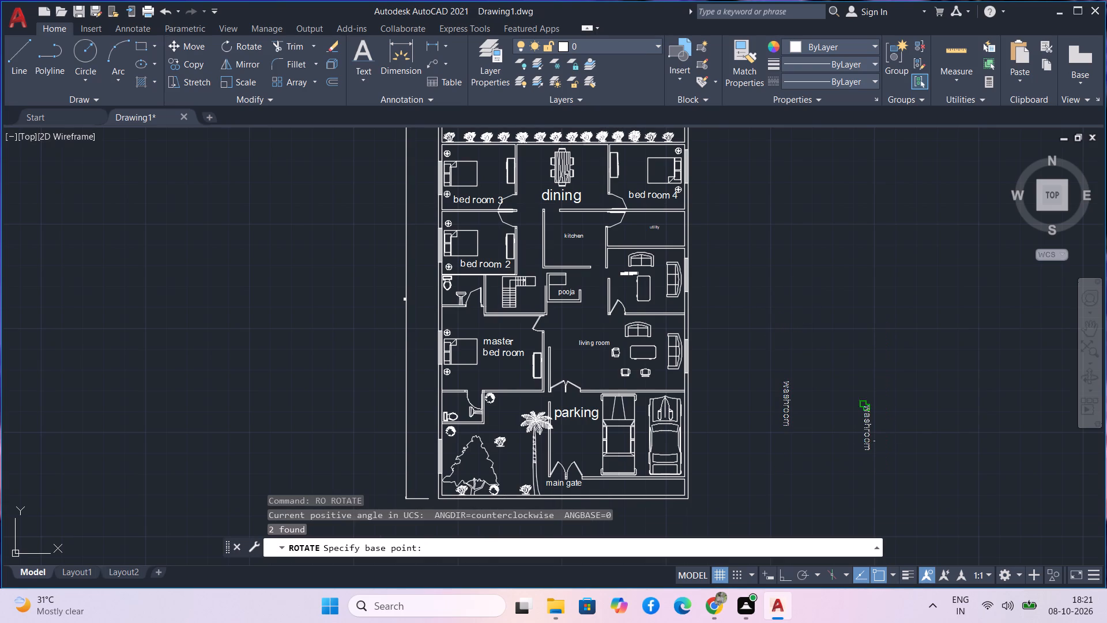
drag(867, 451, 880, 452)
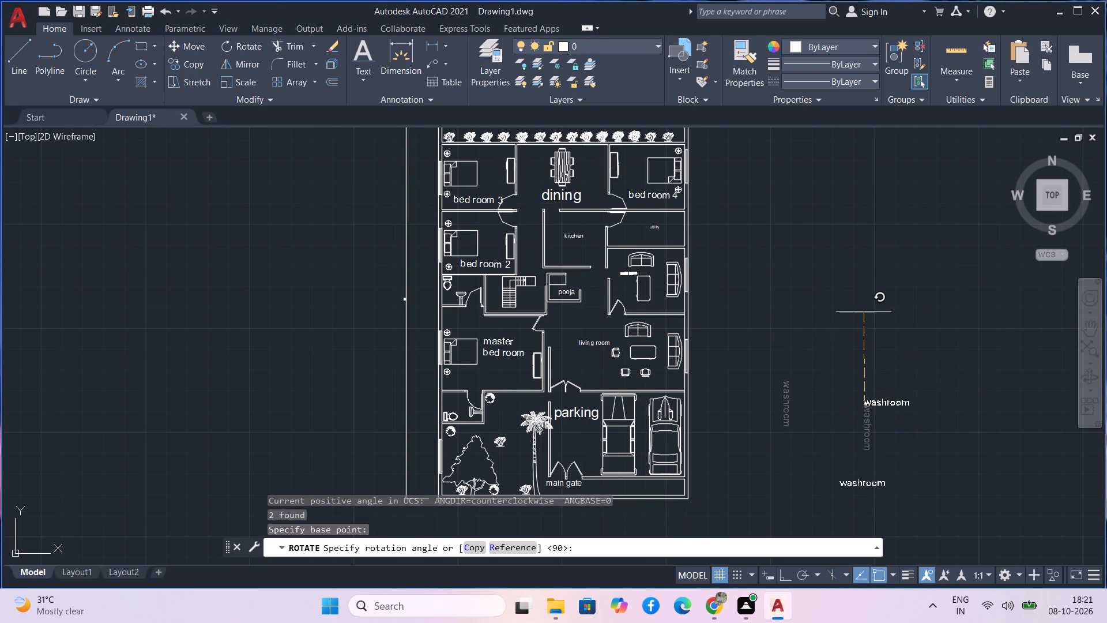
key(F8)
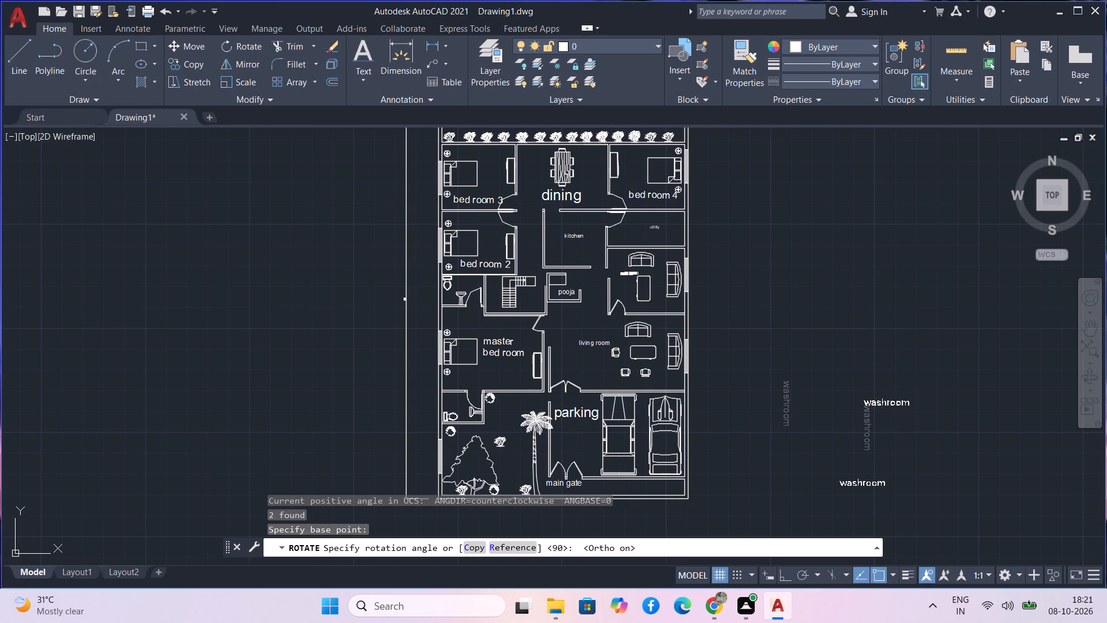
click(864, 312)
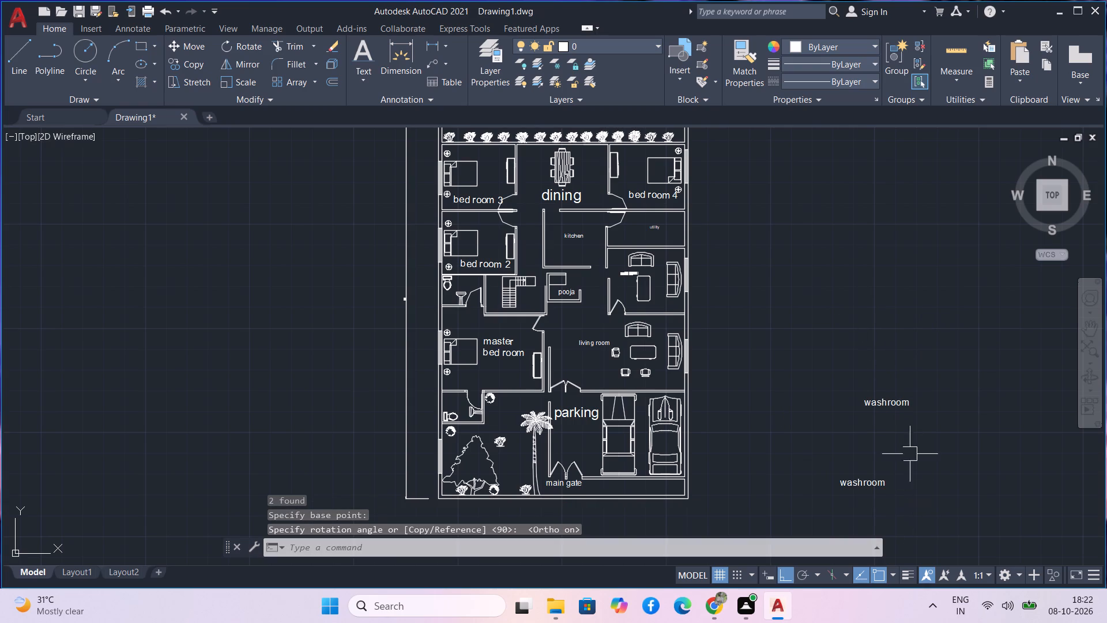
Change the text of the upper "washroom" label beside the plan to "common washroom".
click(901, 404)
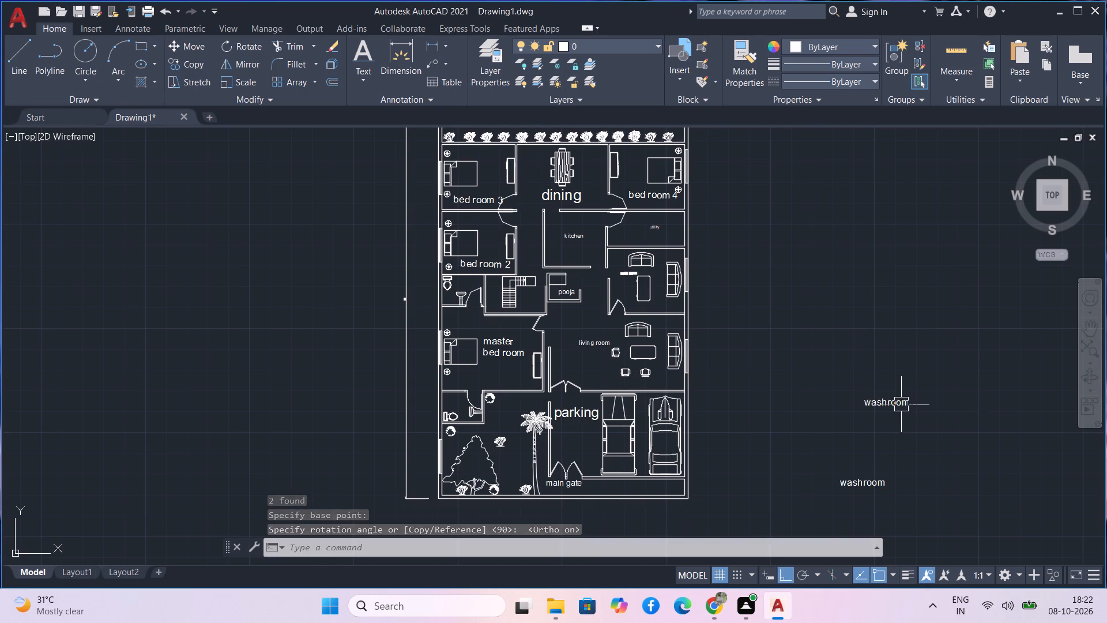
click(901, 404)
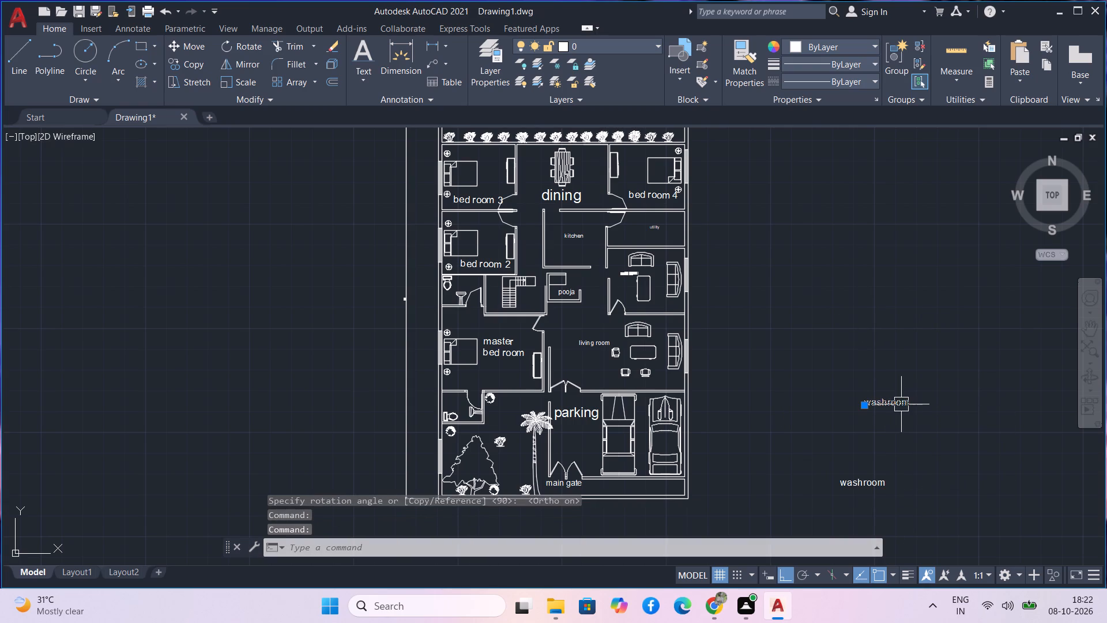
click(901, 404)
double_click(901, 404)
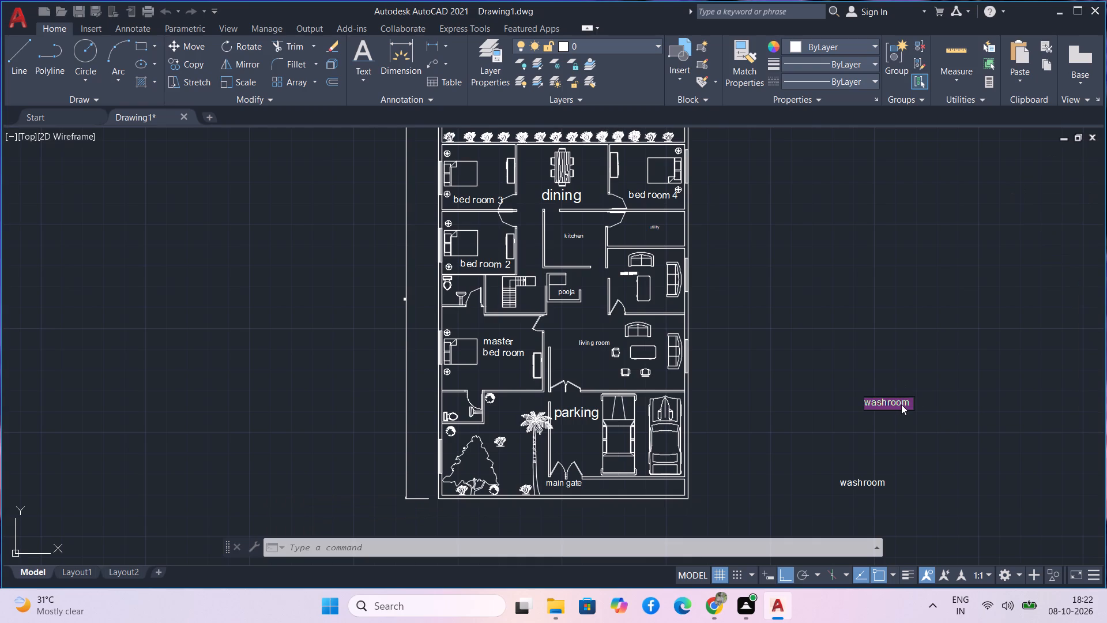
key(BackSpace)
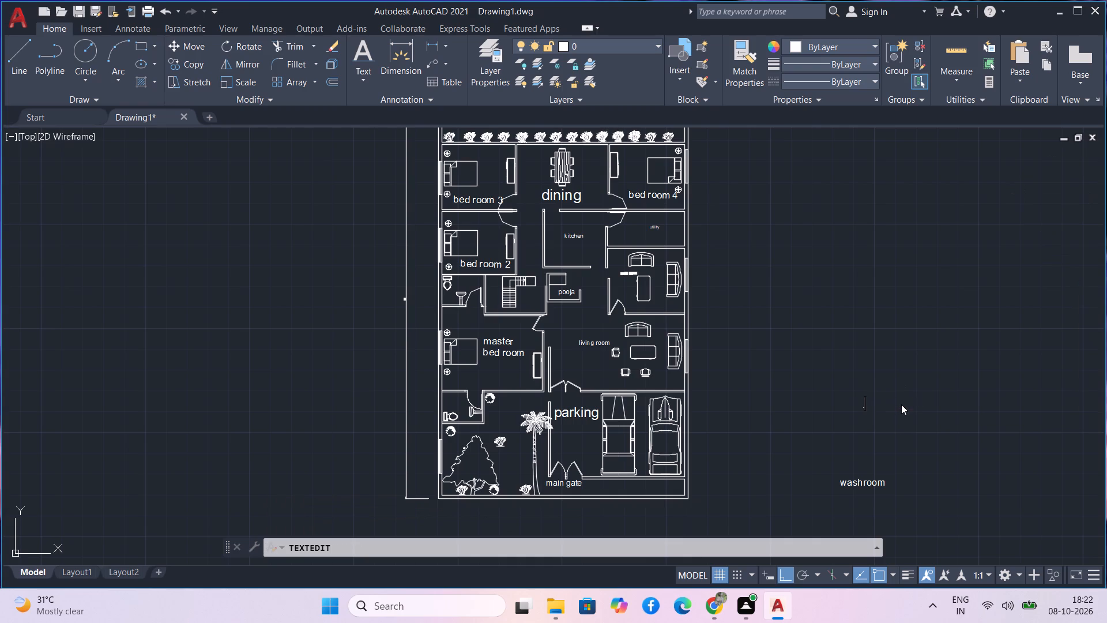
text(comm)
text(on washroo)
text(m)
key(space)
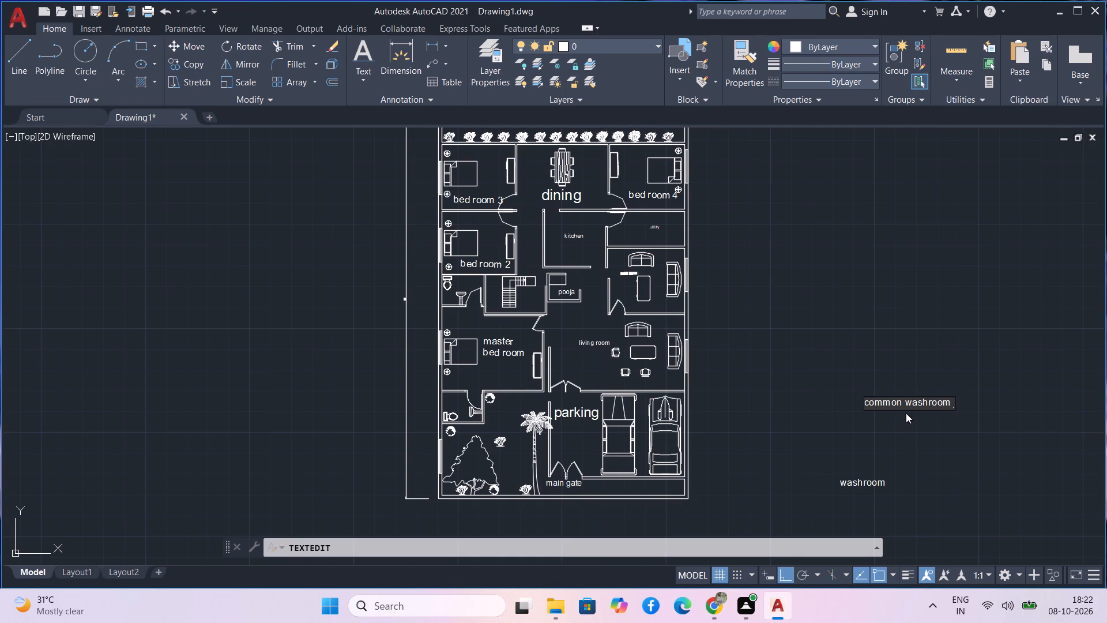
scroll(891, 403, up, 3)
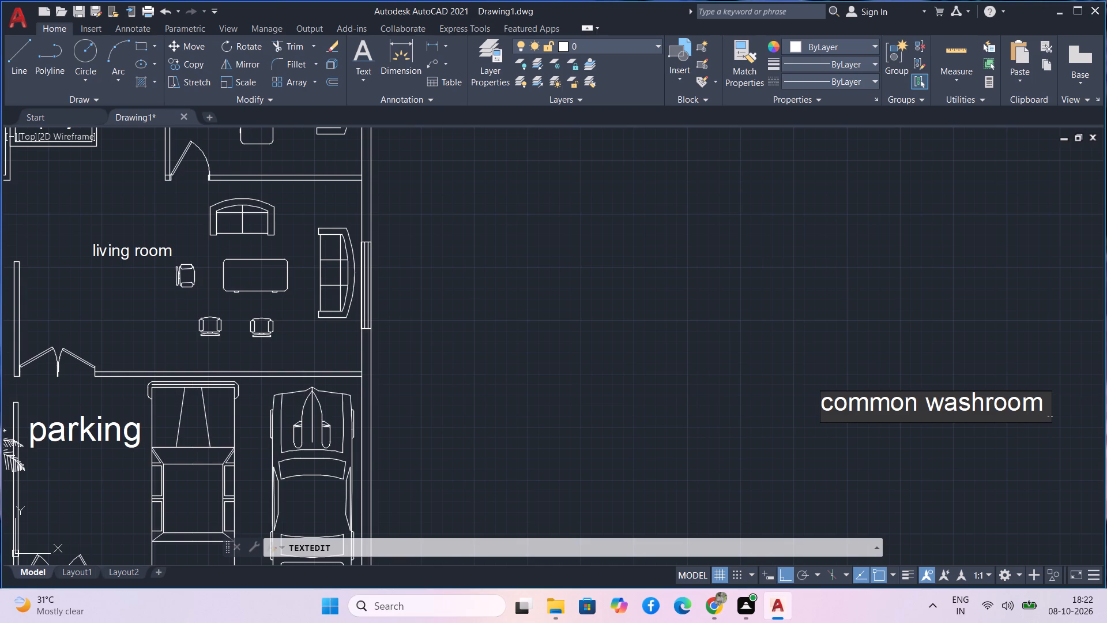
key(Return)
key(Return)
scroll(936, 419, down, 2)
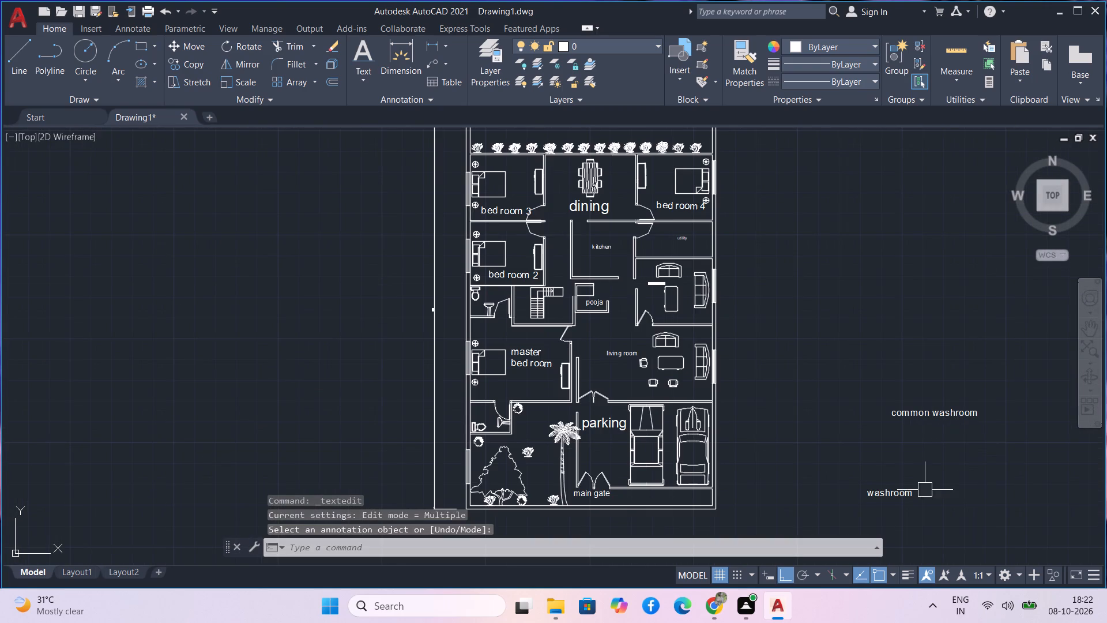
Change the text of the lower "washroom" label beside the plan to "attach washroom".
double_click(898, 496)
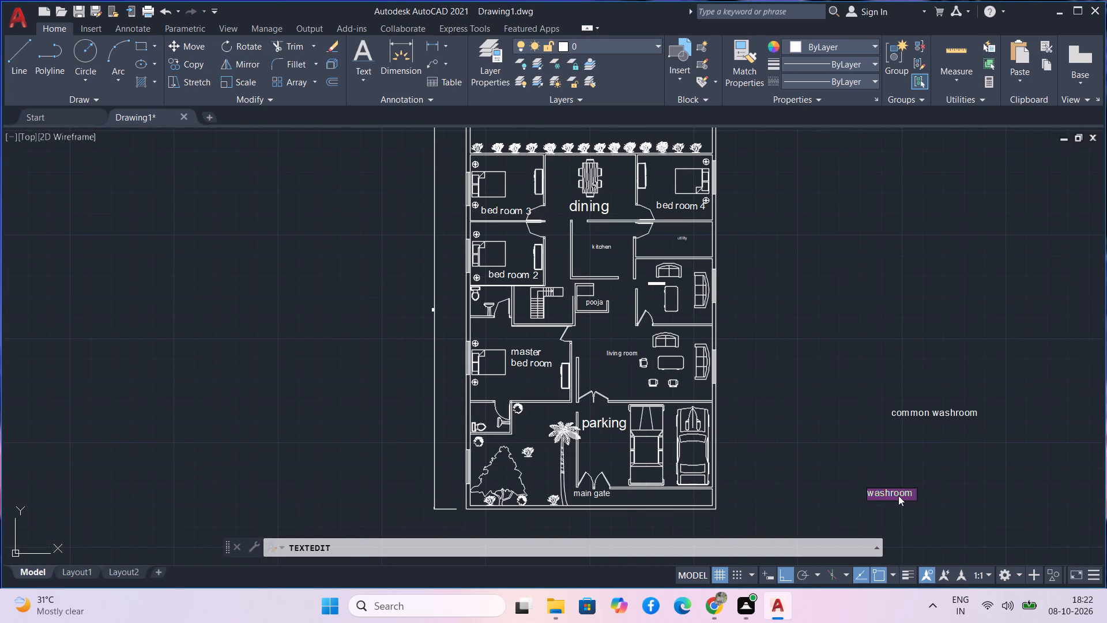
key(BackSpace)
text(att)
text(ach)
key(space)
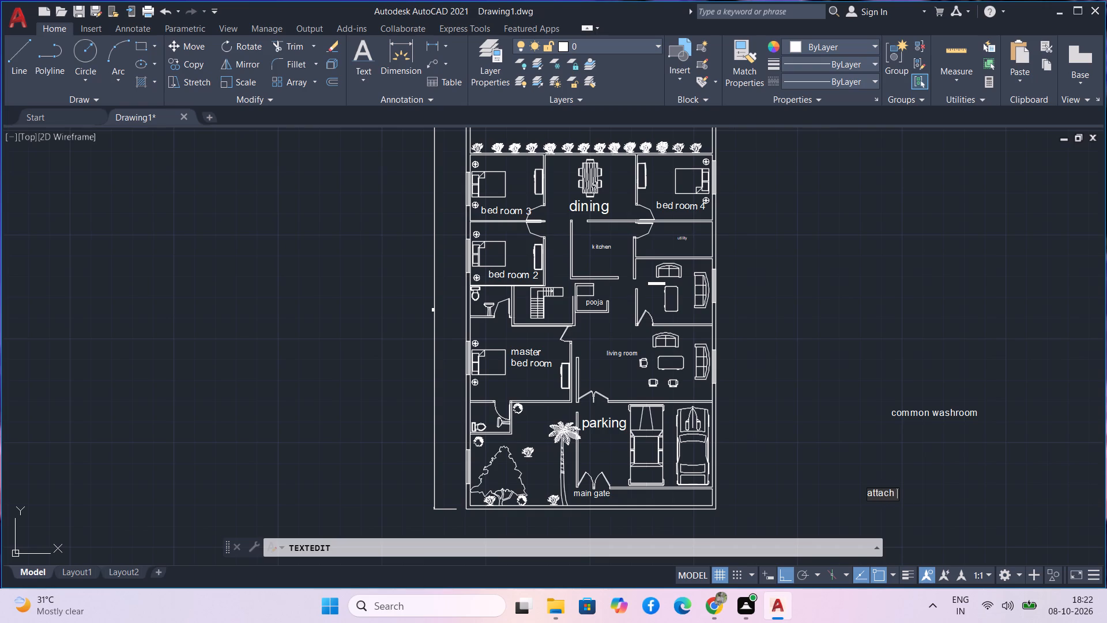
text(washroom)
key(space)
key(Return)
key(Return)
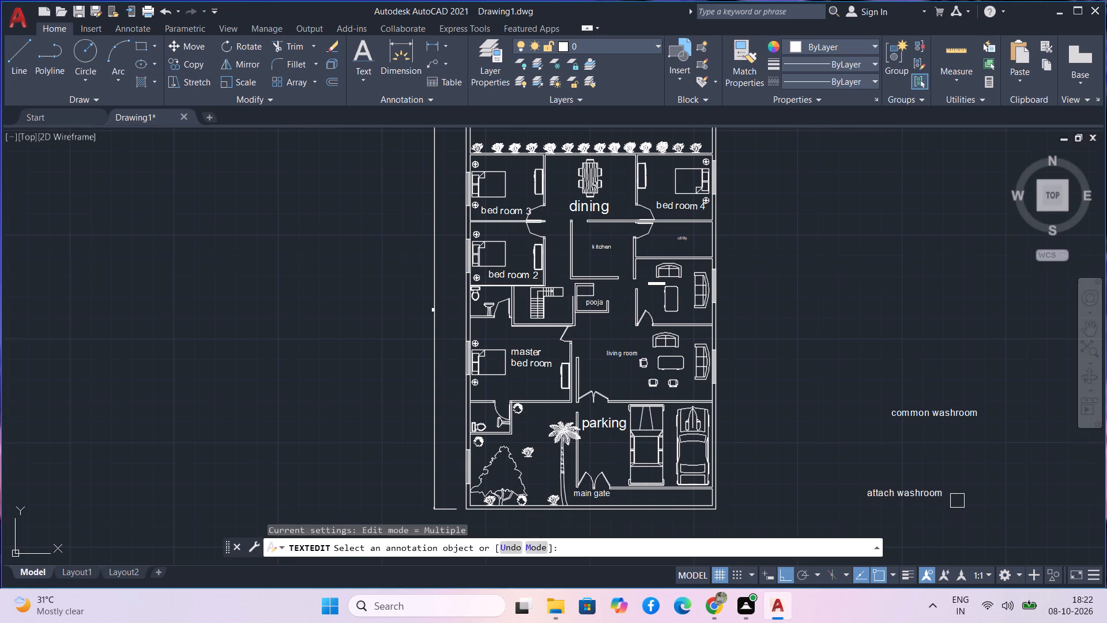
Move the "attach washroom" label with Ortho off, trying it over the lower washroom before setting it down just east of the plan.
click(896, 478)
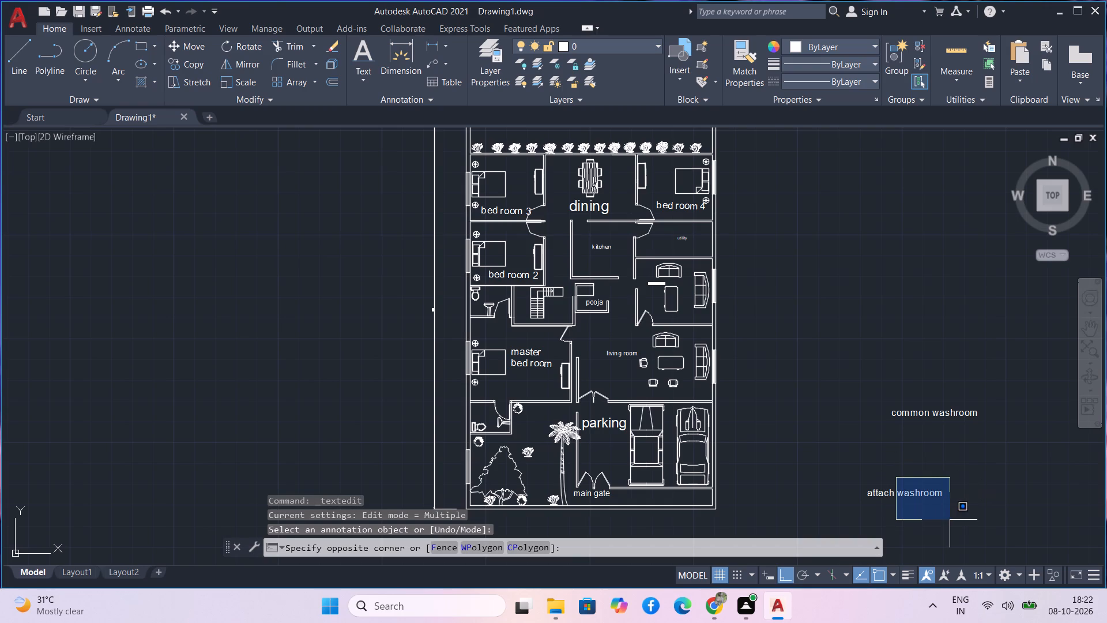
key(Escape)
drag(961, 519, 932, 486)
click(868, 482)
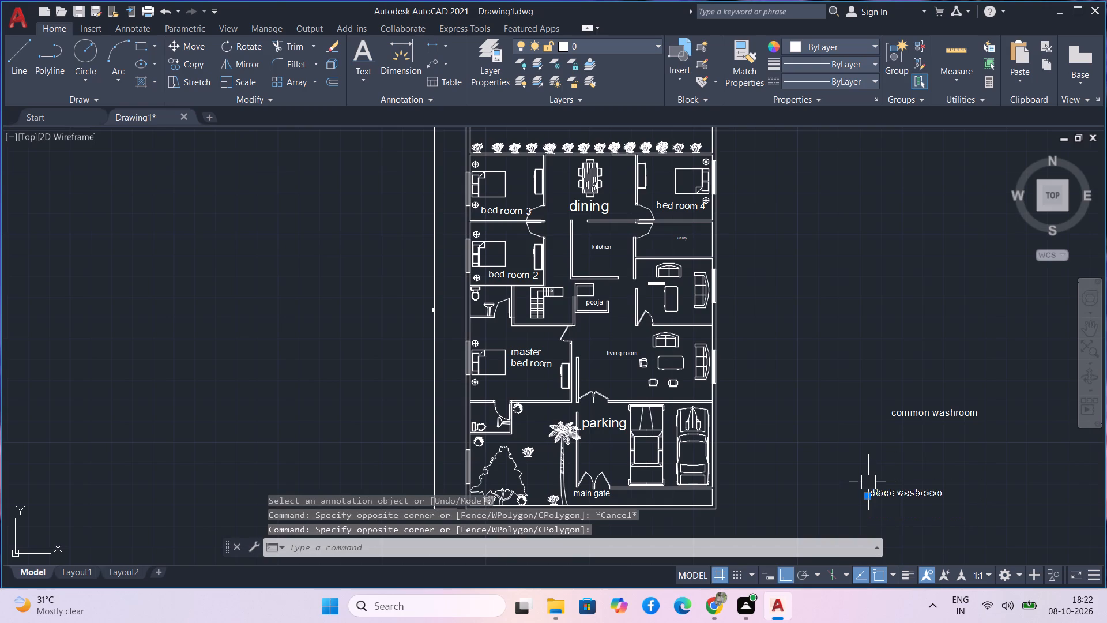
text(m)
key(space)
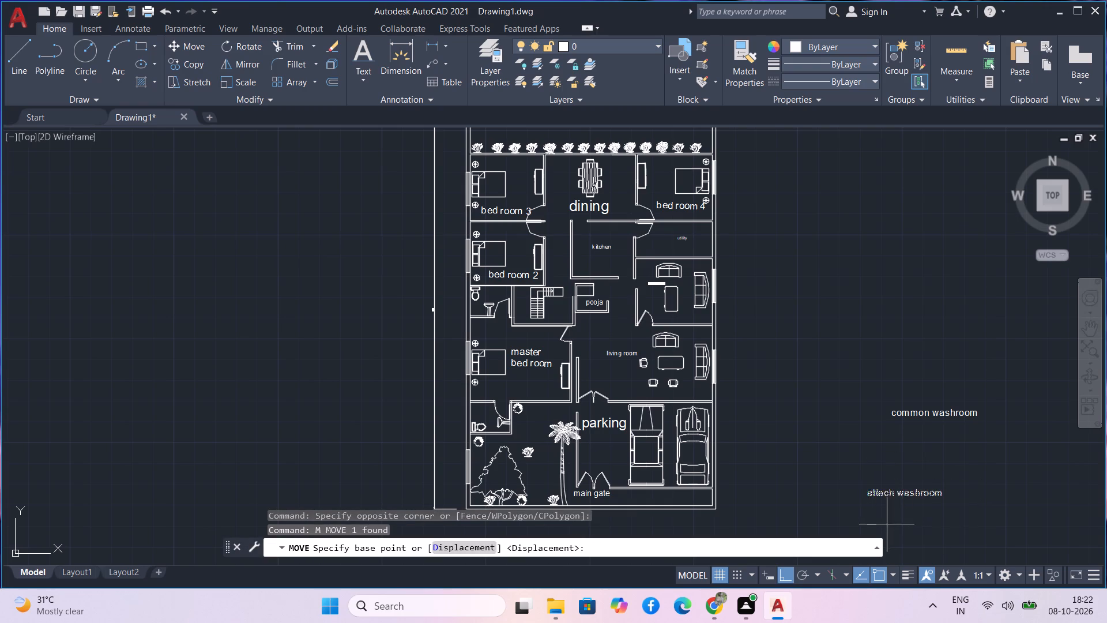
scroll(887, 522, up, 2)
click(865, 449)
scroll(678, 453, down, 1)
middle_drag(674, 452, 675, 452)
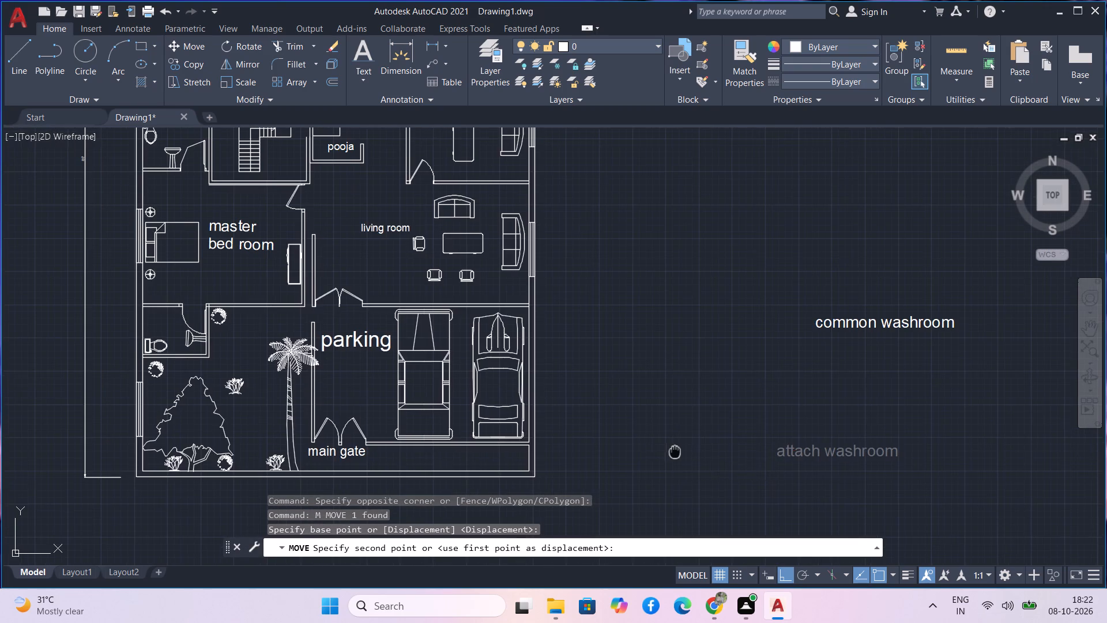
middle_drag(675, 452, 819, 459)
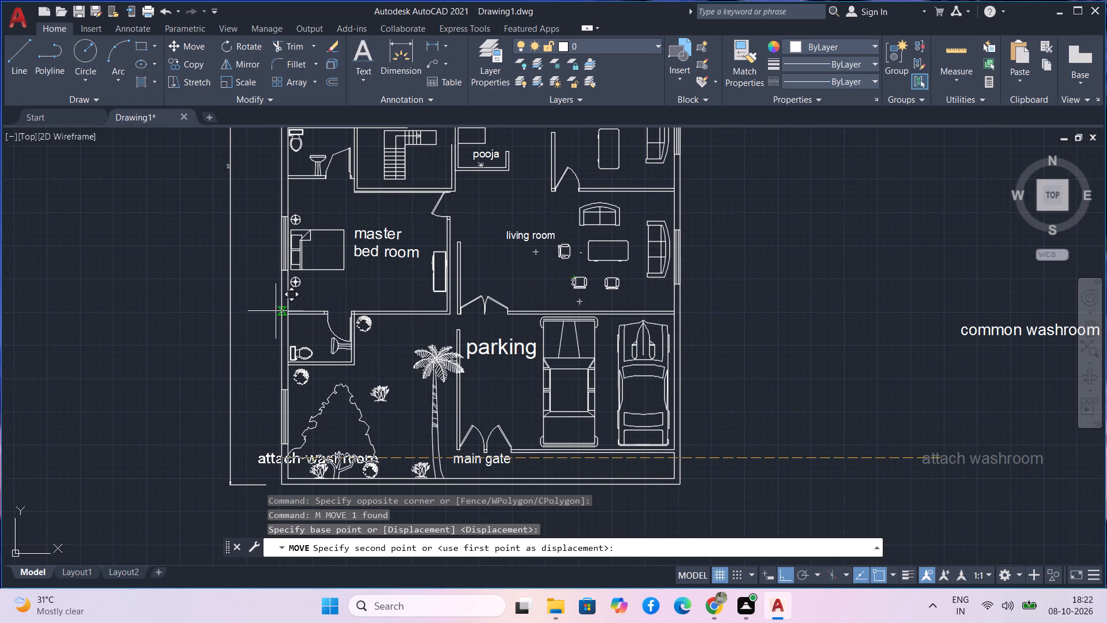
key(F8)
scroll(279, 324, up, 3)
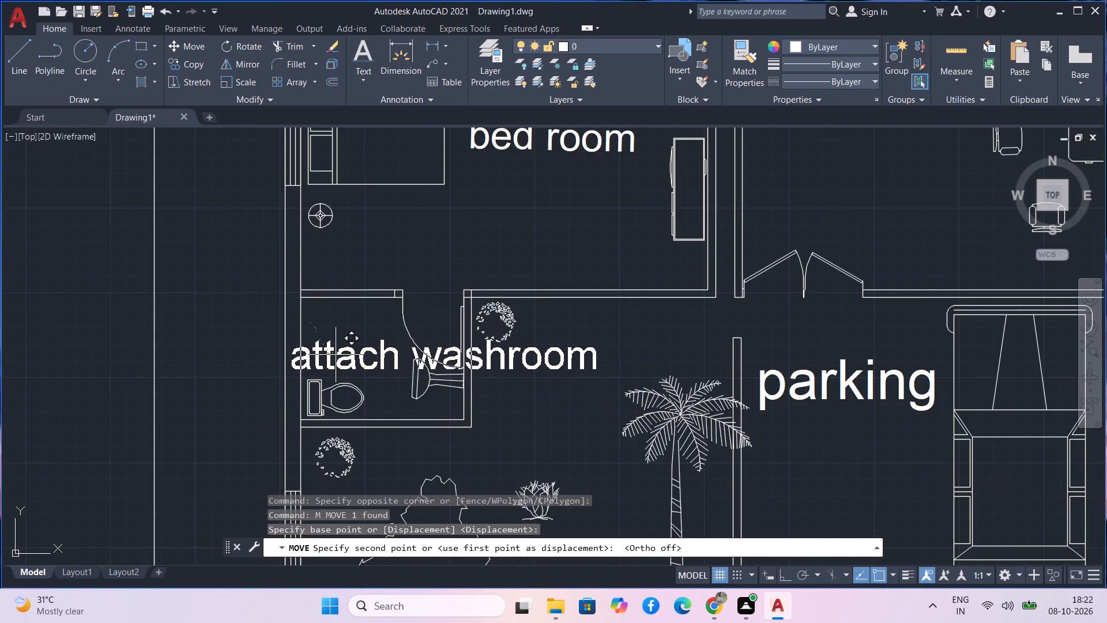
scroll(336, 355, down, 1)
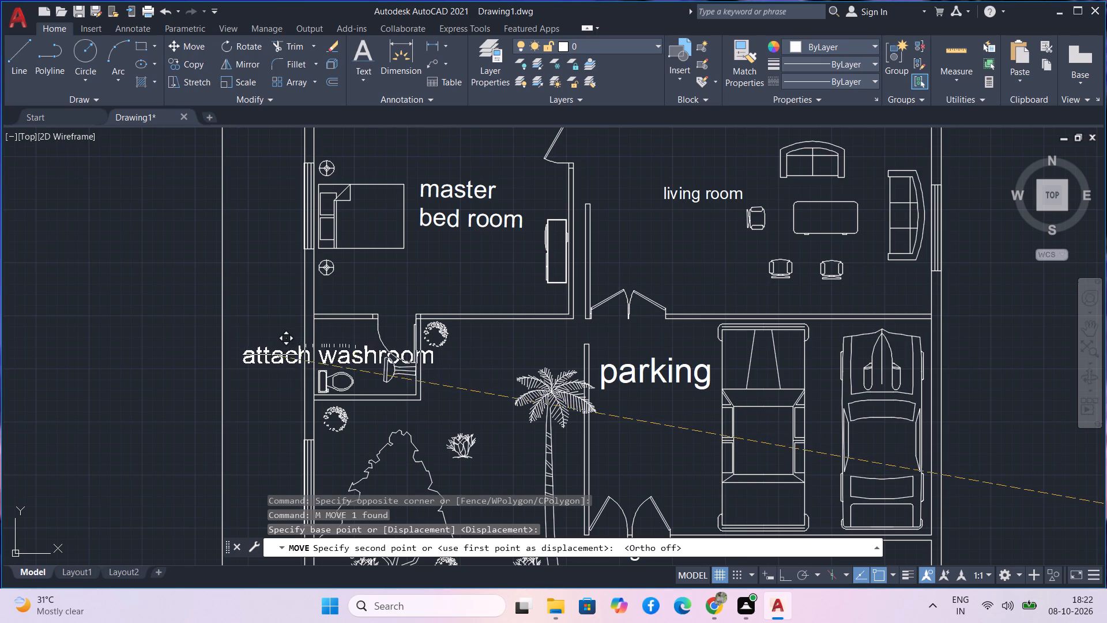
scroll(270, 355, down, 2)
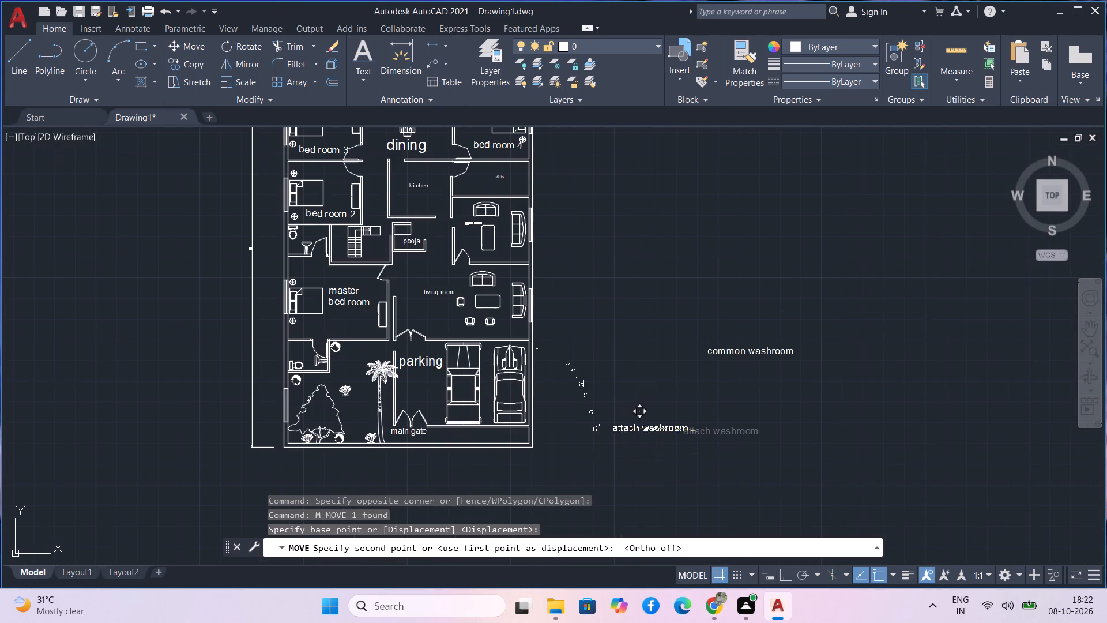
middle_click(646, 427)
click(653, 430)
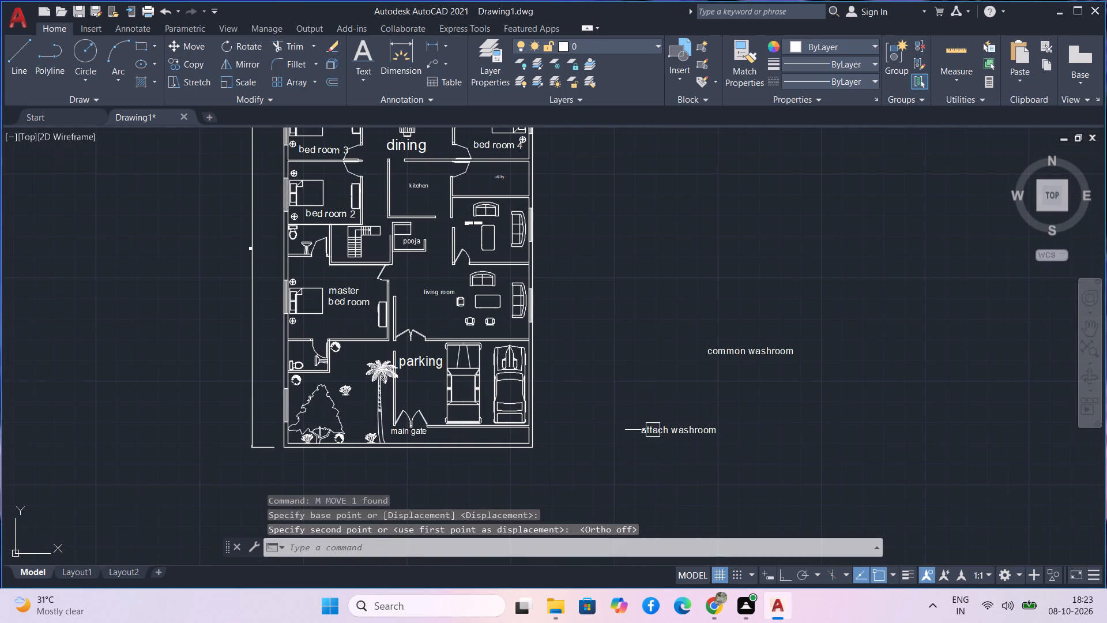
key(Escape)
Scale the "attach washroom" label down to roughly two thirds of its size, using its lower-left insertion point as base.
click(714, 461)
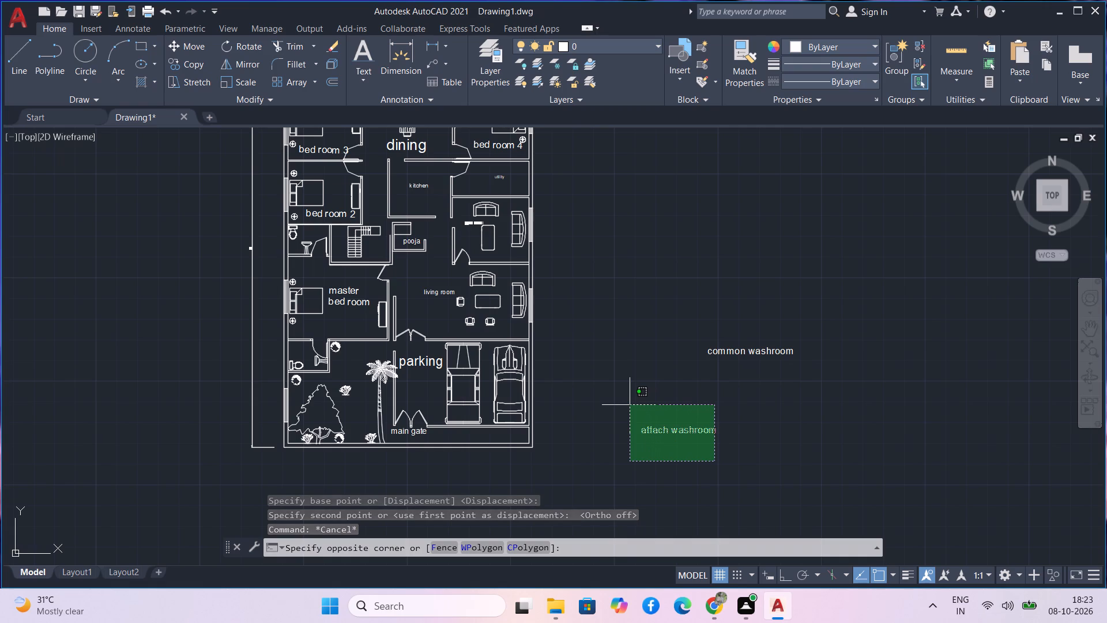
click(630, 405)
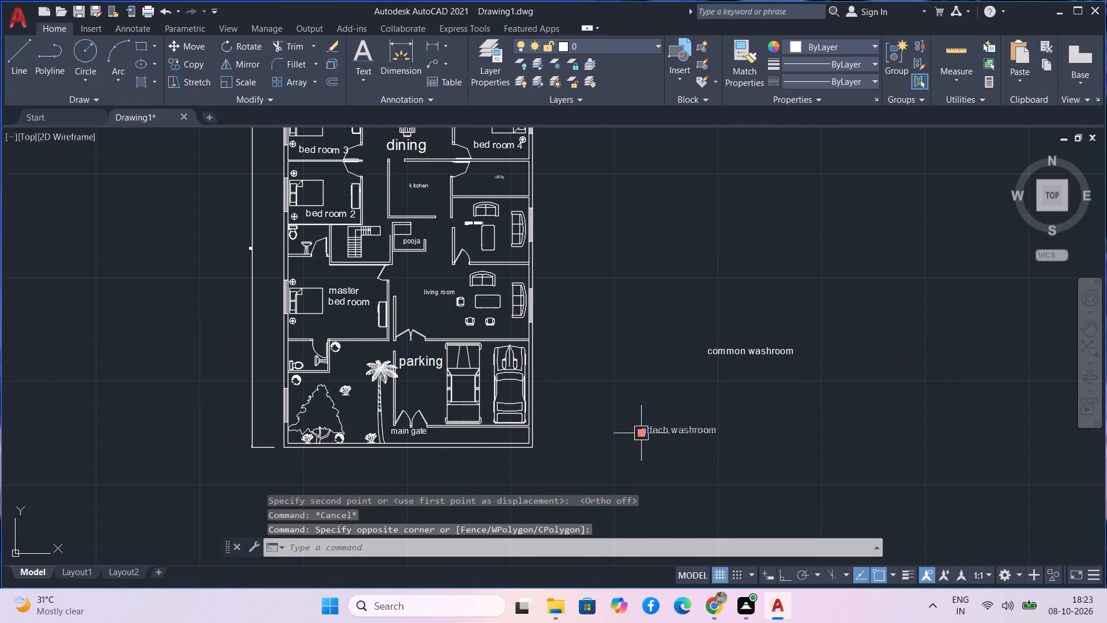
key(Escape)
click(737, 450)
click(628, 410)
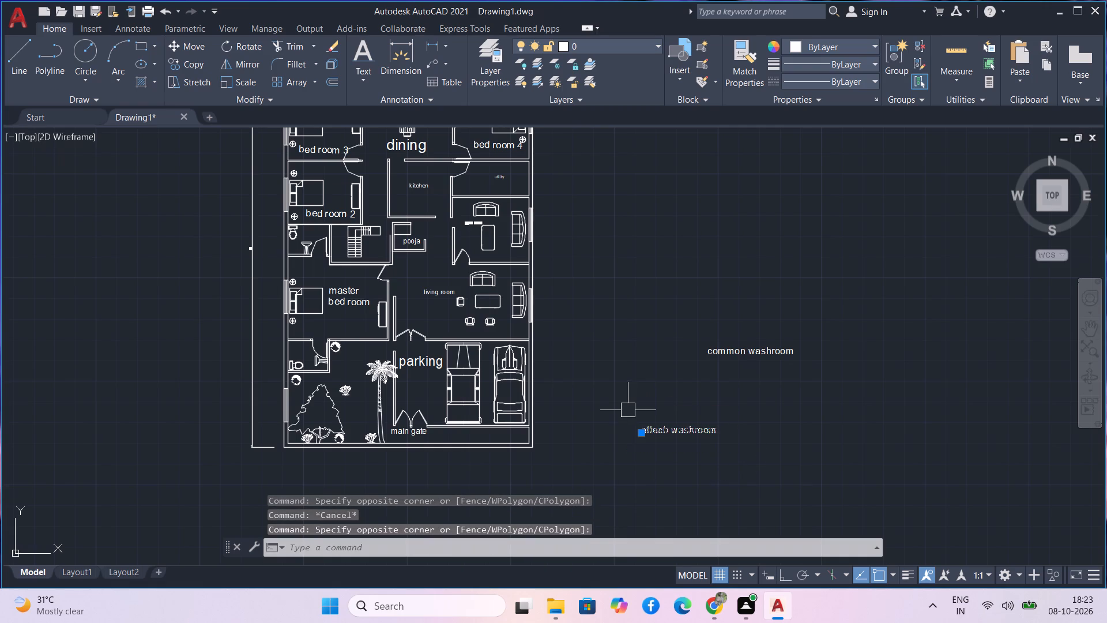
text(sc)
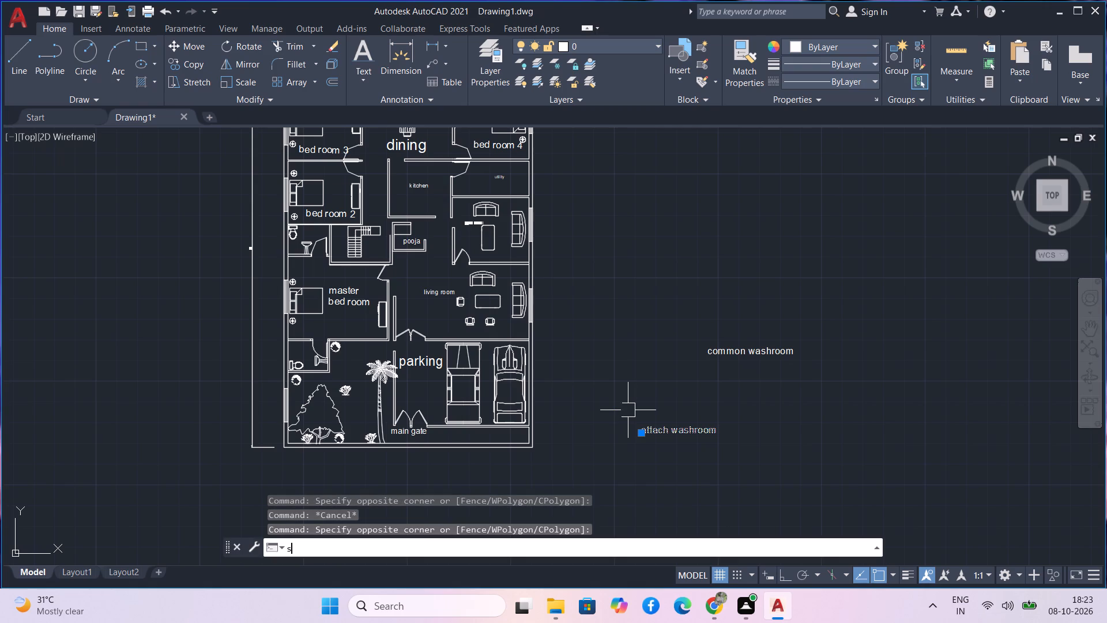
key(space)
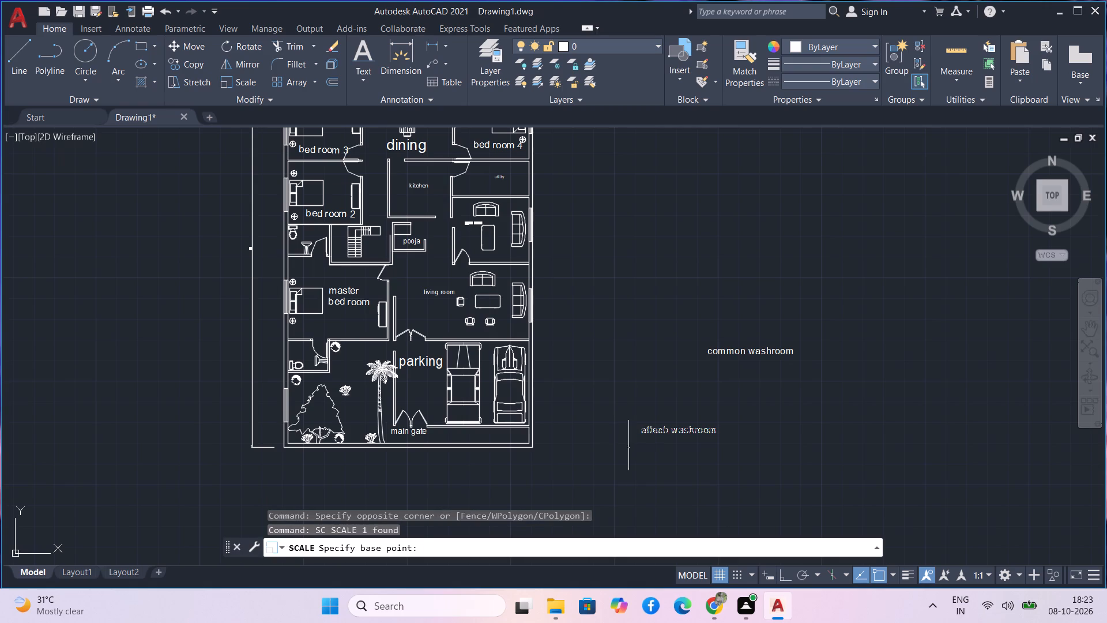
scroll(637, 453, up, 2)
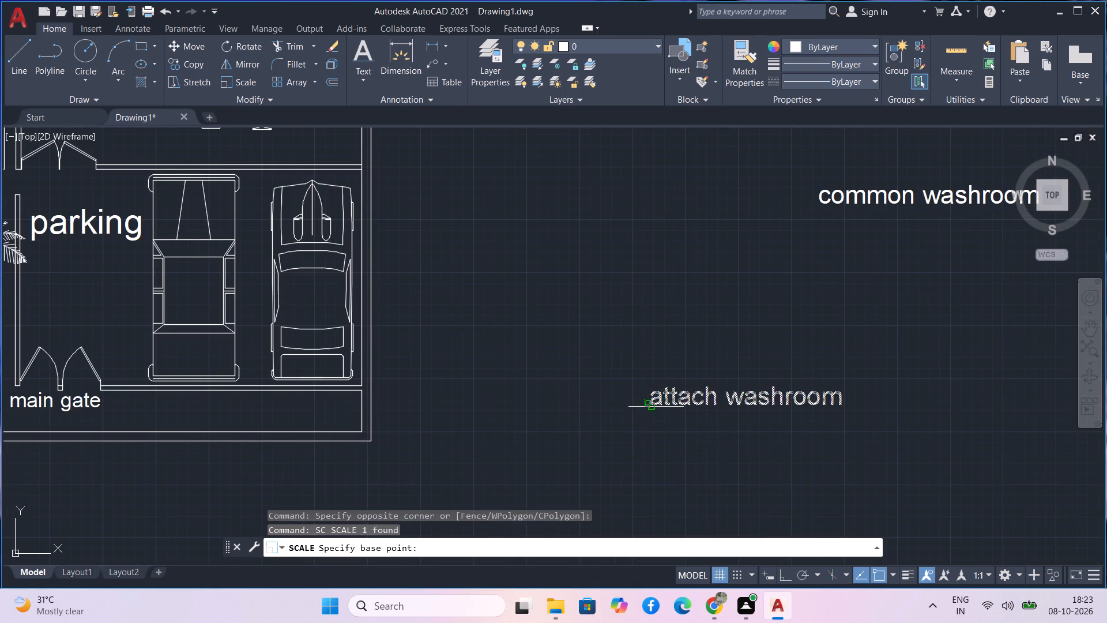
click(656, 407)
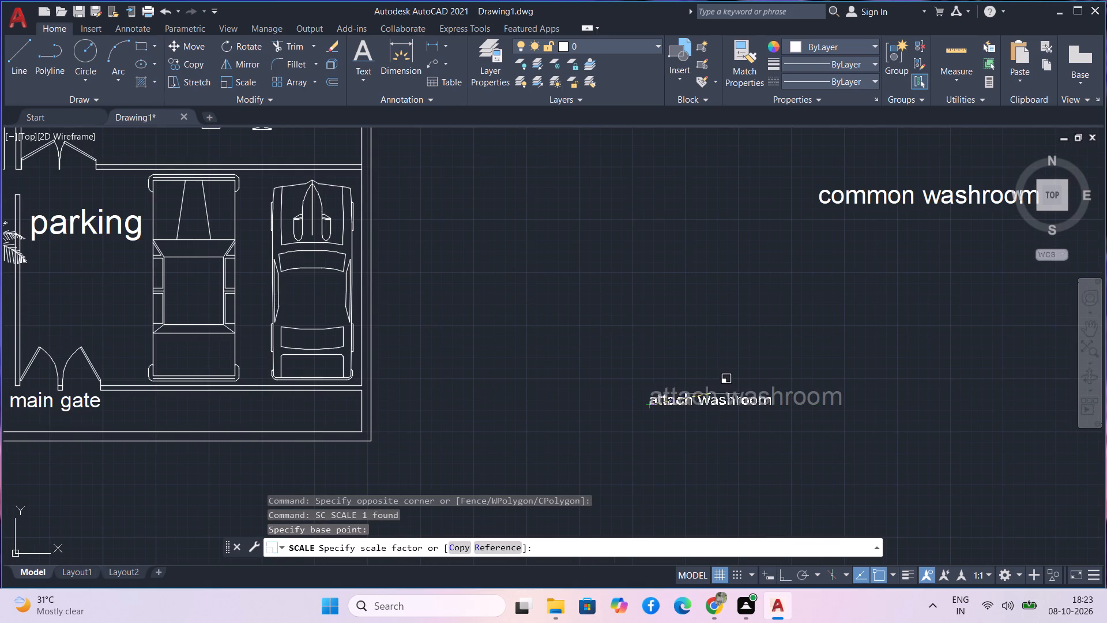
click(713, 392)
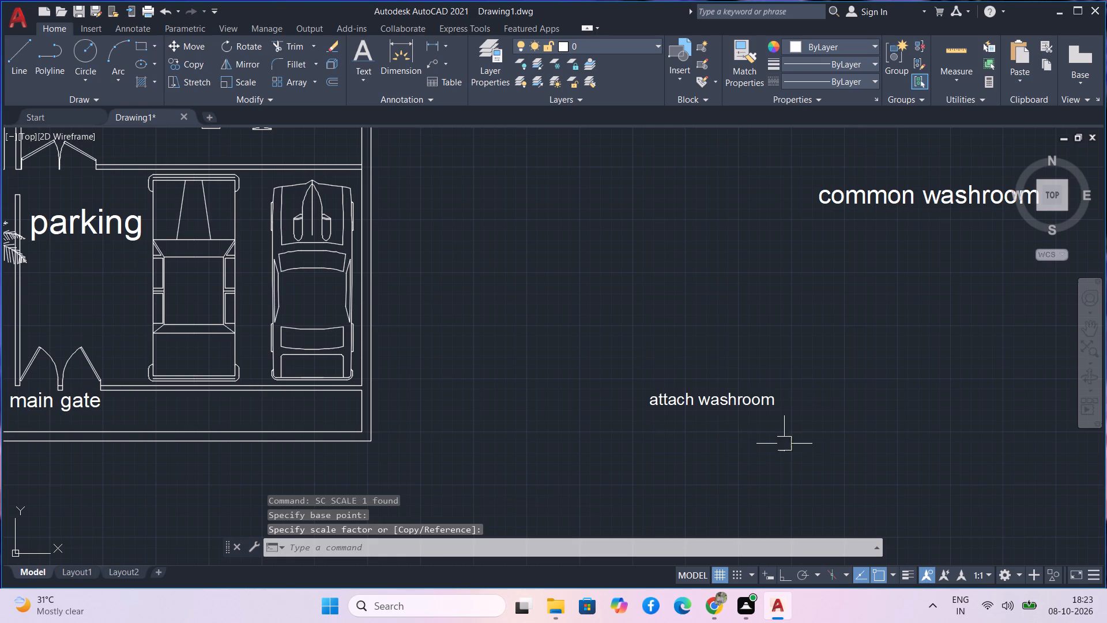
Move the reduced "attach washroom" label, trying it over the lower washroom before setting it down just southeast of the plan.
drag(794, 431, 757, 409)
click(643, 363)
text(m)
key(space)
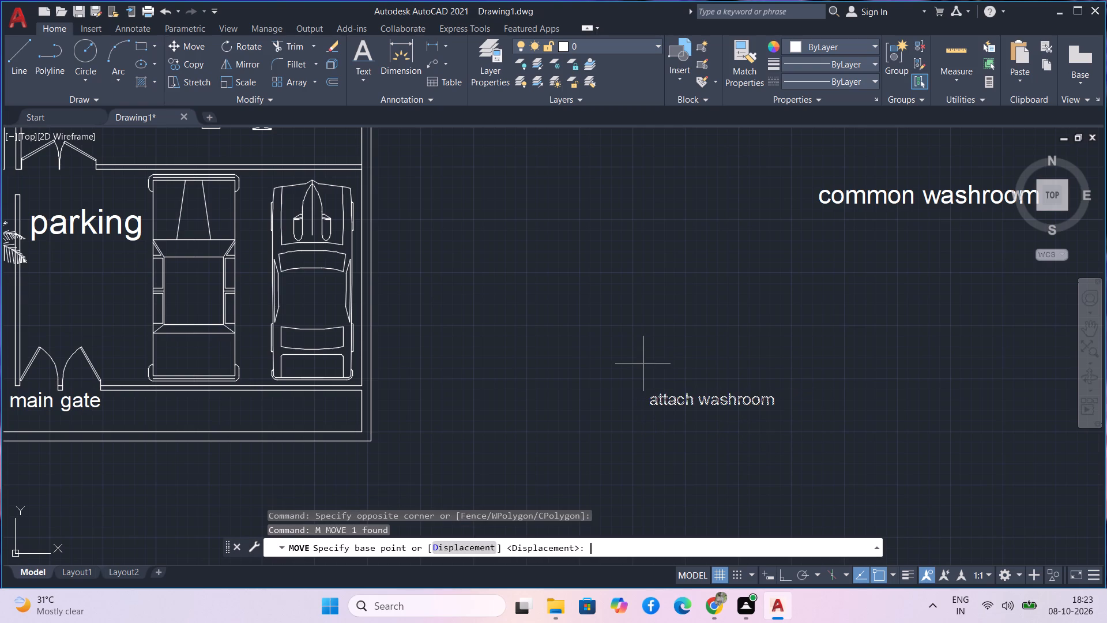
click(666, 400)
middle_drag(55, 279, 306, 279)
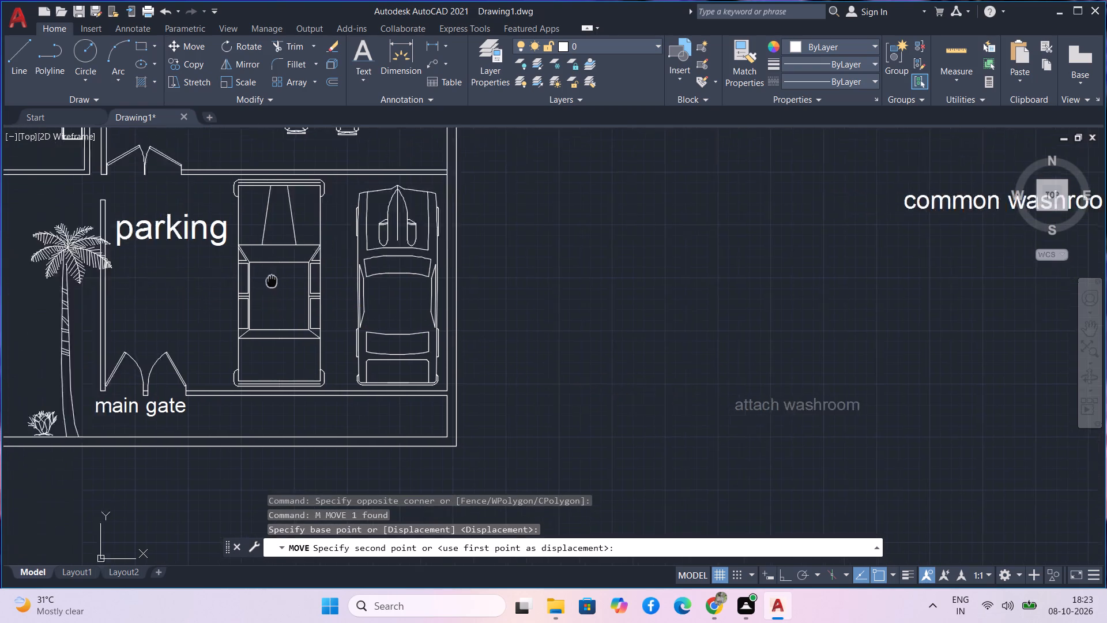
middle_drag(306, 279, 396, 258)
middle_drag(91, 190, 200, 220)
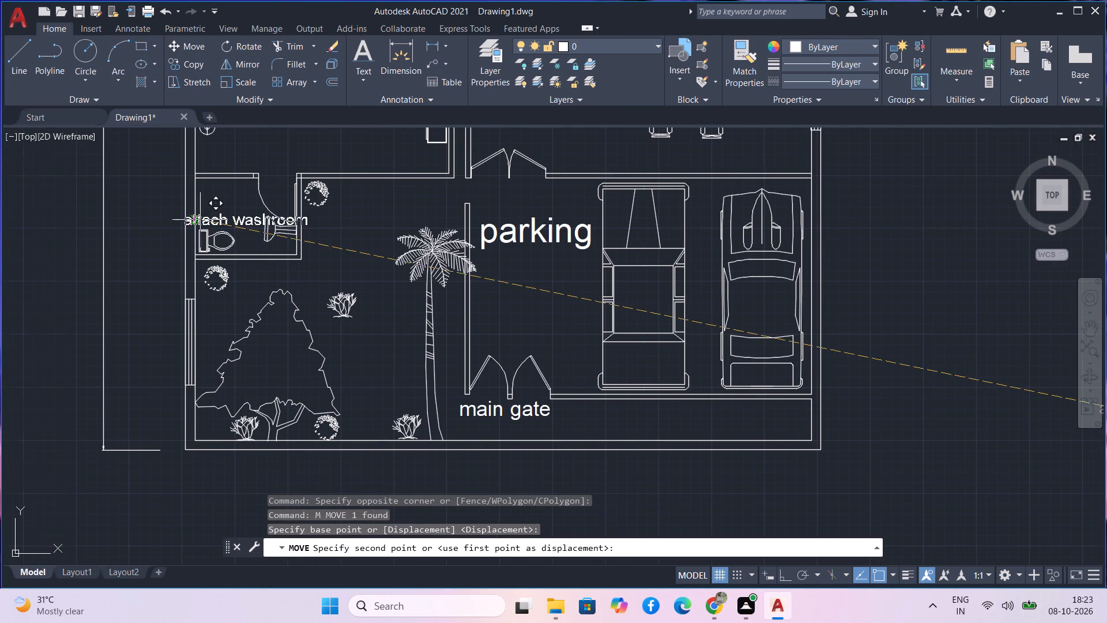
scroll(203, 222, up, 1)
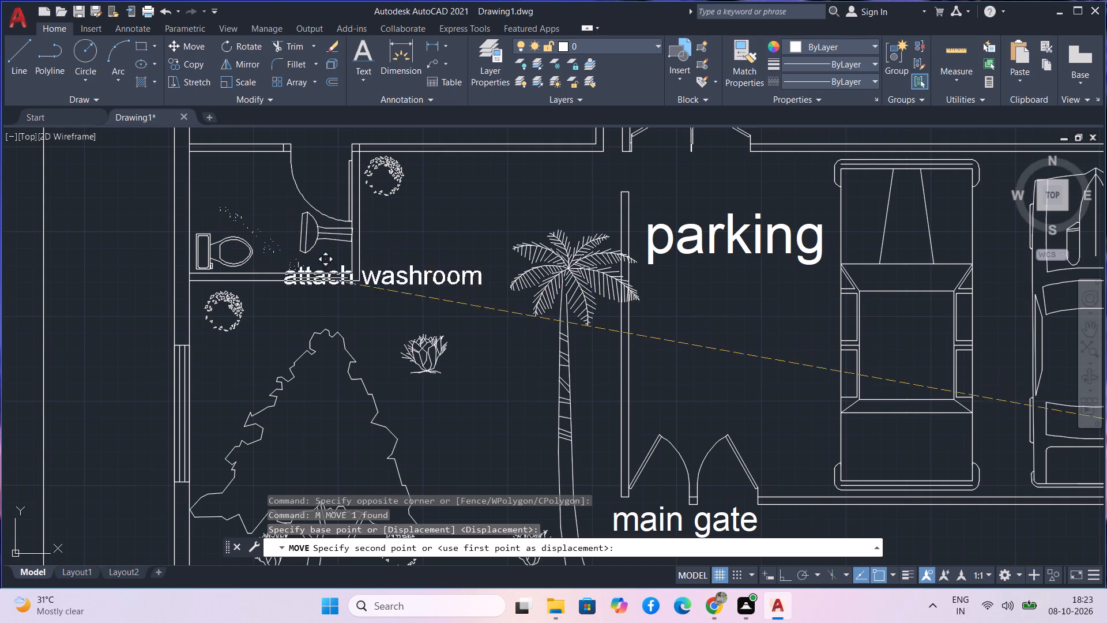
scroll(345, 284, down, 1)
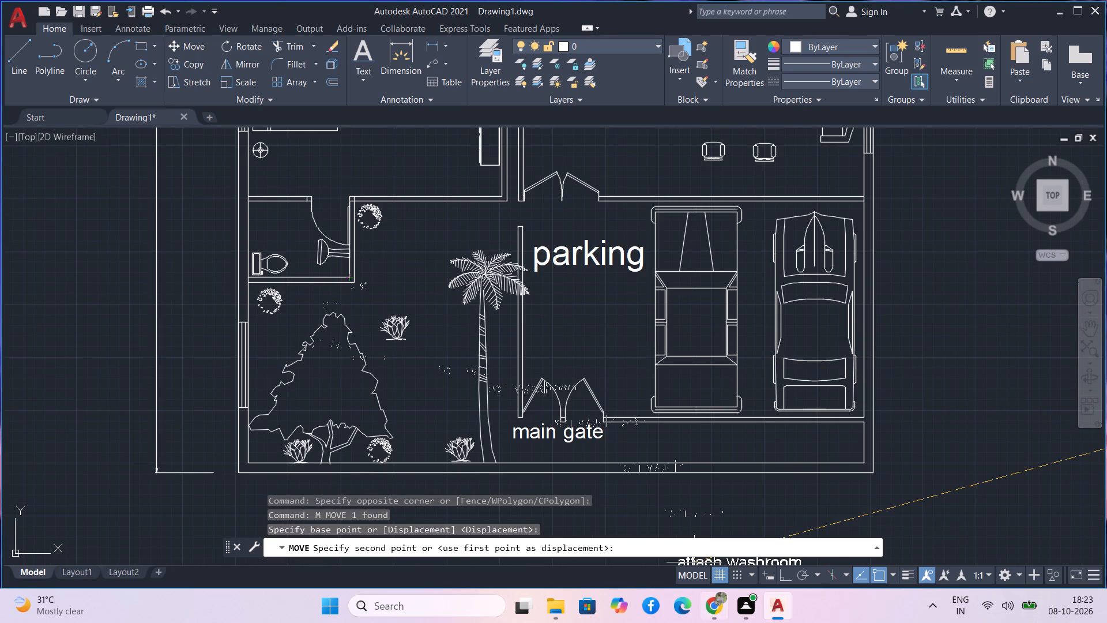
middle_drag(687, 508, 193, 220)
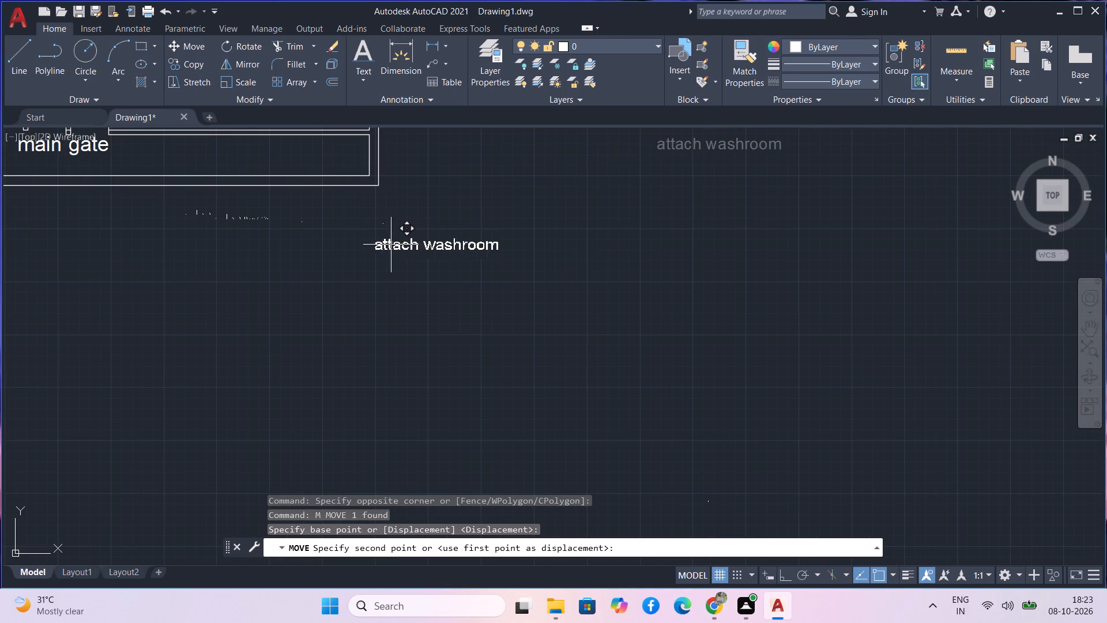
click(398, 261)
Scale the "attach washroom" label down again to a little over half its size, using its insertion point as base.
drag(481, 299, 457, 250)
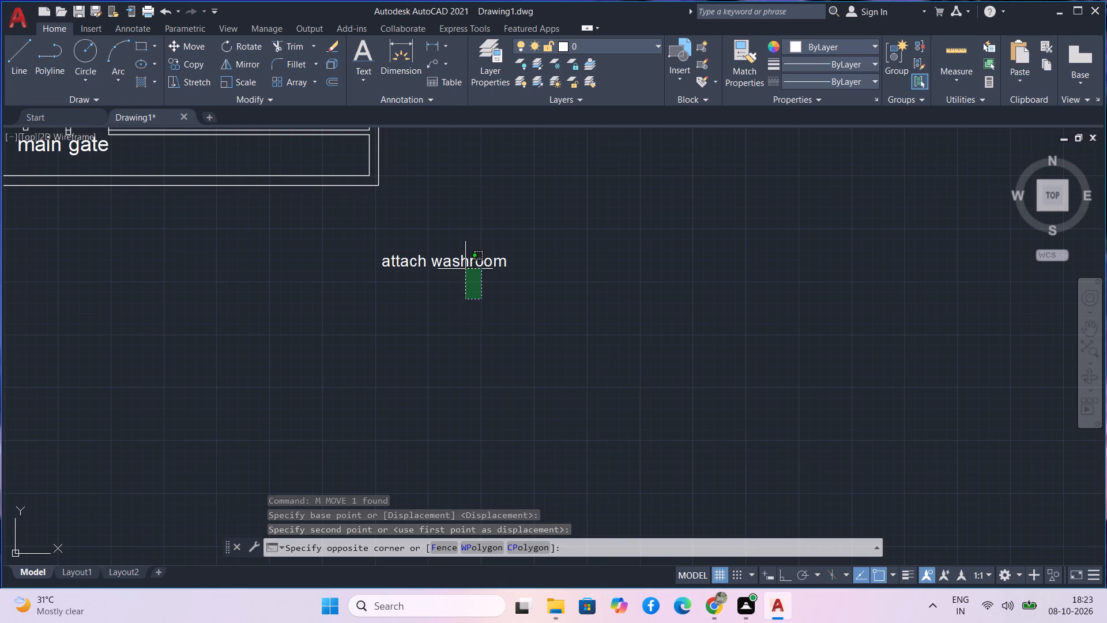
key(Escape)
click(524, 266)
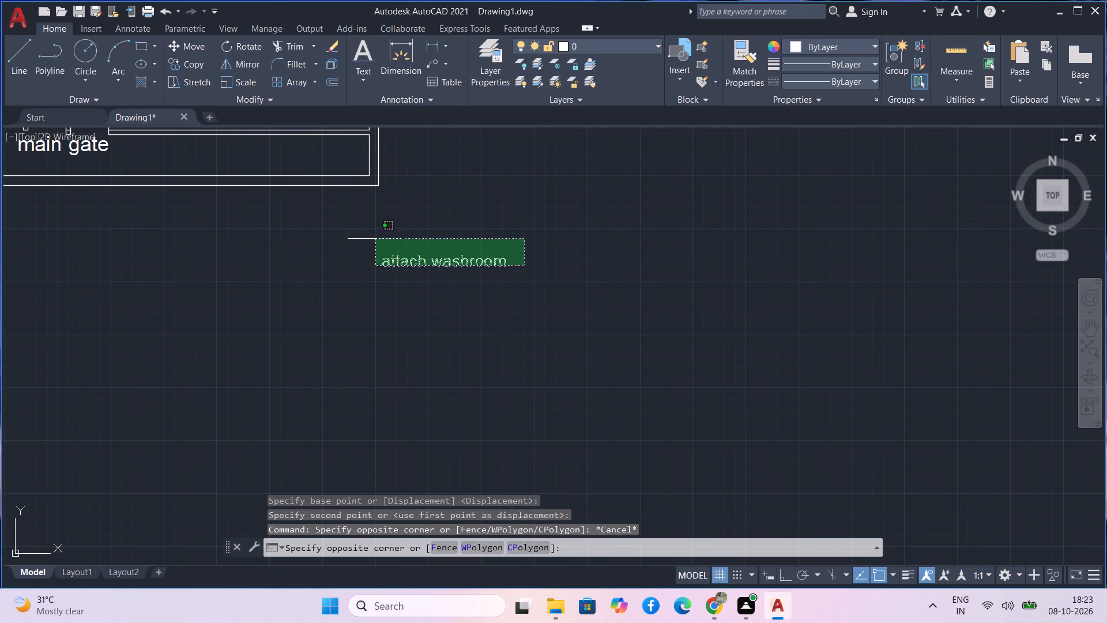
key(Escape)
drag(530, 283, 509, 258)
click(371, 238)
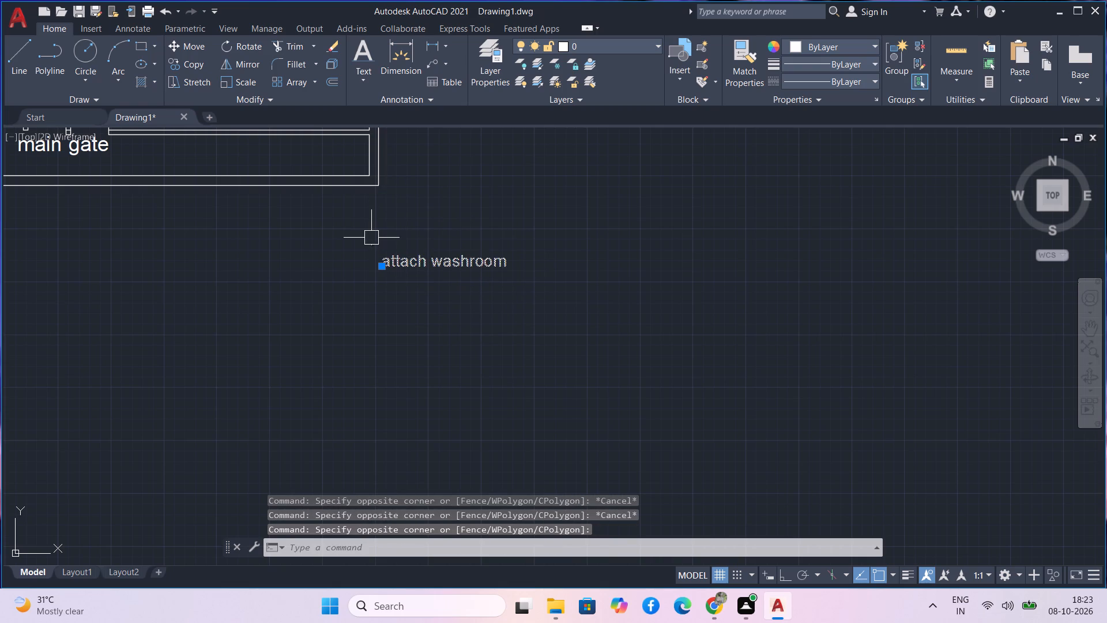
text(sc)
key(space)
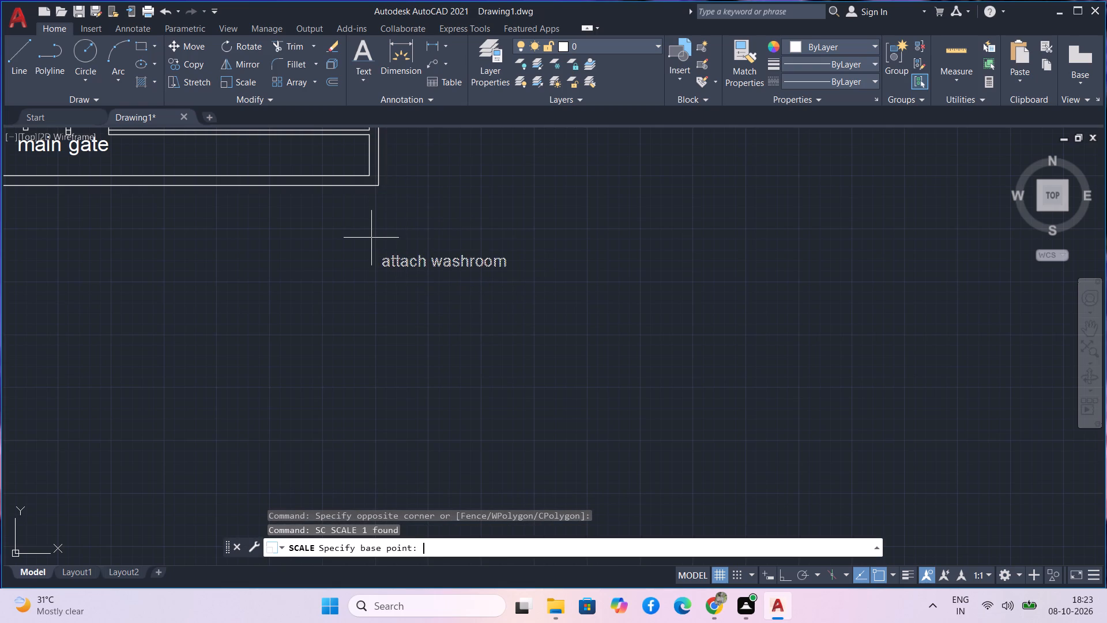
scroll(383, 260, up, 2)
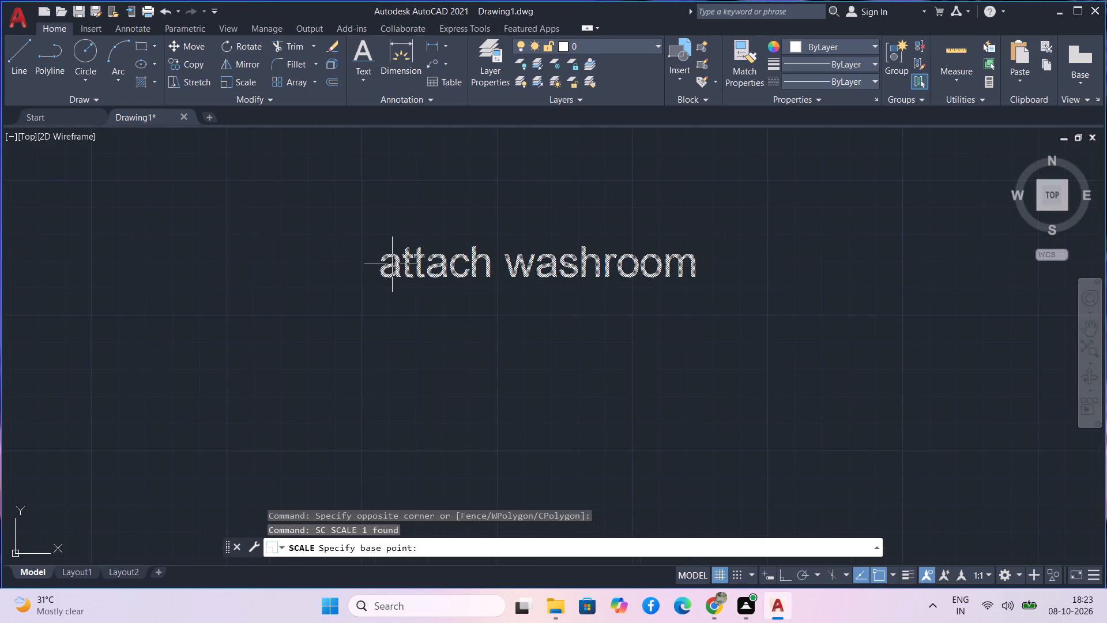
click(383, 274)
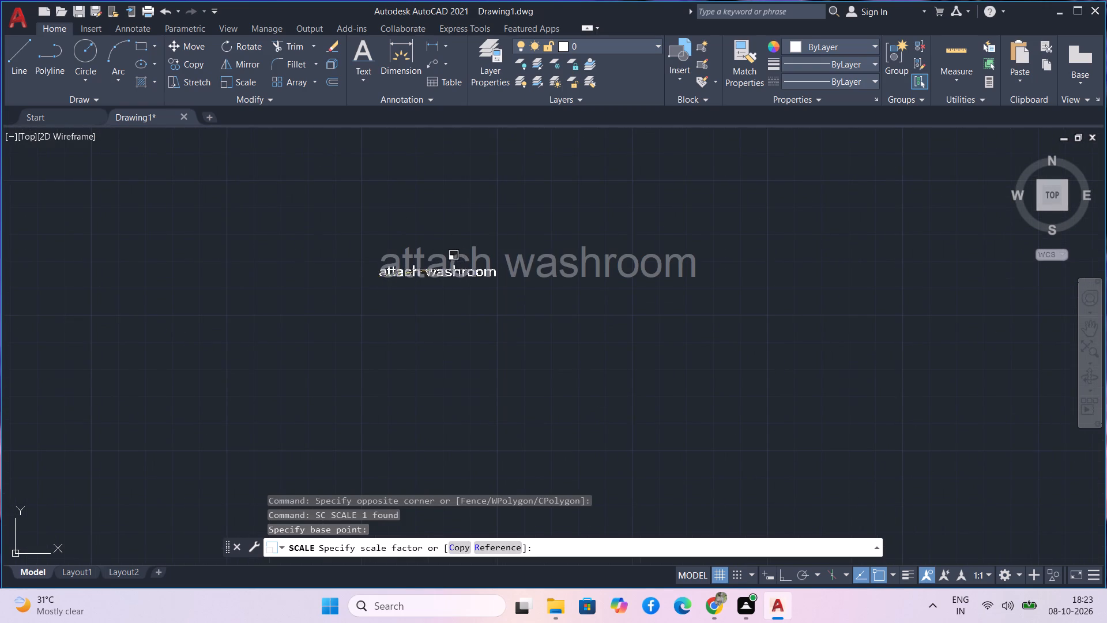
click(469, 270)
Move the "attach washroom" label into the washroom below the master bedroom, just above the toilet and beside the door swing.
drag(545, 311, 544, 301)
click(399, 218)
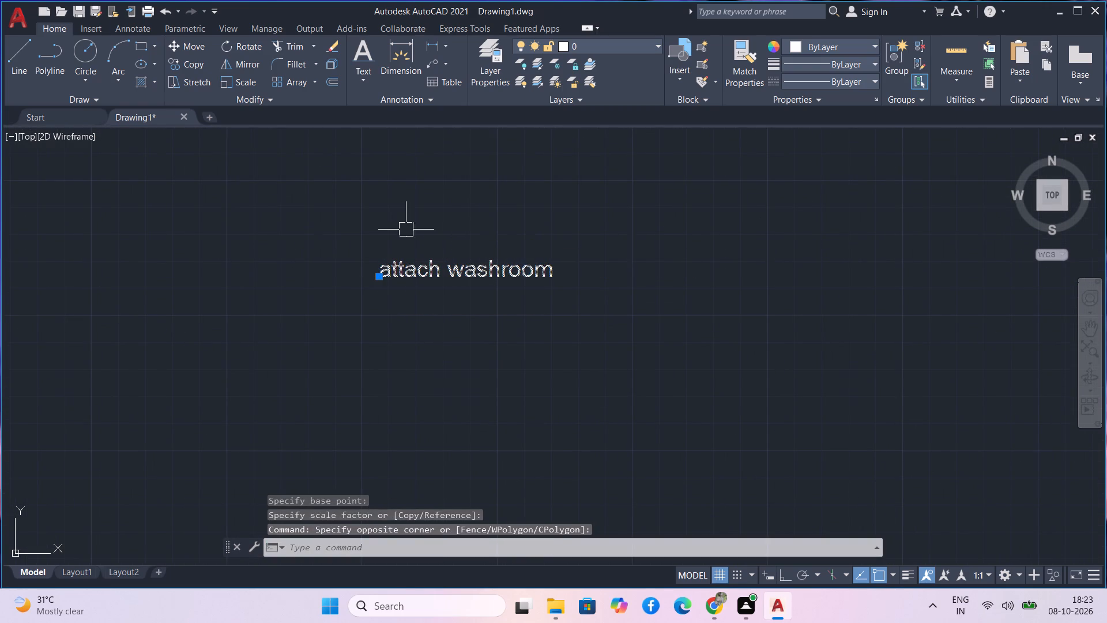
key(Escape)
drag(534, 308, 533, 297)
click(420, 212)
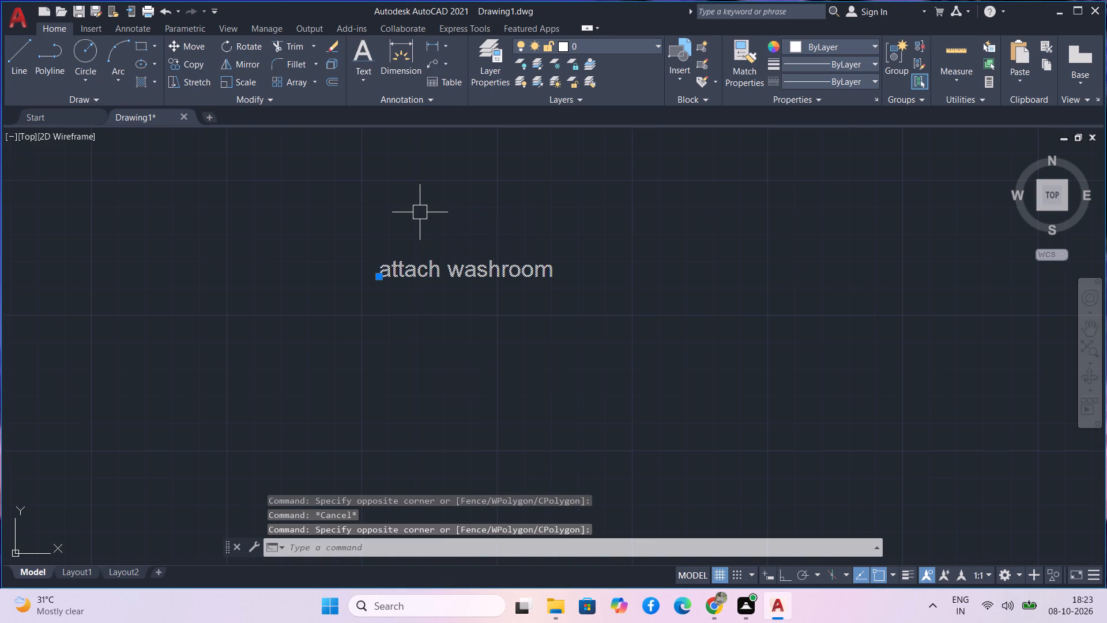
text(m)
key(space)
drag(417, 272, 414, 267)
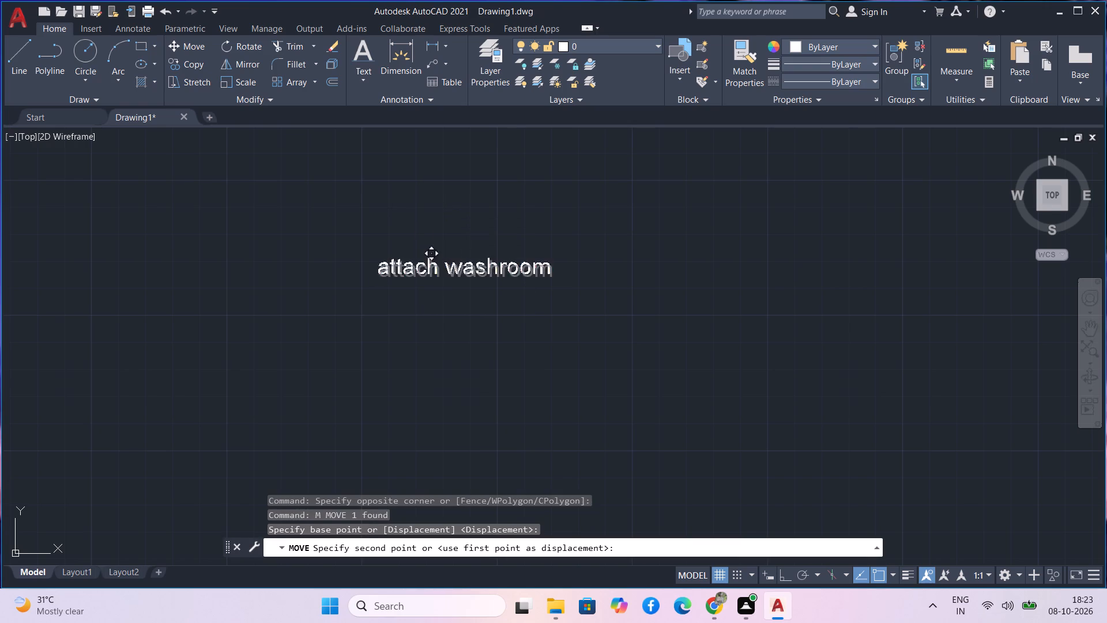
drag(414, 267, 405, 256)
scroll(263, 197, down, 2)
middle_drag(303, 244, 443, 318)
middle_drag(79, 185, 254, 262)
middle_drag(86, 202, 255, 290)
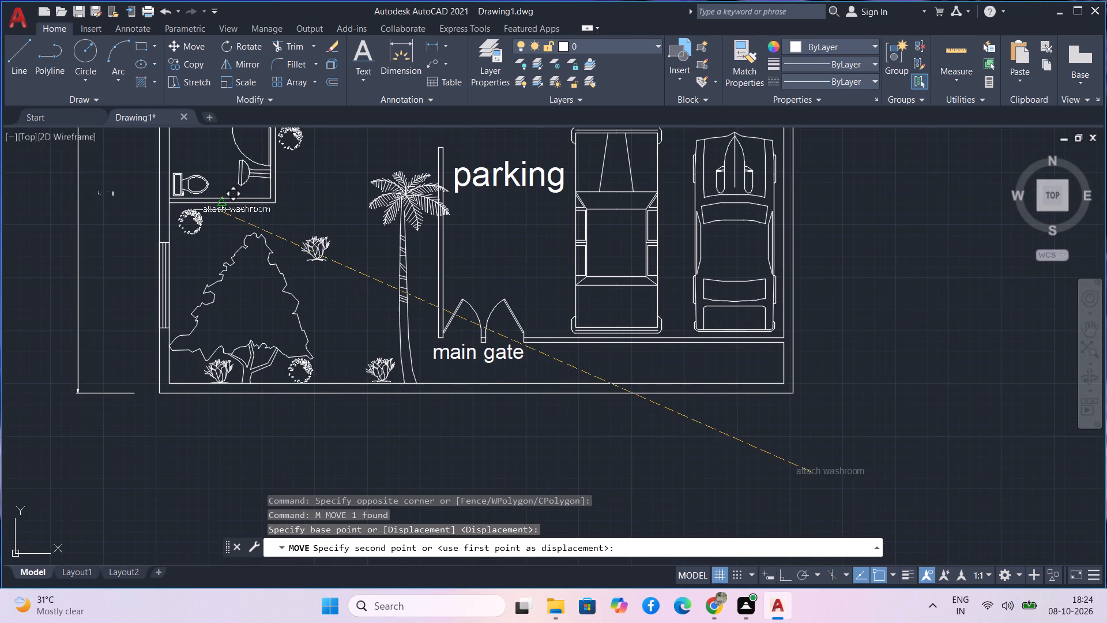
middle_drag(212, 197, 256, 309)
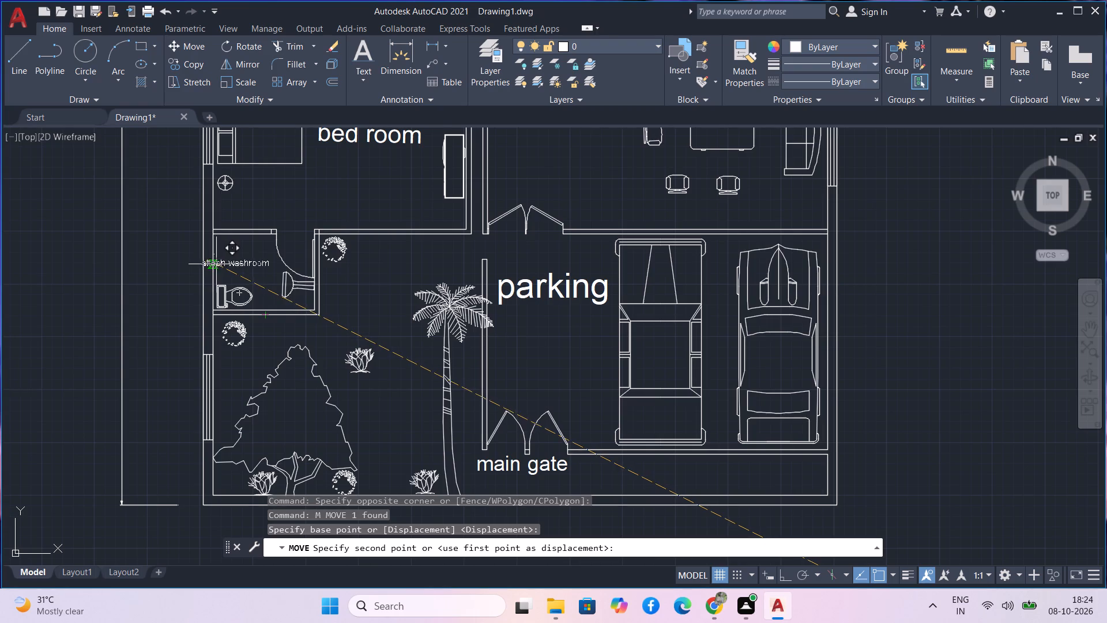
scroll(216, 264, up, 2)
click(249, 270)
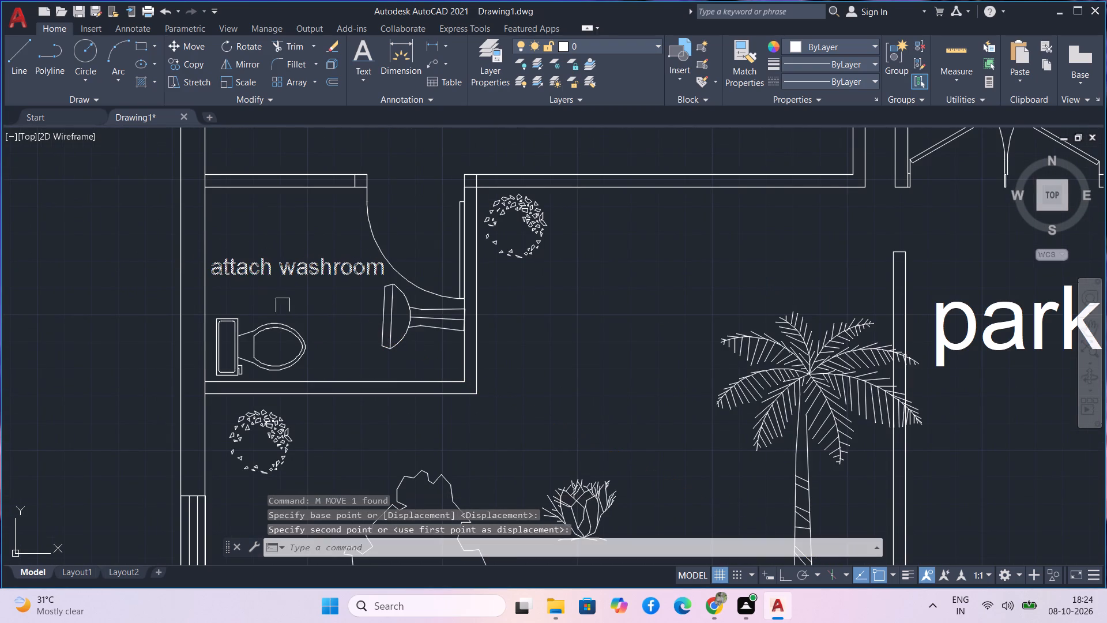
Scale the "common washroom" label east of the plan down to about half its size, using its lower-left insertion point as base.
key(Escape)
scroll(333, 340, down, 3)
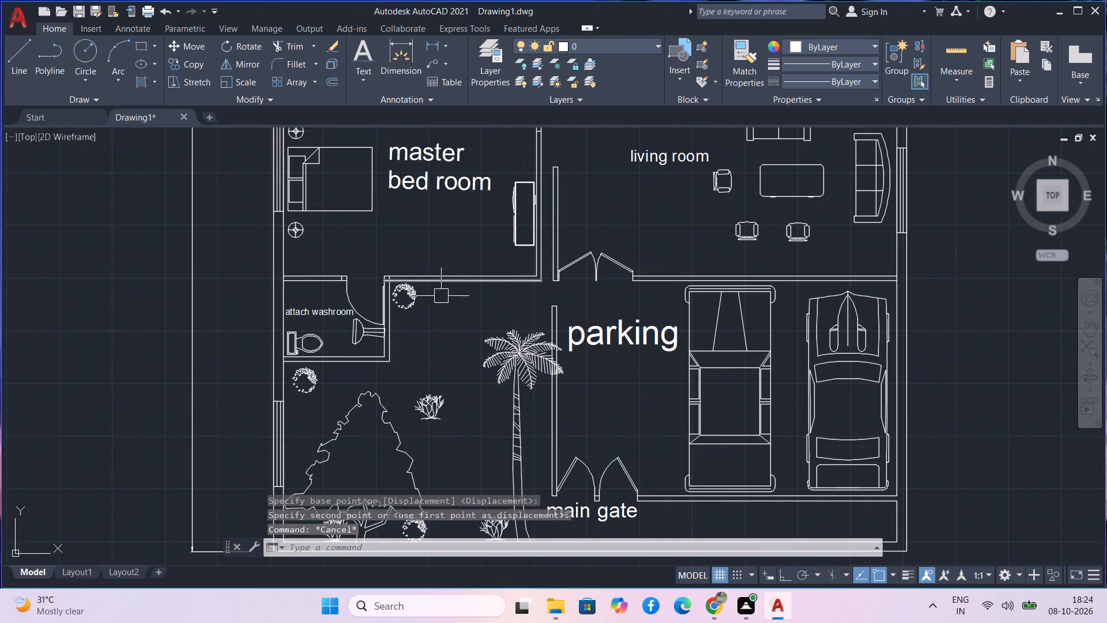
middle_drag(466, 354, 0, 238)
scroll(563, 260, down, 2)
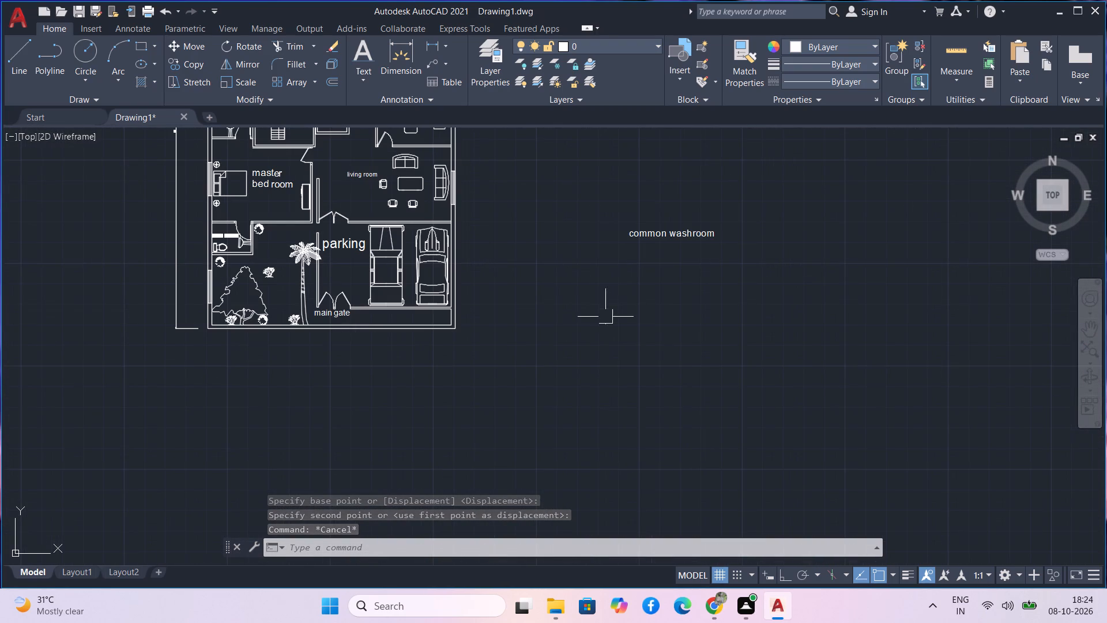
middle_drag(747, 266, 752, 338)
click(760, 316)
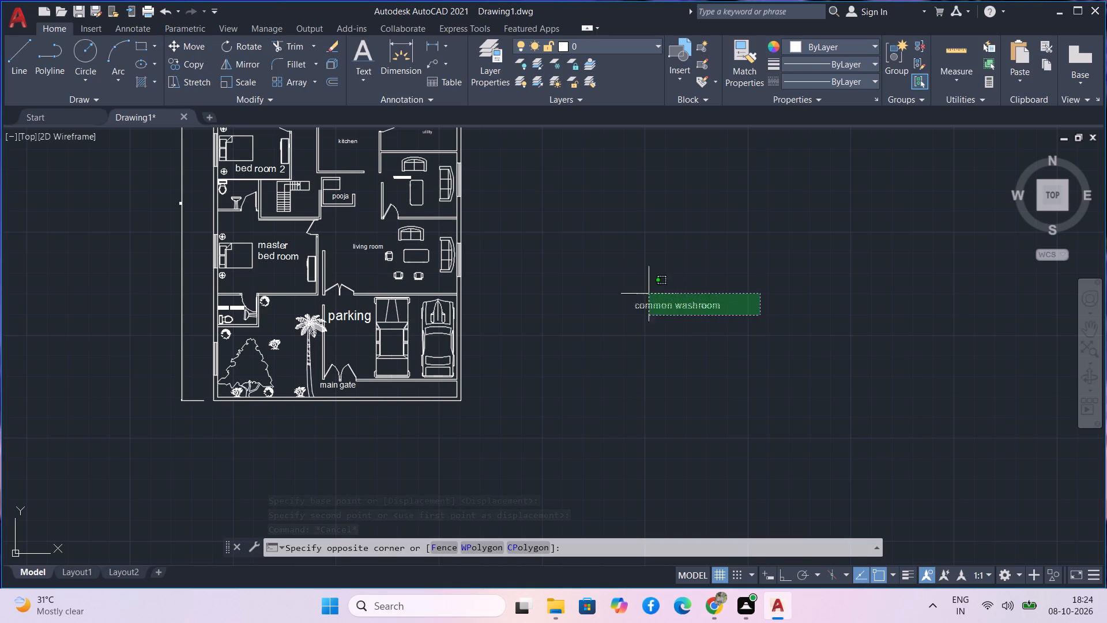
click(618, 272)
key(w)
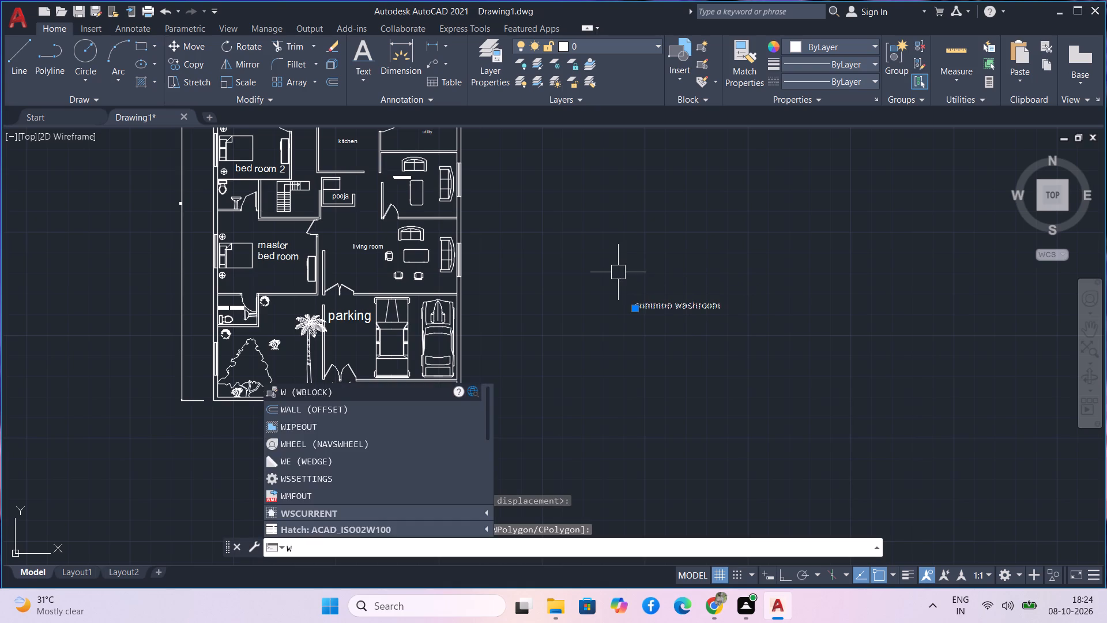
key(BackSpace)
text(sc)
key(space)
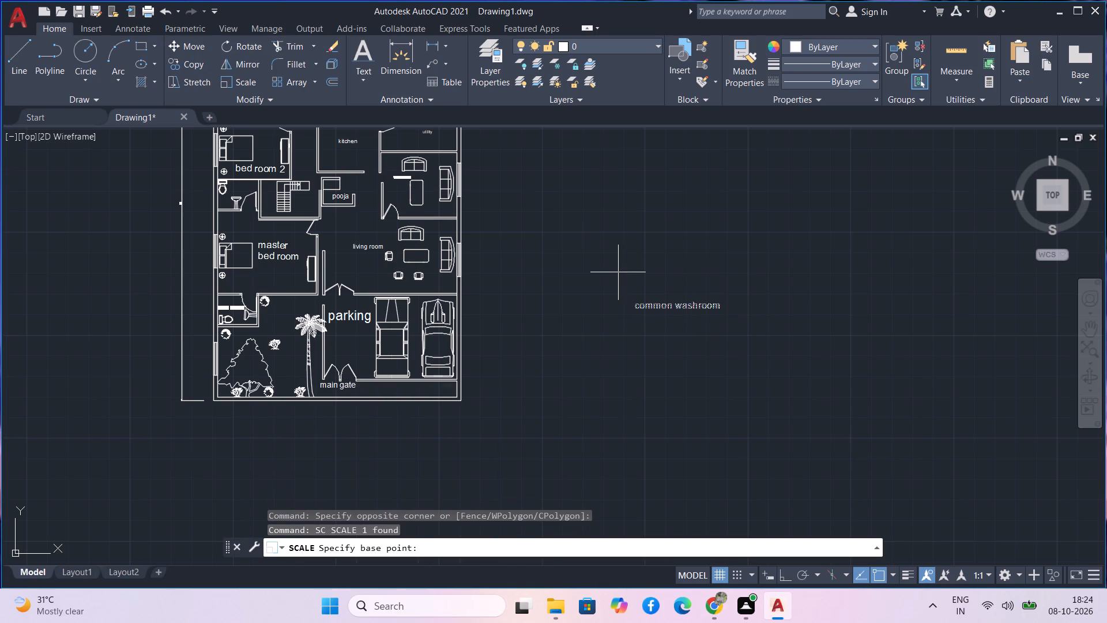
scroll(635, 286, up, 3)
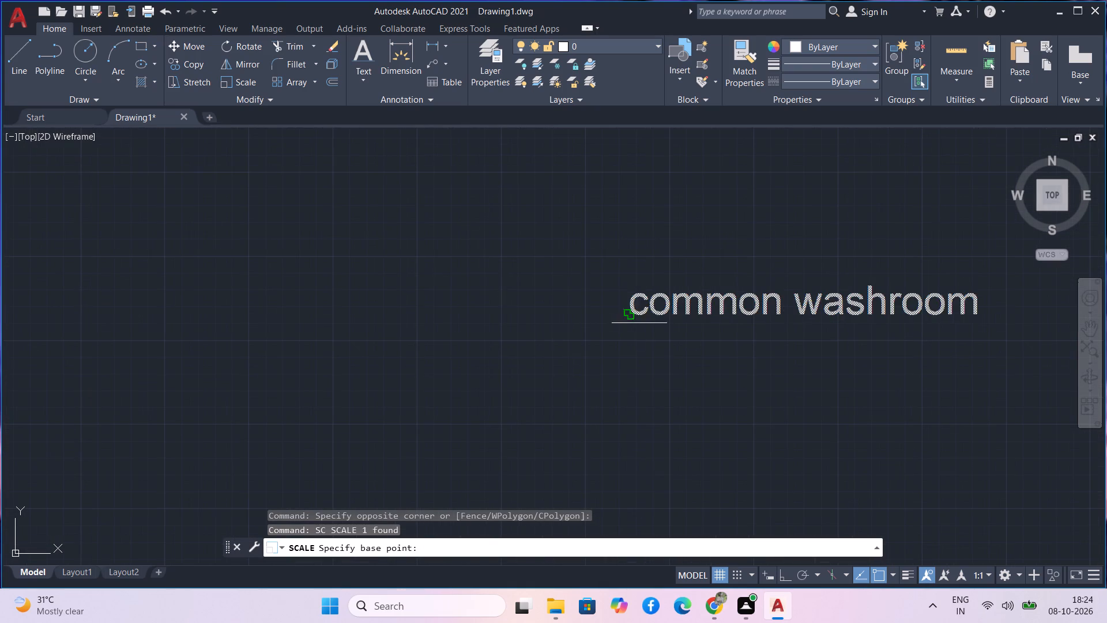
click(635, 311)
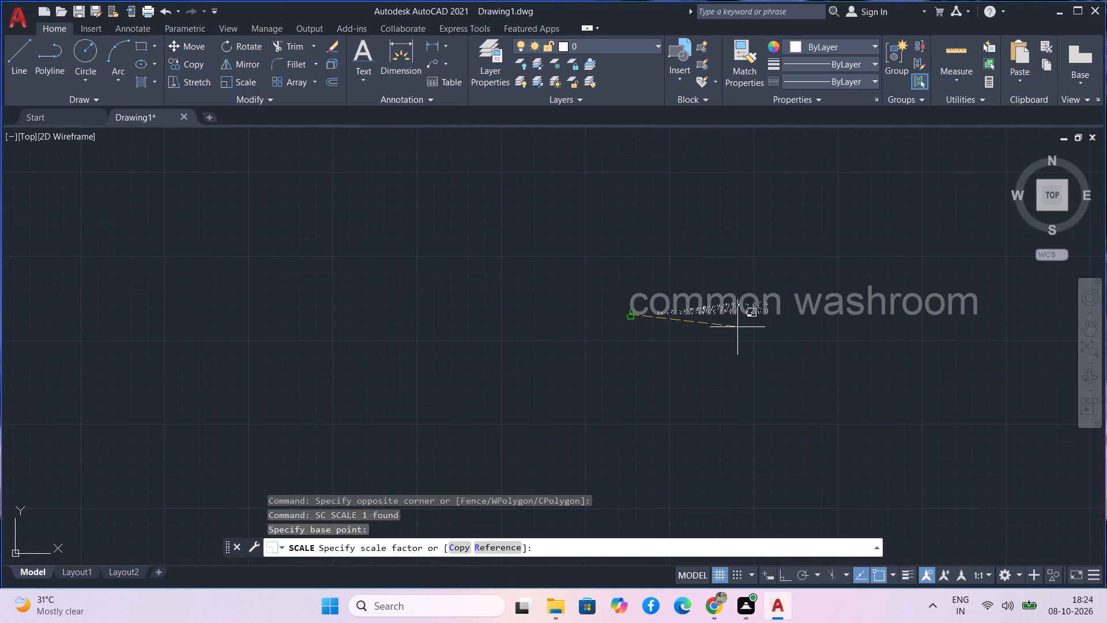
click(737, 327)
click(711, 351)
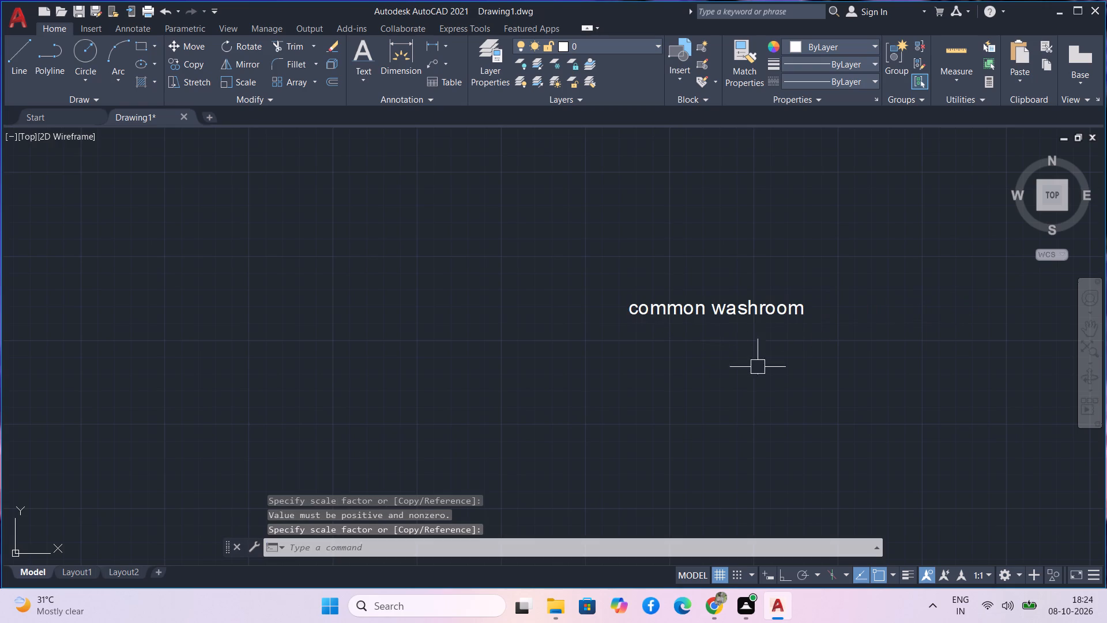
Move the reduced "common washroom" label into the washroom below bed room 2, across the toilet near the room's upper wall.
drag(814, 360, 812, 341)
click(609, 262)
text(m)
key(space)
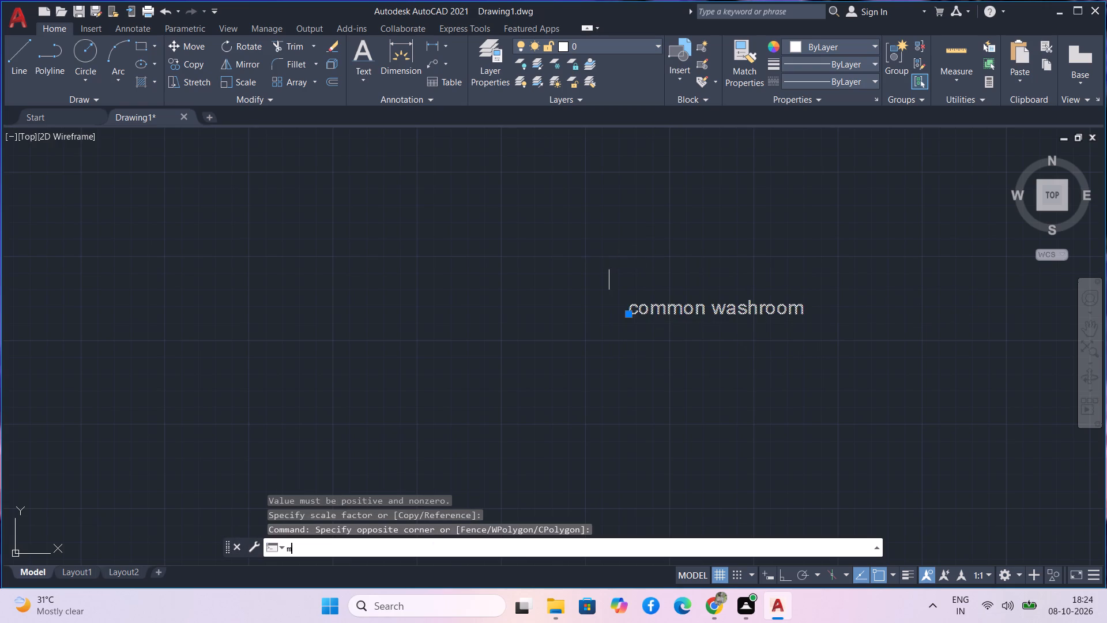
click(641, 313)
scroll(589, 314, down, 3)
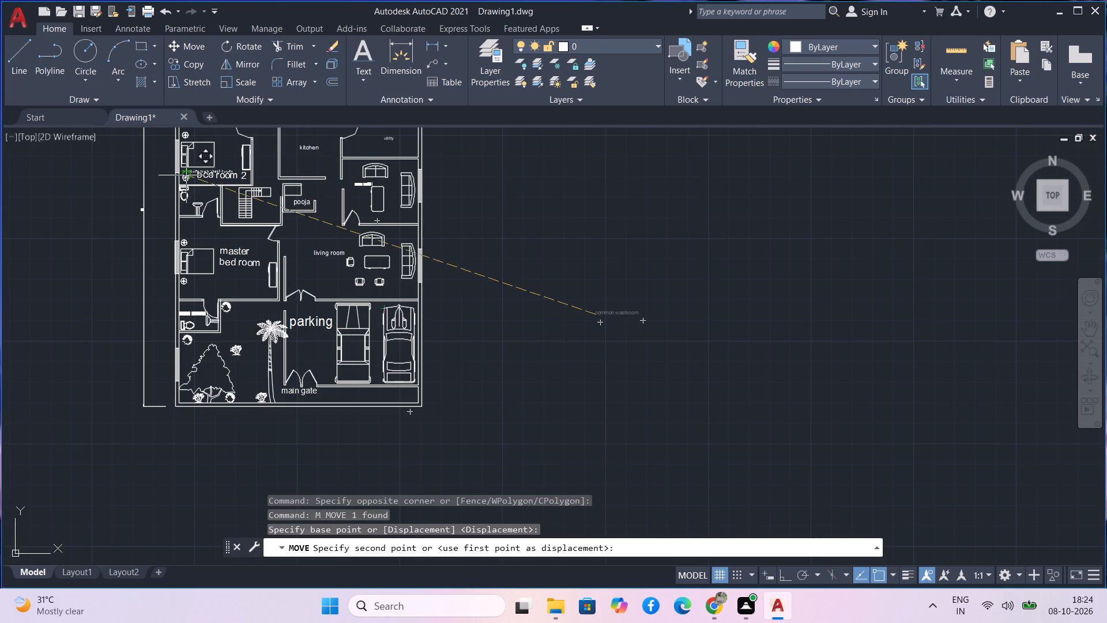
scroll(192, 187, up, 3)
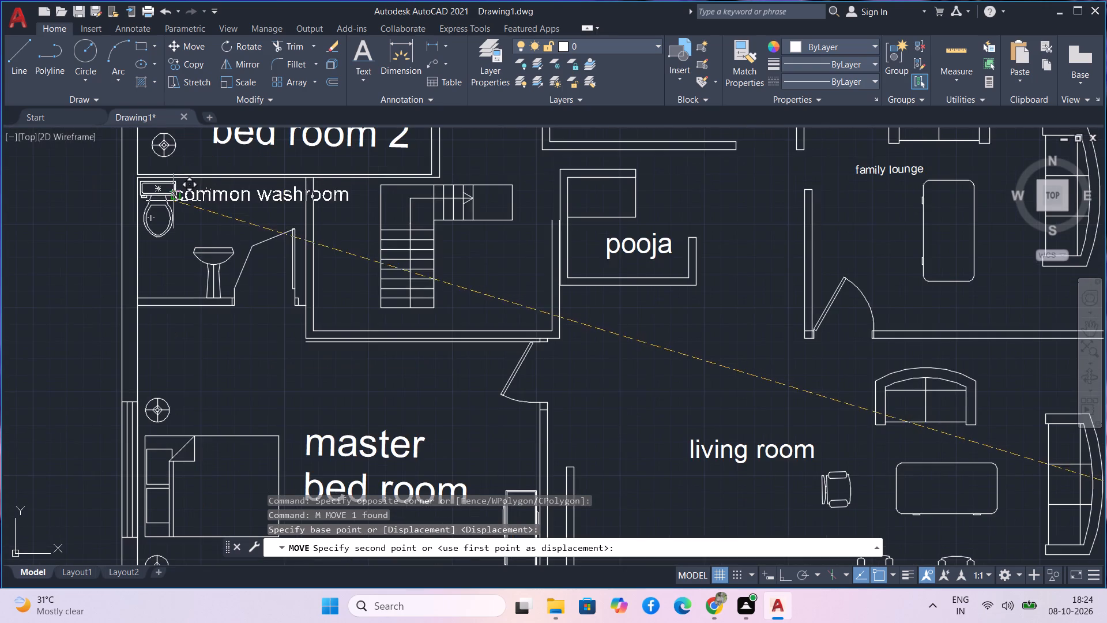
scroll(174, 201, up, 2)
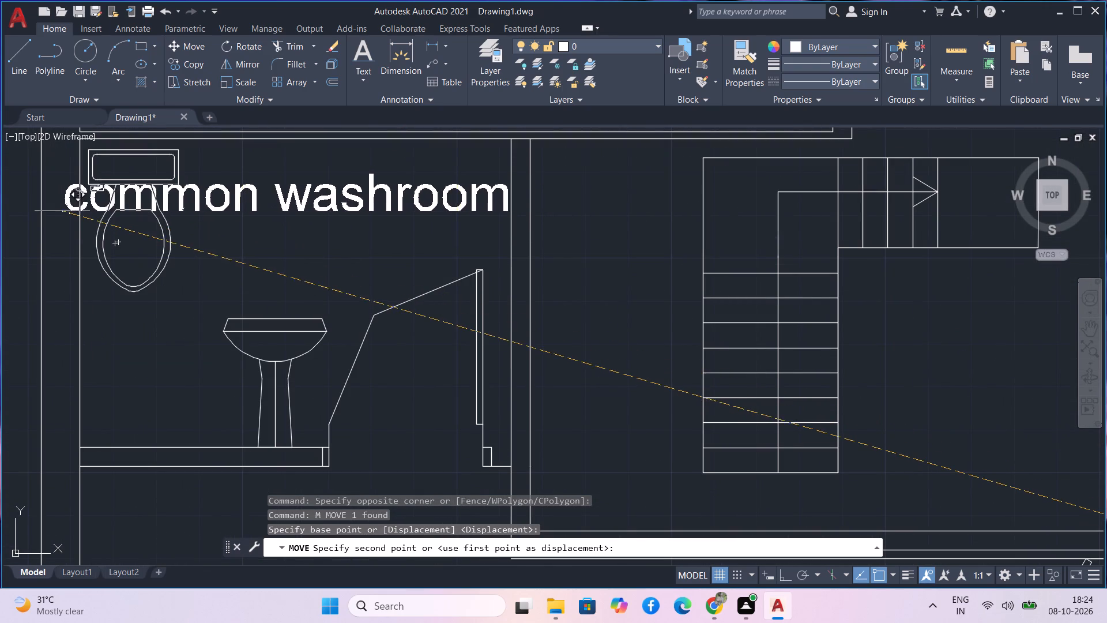
click(52, 211)
Add the single-line text "stair case" in the empty area east of the plan, picking its height and a 270° rotation with ortho on.
scroll(145, 211, down, 4)
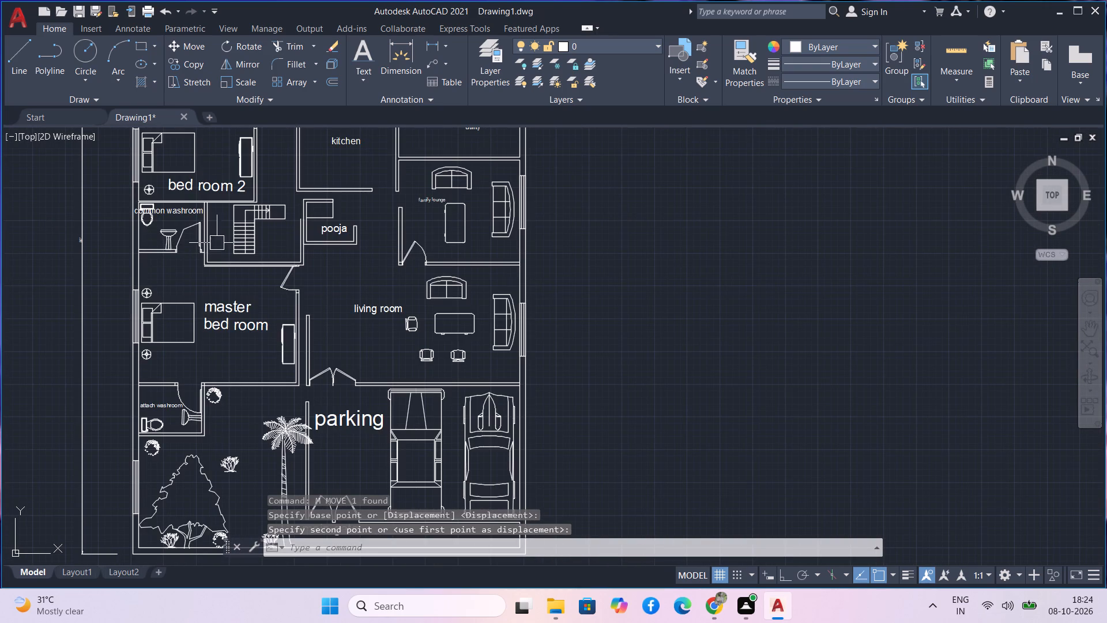
scroll(534, 282, down, 1)
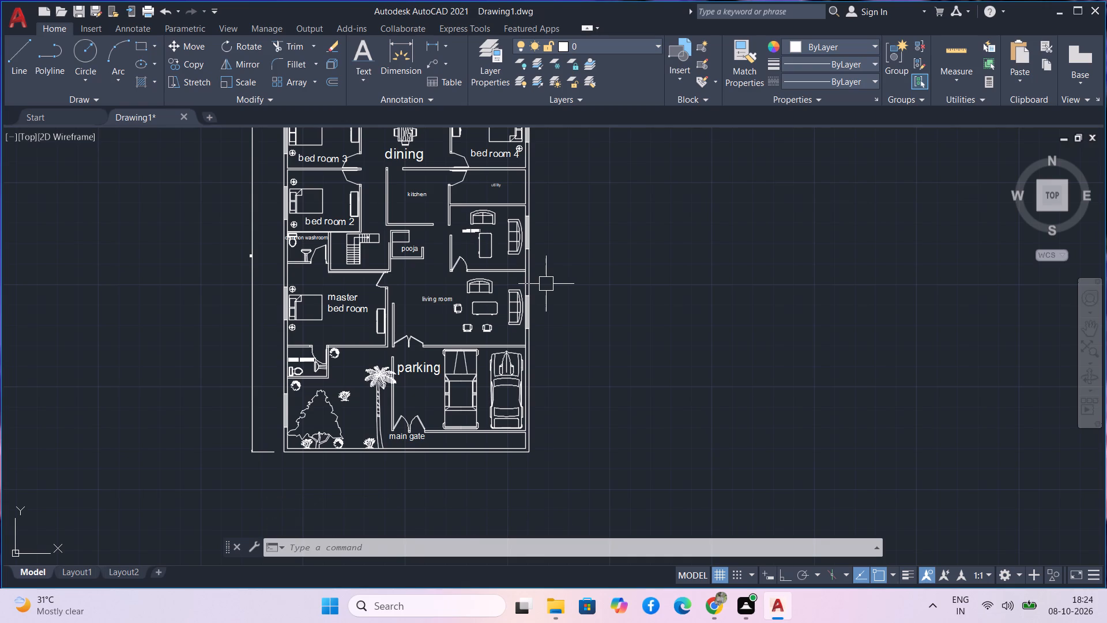
text(te)
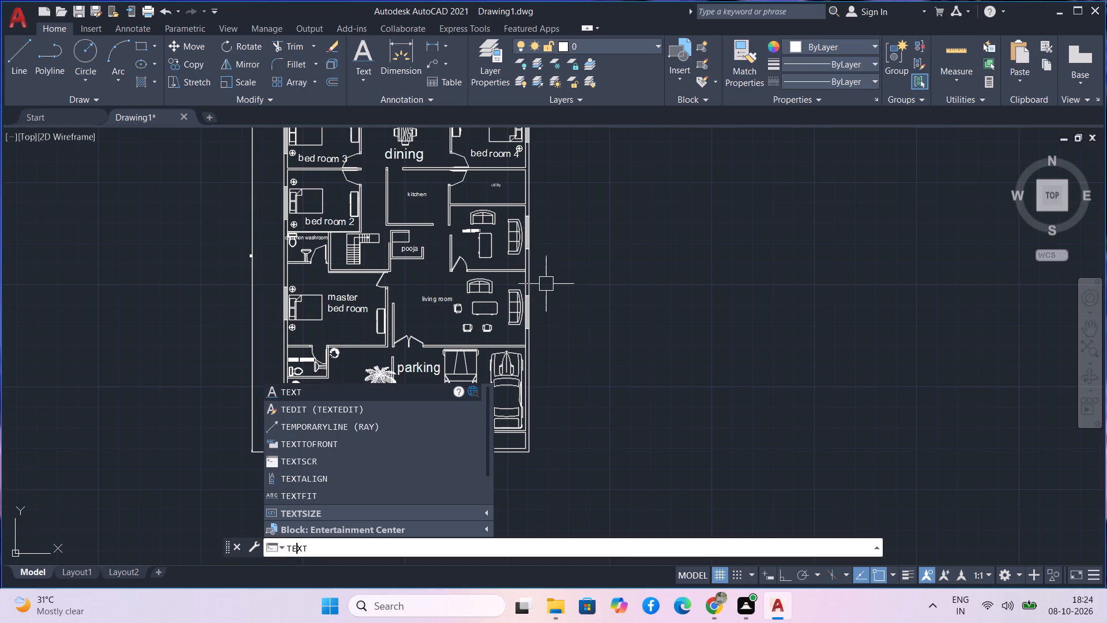
text(xt)
key(space)
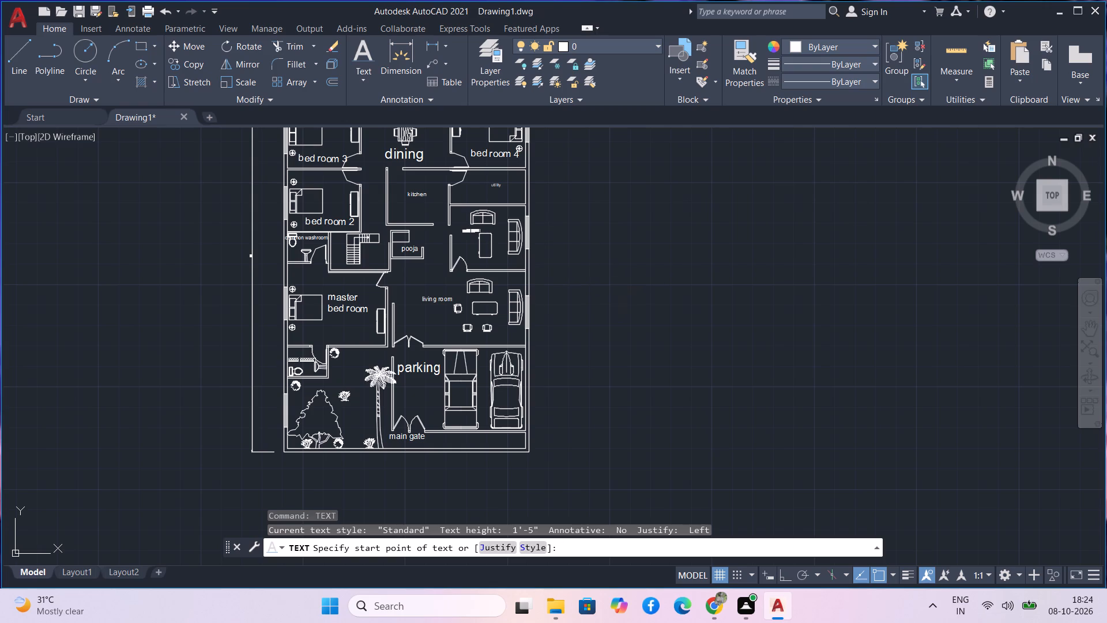
click(669, 255)
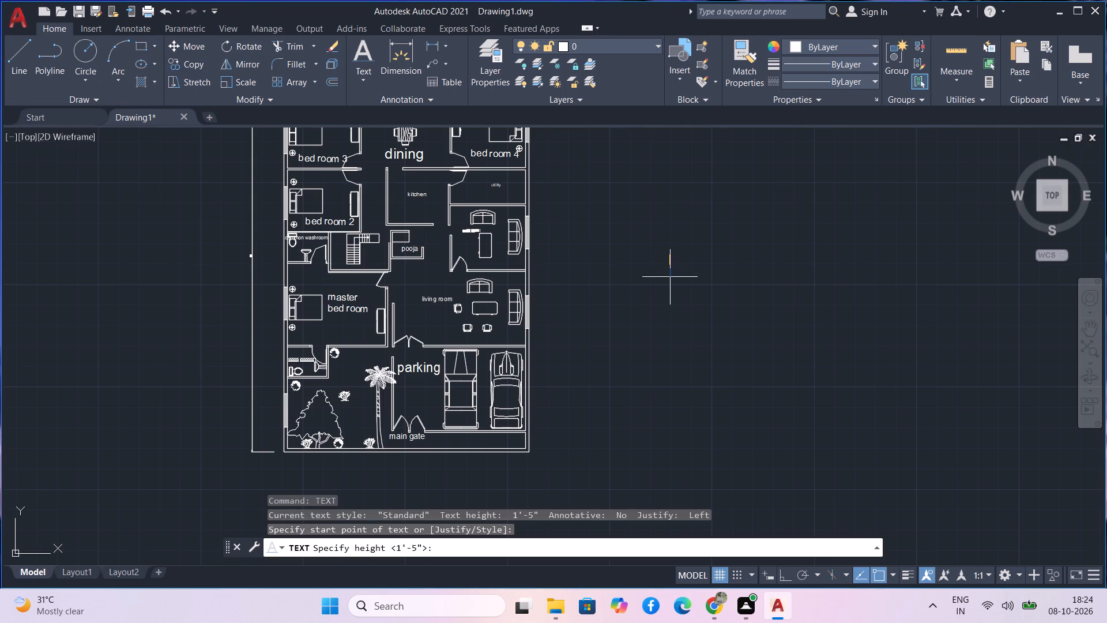
scroll(668, 275, up, 3)
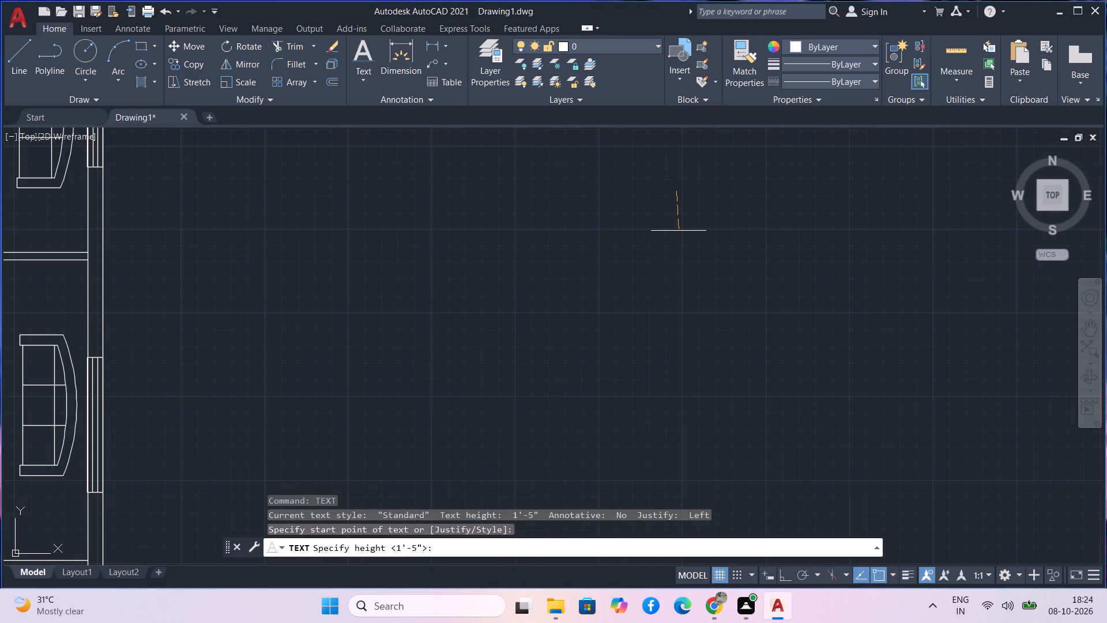
double_click(675, 220)
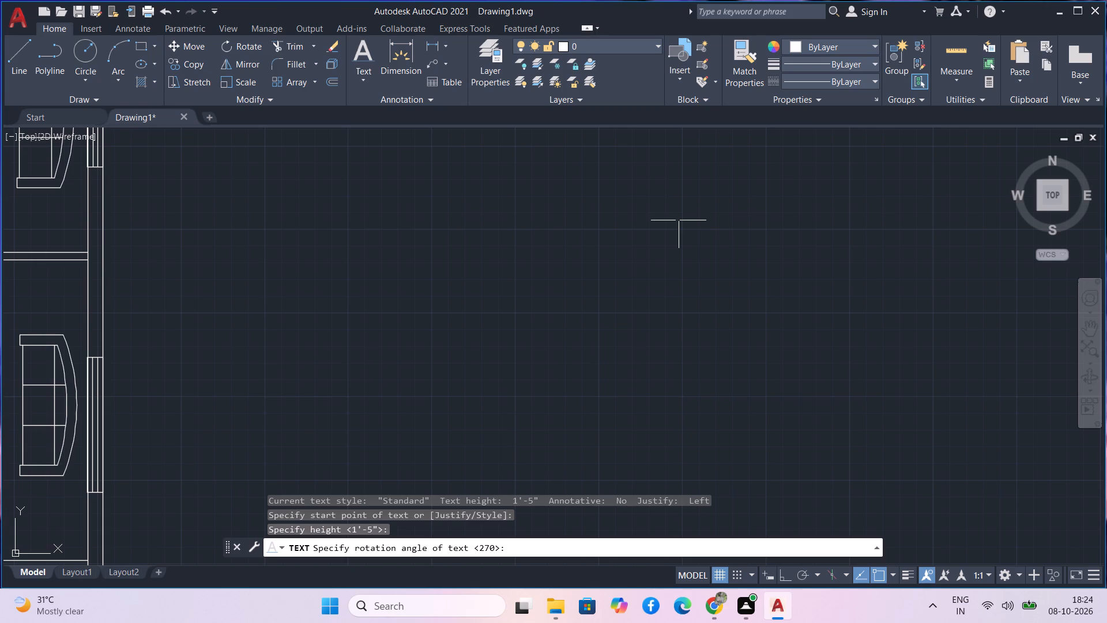
key(F8)
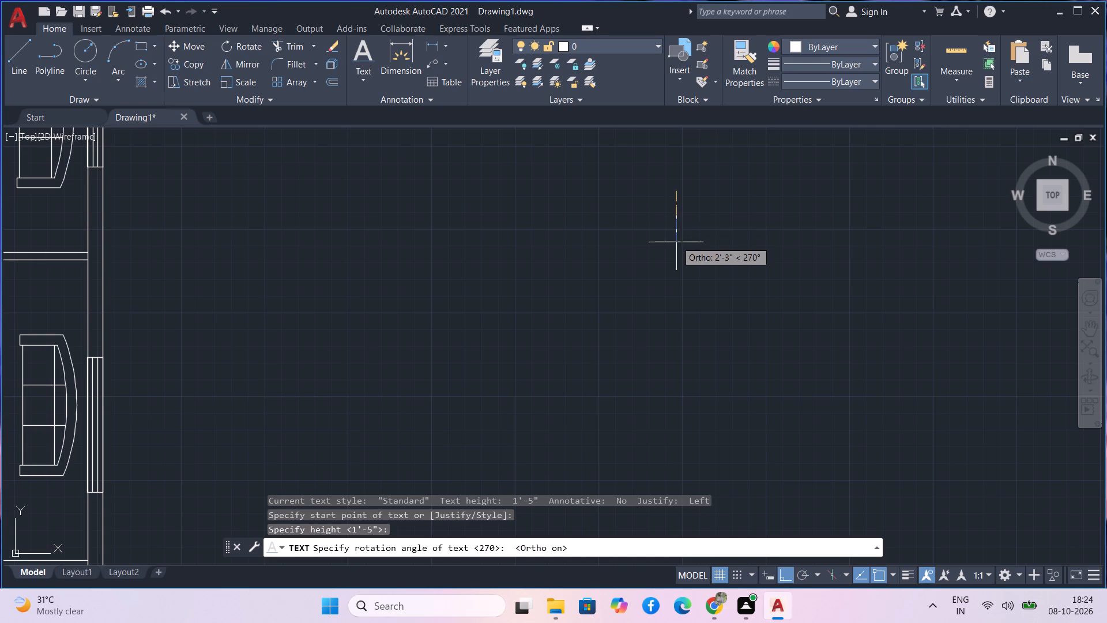
double_click(676, 223)
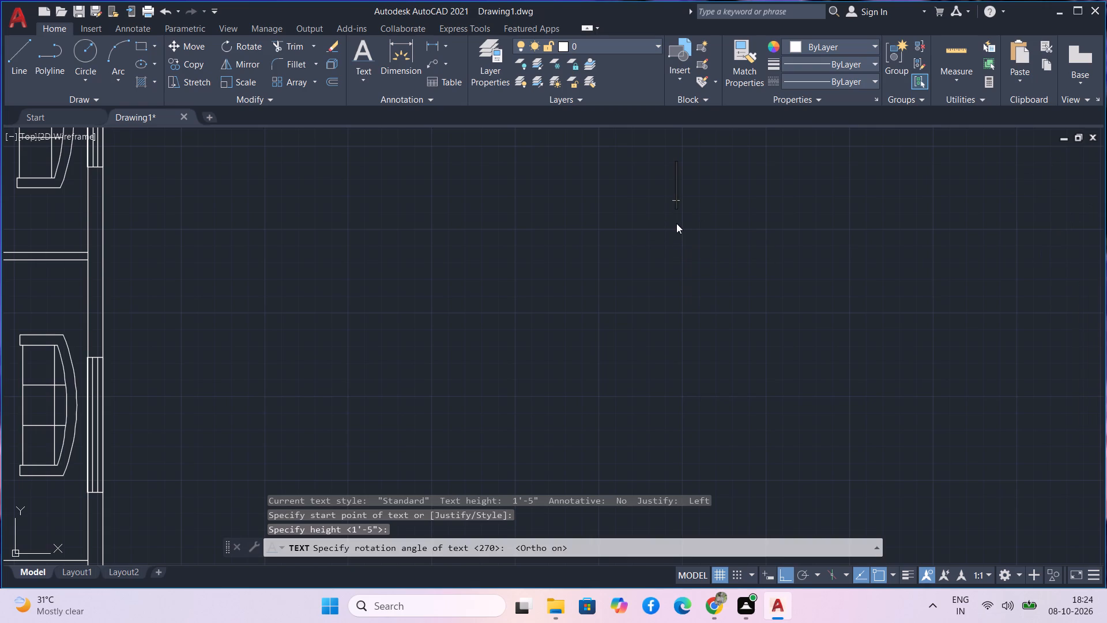
text(stait)
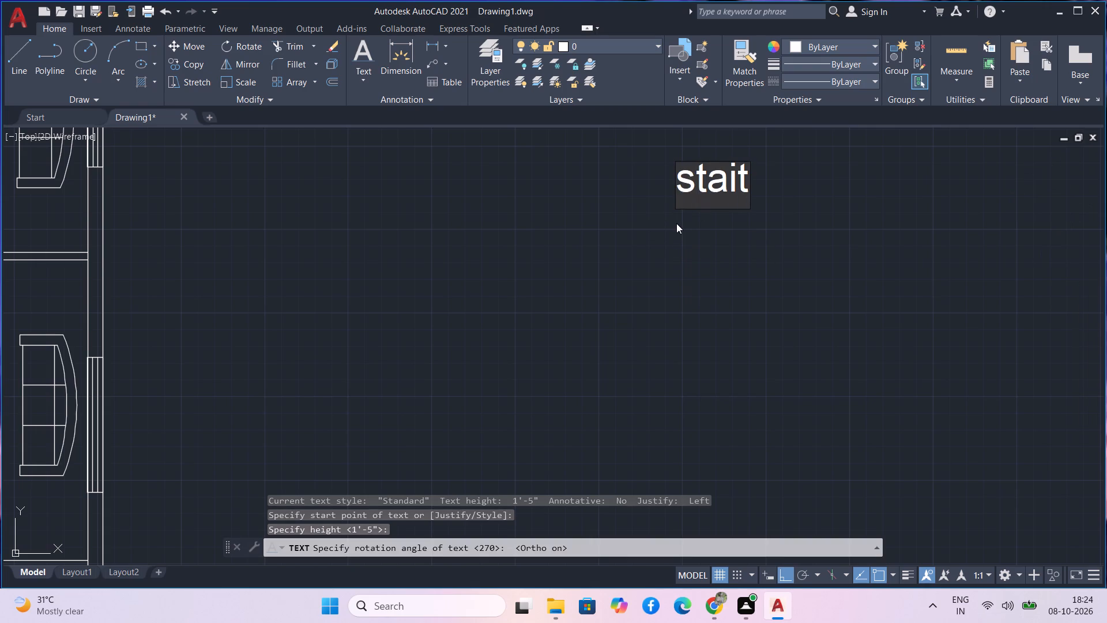
key(BackSpace)
key(r)
key(space)
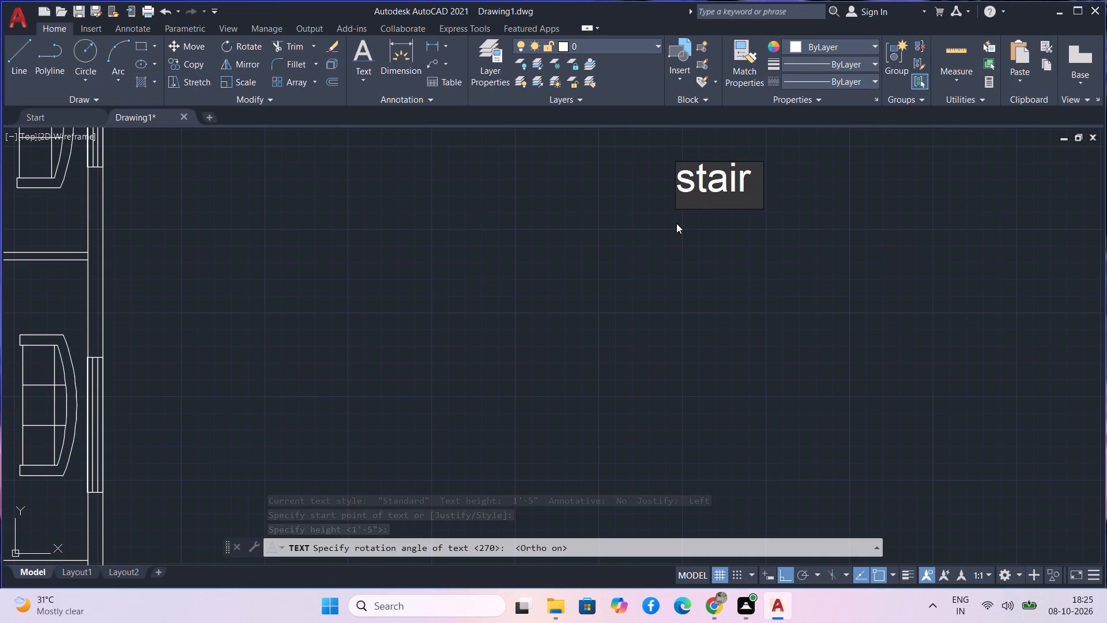
text(case)
key(space)
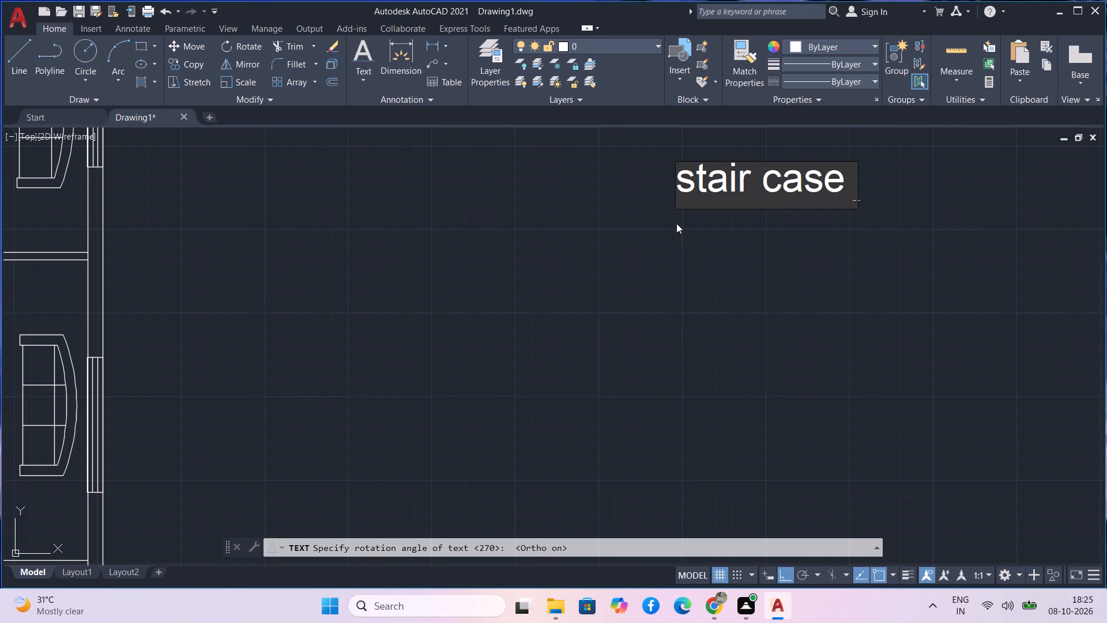
key(Return)
key(Return)
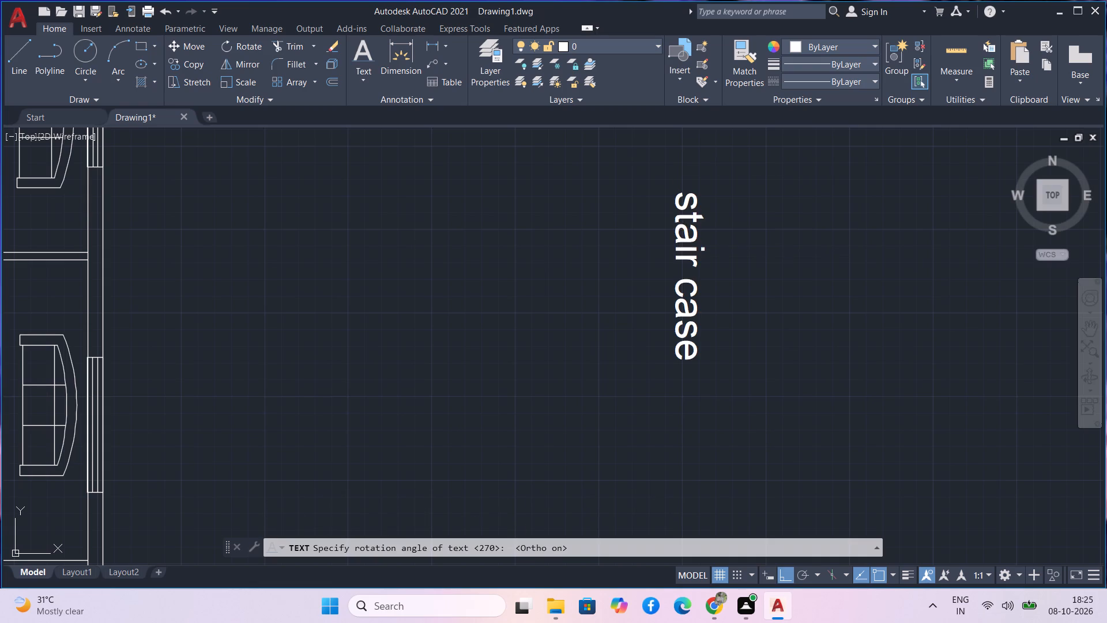
Rotate the vertical "stair case" label 90° counterclockwise about its lower end so it reads horizontally.
click(664, 305)
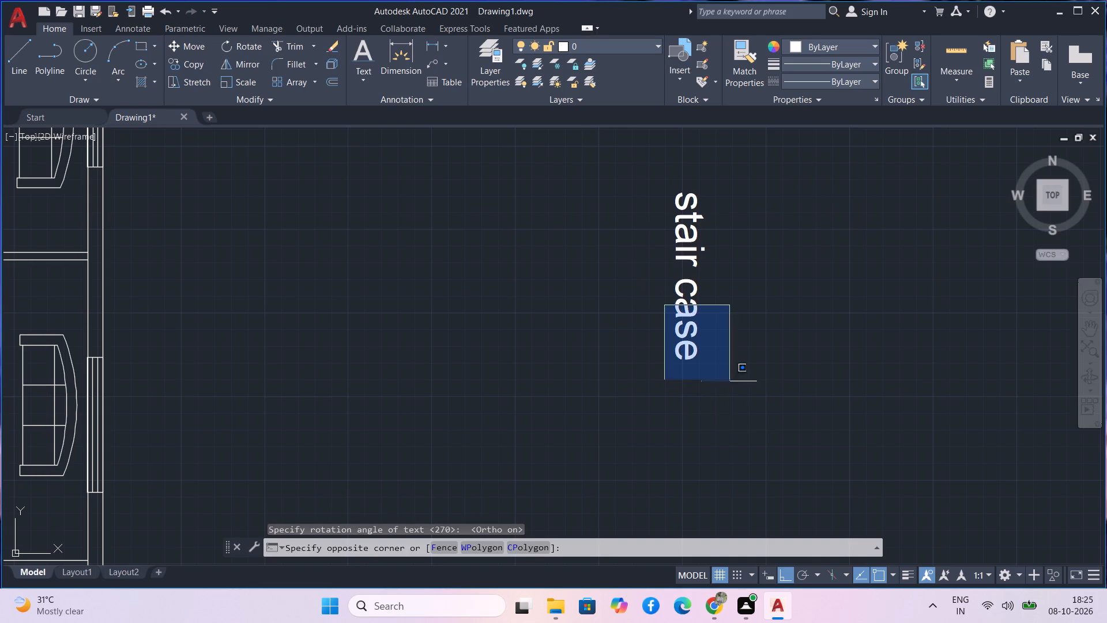
drag(751, 396, 750, 382)
drag(748, 378, 732, 356)
drag(619, 188, 619, 182)
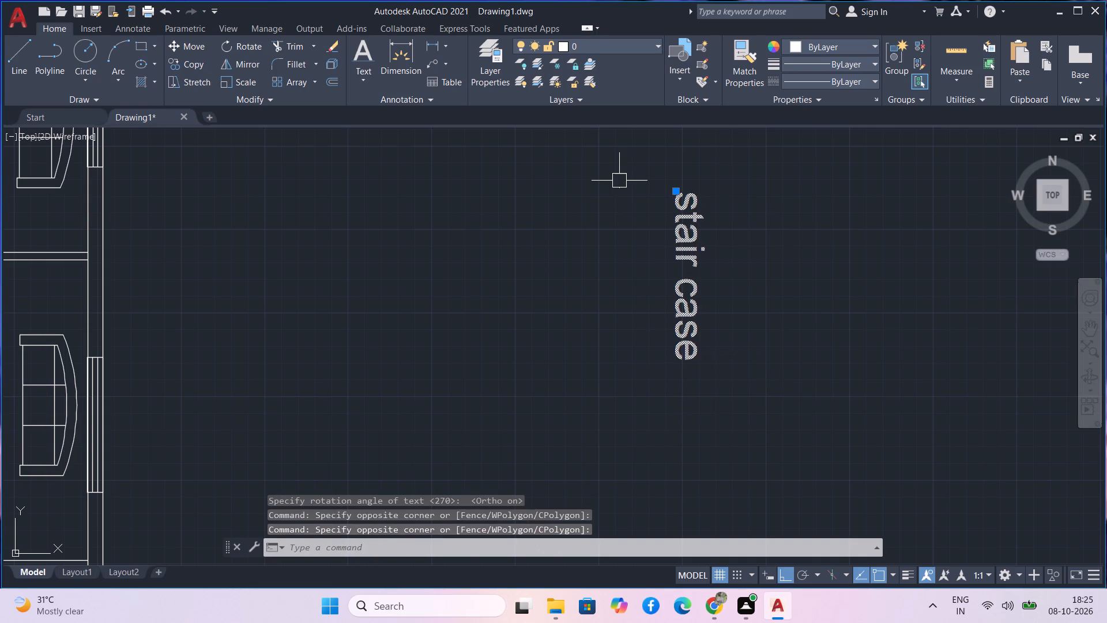
text(ro)
key(space)
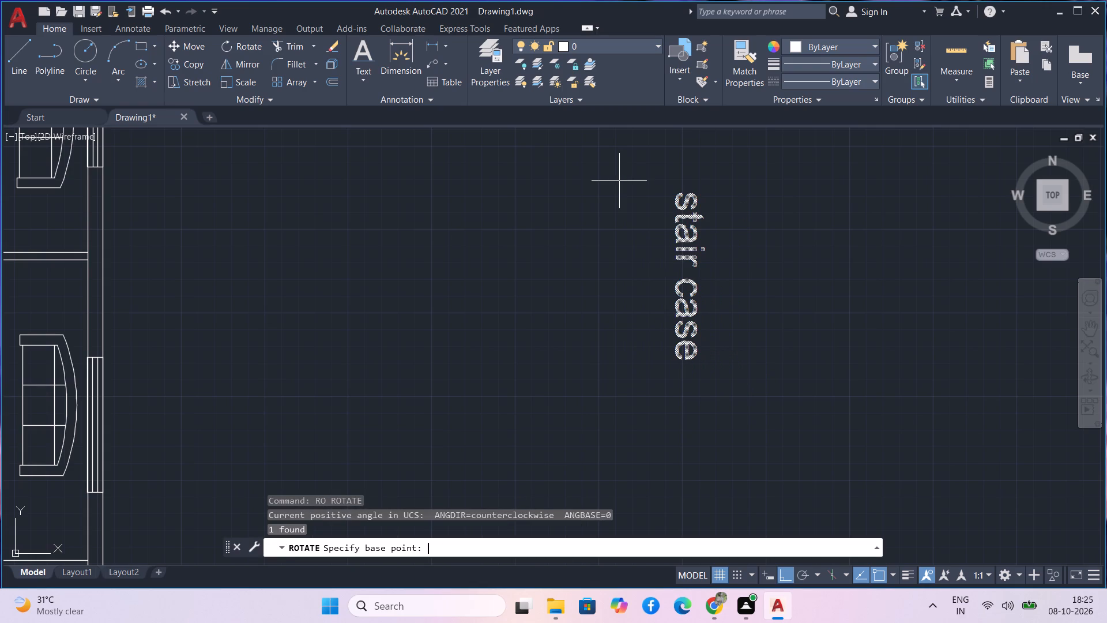
drag(678, 359, 721, 353)
click(718, 181)
Scale the "stair case" label down to about nine tenths of its size, using its lower-left insertion point as base.
click(736, 392)
drag(550, 309, 519, 290)
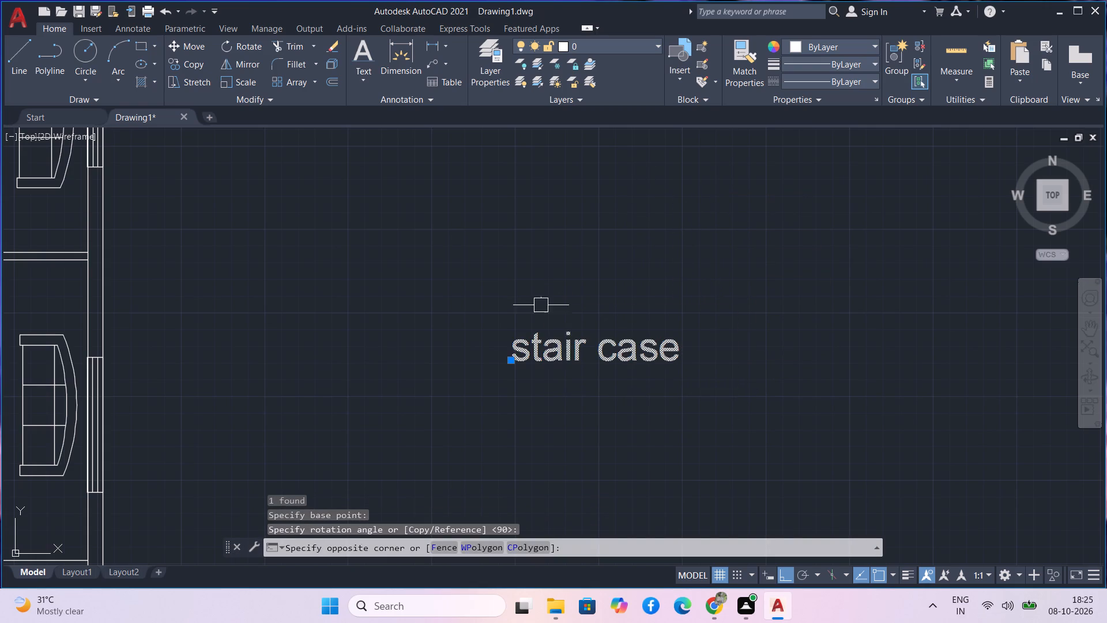
drag(519, 290, 519, 290)
text(sc)
key(space)
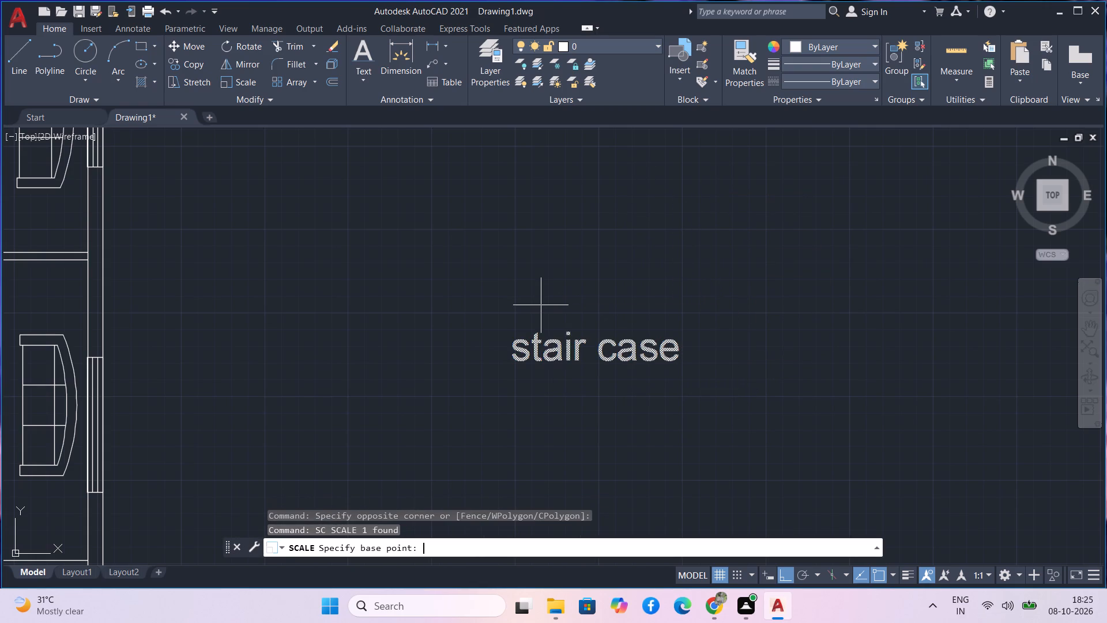
click(515, 357)
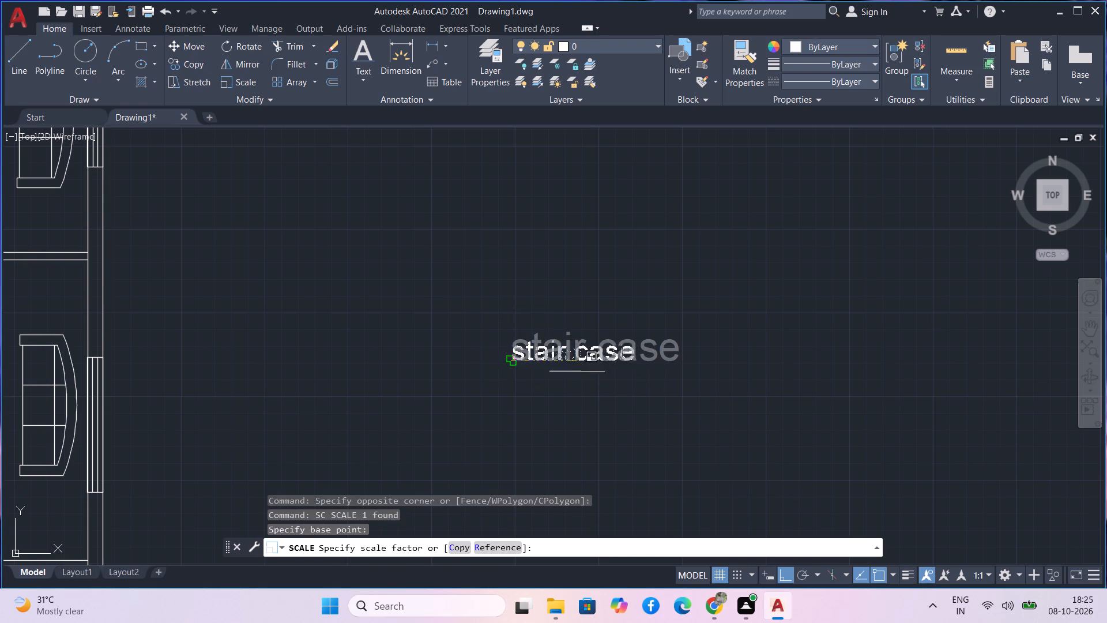
click(577, 371)
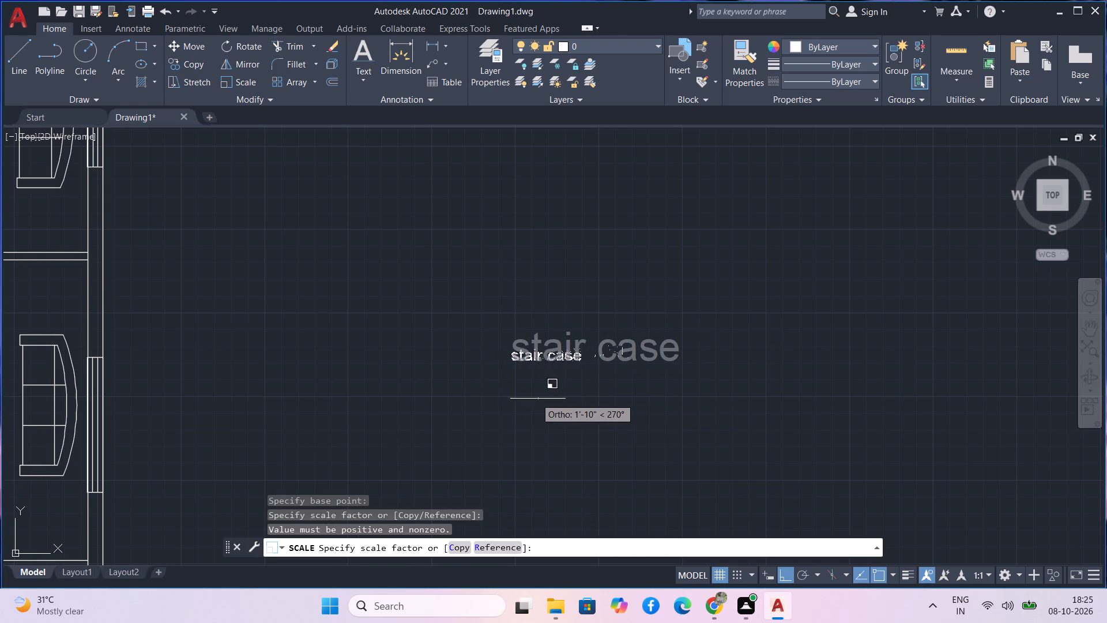
click(591, 405)
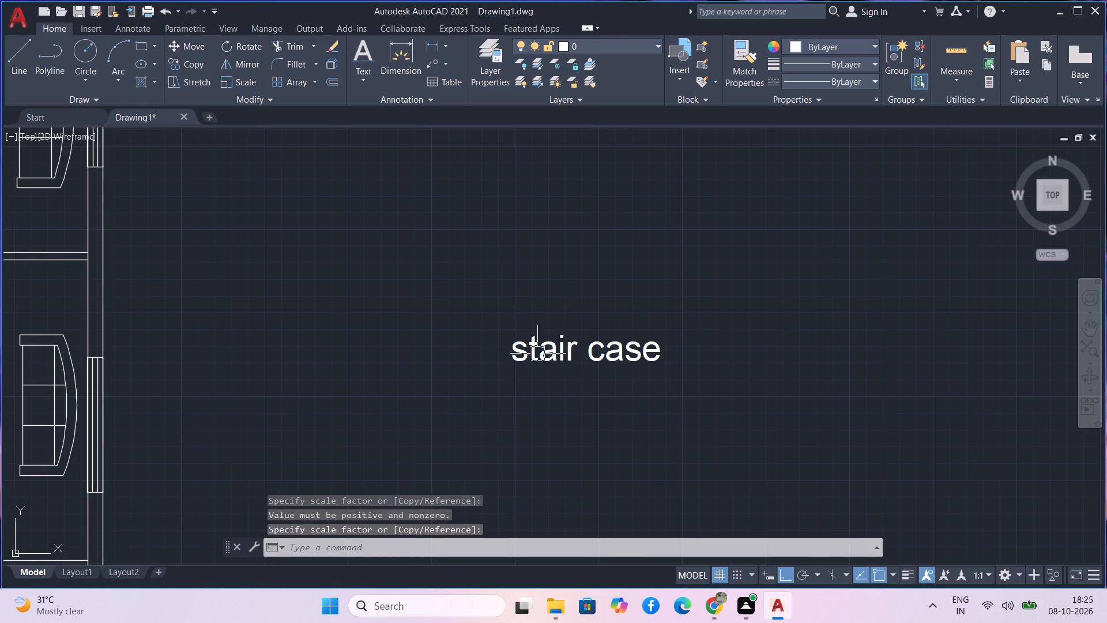
Scale the "stair case" label down again to about three quarters of its size, using its lower-left insertion point as base.
drag(469, 321, 560, 356)
click(658, 407)
drag(659, 408, 638, 361)
drag(564, 298, 517, 258)
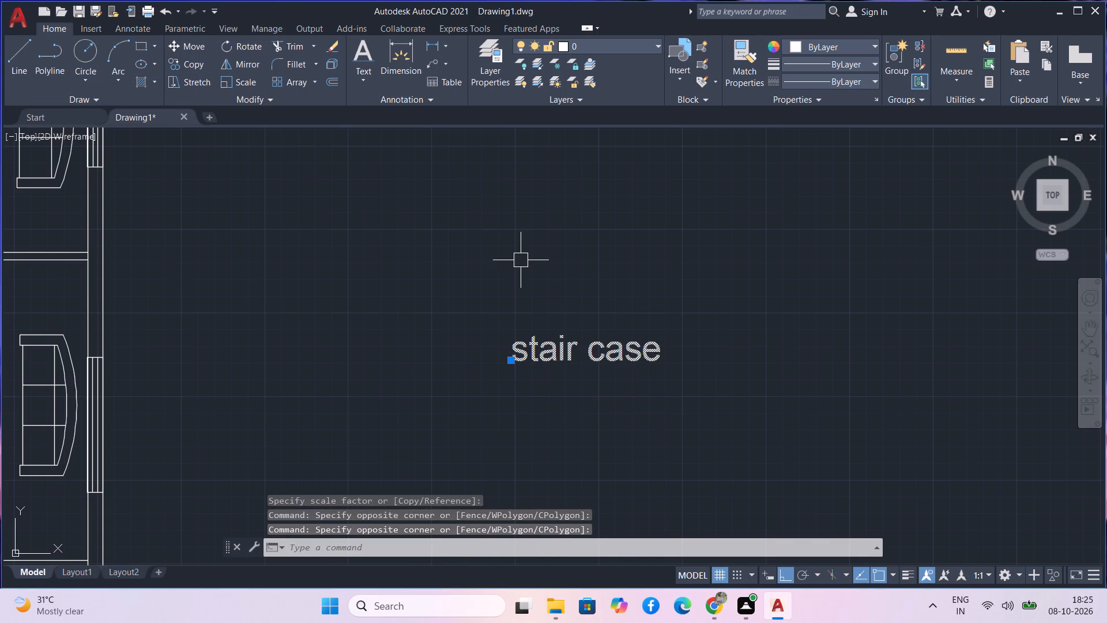
text(sc)
key(space)
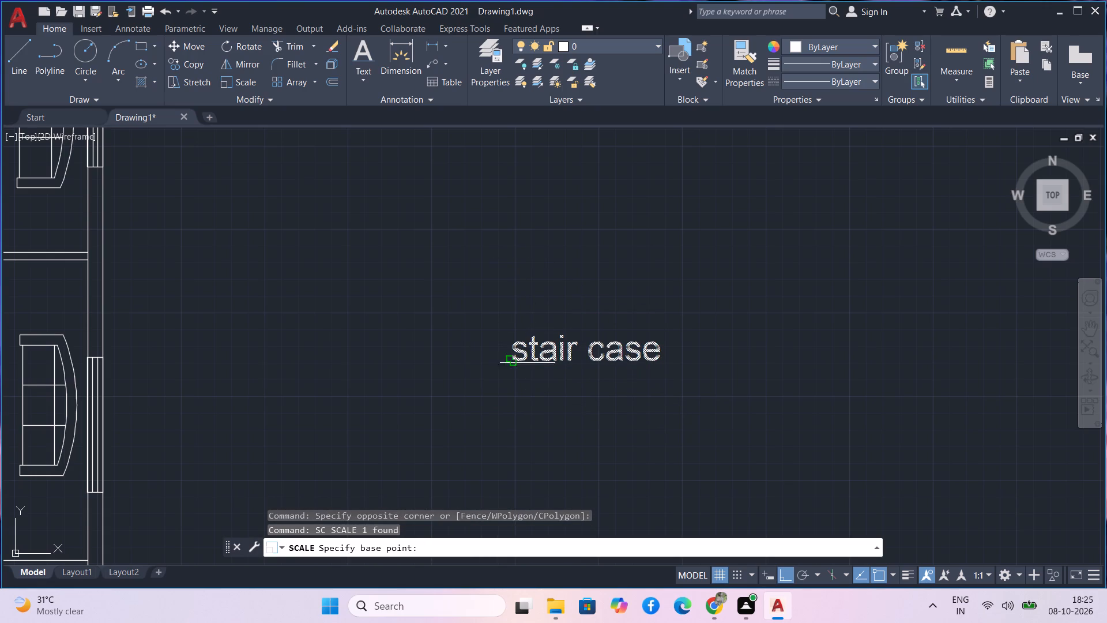
click(519, 362)
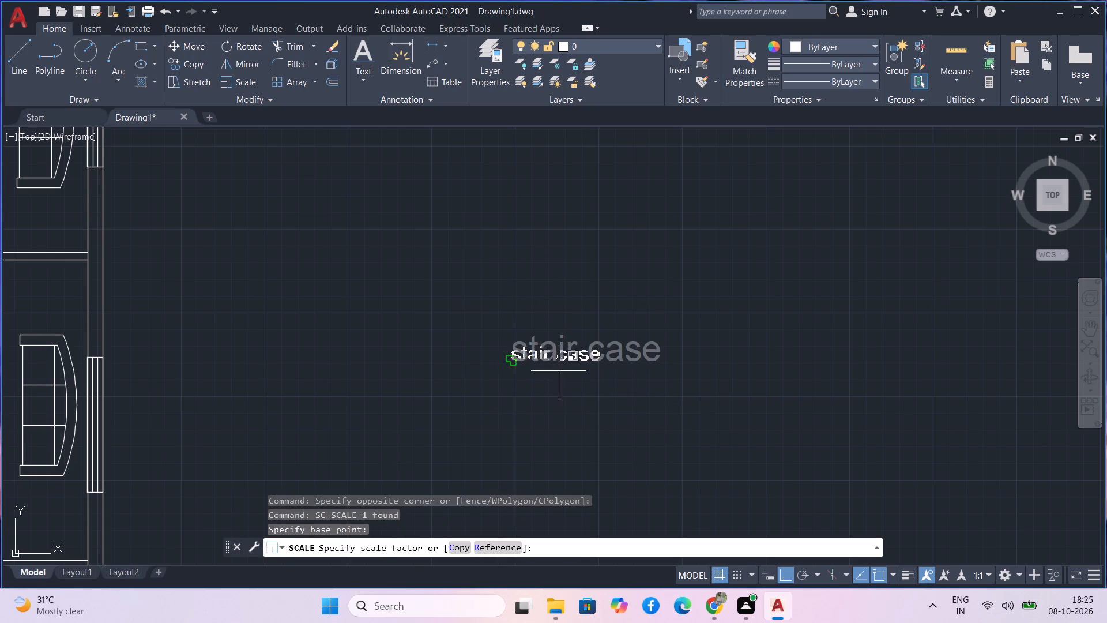
click(571, 371)
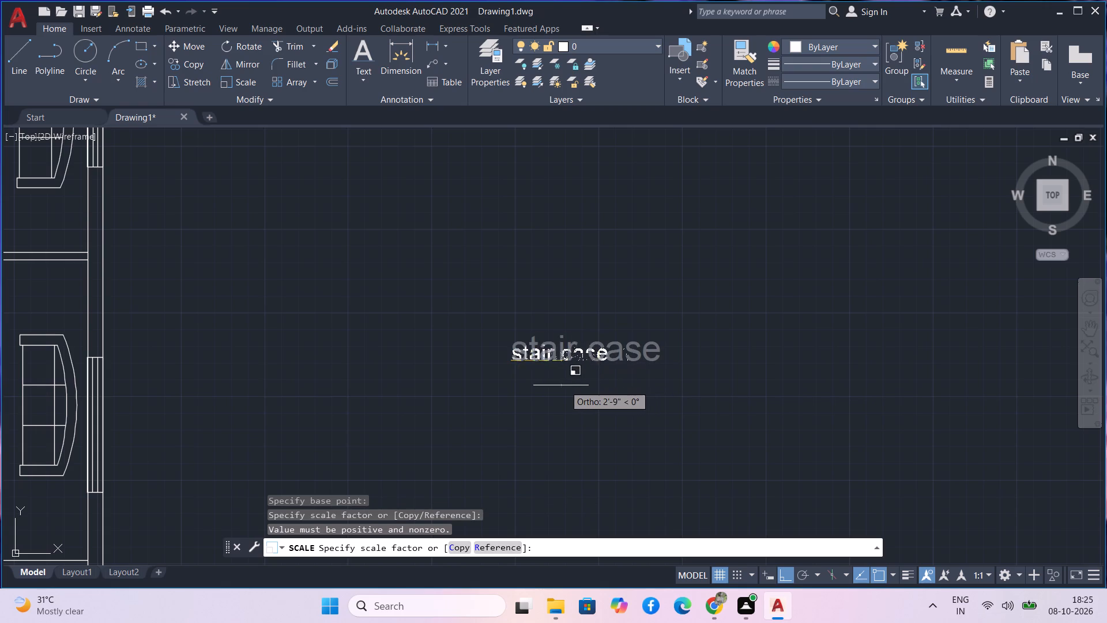
click(573, 386)
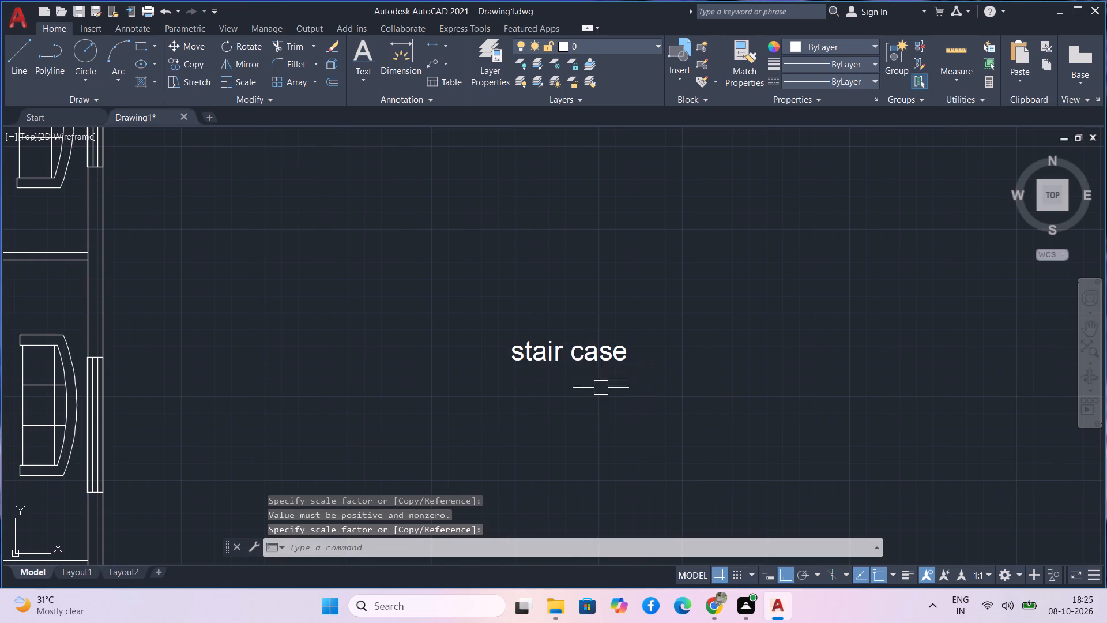
Move the reduced "stair case" label into the stair area beside pooja, just below and east of the lower flight, with ortho off.
drag(637, 393, 635, 371)
click(466, 272)
text(m)
key(space)
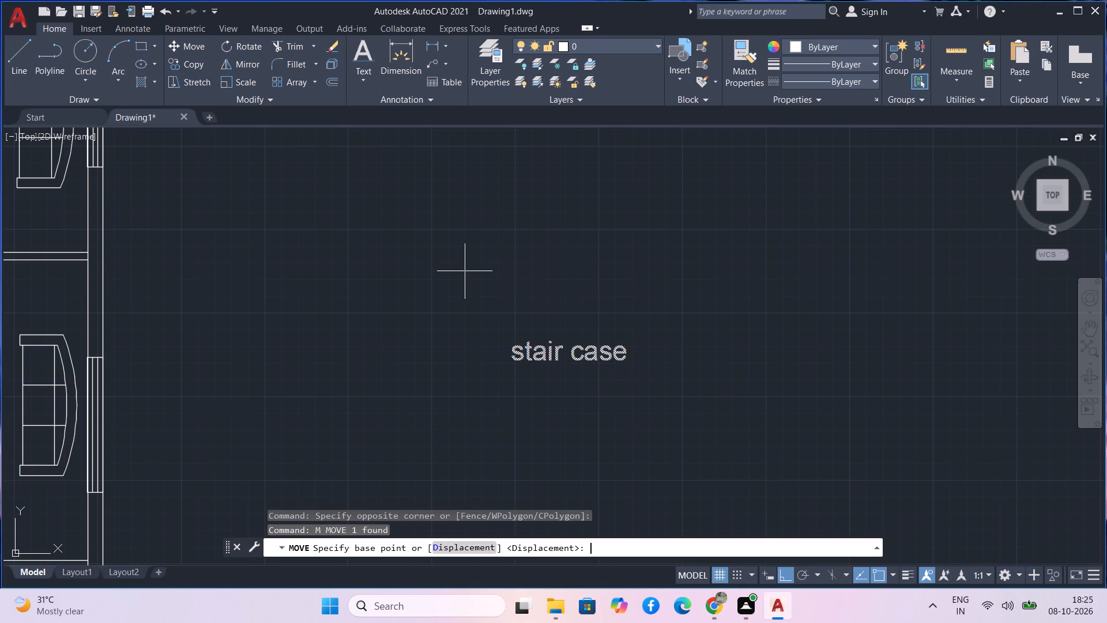
drag(539, 362, 526, 355)
scroll(306, 333, down, 3)
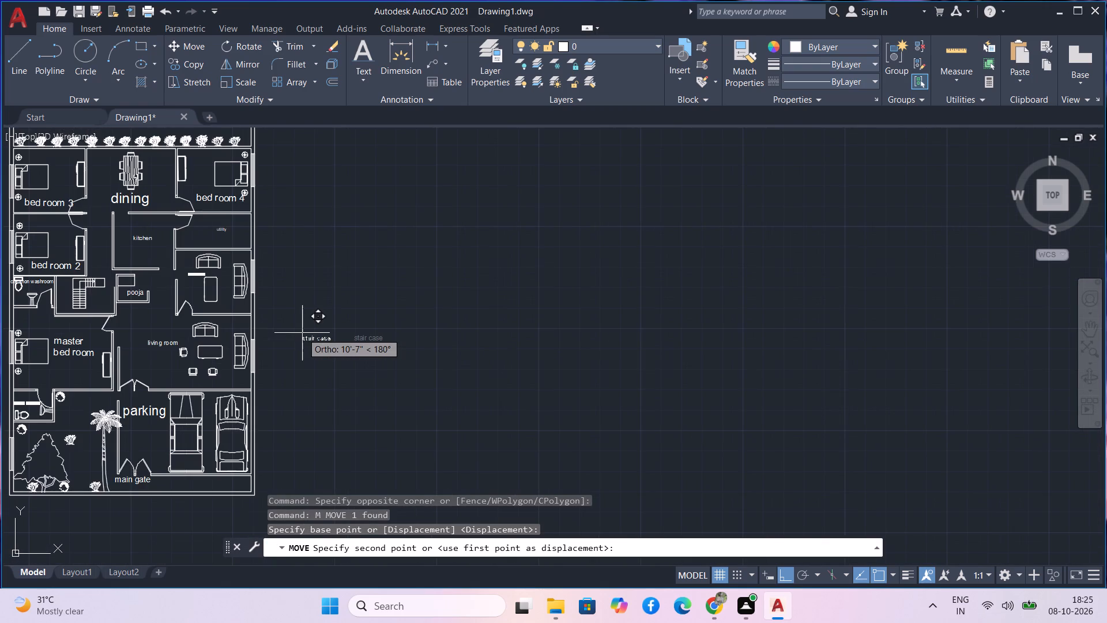
key(F8)
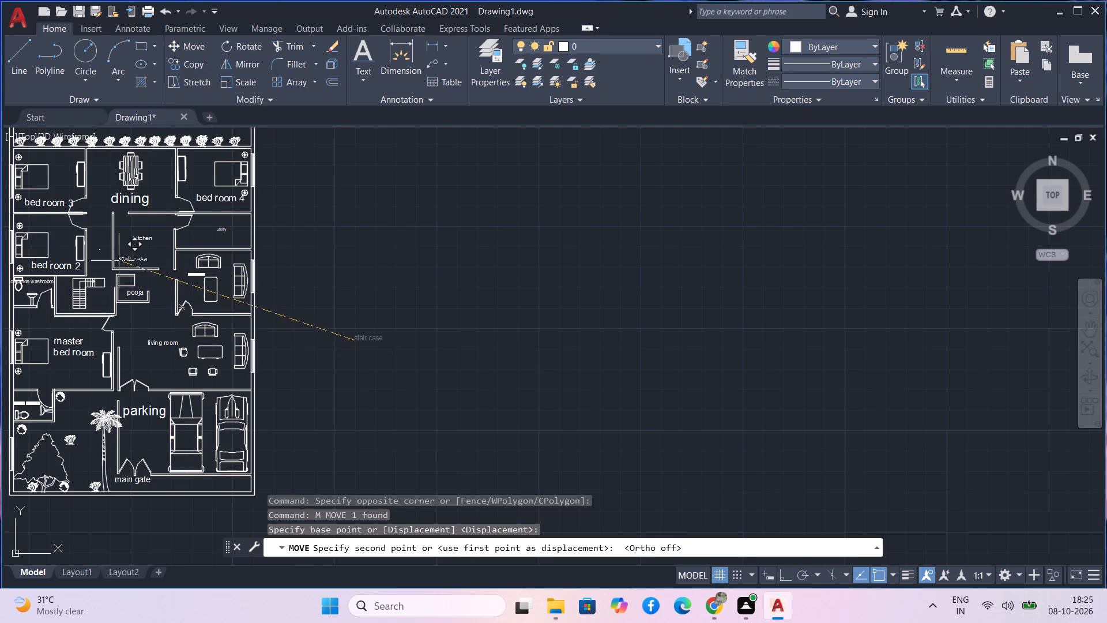
scroll(76, 325, up, 3)
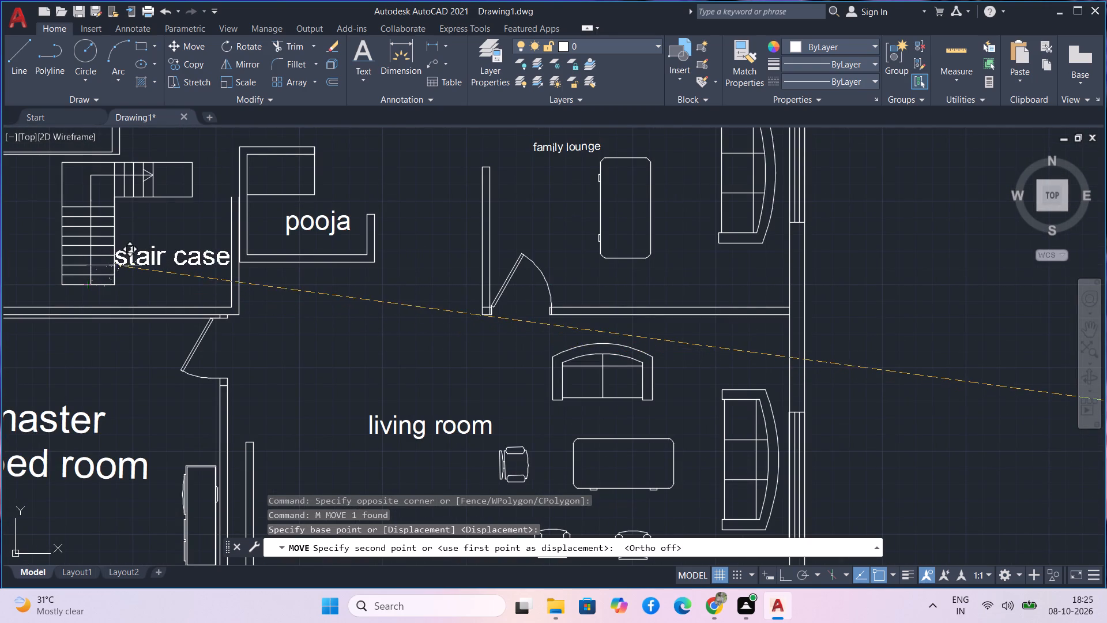
scroll(89, 295, up, 2)
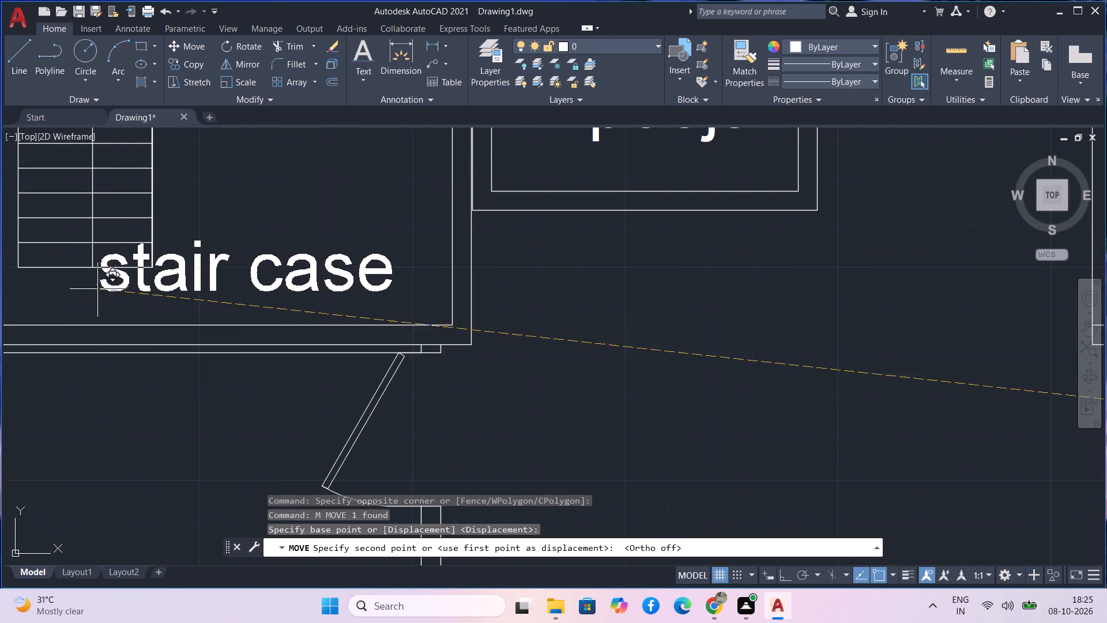
click(129, 310)
Add the single-line text "rear open space" in the empty area east of the plan, about 4'-0" high and rotated 270°, with ortho on.
scroll(155, 294, down, 2)
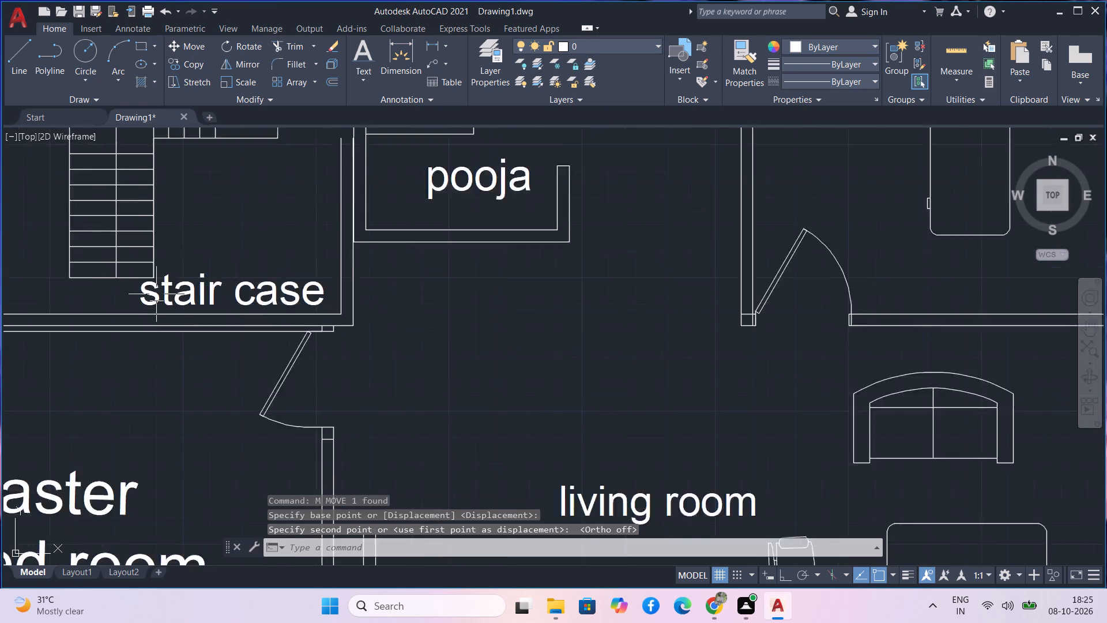
scroll(333, 243, down, 1)
scroll(356, 314, down, 1)
middle_drag(357, 314, 366, 380)
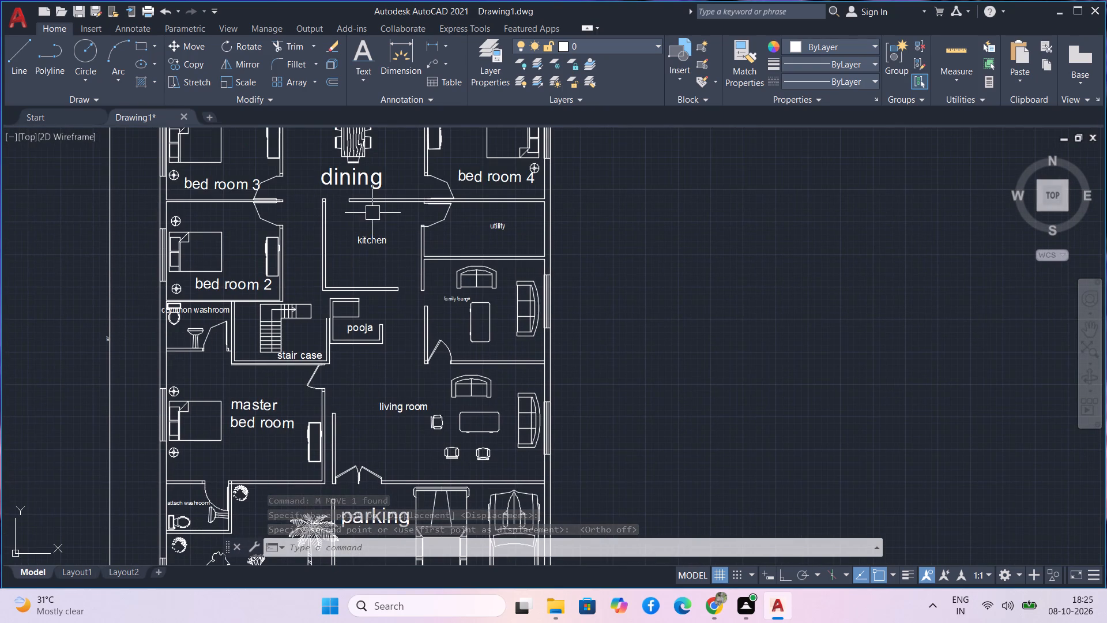
middle_click(378, 239)
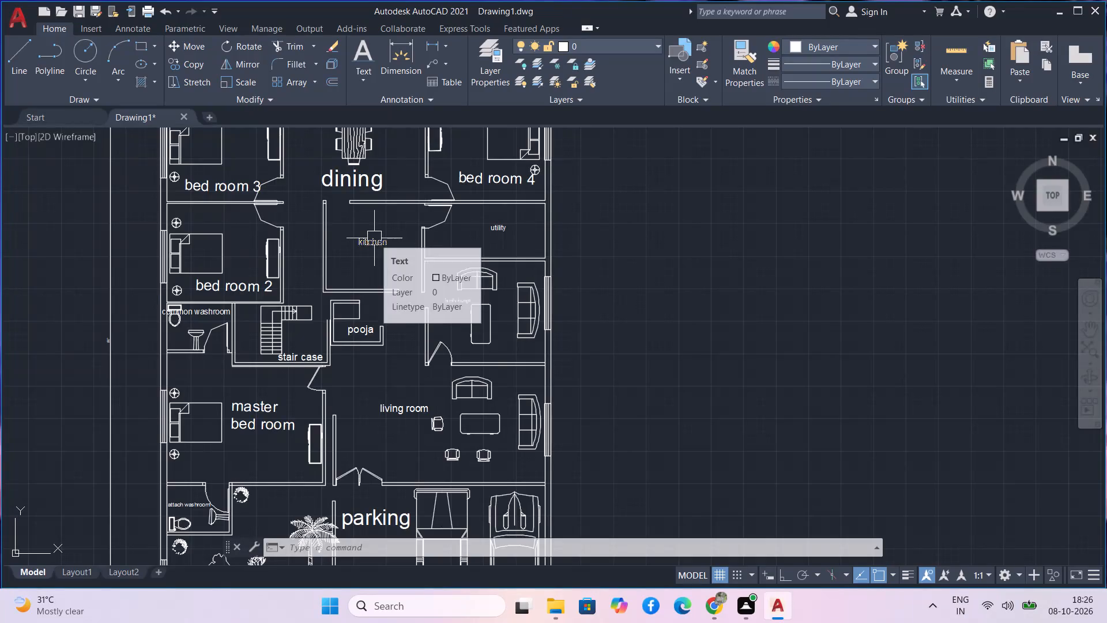
scroll(374, 238, down, 1)
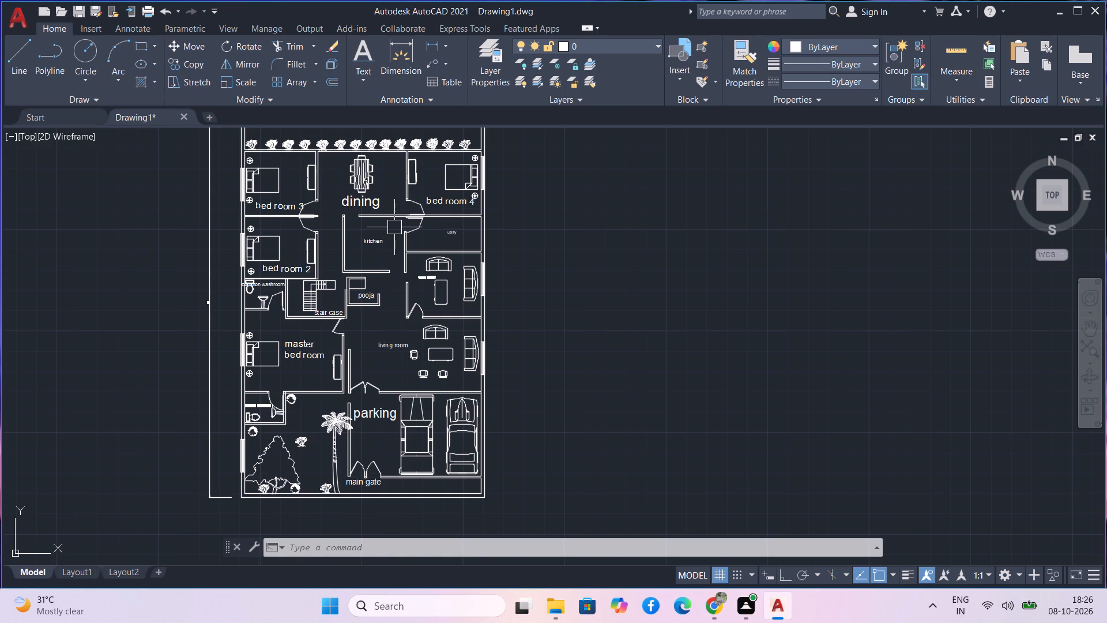
text(text)
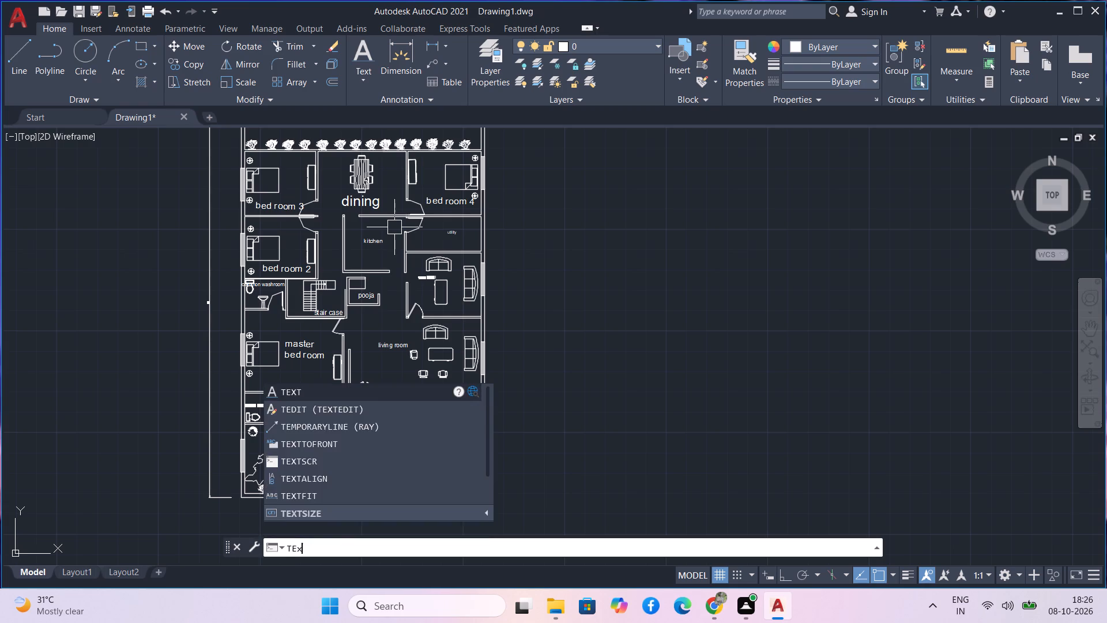
key(space)
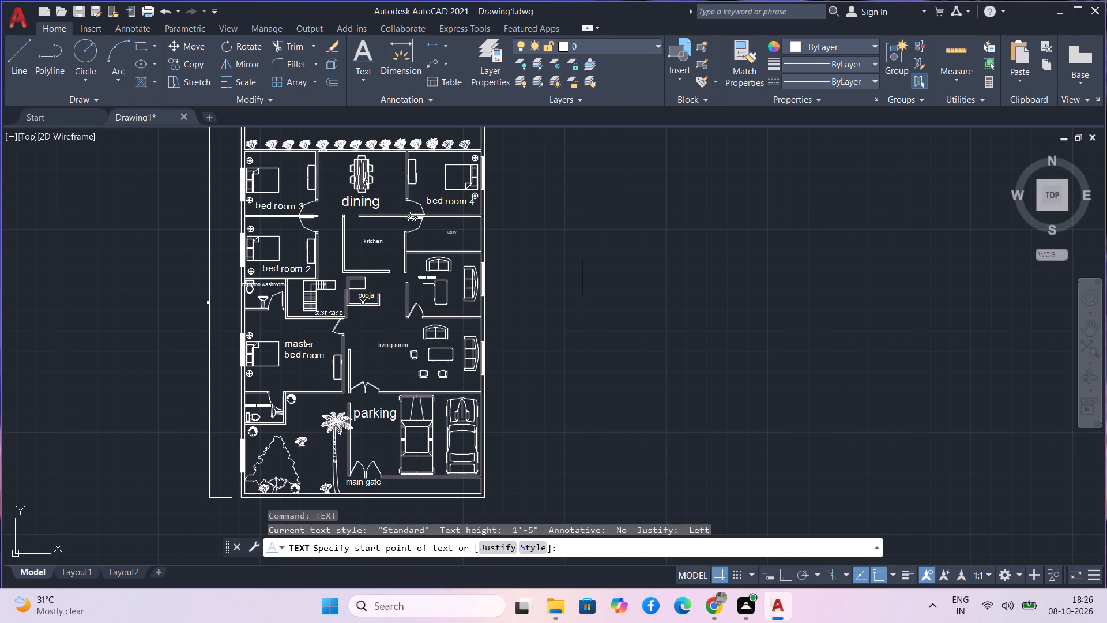
click(589, 271)
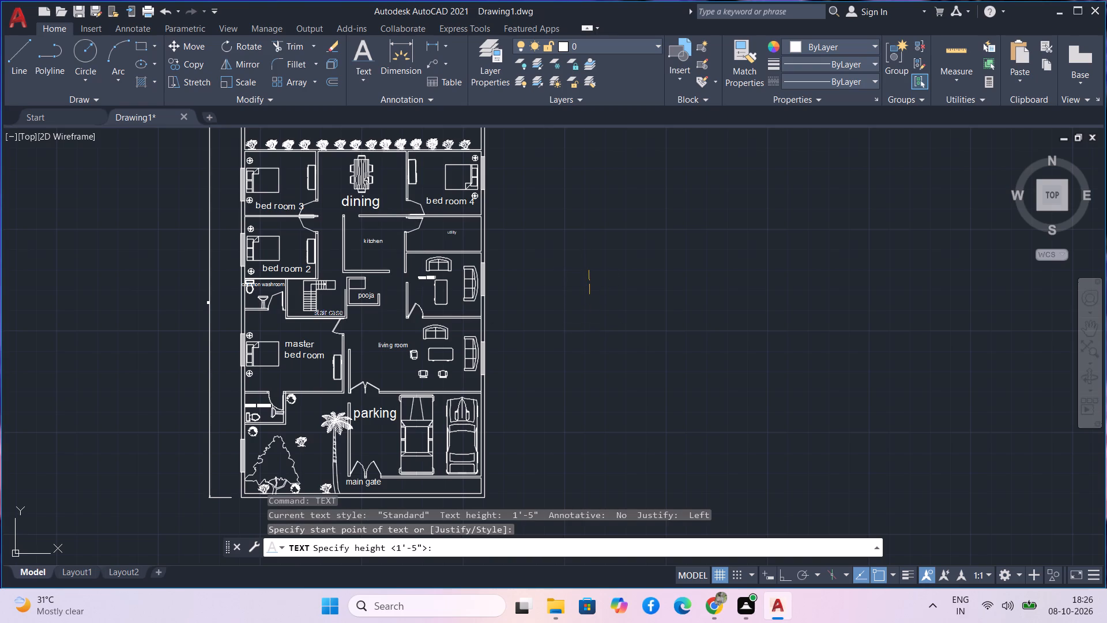
scroll(588, 327, up, 2)
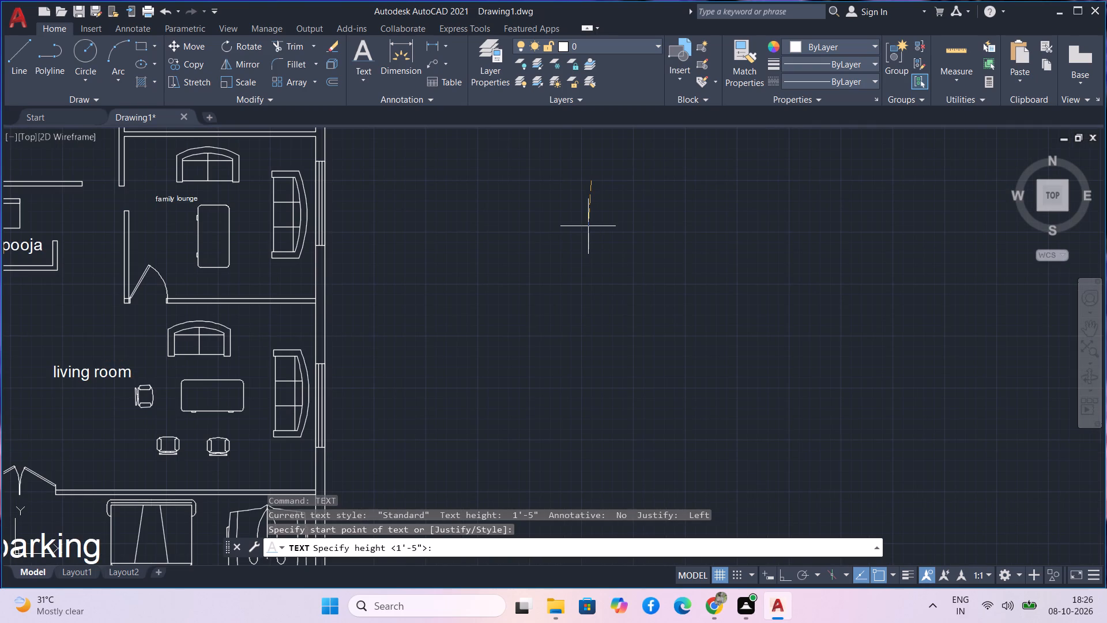
key(F8)
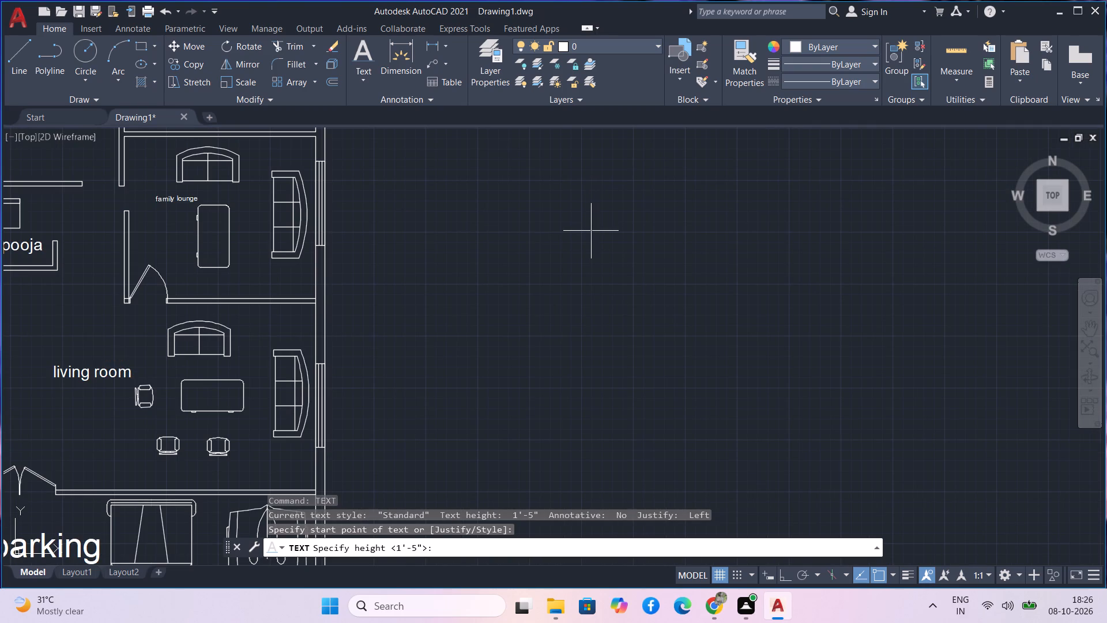
click(592, 231)
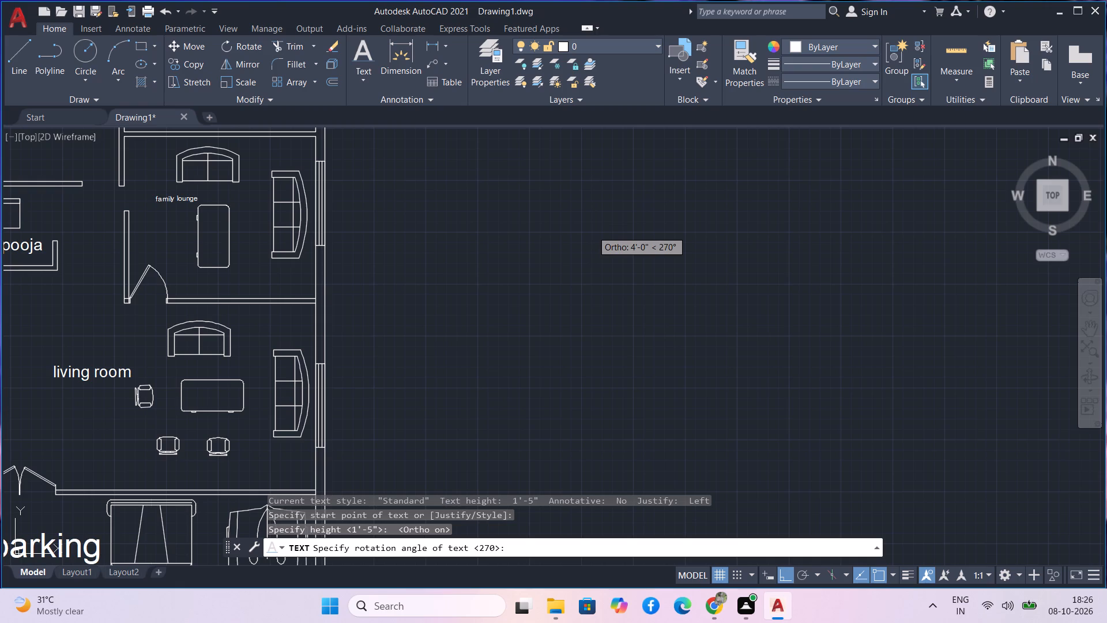
click(592, 231)
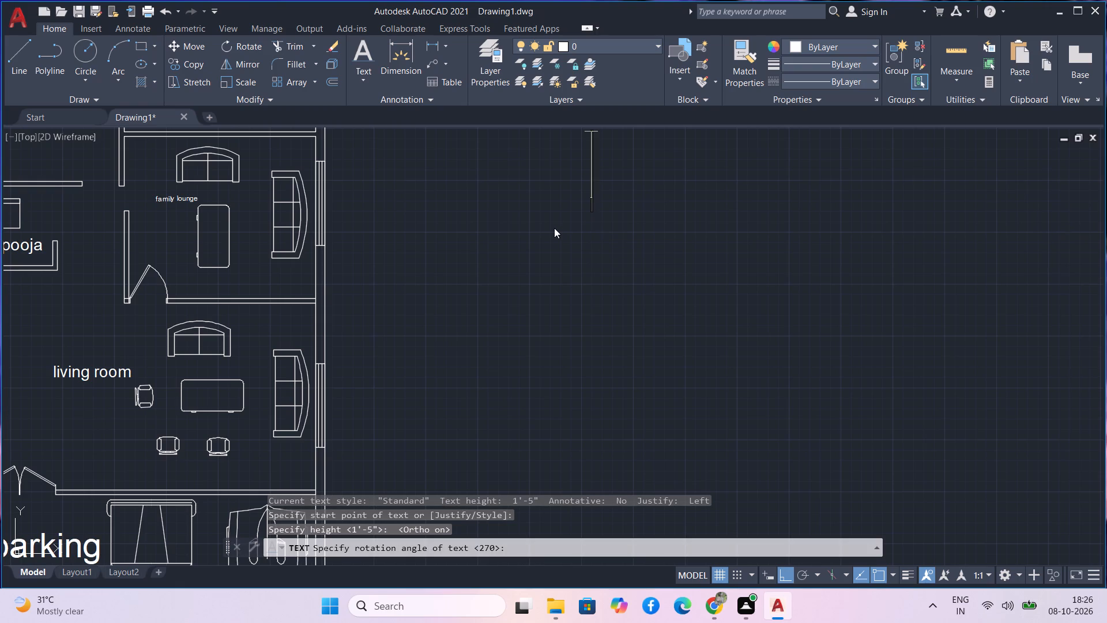
text(rear)
key(space)
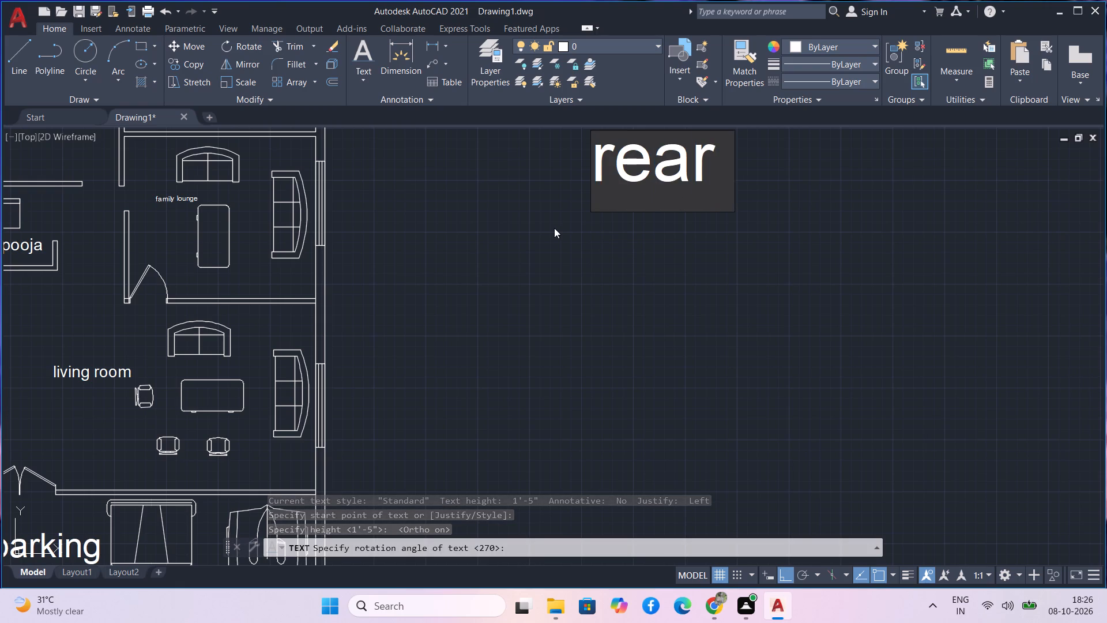
key(s)
text(pa)
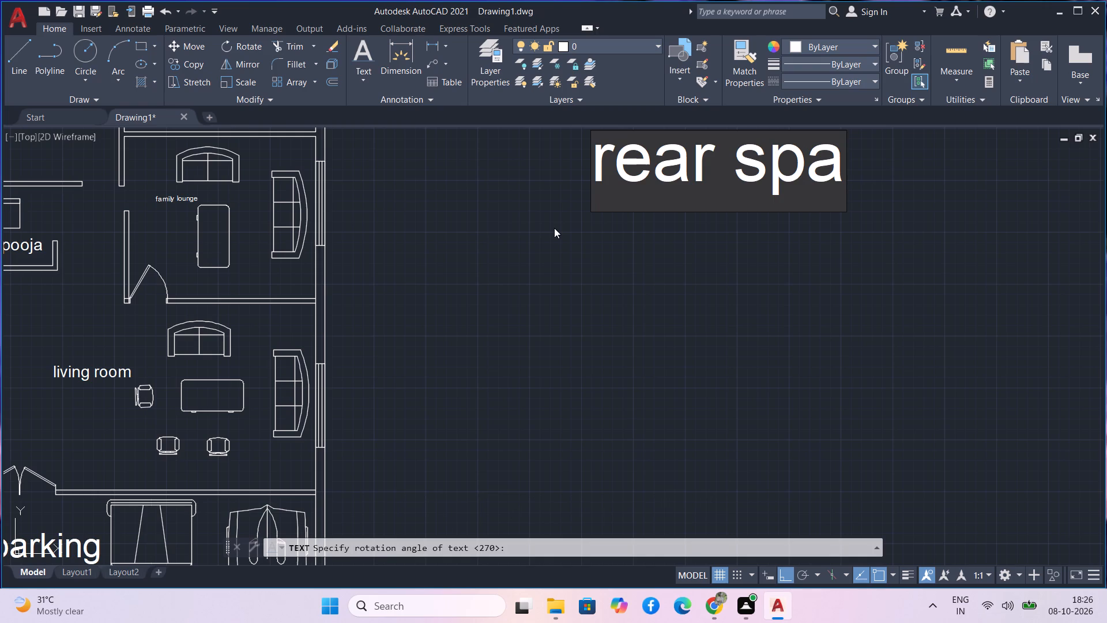
text(ce)
key(space)
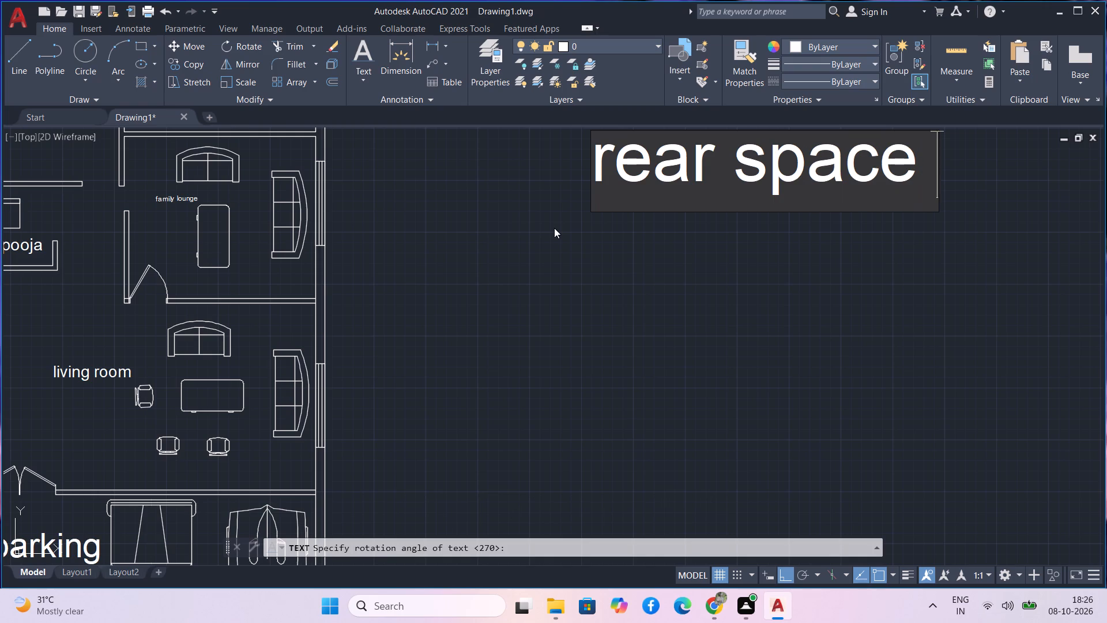
key(BackSpace)
key(BackSpace)
key(BackSpace)
key(BackSpace)
key(BackSpace)
key(BackSpace)
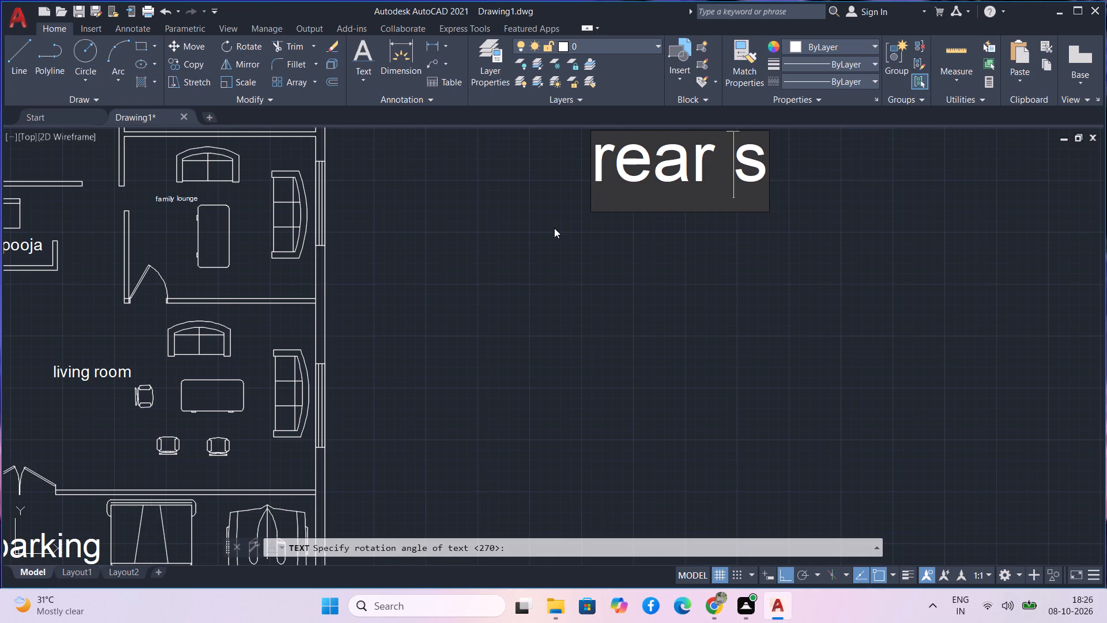
text(open spea)
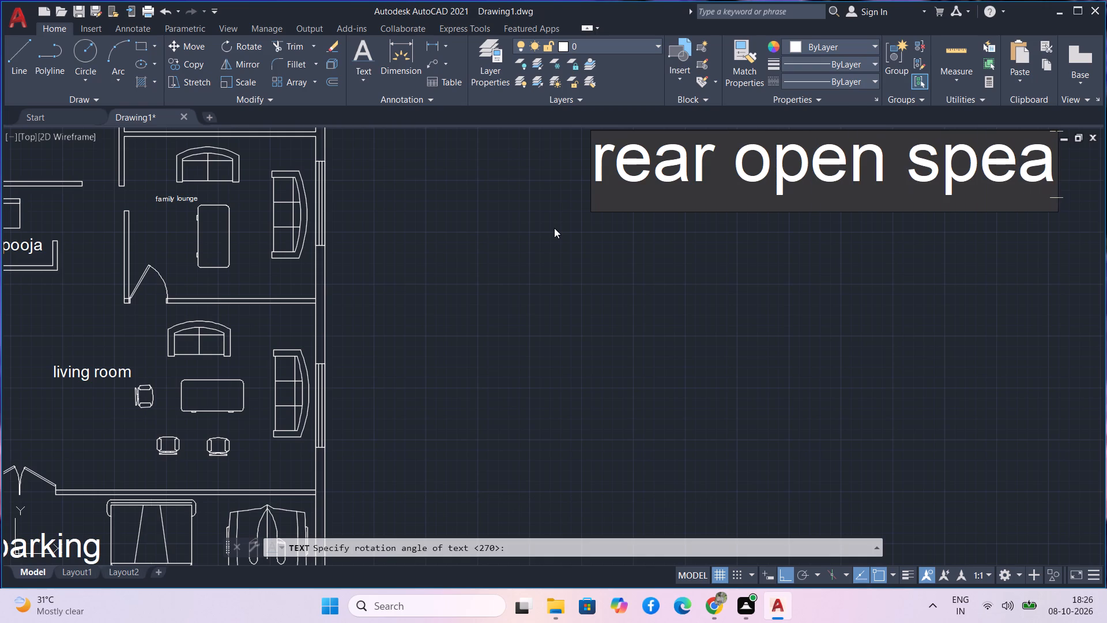
key(BackSpace)
key(BackSpace)
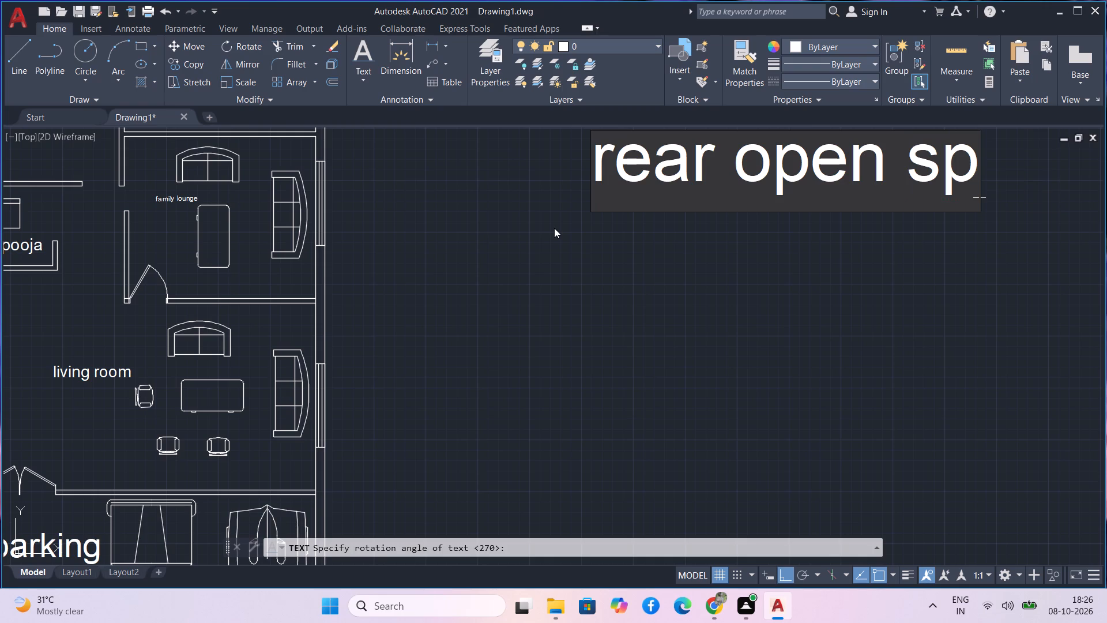
text(ace)
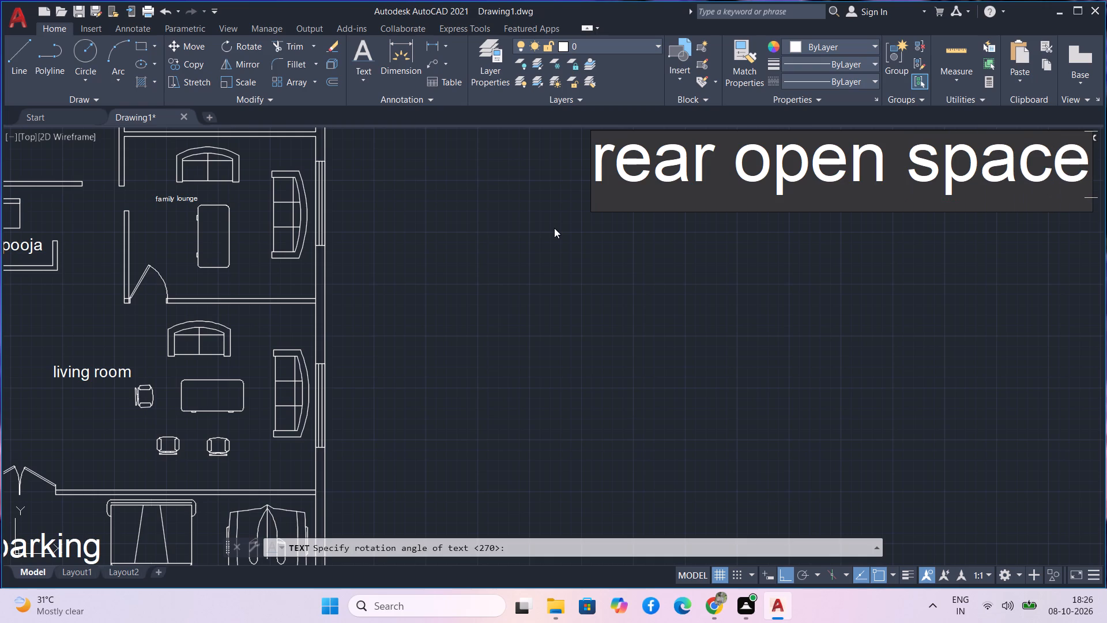
scroll(553, 232, down, 1)
middle_drag(518, 249, 442, 317)
key(Return)
key(Return)
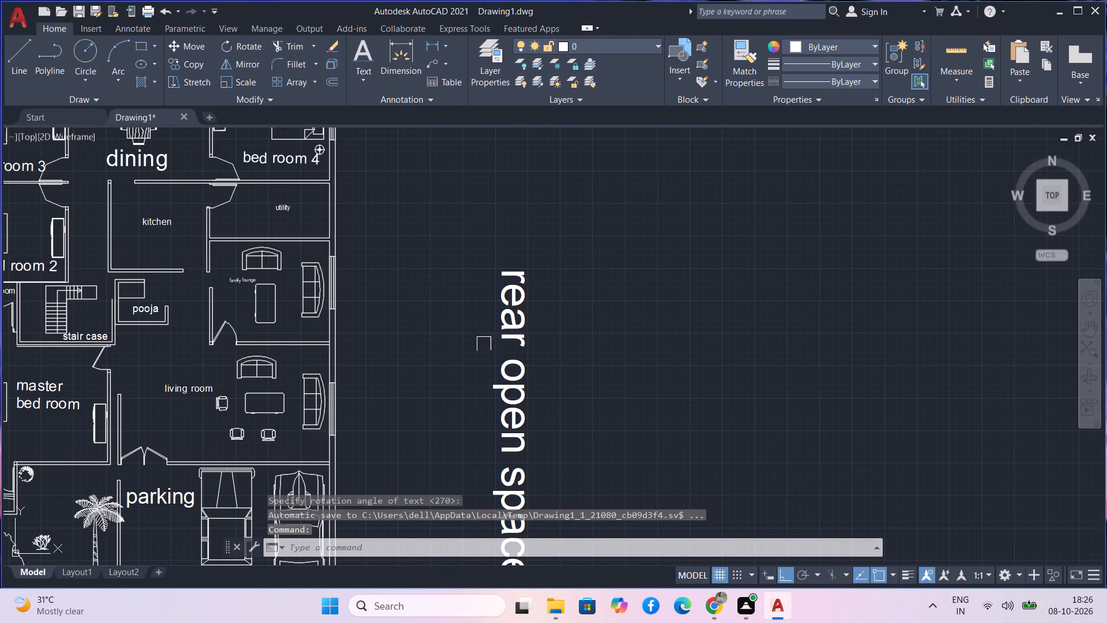
Rotate the vertical "rear open space" label by 90° about its lower end so that it reads horizontally.
scroll(495, 347, down, 2)
drag(557, 455, 547, 449)
click(469, 267)
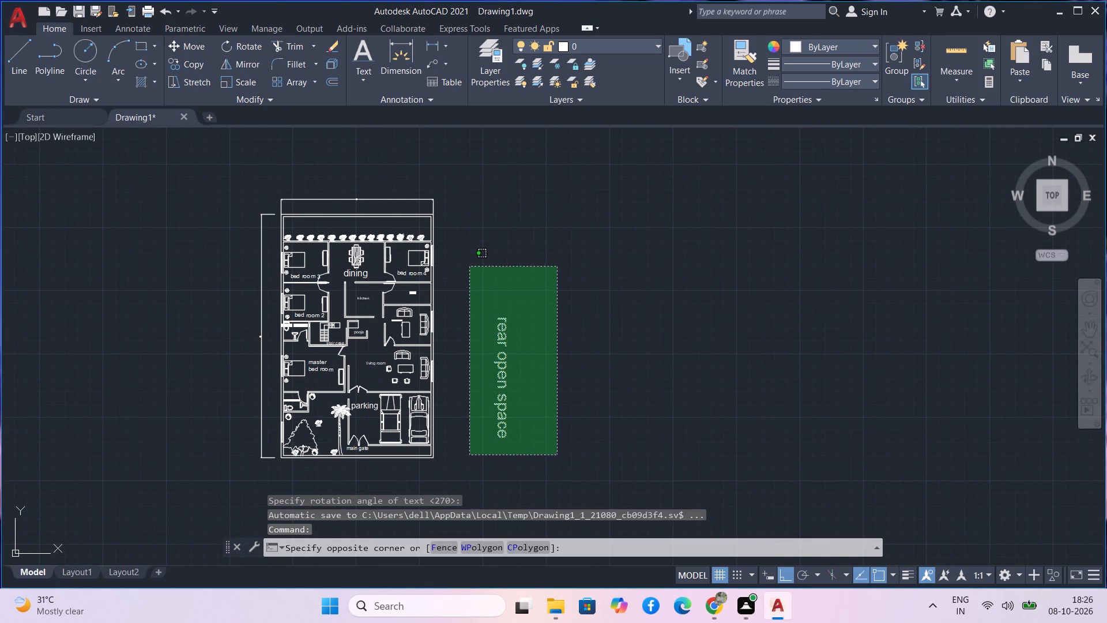
key(r)
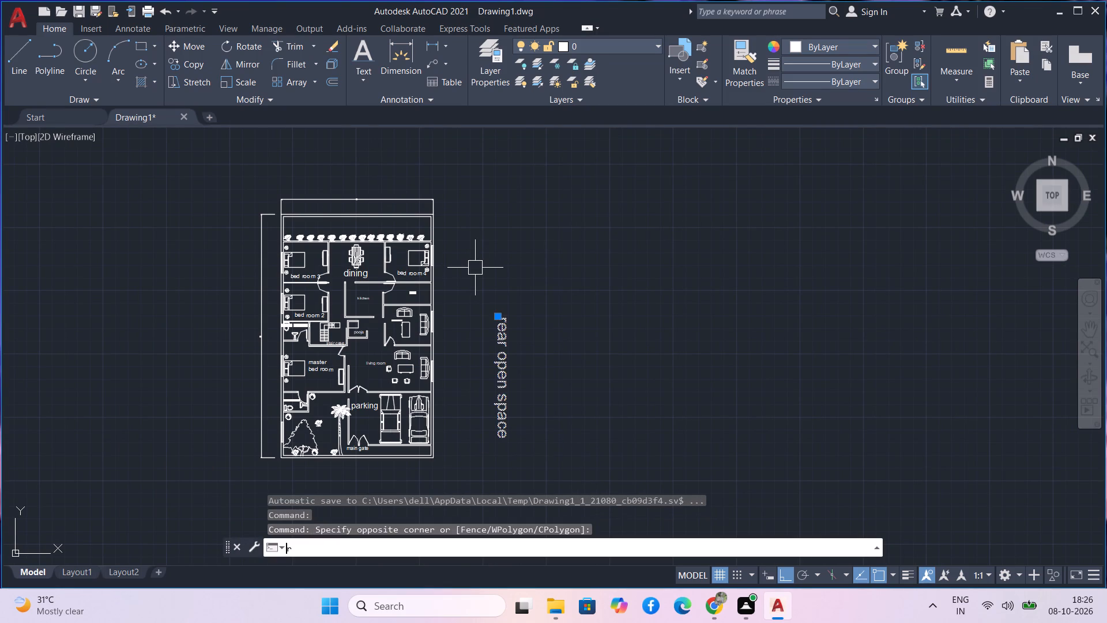
key(o)
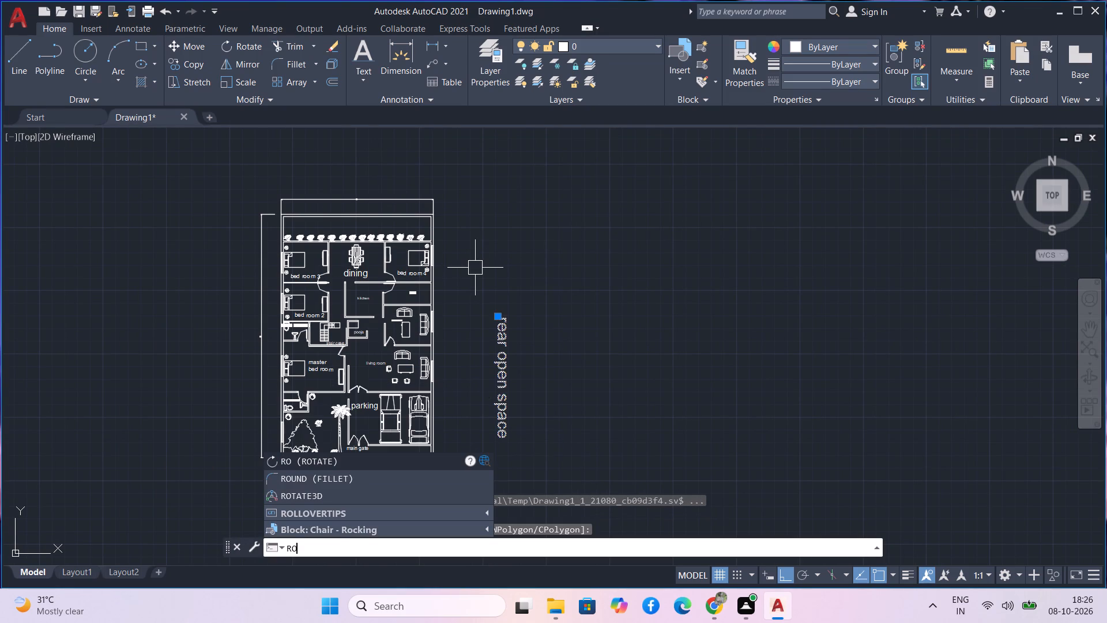
key(space)
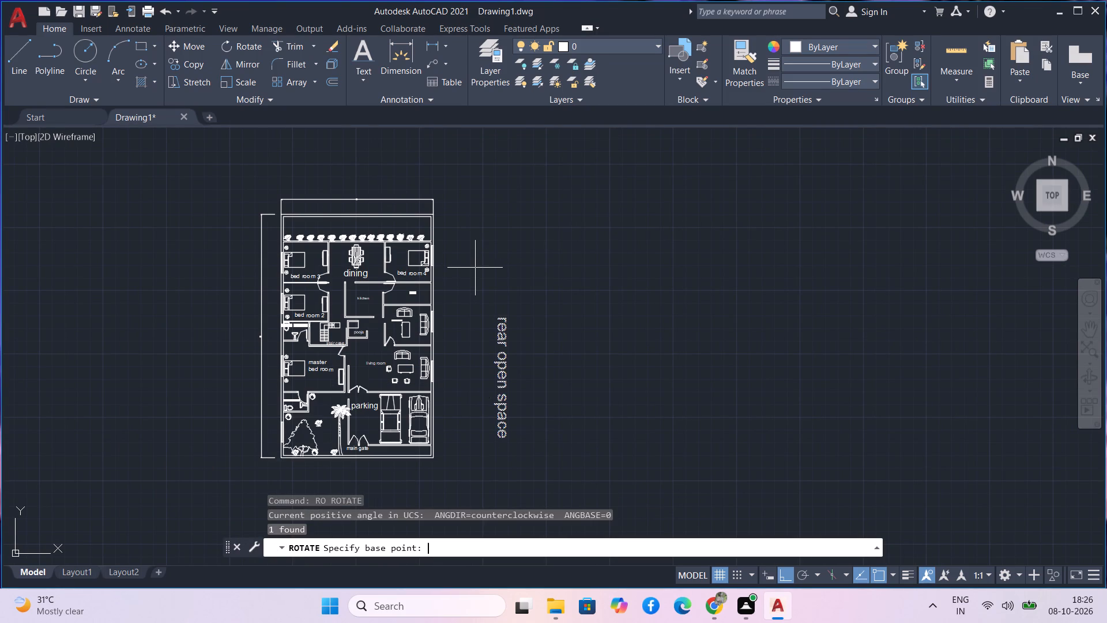
scroll(499, 435, up, 2)
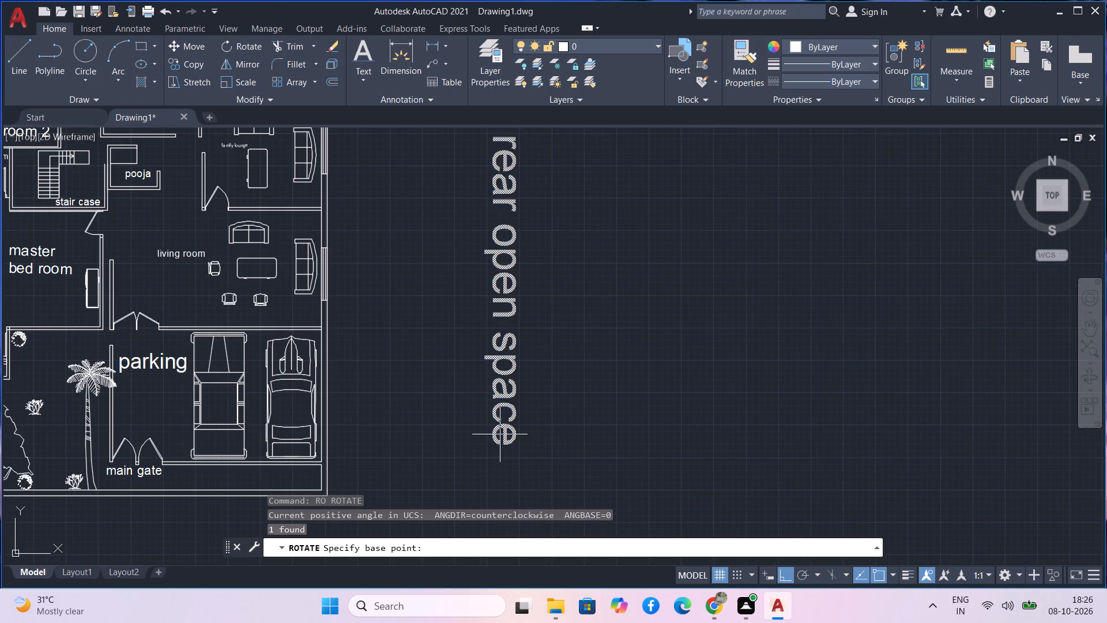
click(499, 438)
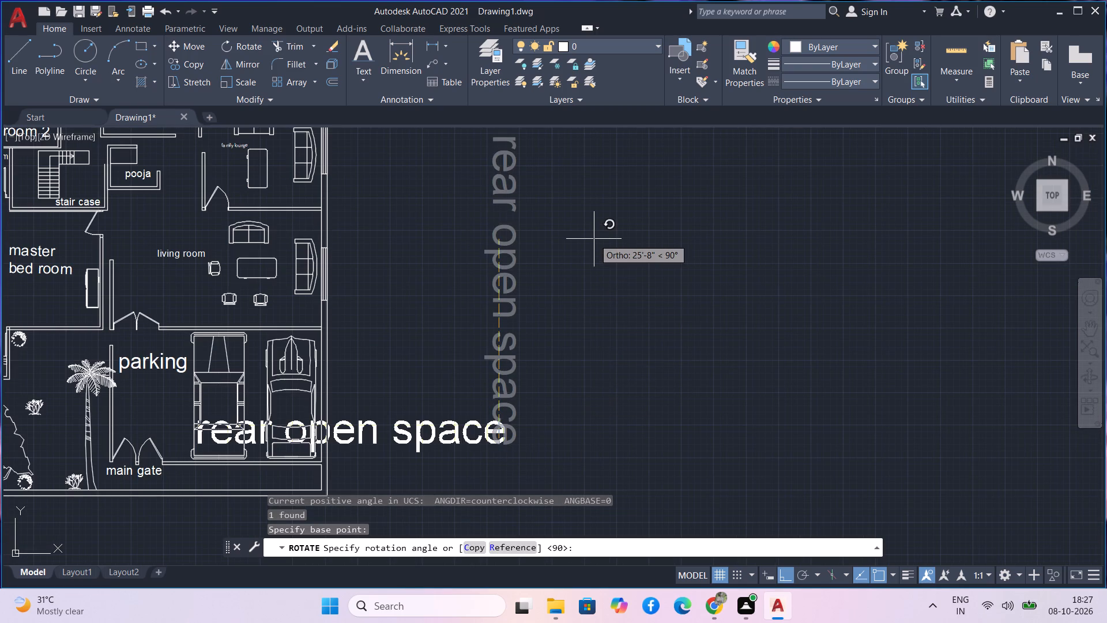
click(594, 239)
Move the "rear open space" label into the strip north of the plant row behind the bedrooms, with ortho off.
drag(547, 475, 521, 455)
click(418, 333)
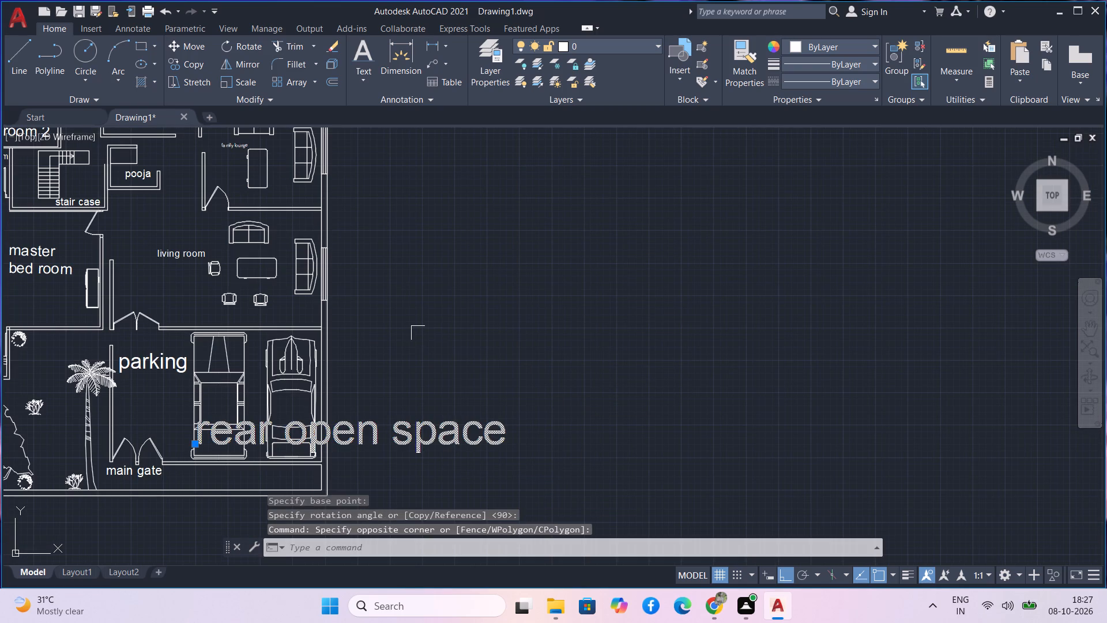
text(m)
key(space)
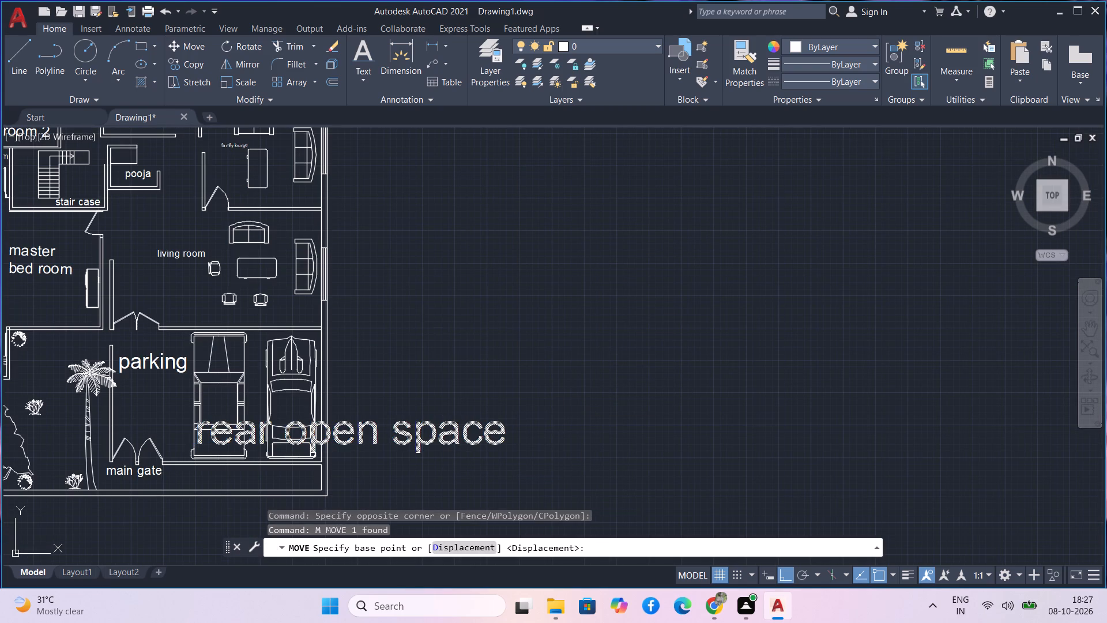
click(477, 427)
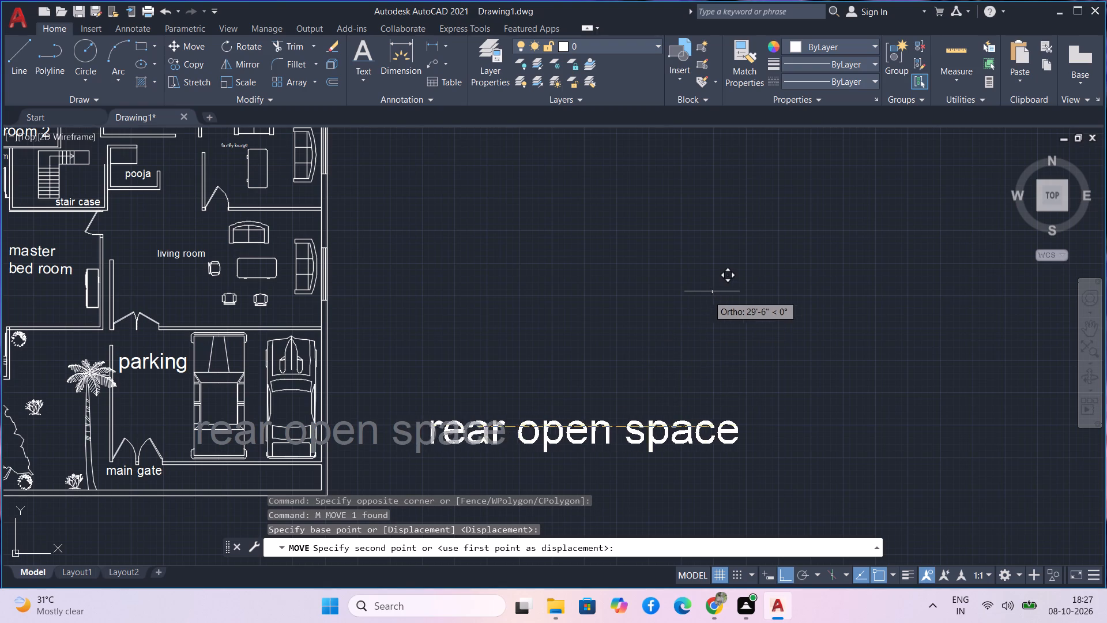
key(F8)
scroll(712, 291, down, 2)
middle_drag(712, 291, 723, 332)
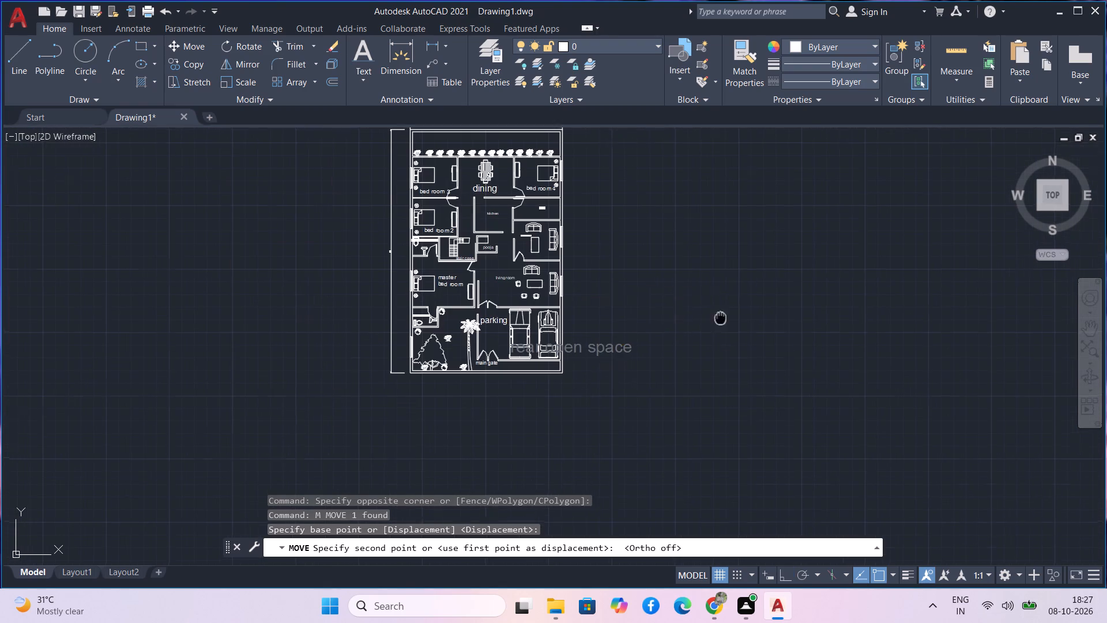
middle_drag(723, 332, 741, 434)
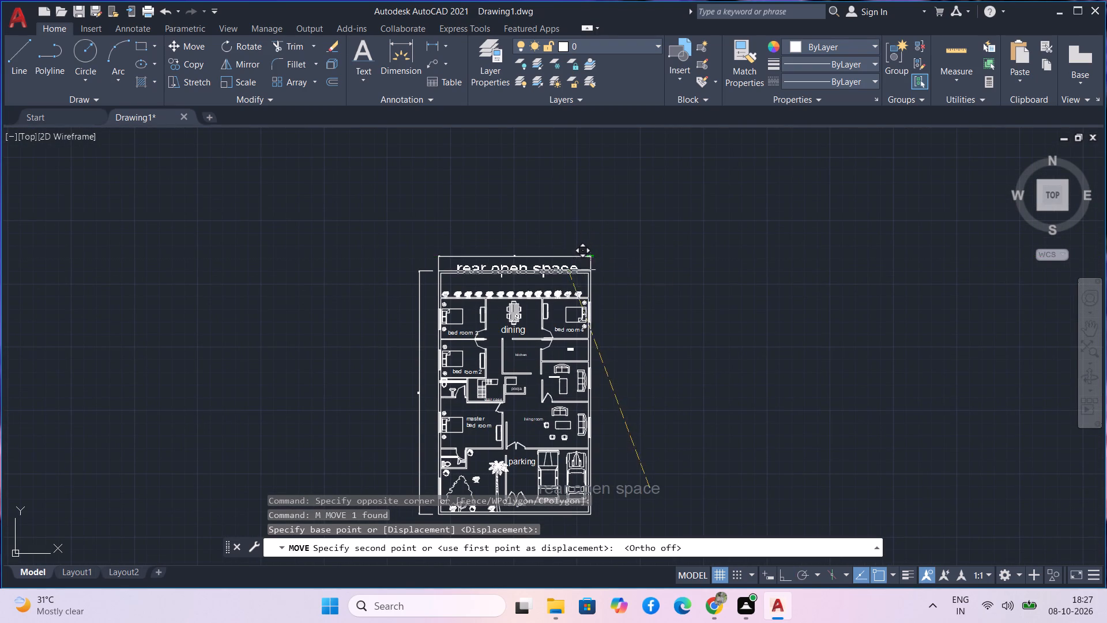
scroll(568, 270, up, 3)
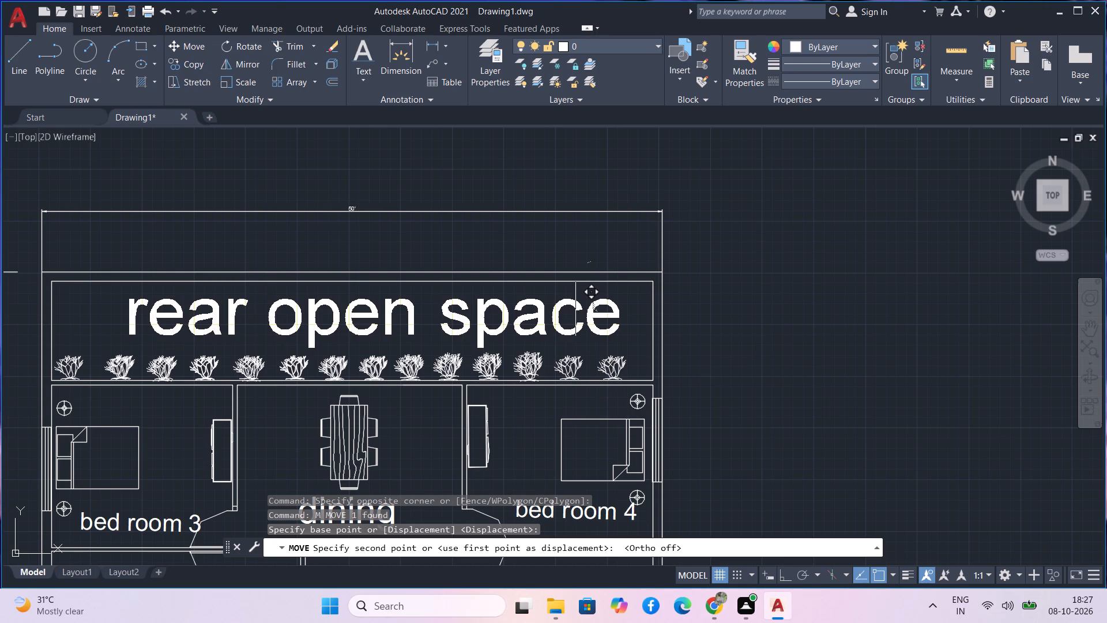
click(575, 308)
Examine the room labels across the floor plan and finish with the whole drawing fitted in view.
scroll(727, 291, down, 1)
scroll(808, 307, down, 1)
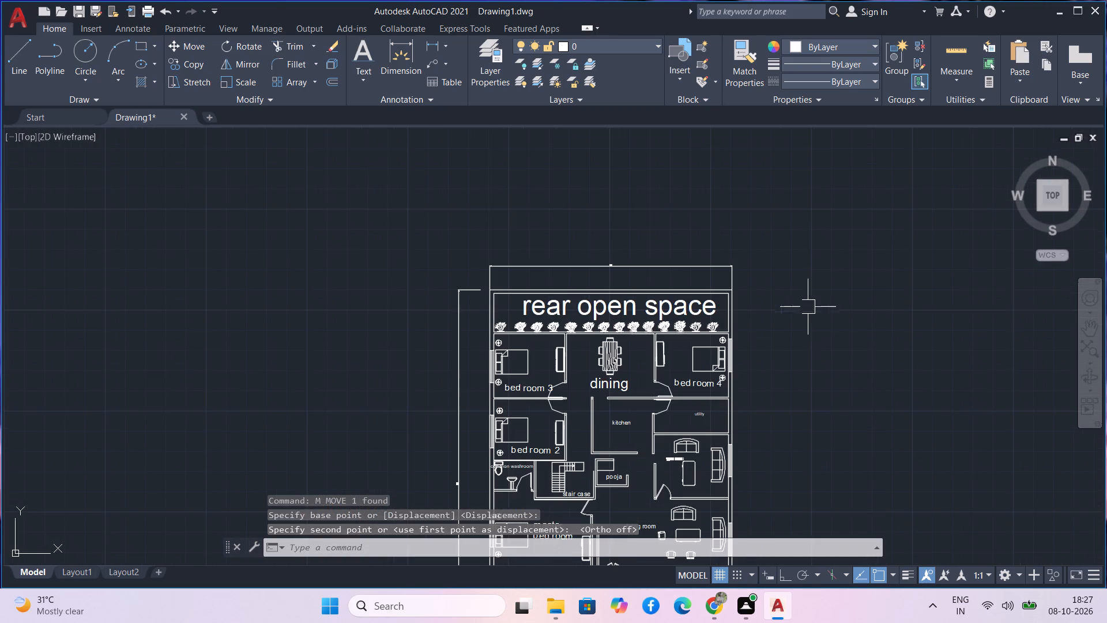
middle_drag(831, 368, 727, 257)
scroll(727, 257, down, 1)
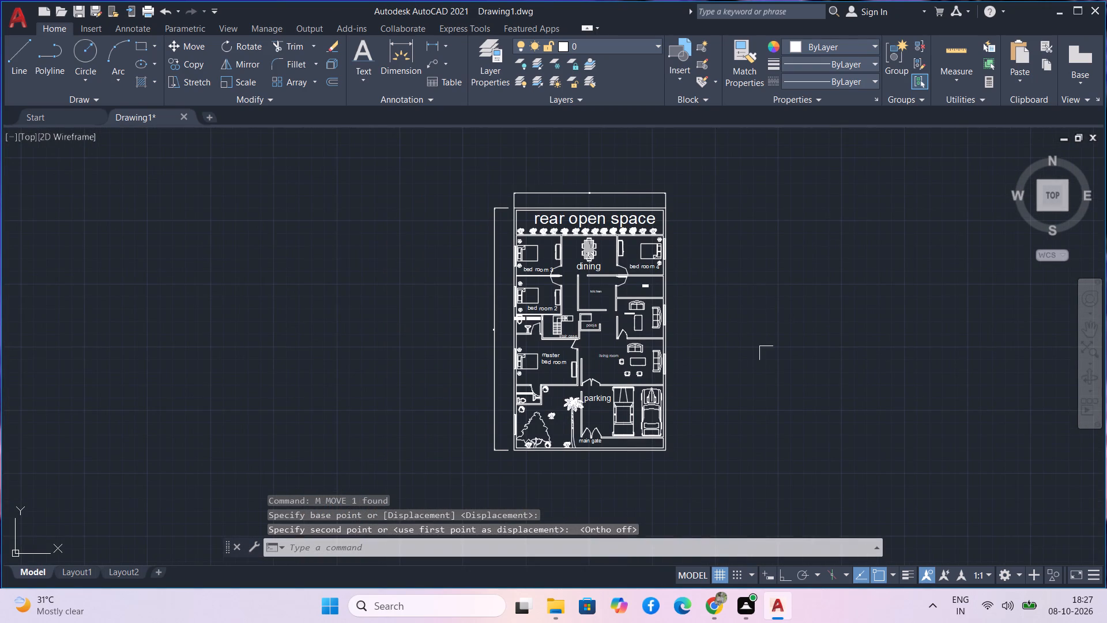
middle_drag(758, 346, 742, 331)
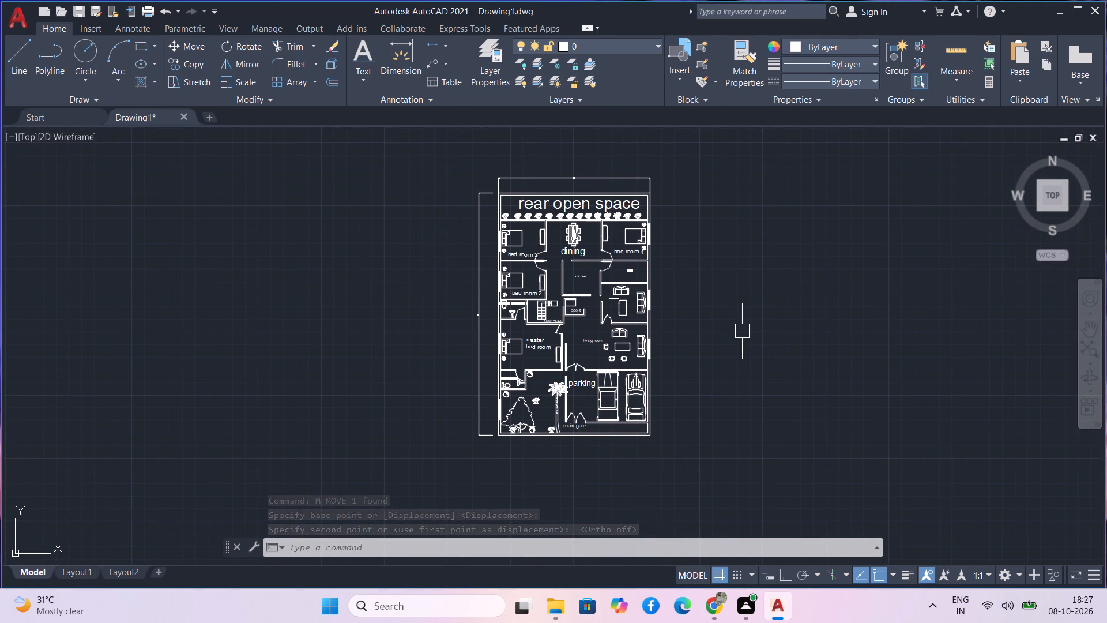
scroll(526, 355, up, 3)
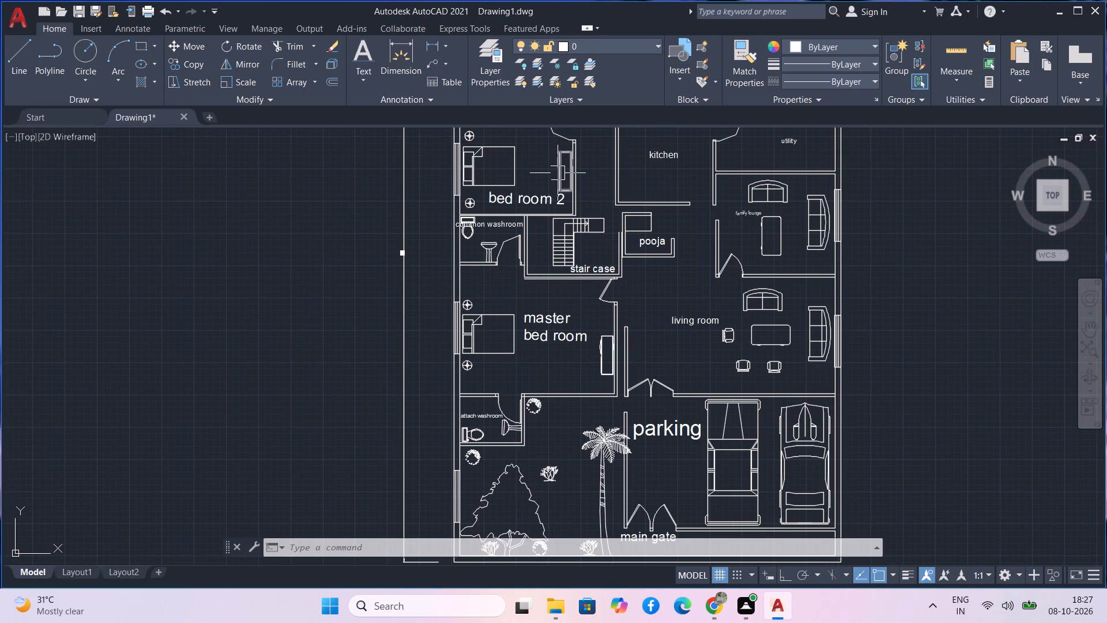
middle_drag(547, 164, 533, 352)
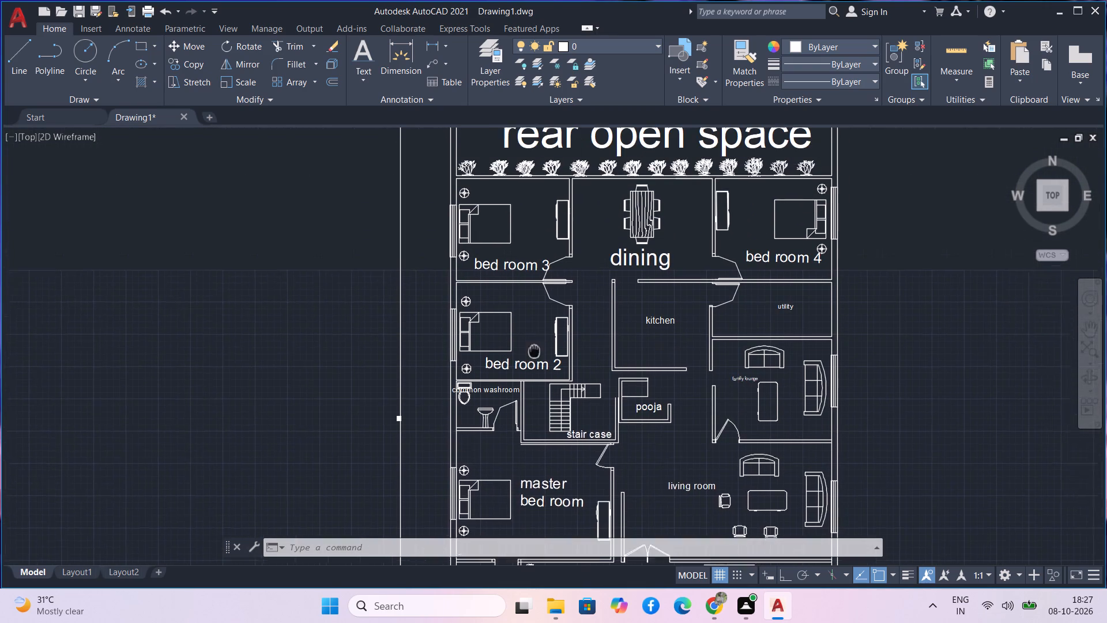
middle_drag(533, 352, 506, 351)
middle_click(506, 351)
middle_click(506, 351)
middle_click(506, 351)
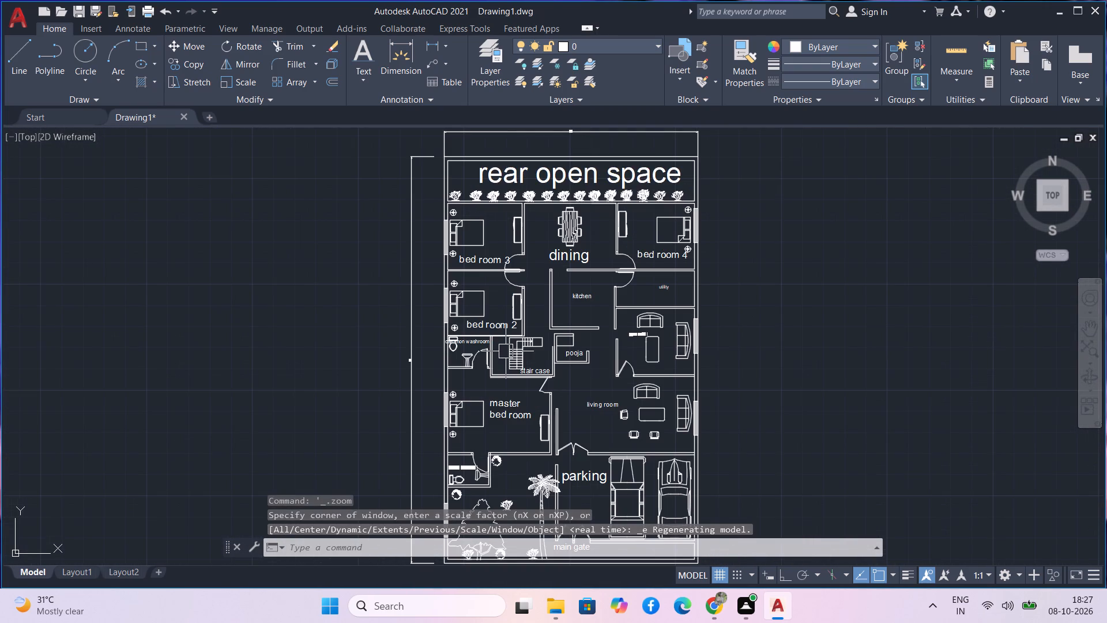
key(Escape)
Start a hatch and set it to the Solid type in colour 173,221,247.
text(h)
key(space)
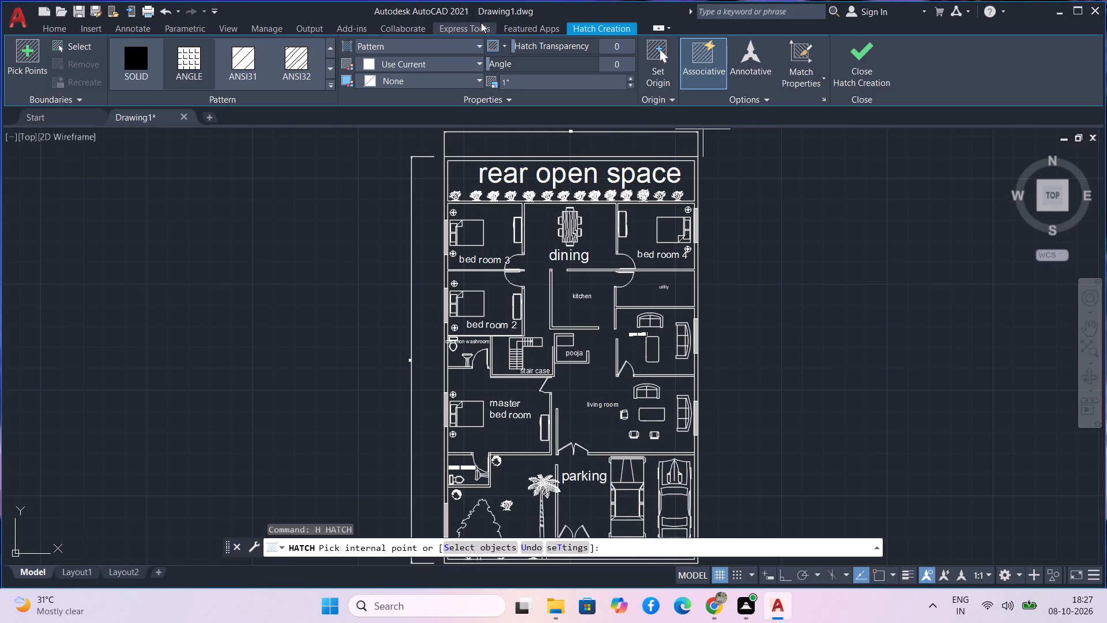
click(461, 43)
click(447, 67)
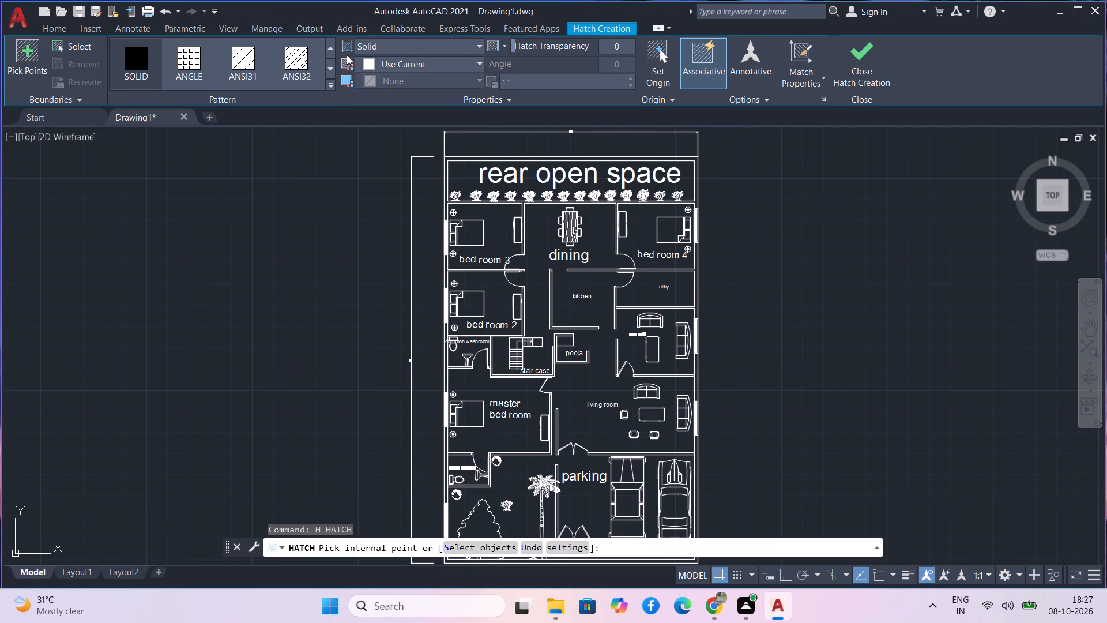
click(368, 72)
click(370, 68)
click(371, 68)
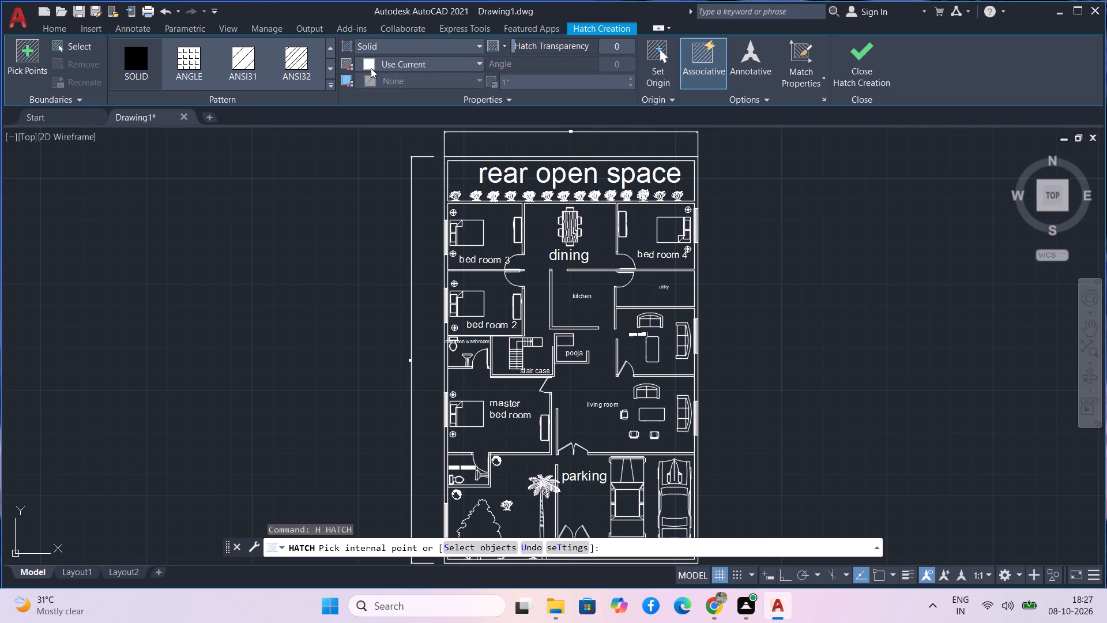
click(371, 68)
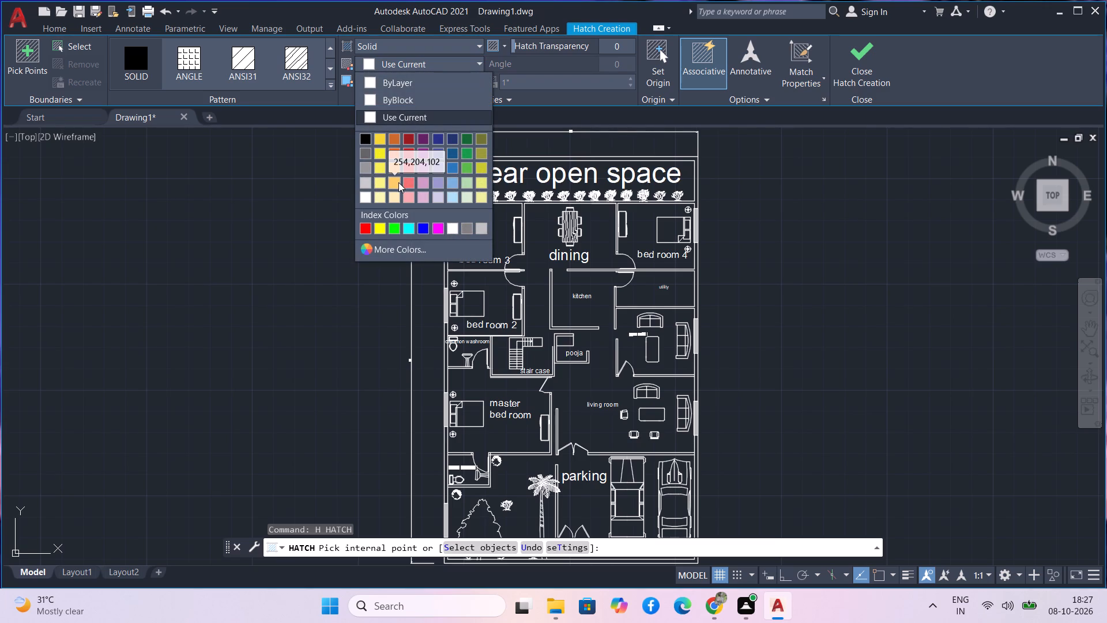
click(450, 199)
Fill the walls around the rear open space, between bed rooms 3 and 2, and around the utility and kitchen with the solid hatch.
scroll(445, 206, up, 2)
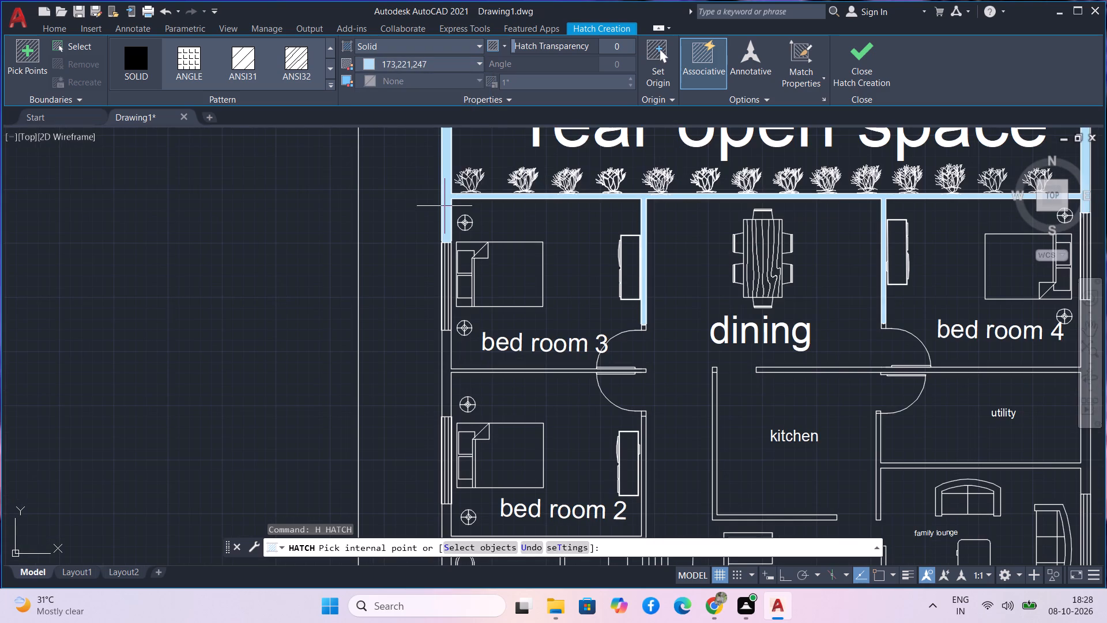
click(445, 206)
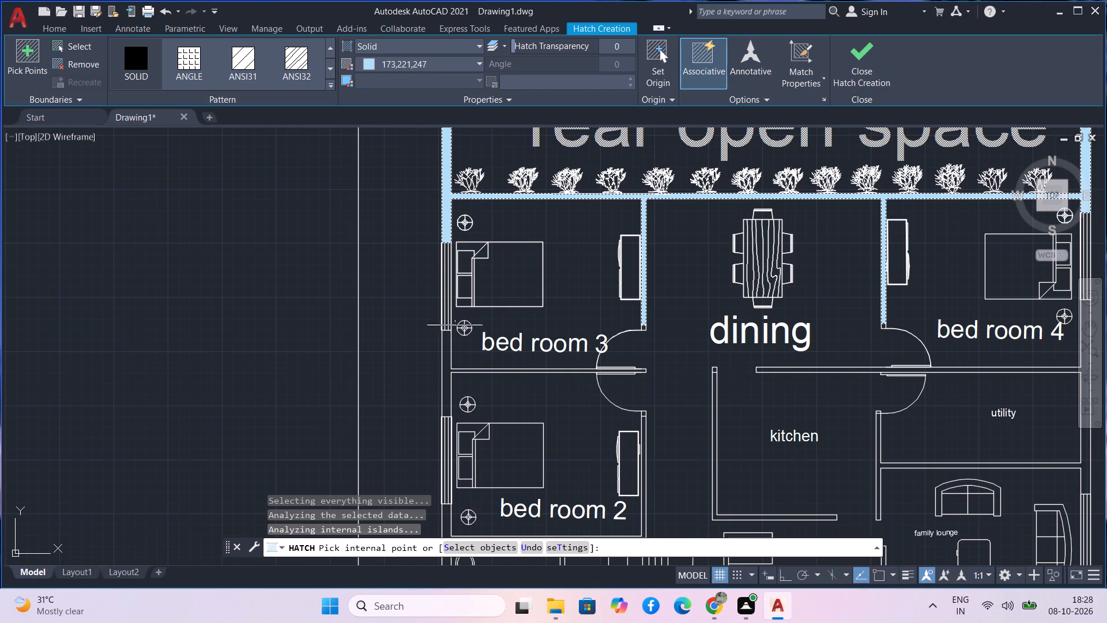
click(450, 366)
scroll(450, 366, down, 1)
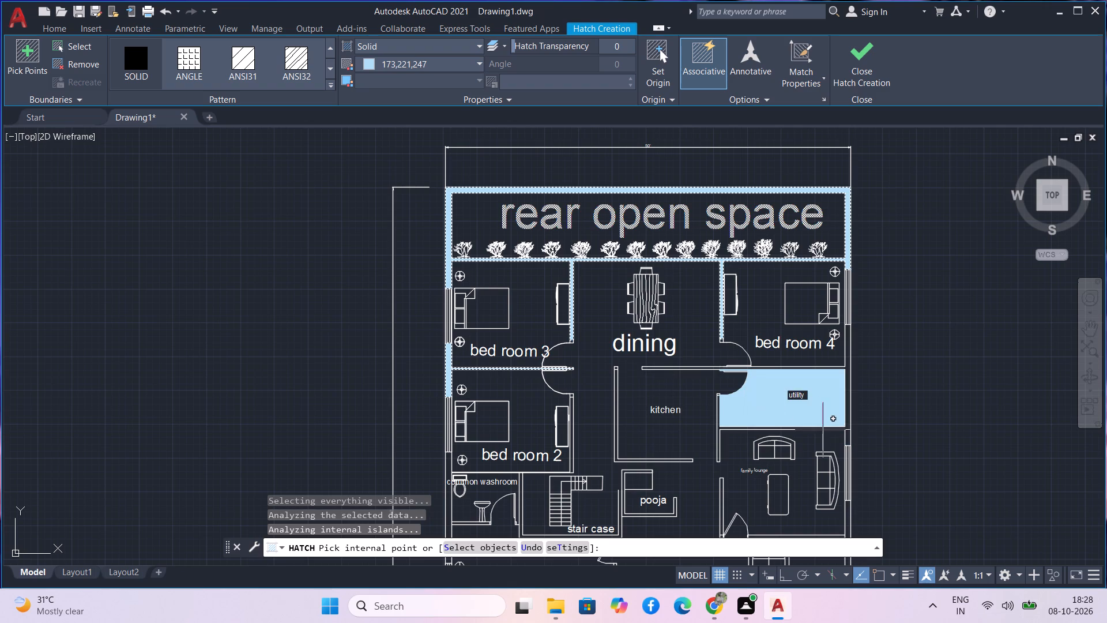
middle_drag(879, 390, 790, 344)
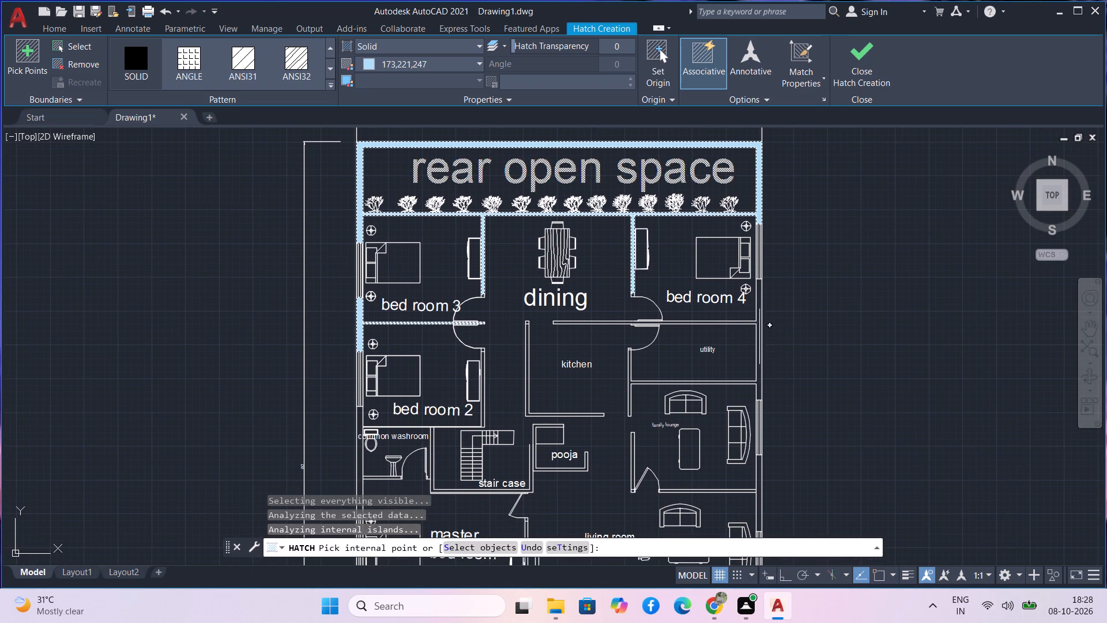
click(759, 332)
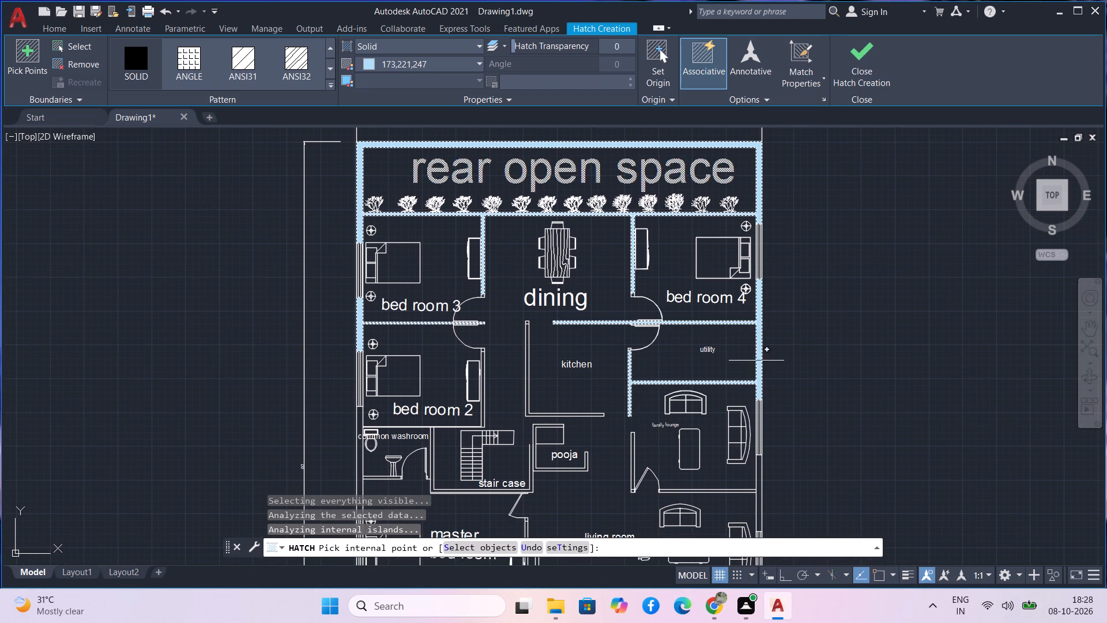
scroll(574, 412, up, 2)
click(574, 419)
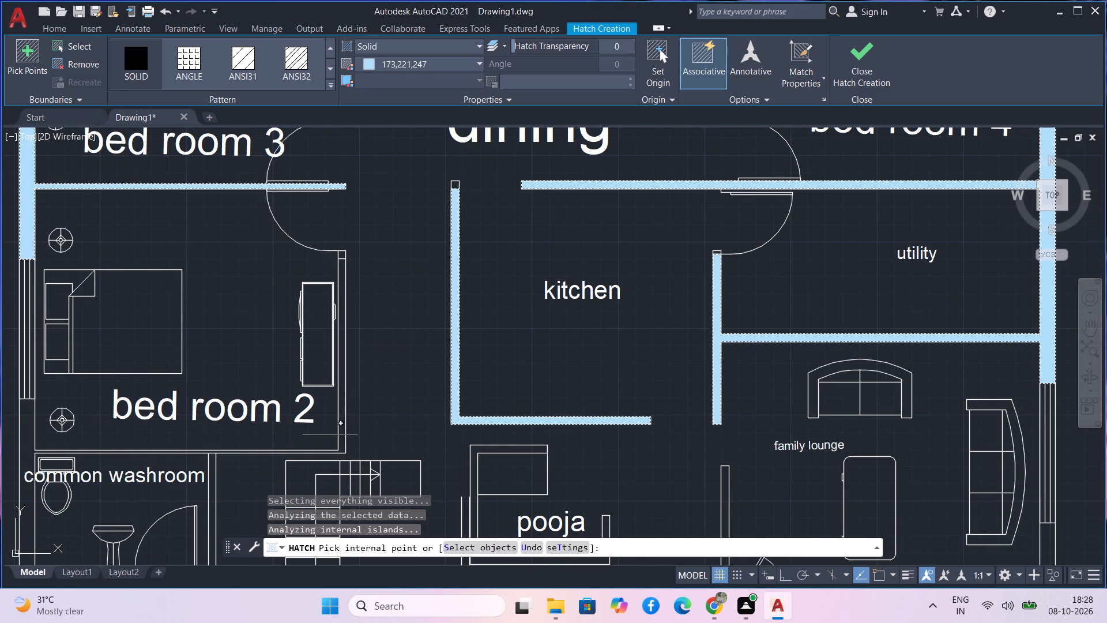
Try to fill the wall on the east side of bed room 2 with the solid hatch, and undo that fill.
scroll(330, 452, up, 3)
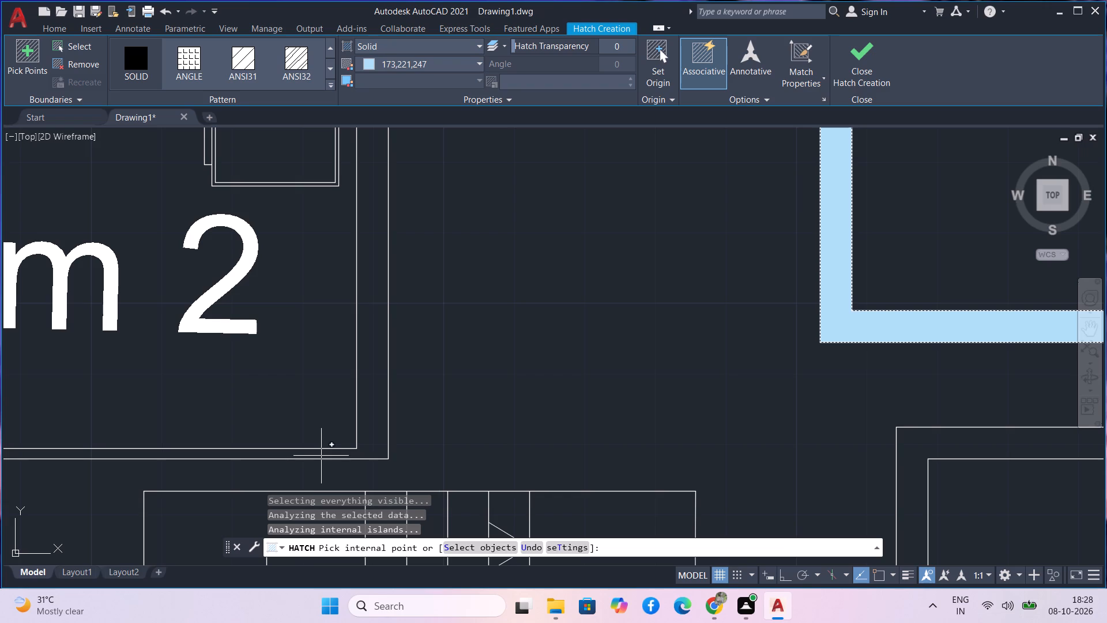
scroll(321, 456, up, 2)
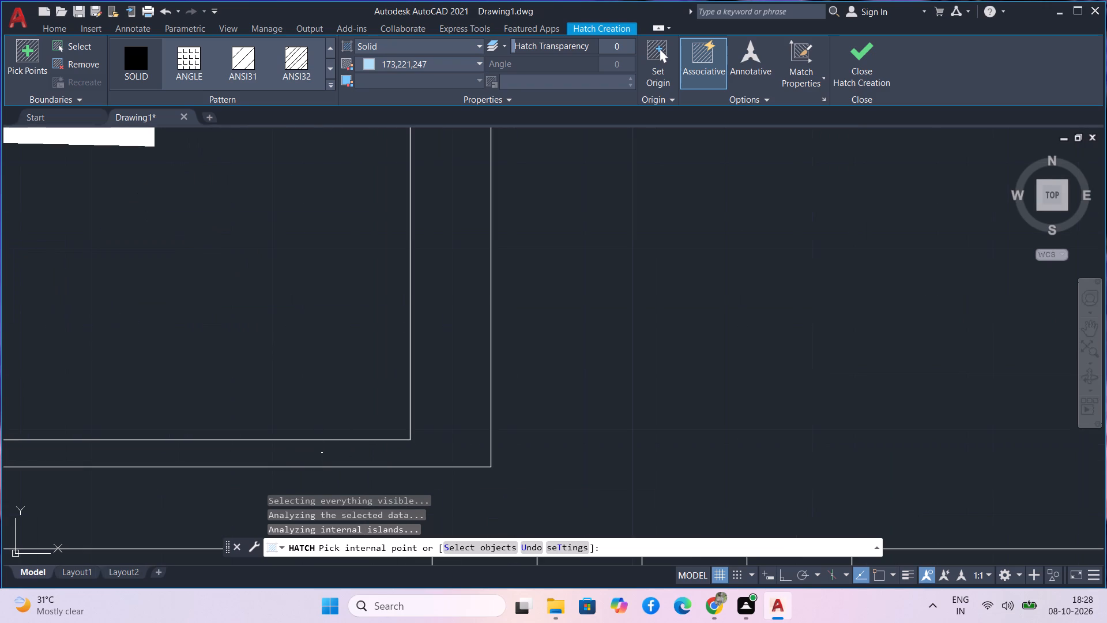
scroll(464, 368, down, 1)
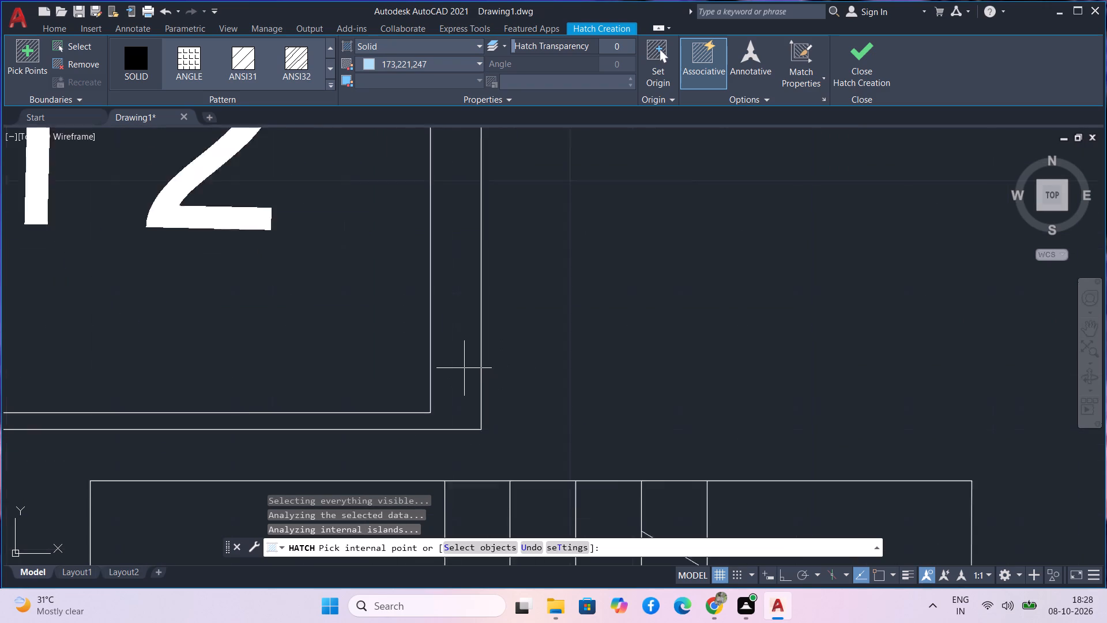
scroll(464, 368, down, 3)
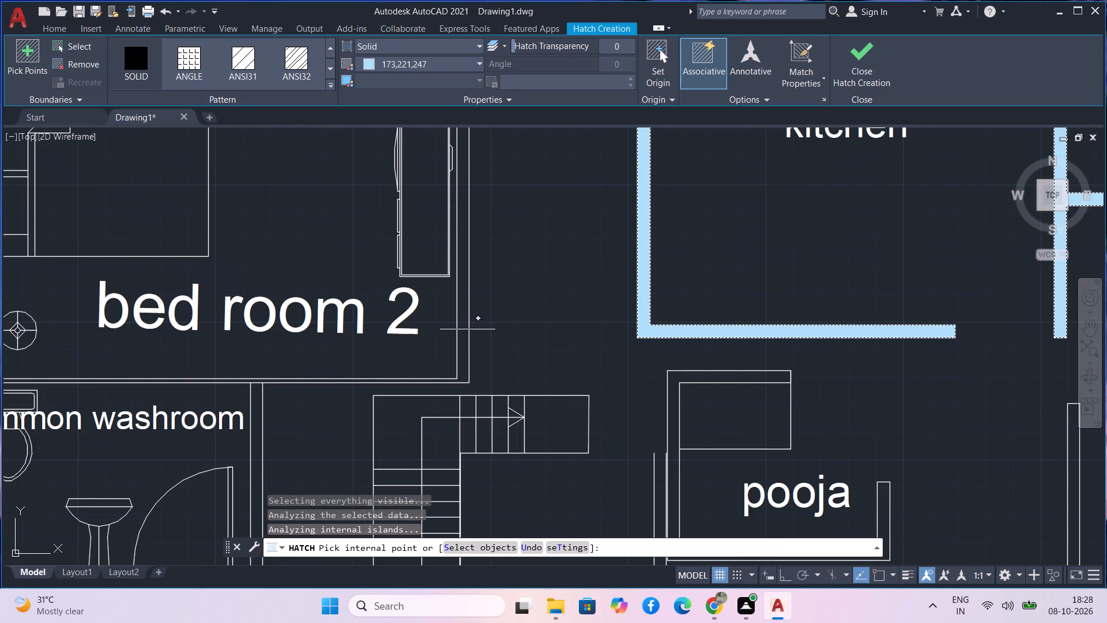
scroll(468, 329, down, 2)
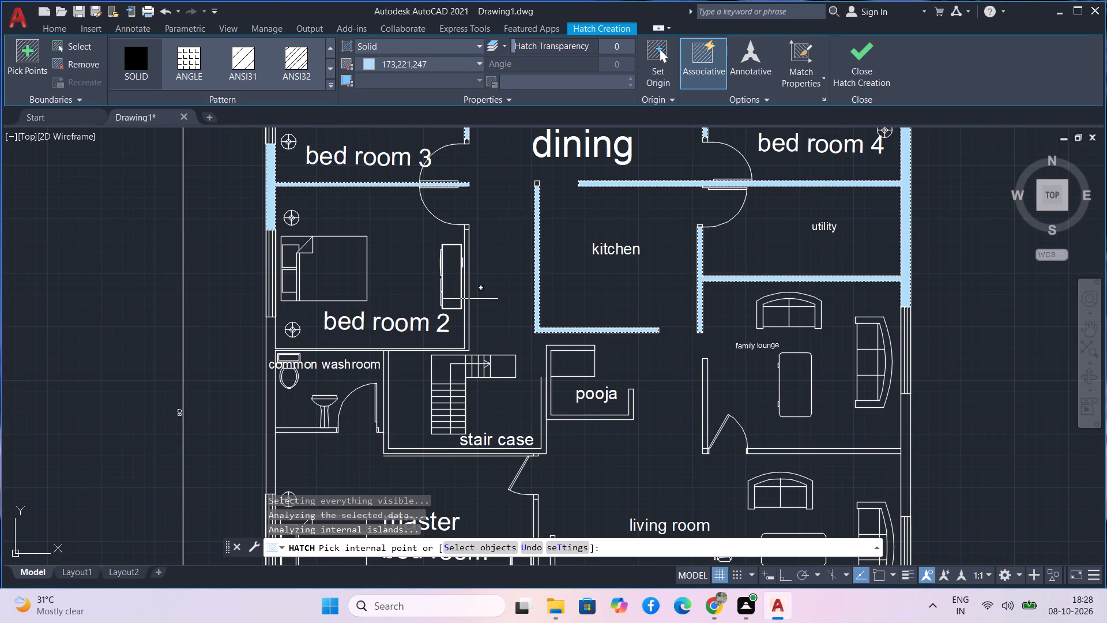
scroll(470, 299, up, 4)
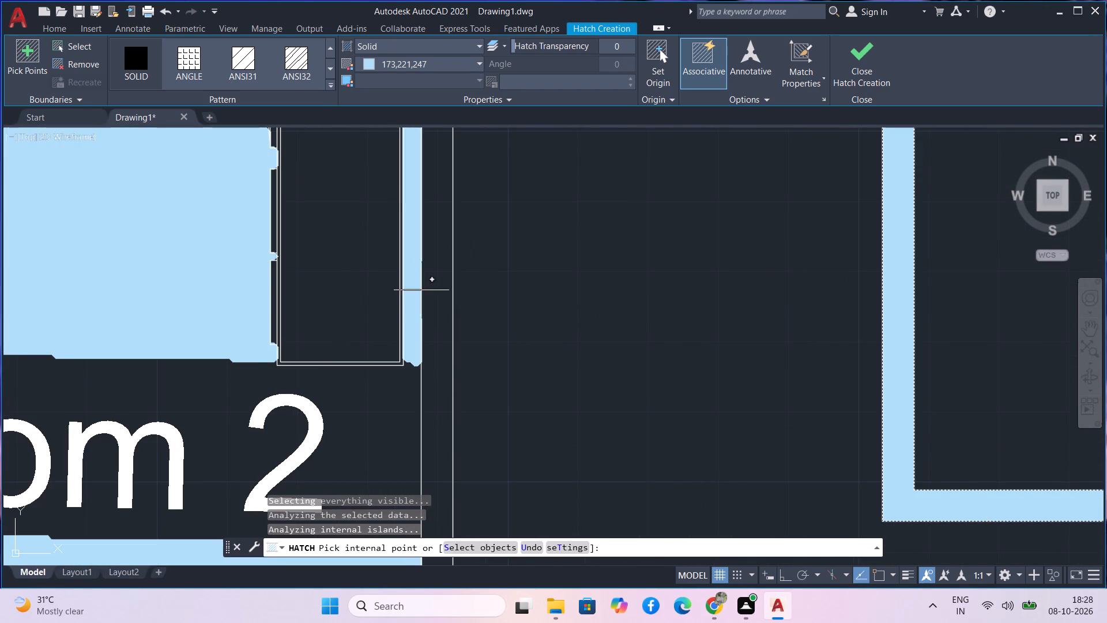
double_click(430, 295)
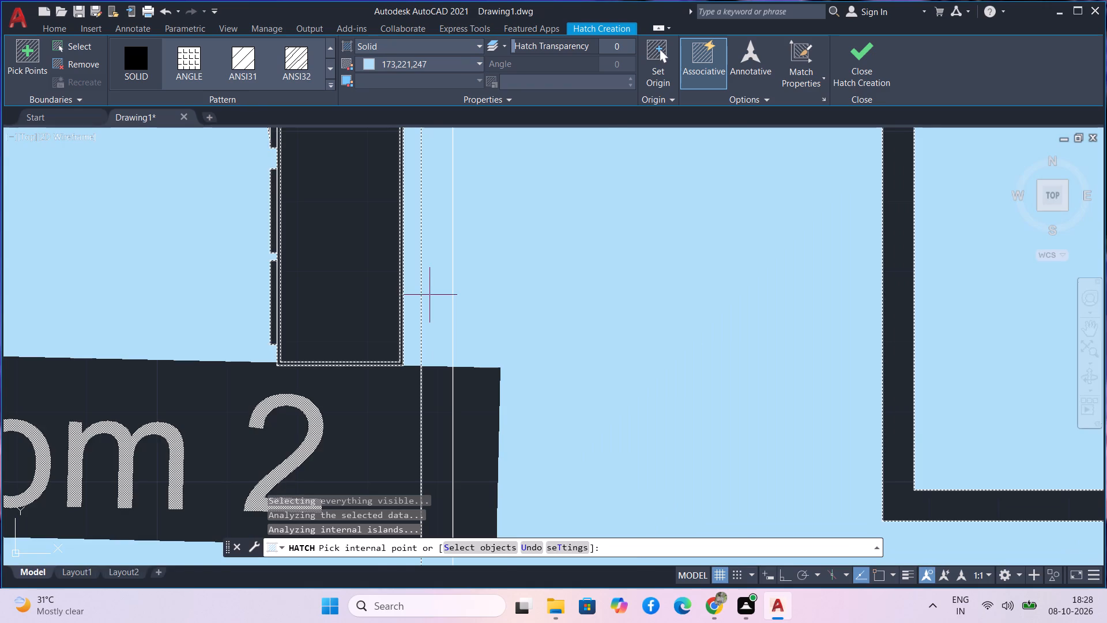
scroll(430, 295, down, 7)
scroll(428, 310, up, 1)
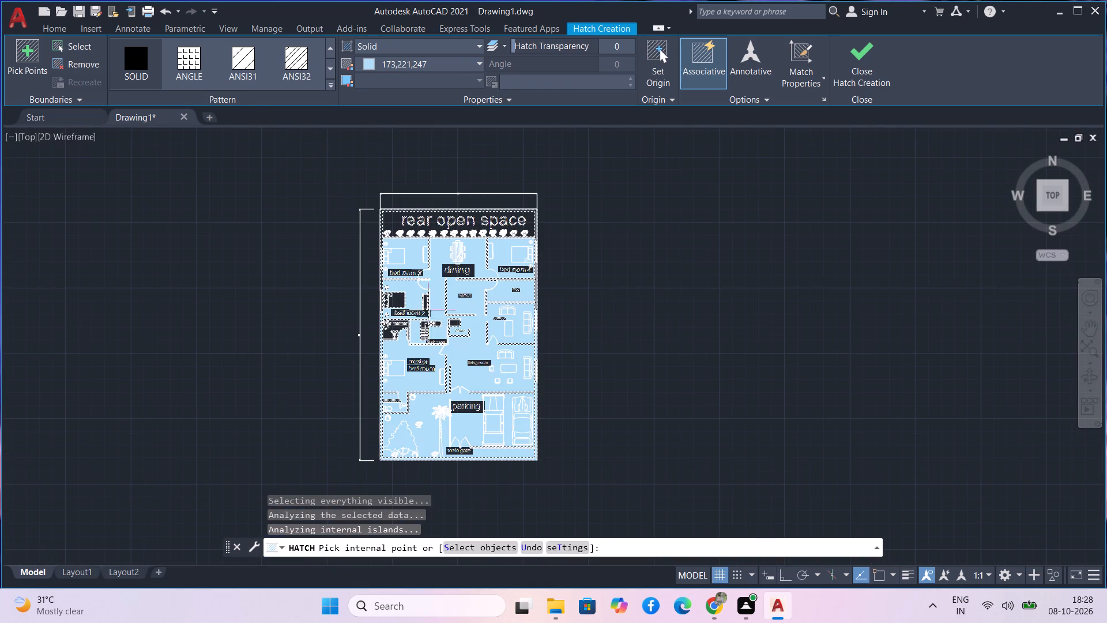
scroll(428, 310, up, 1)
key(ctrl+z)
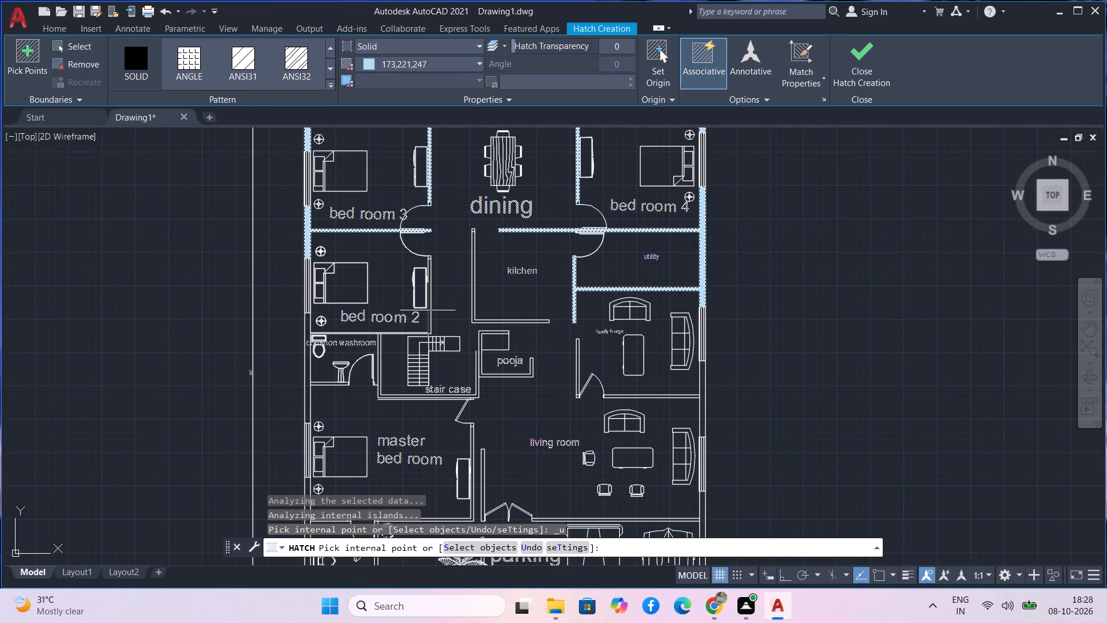
Fill the east and south walls of bed room 2 with the solid hatch, and try the wall section beside its label.
scroll(430, 292, up, 3)
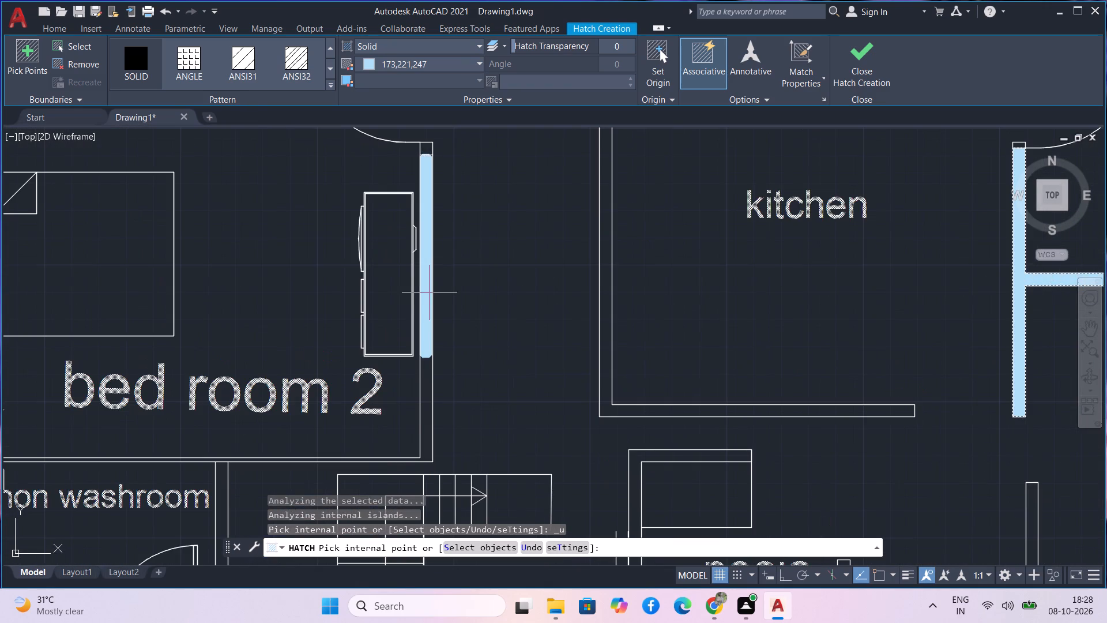
click(425, 295)
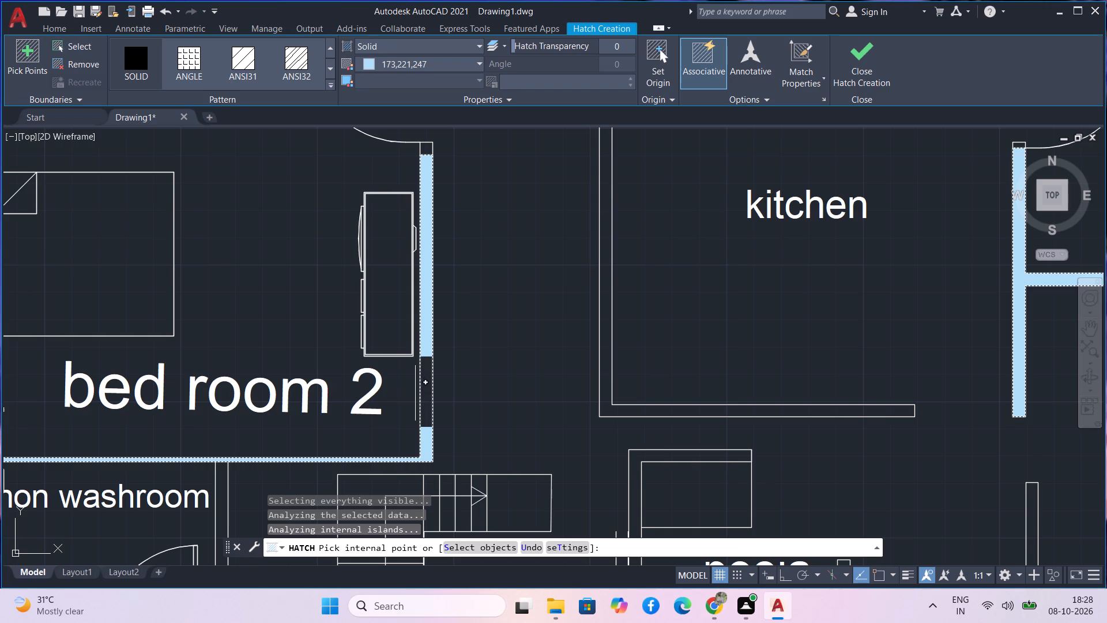
click(424, 395)
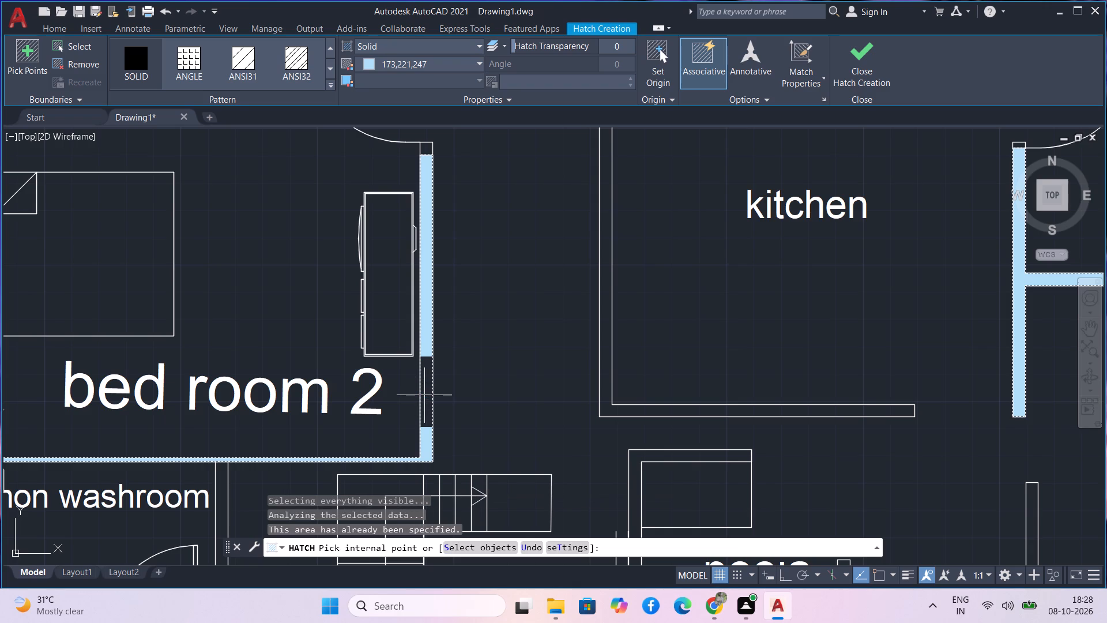
click(424, 395)
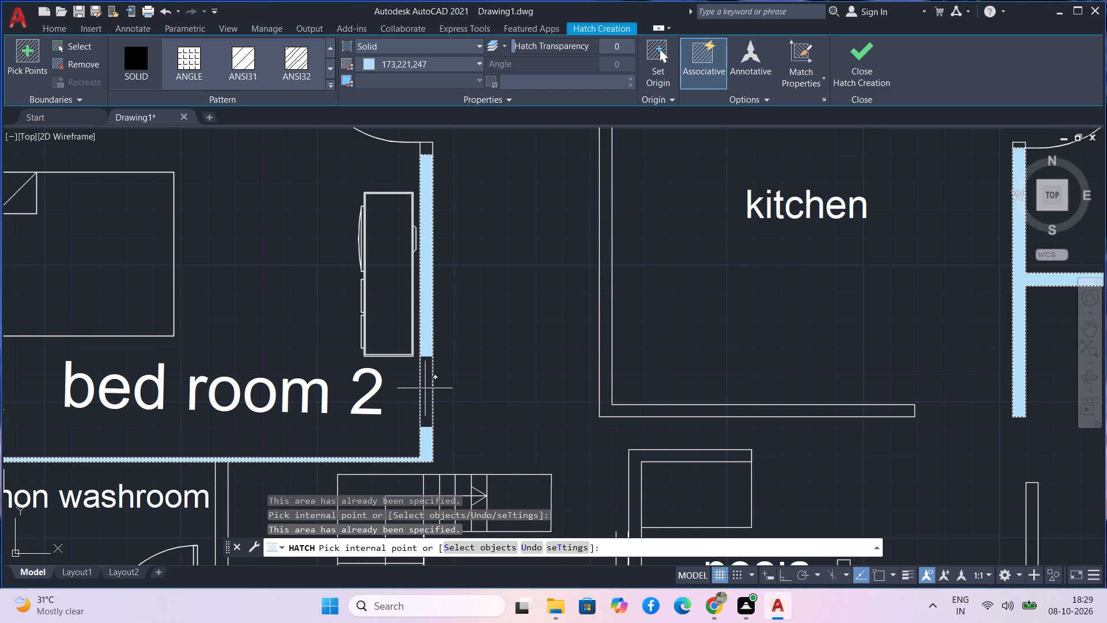
scroll(425, 388, up, 2)
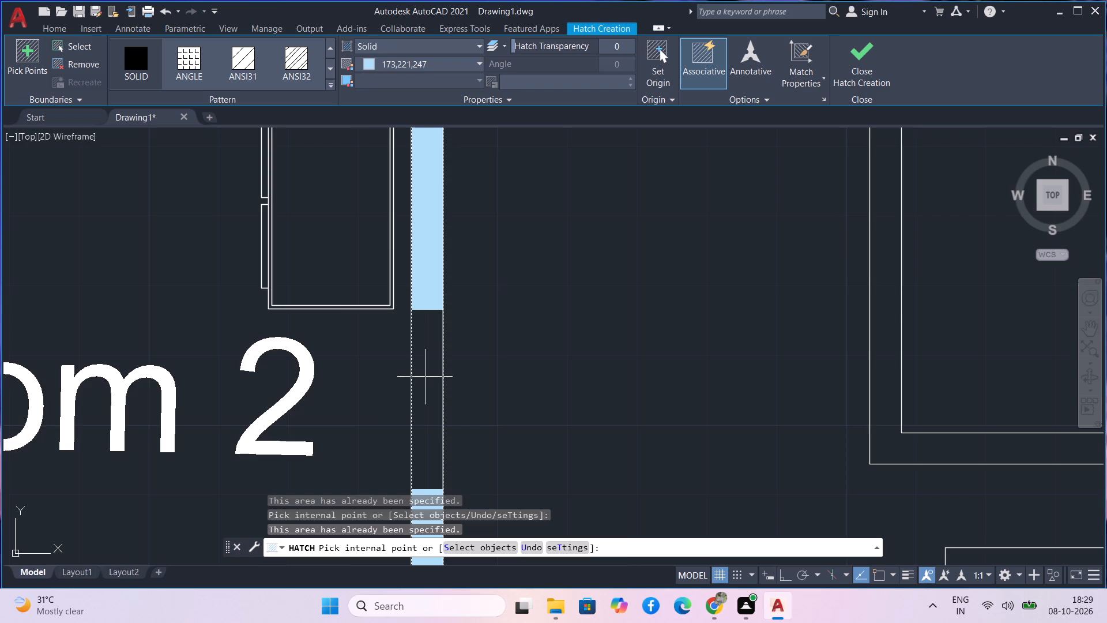
scroll(425, 377, down, 4)
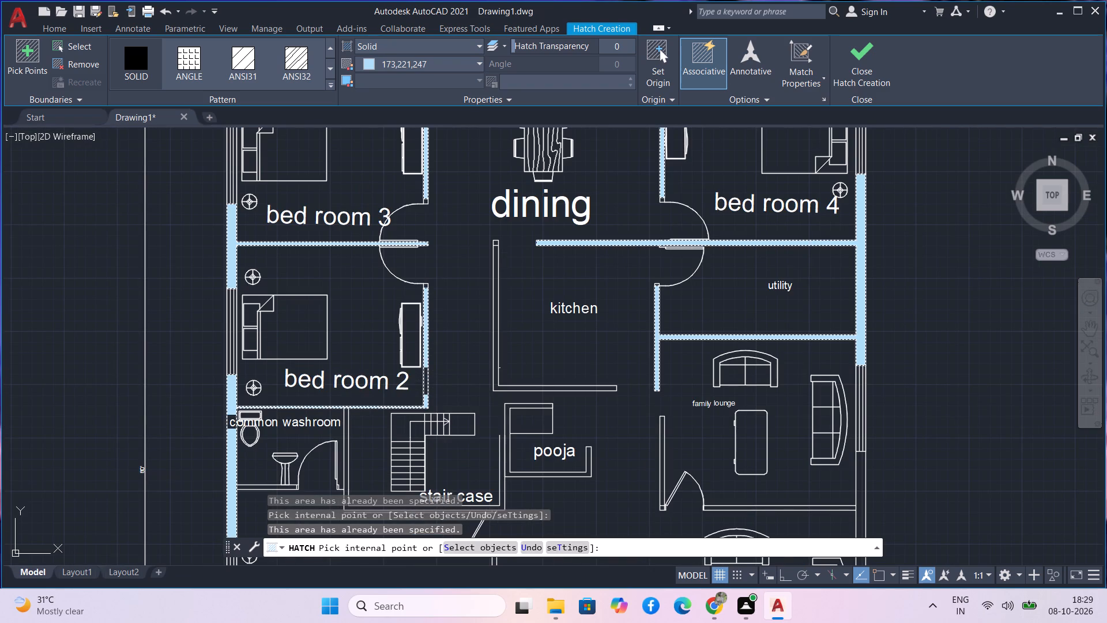
Fill the kitchen's west and south walls and the walls around the pooja room with the solid hatch.
scroll(499, 368, up, 3)
click(483, 385)
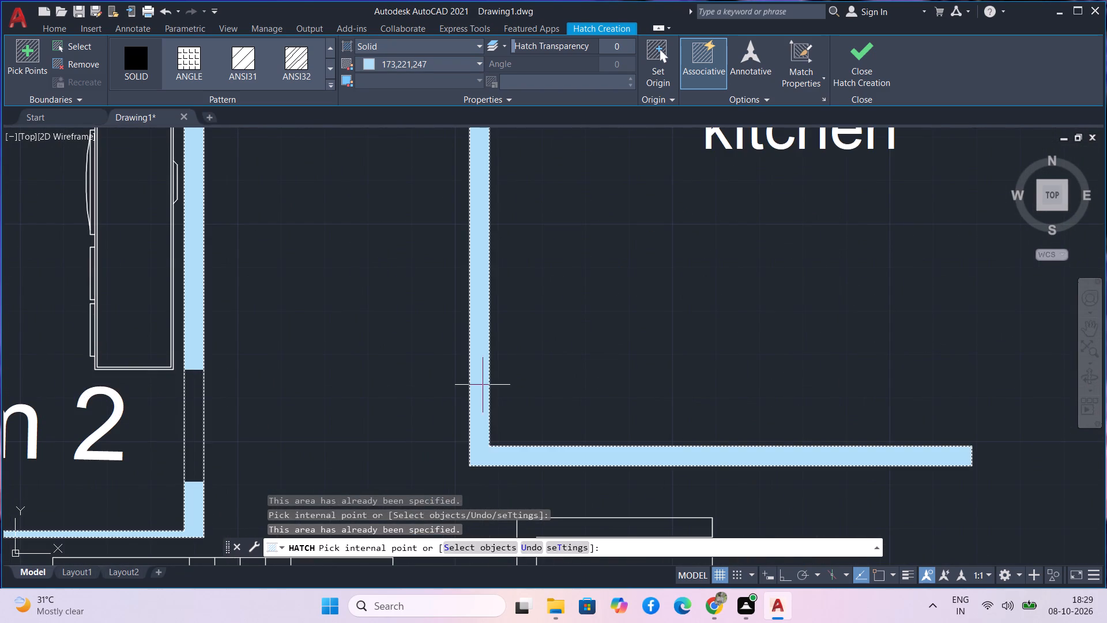
scroll(483, 385, down, 5)
scroll(510, 460, up, 4)
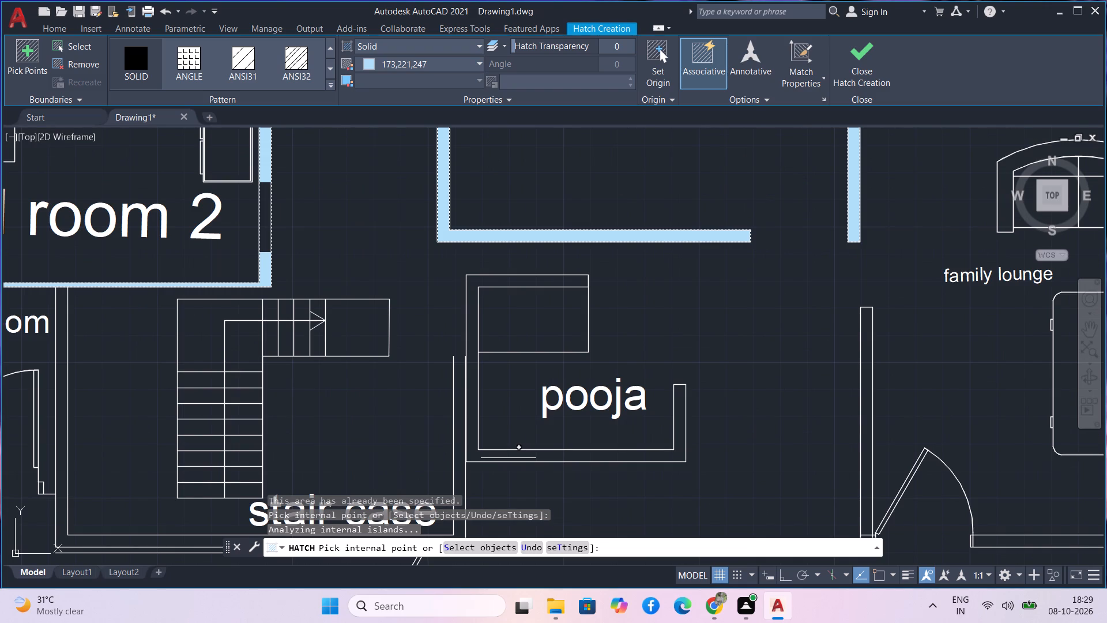
click(509, 458)
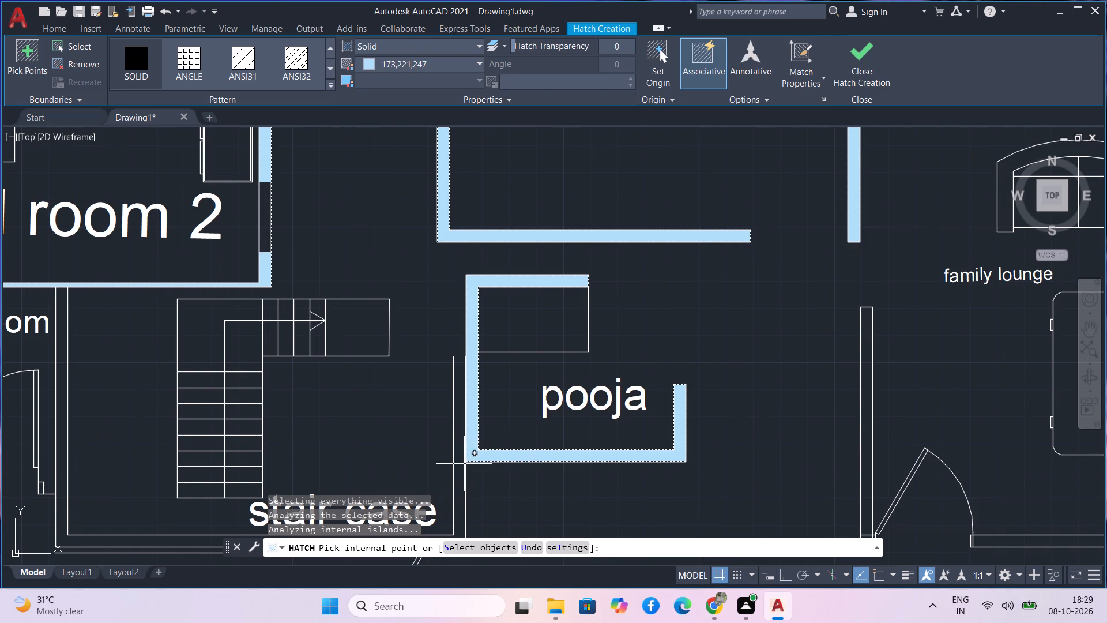
Fill the wall between the common washroom and the master bed room with the solid hatch, up to the door.
scroll(460, 449, down, 3)
scroll(367, 464, up, 4)
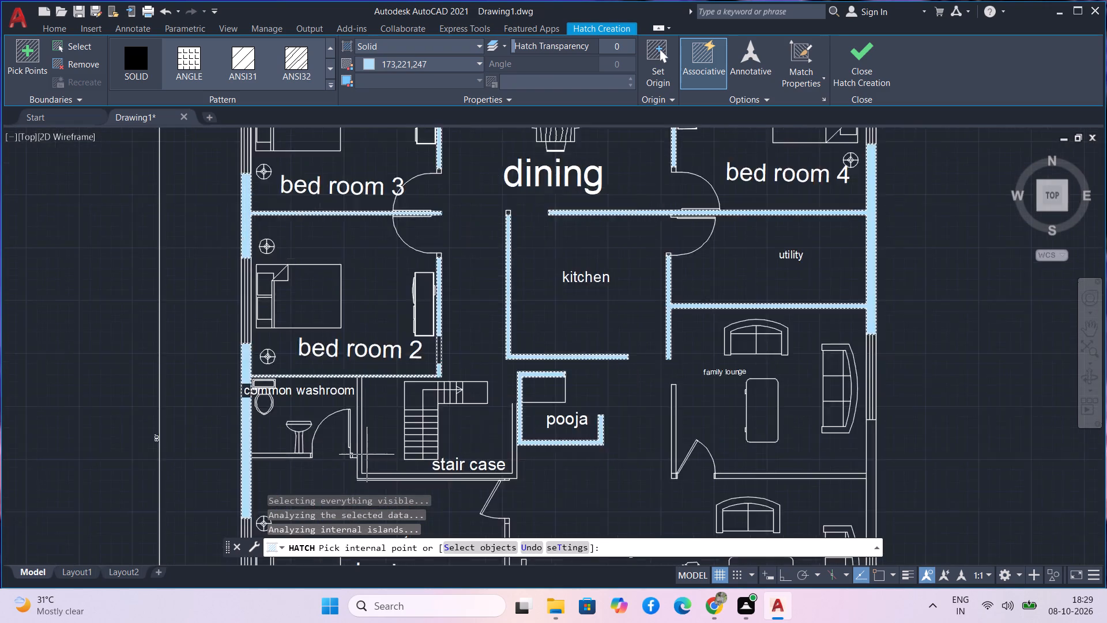
middle_drag(367, 399, 441, 302)
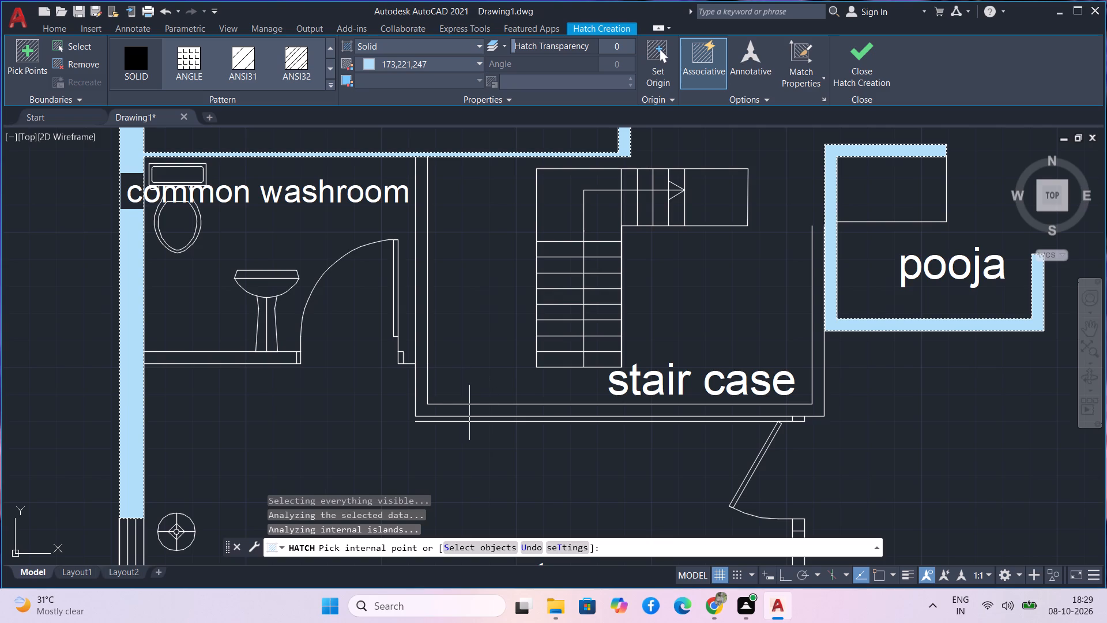
click(268, 355)
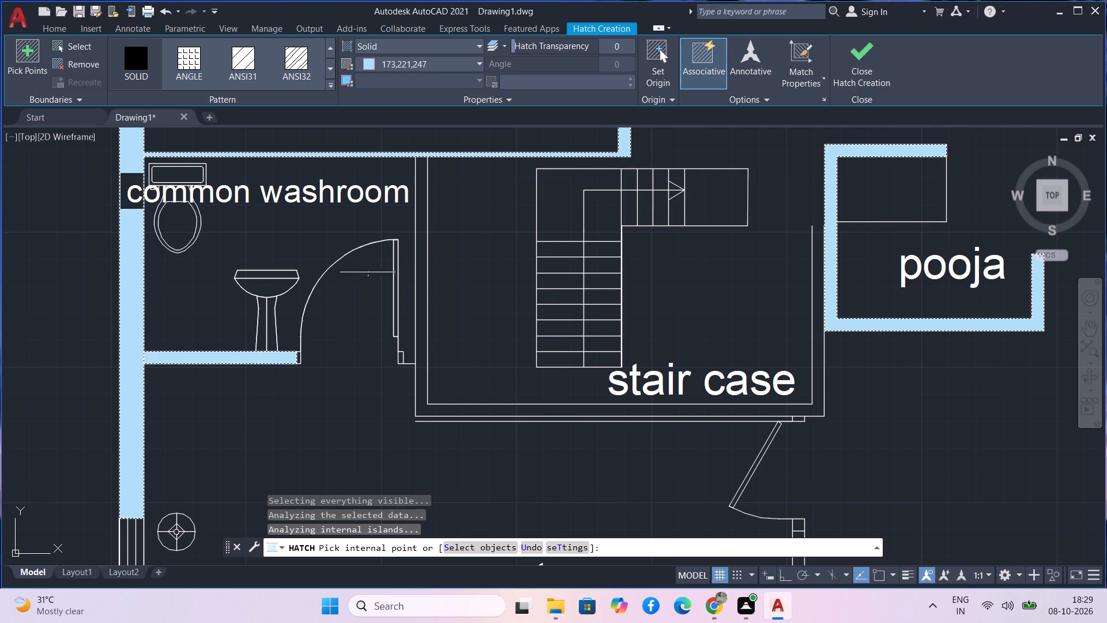
Fill the master bed room's west, south and east walls, the attach washroom walls and the living room's west and south walls.
scroll(329, 365, down, 1)
scroll(319, 414, down, 1)
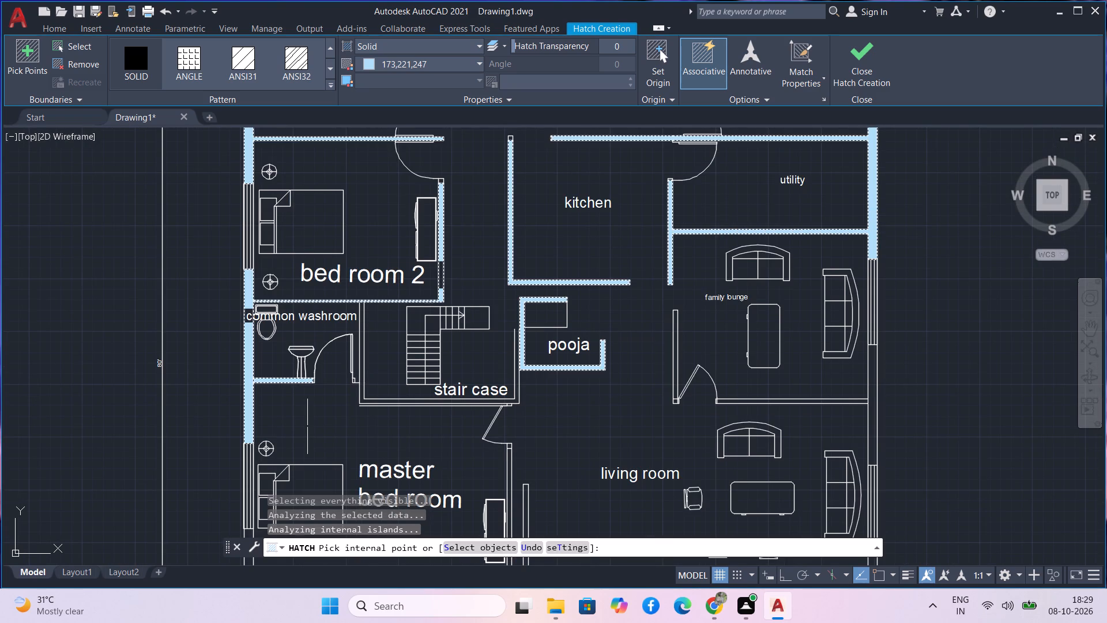
middle_drag(307, 426, 379, 336)
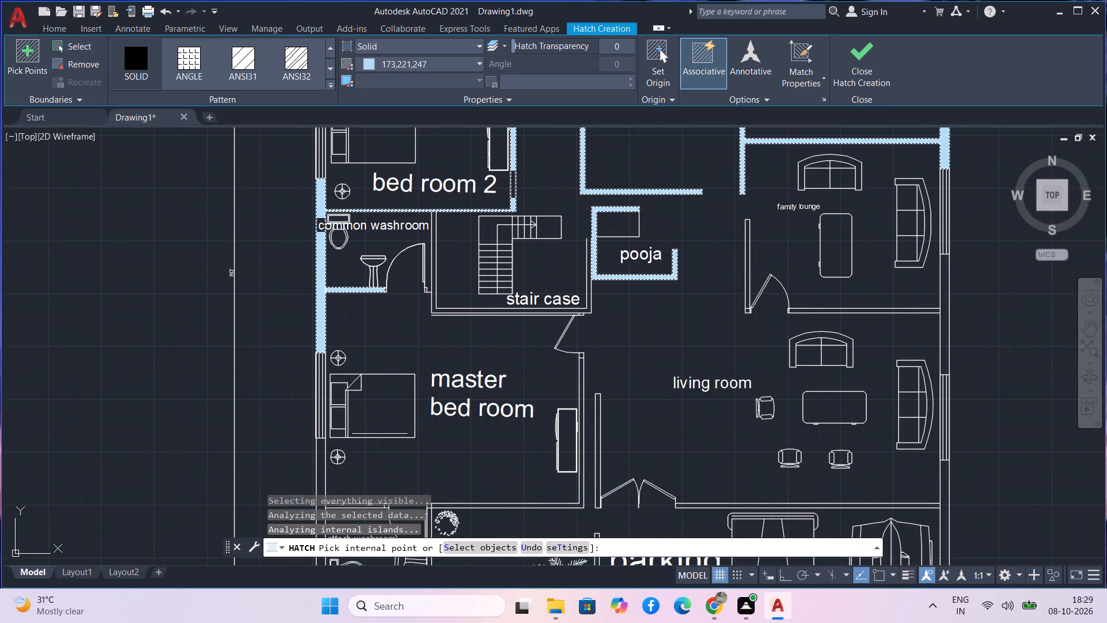
middle_drag(354, 441, 424, 317)
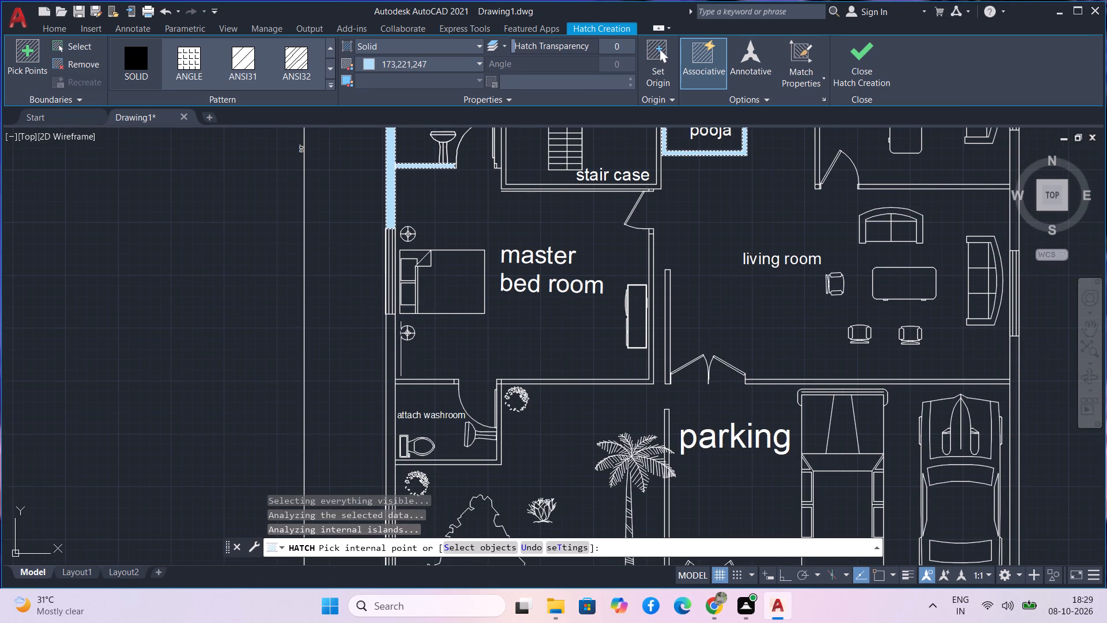
click(388, 363)
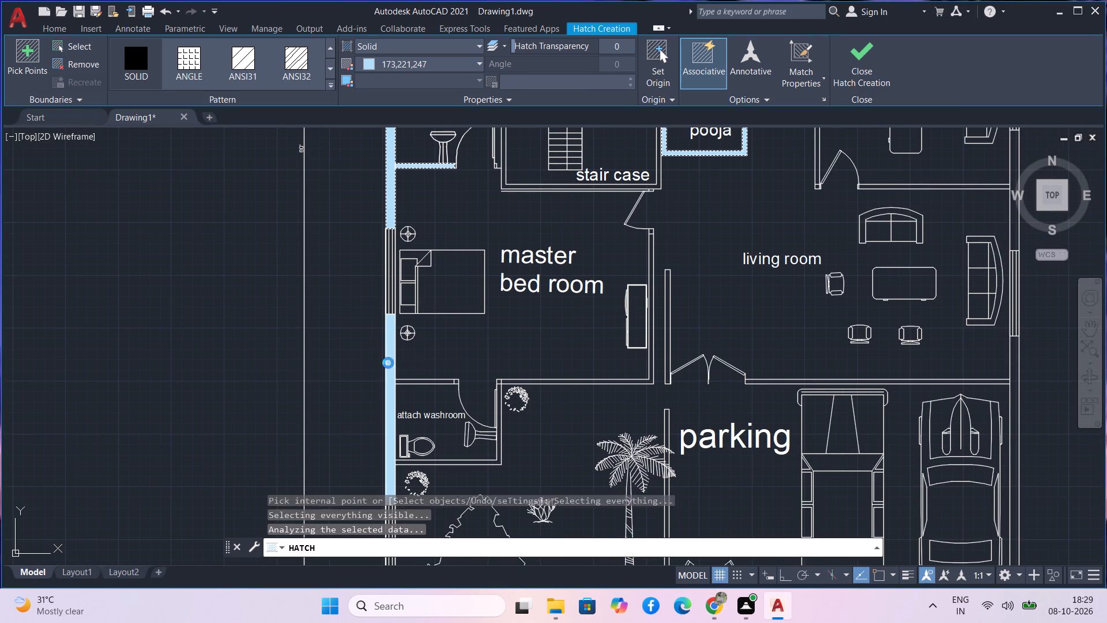
click(429, 382)
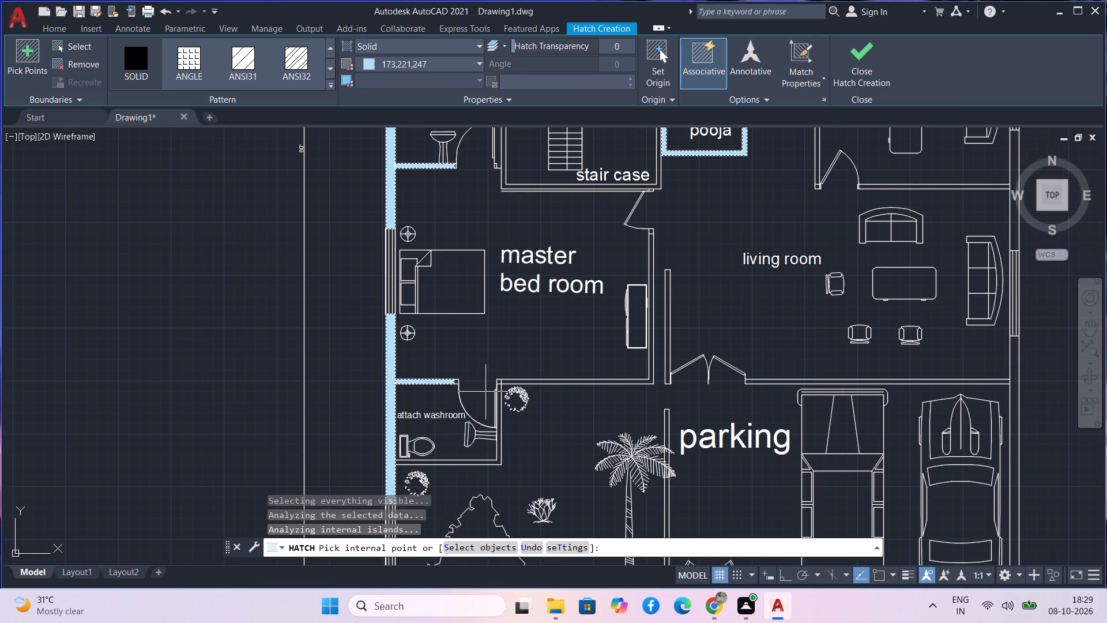
click(564, 382)
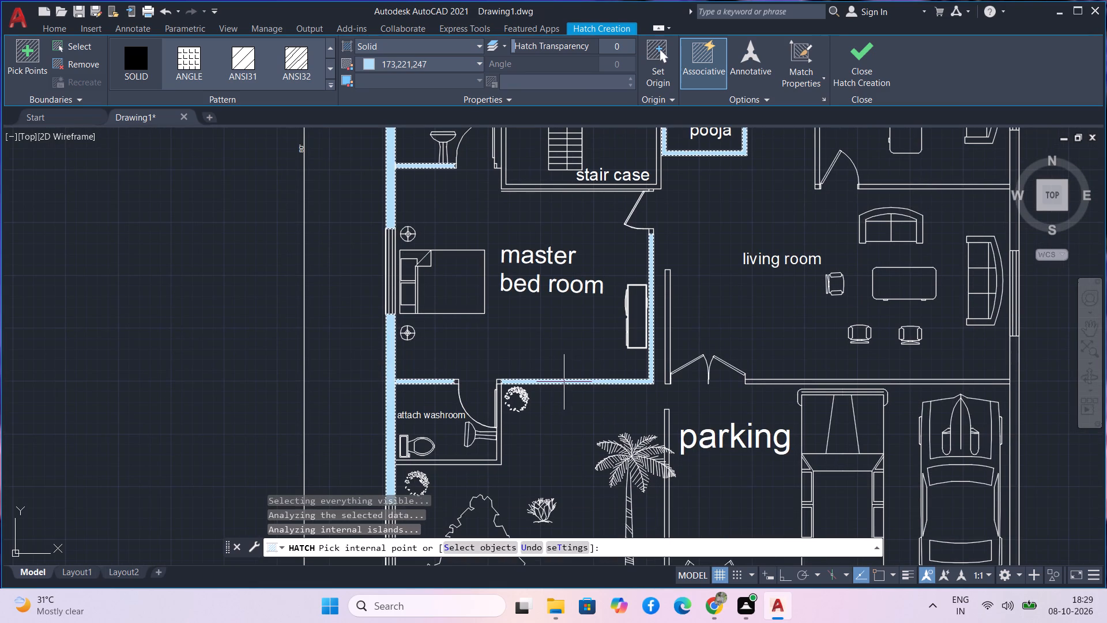
click(667, 371)
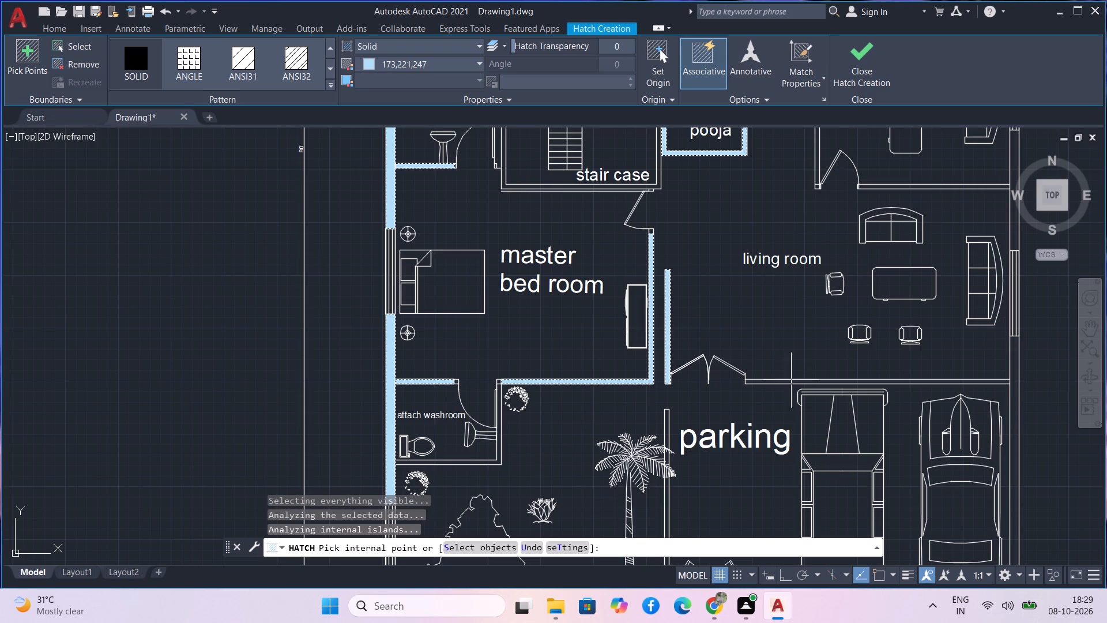
click(807, 382)
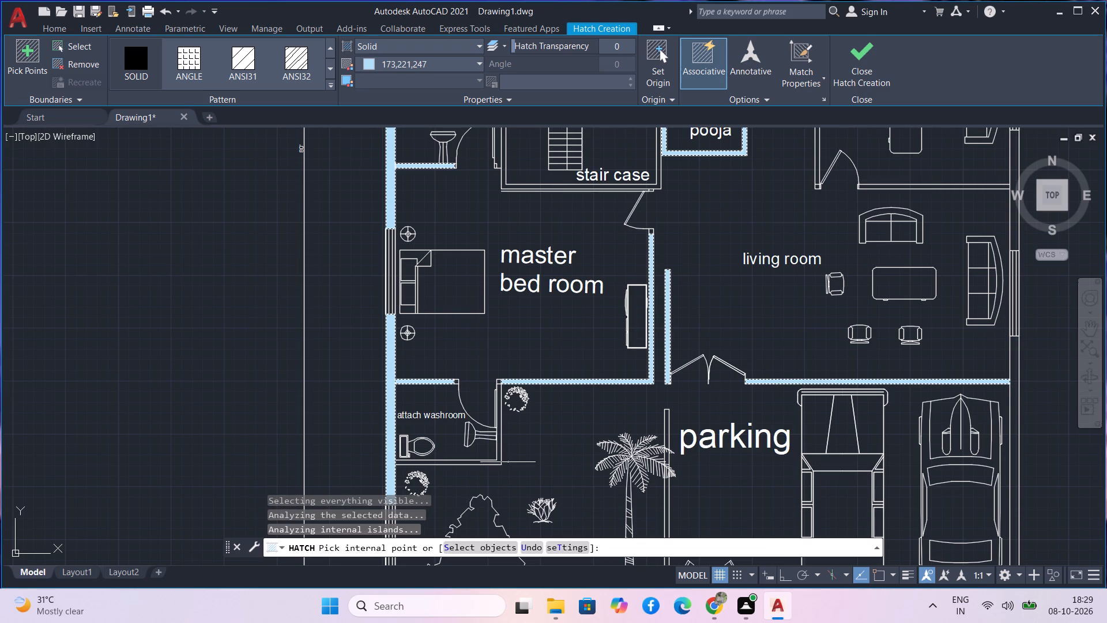
click(498, 450)
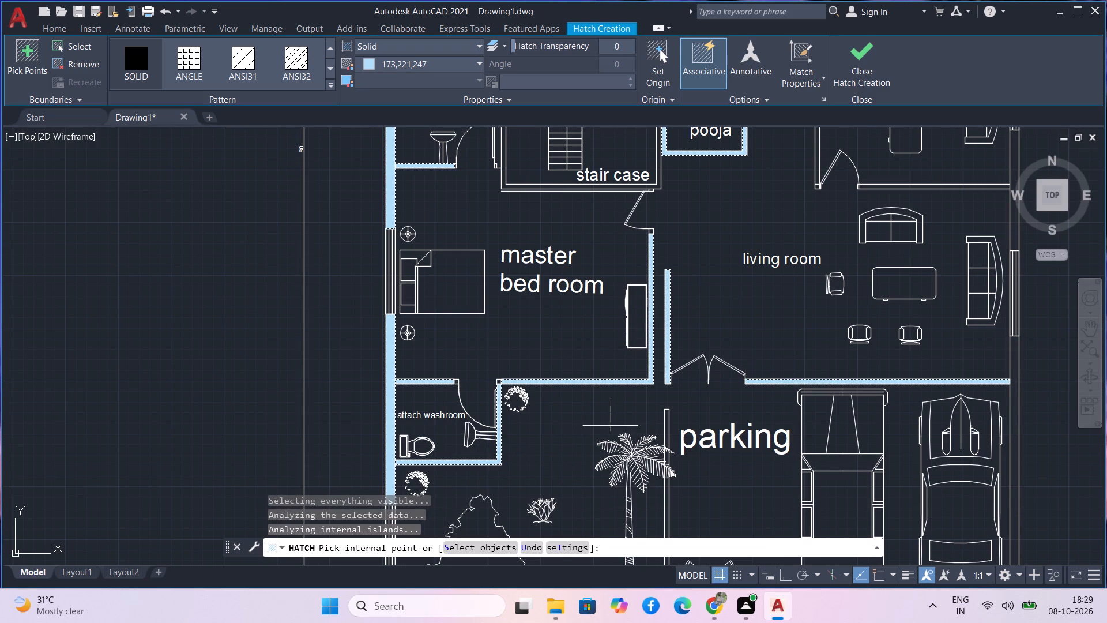
Fill the outer wall around the front garden and parking, the main gate wall and the parking divider with the solid hatch.
scroll(612, 426, down, 2)
middle_drag(595, 461, 566, 340)
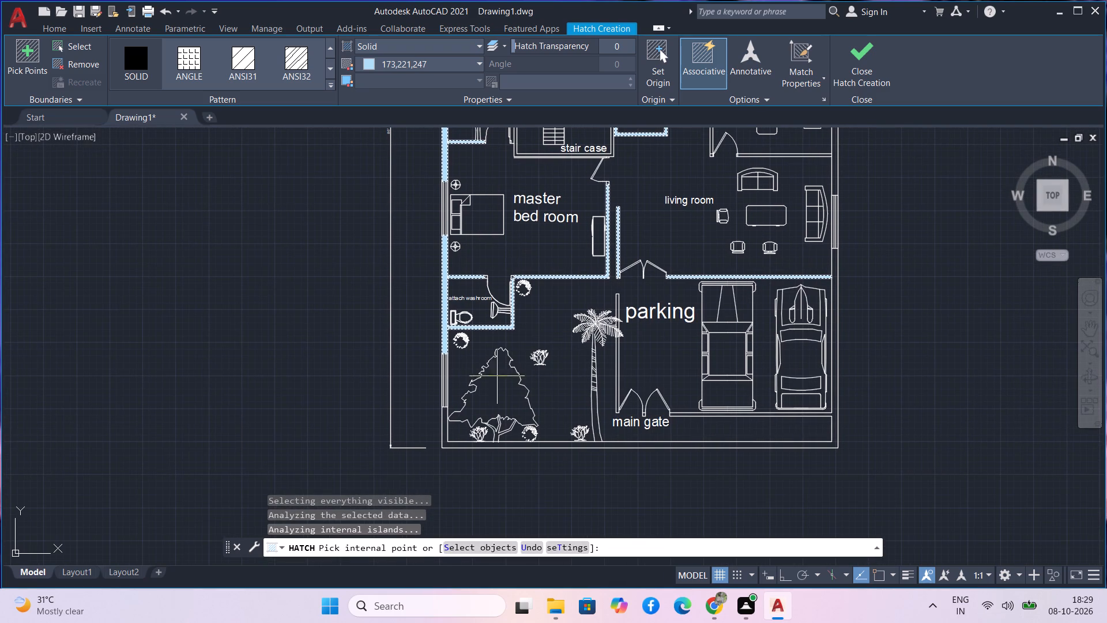
click(444, 425)
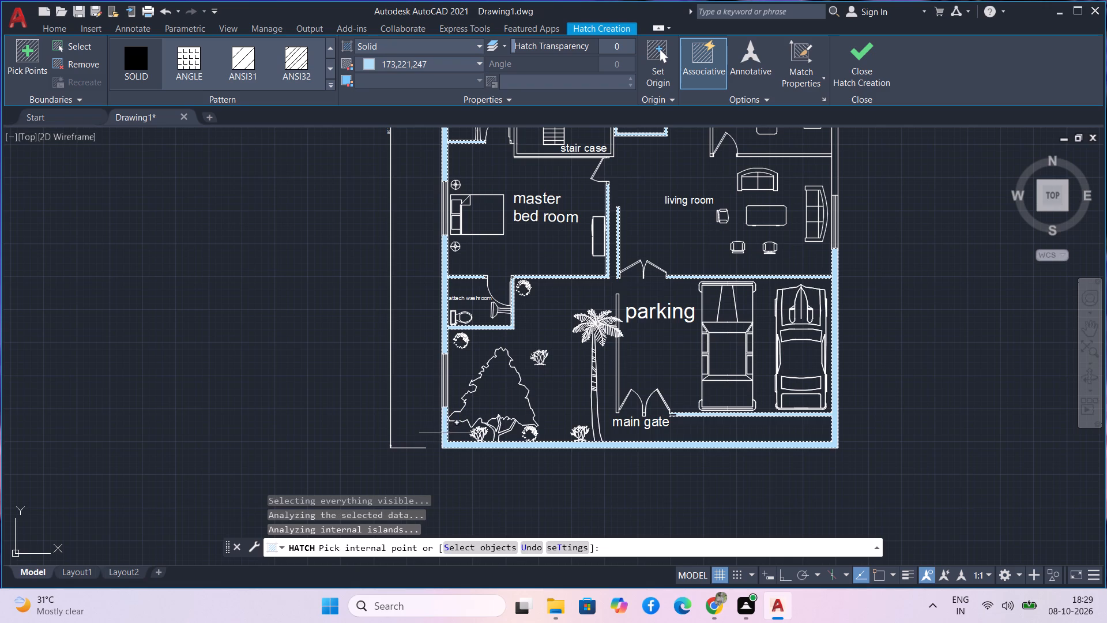
scroll(620, 381, up, 2)
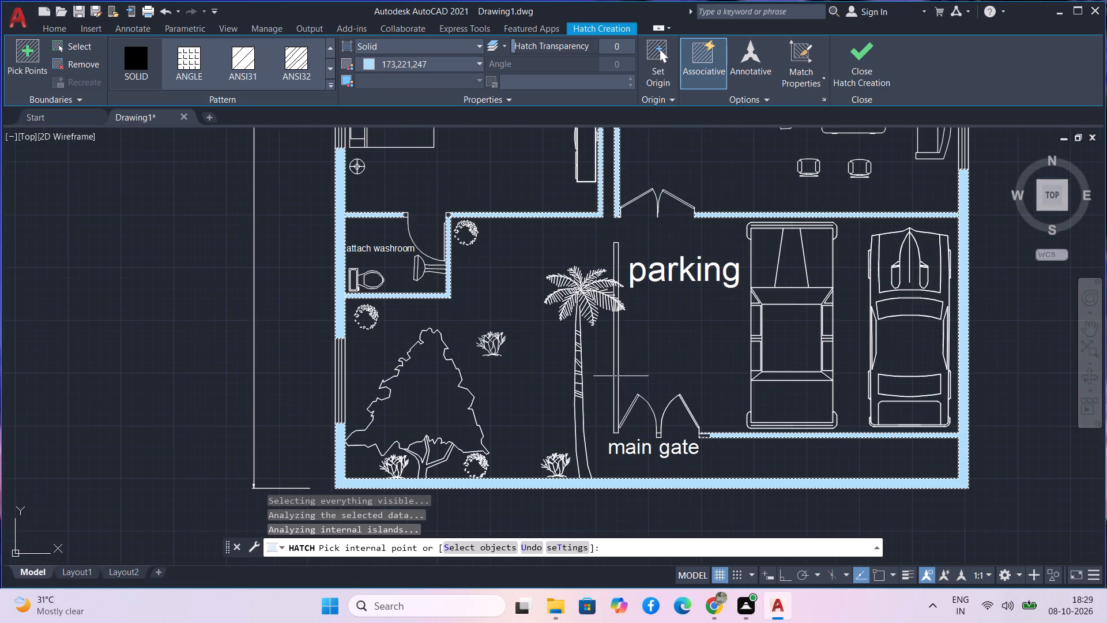
scroll(619, 363, up, 1)
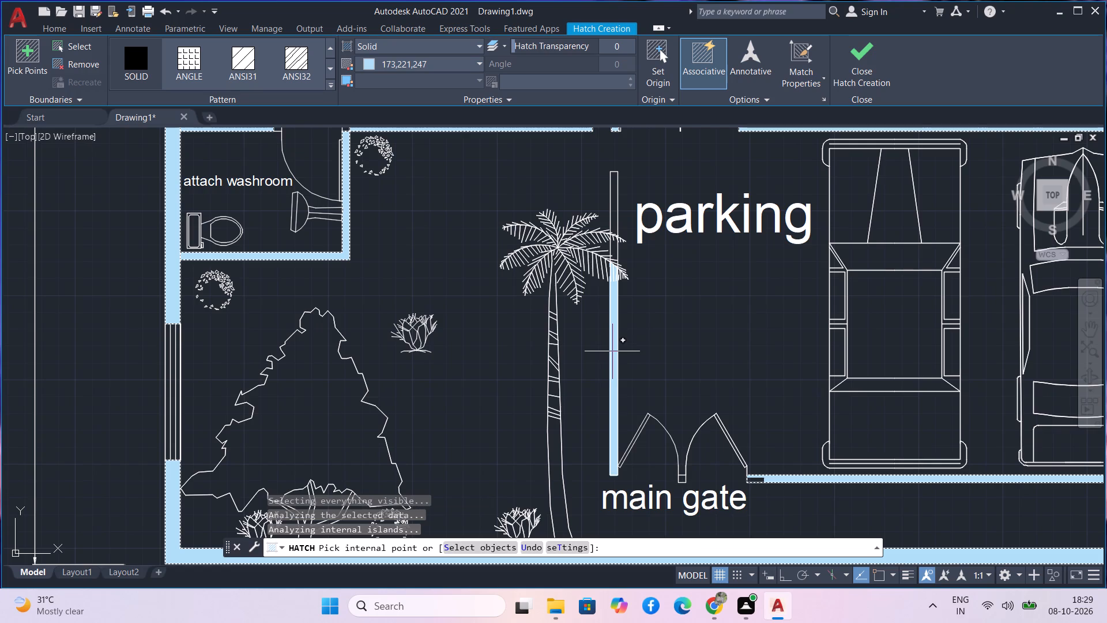
click(612, 351)
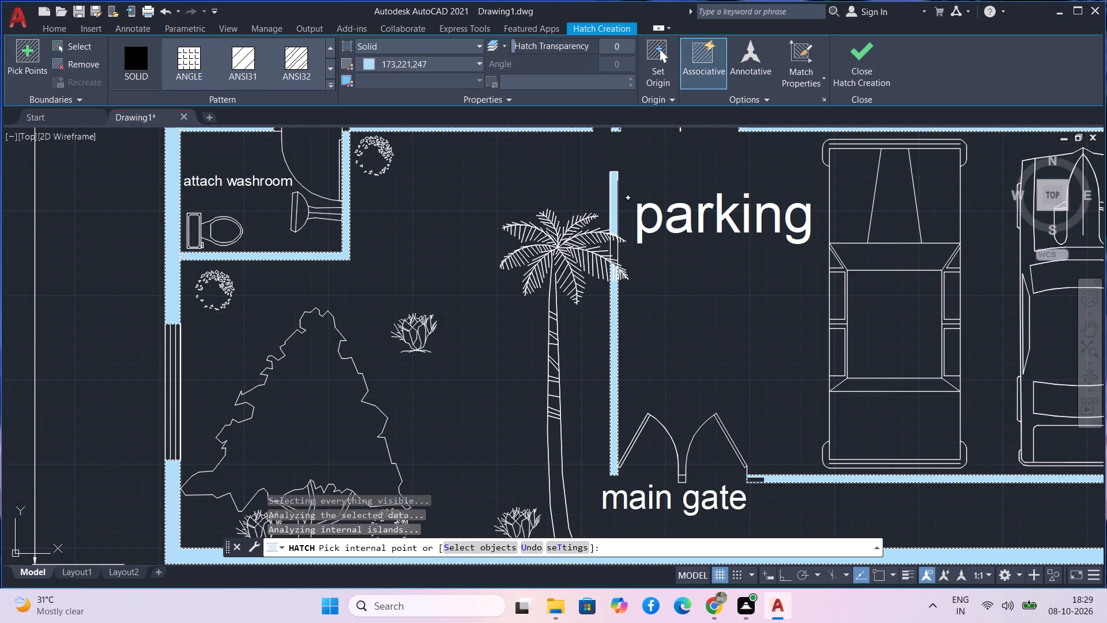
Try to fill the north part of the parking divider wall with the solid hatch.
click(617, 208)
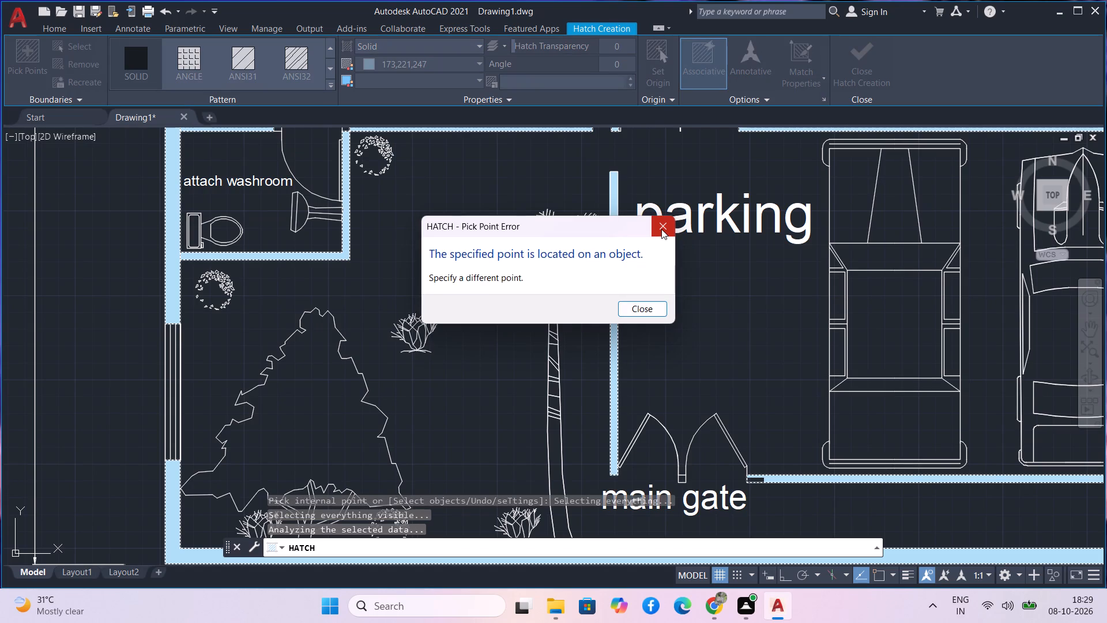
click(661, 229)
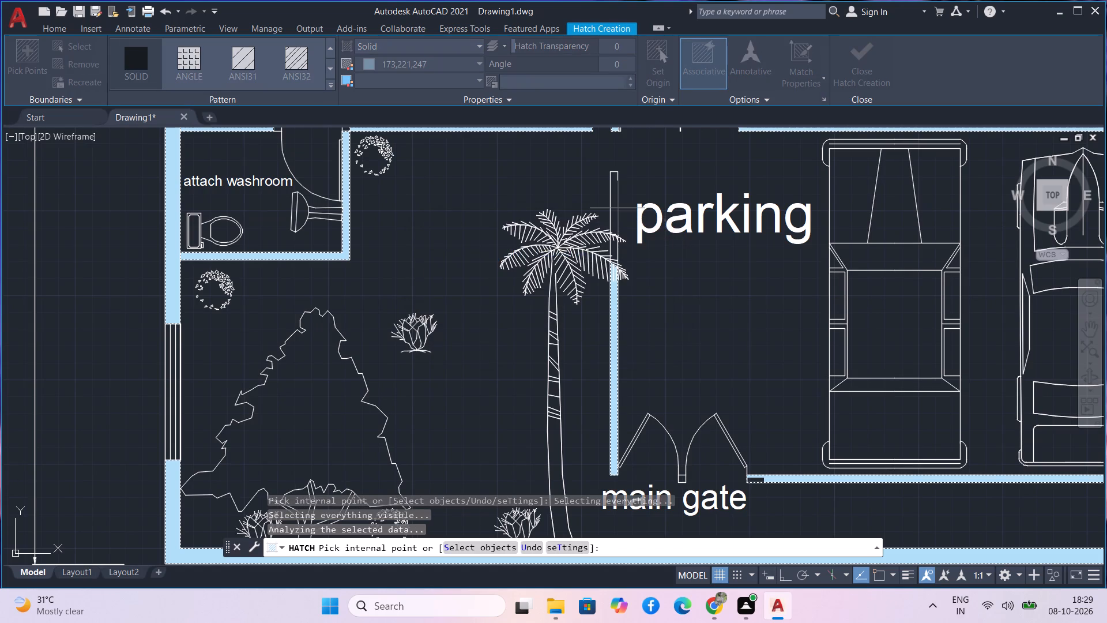
Fill the east outer wall between the family lounge and living room windows and the family lounge's south and west walls.
scroll(676, 274, down, 2)
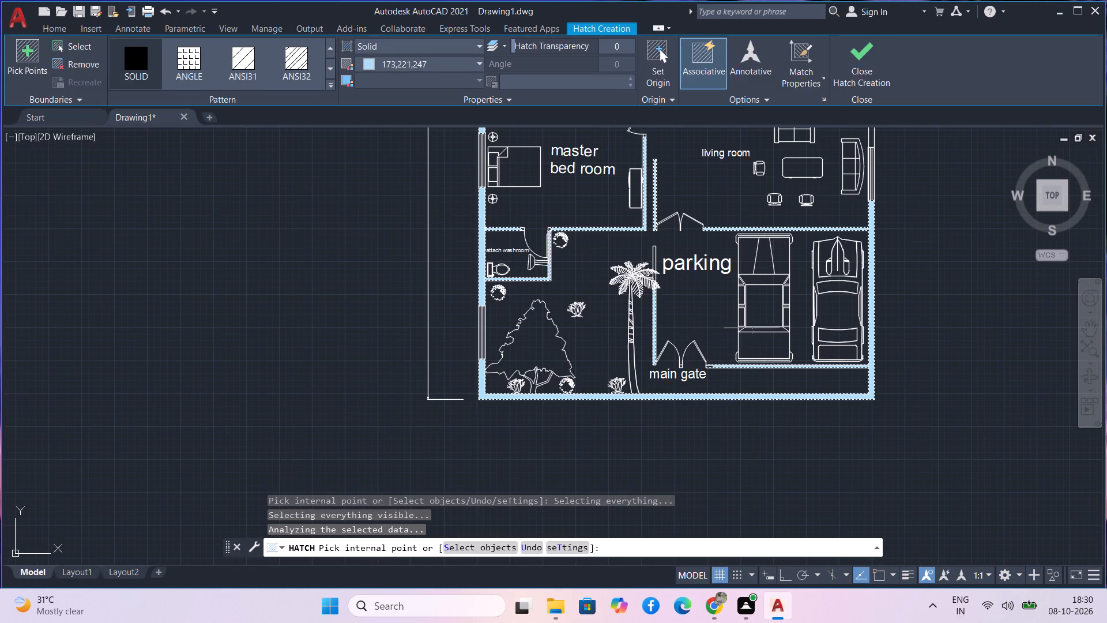
middle_drag(754, 200, 555, 419)
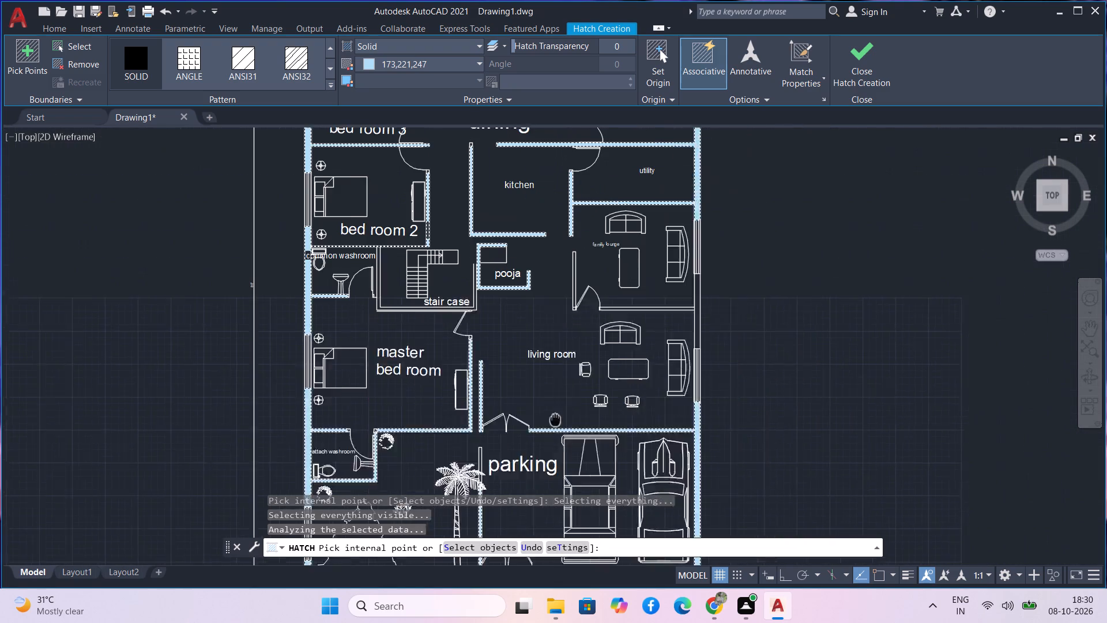
middle_drag(555, 419, 554, 420)
click(669, 324)
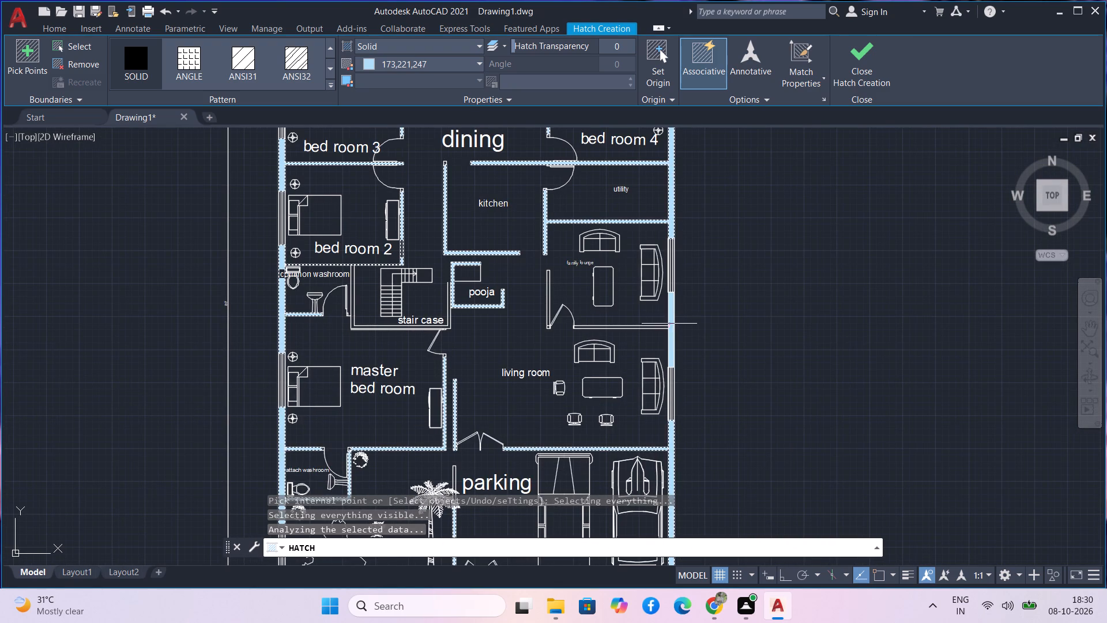
scroll(617, 332, up, 4)
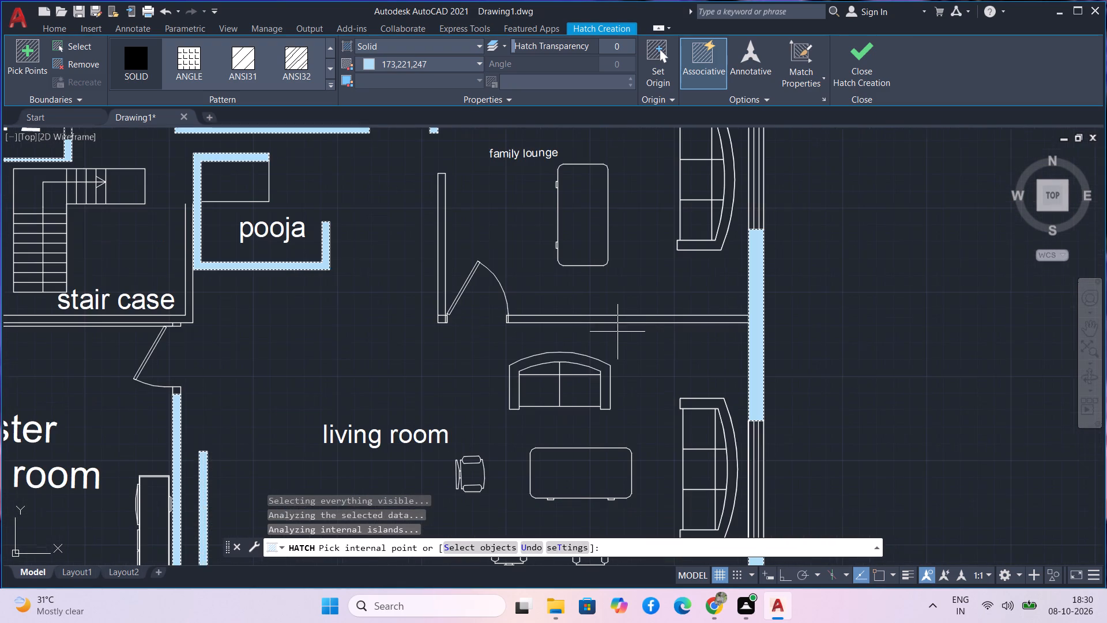
click(623, 318)
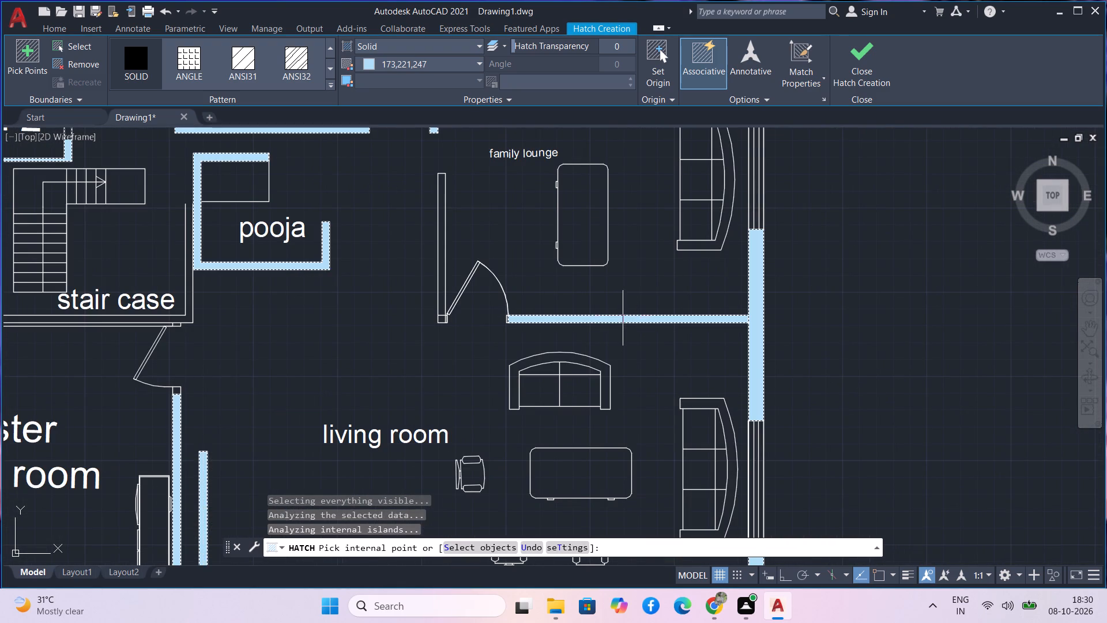
click(443, 258)
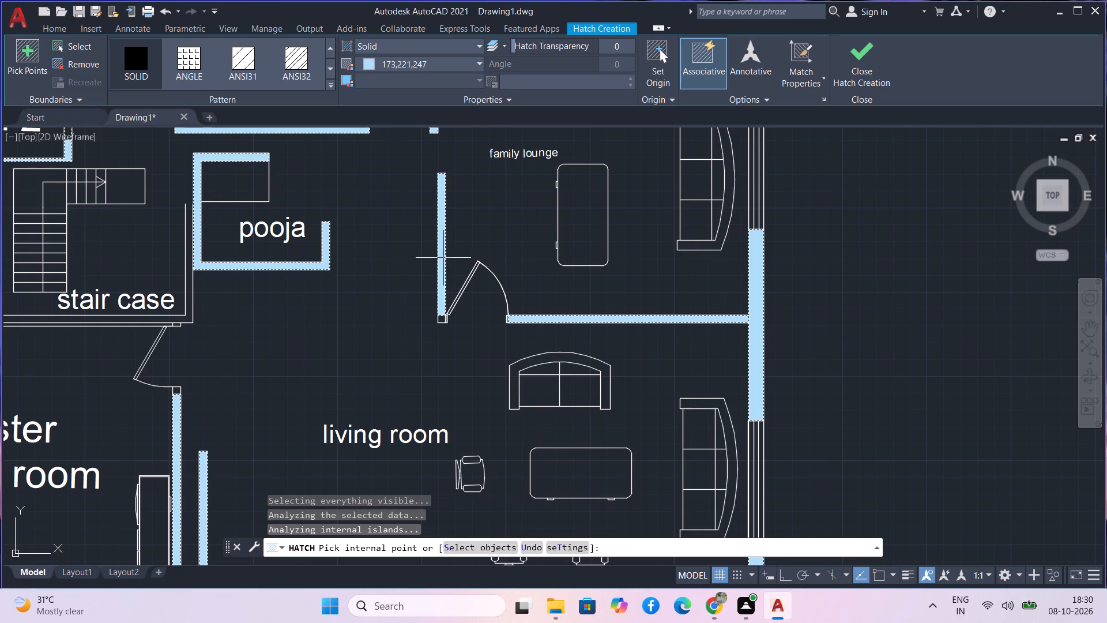
scroll(443, 258, down, 1)
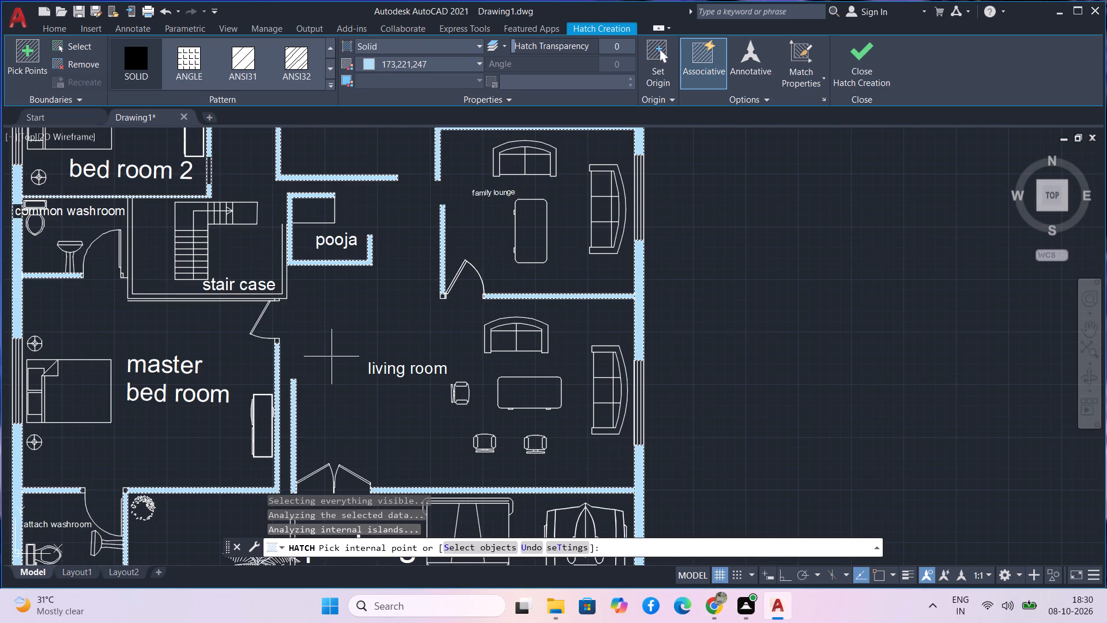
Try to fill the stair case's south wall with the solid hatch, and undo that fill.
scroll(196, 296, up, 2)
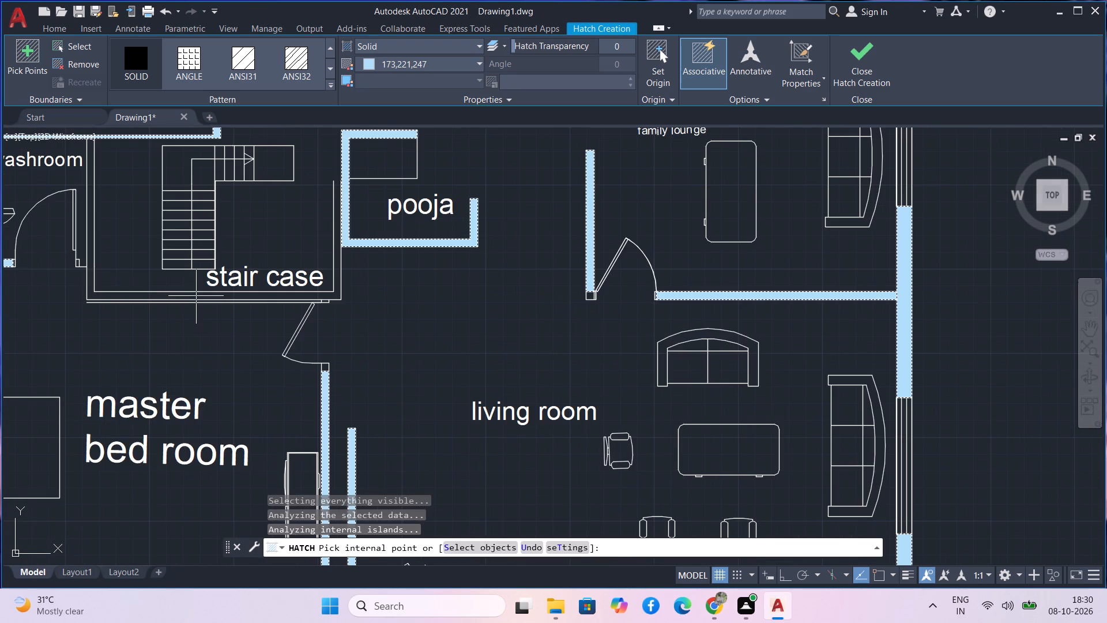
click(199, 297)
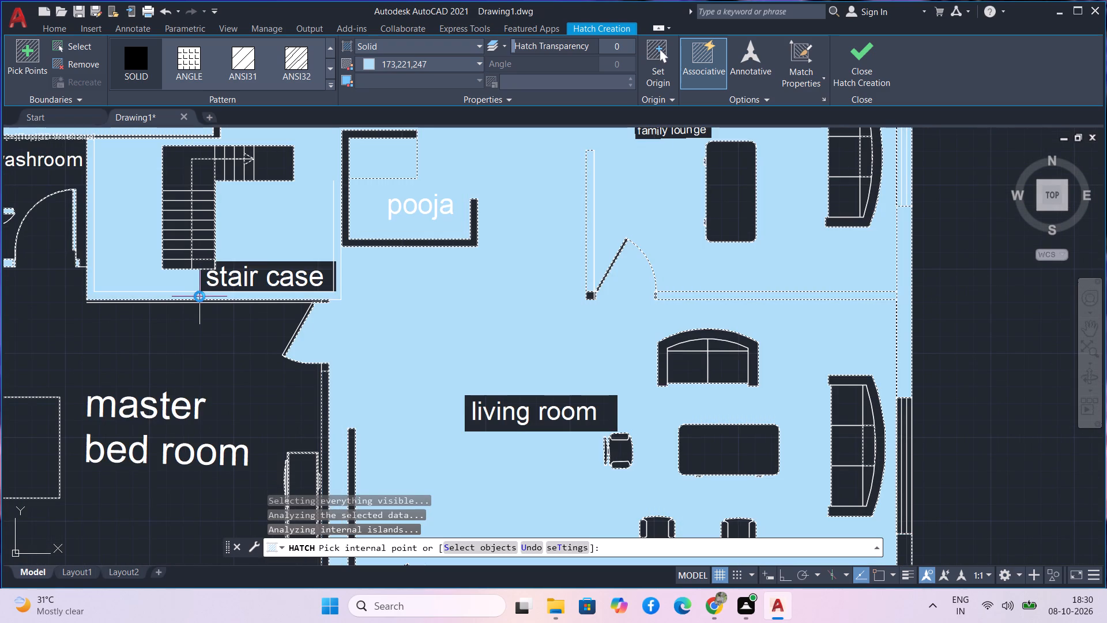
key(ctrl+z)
Finish the Hatch command, keeping the wall fills made so far.
scroll(217, 328, down, 2)
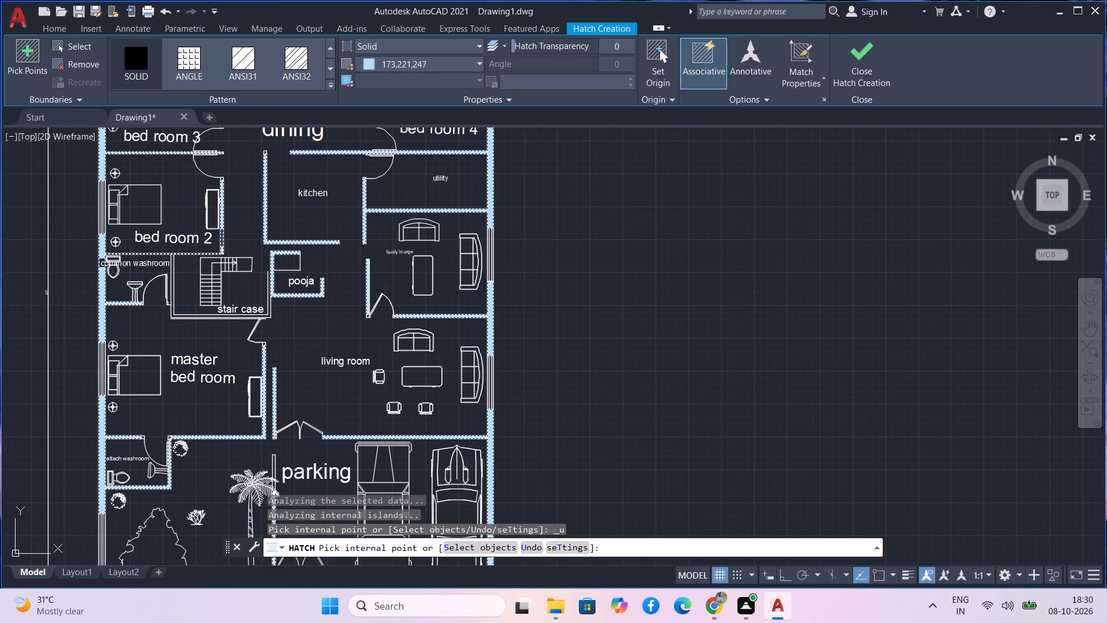
middle_drag(537, 249, 658, 329)
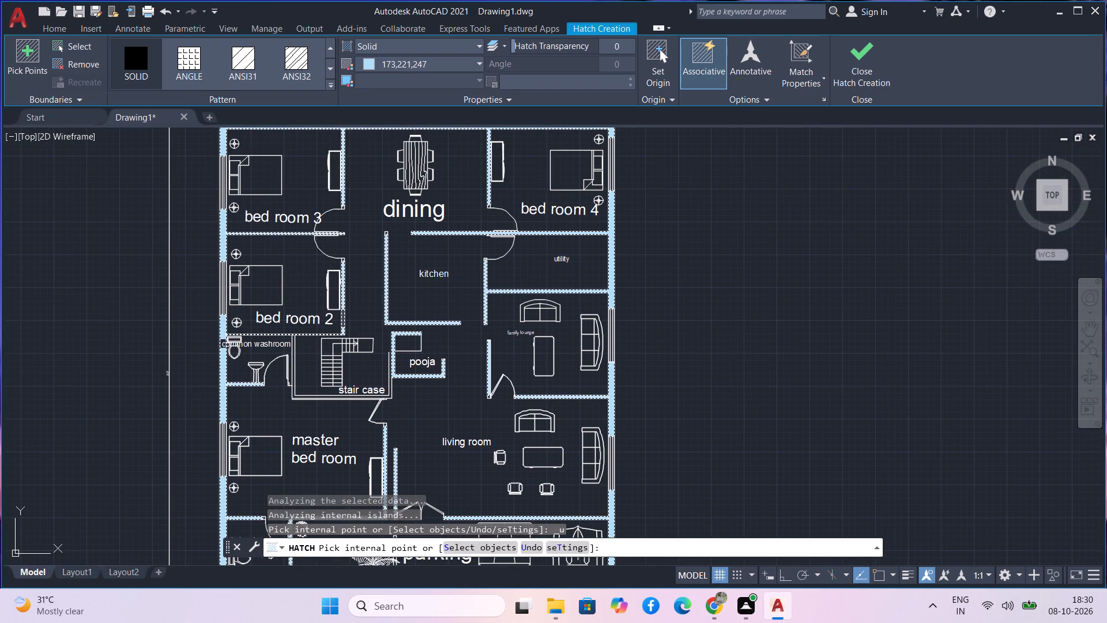
scroll(658, 329, down, 1)
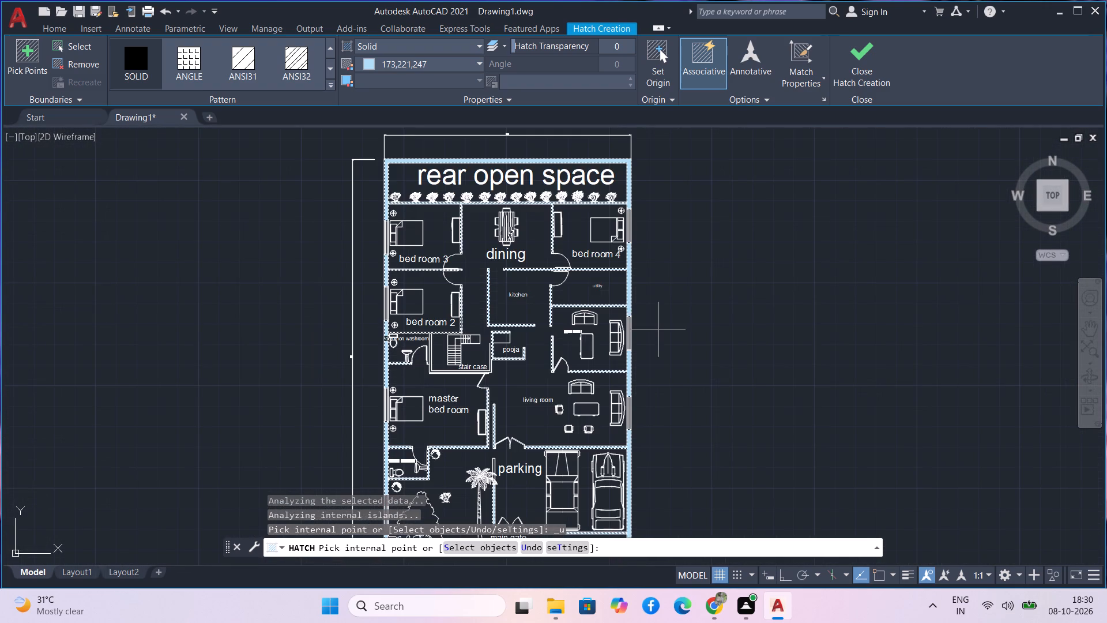
middle_drag(646, 321, 620, 266)
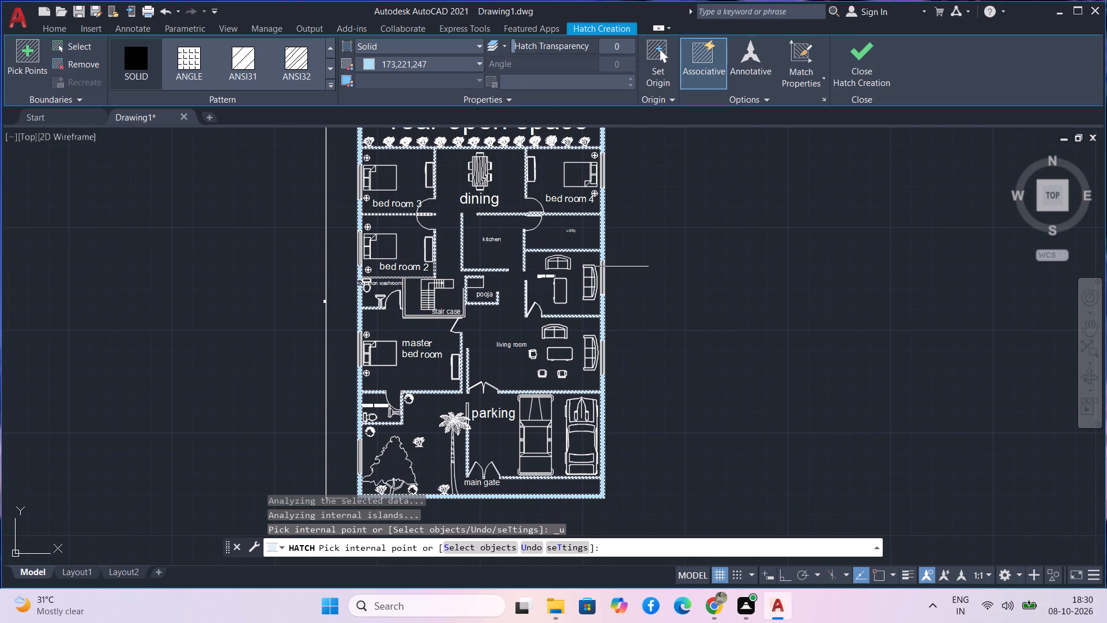
click(860, 51)
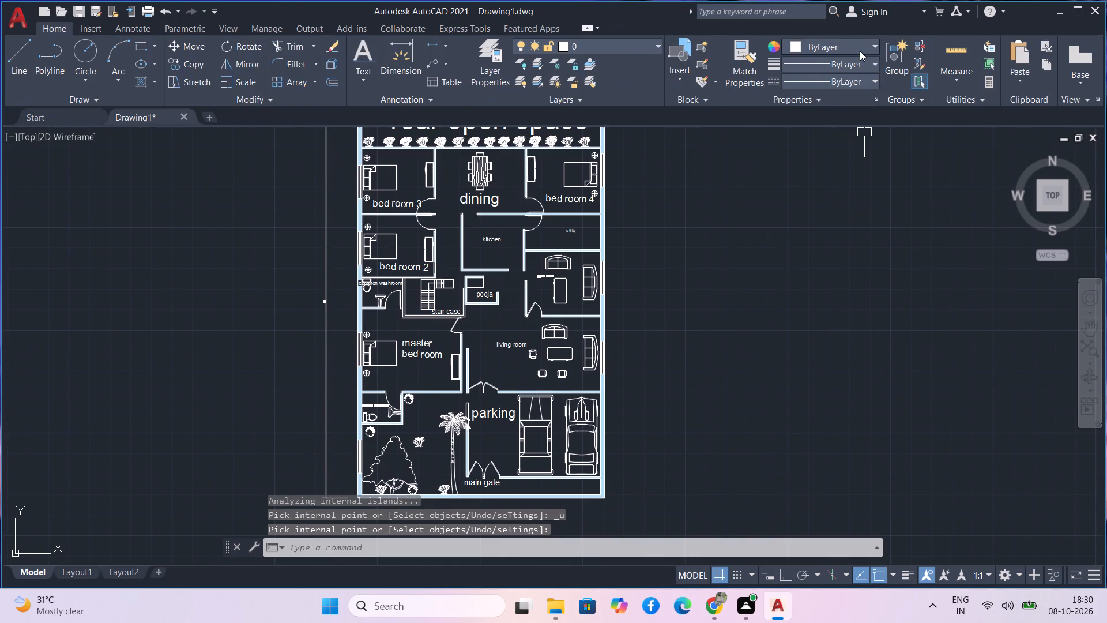
With Ortho on, close the open north end of the stair case's east wall with a line about 5" long.
middle_drag(684, 298, 748, 380)
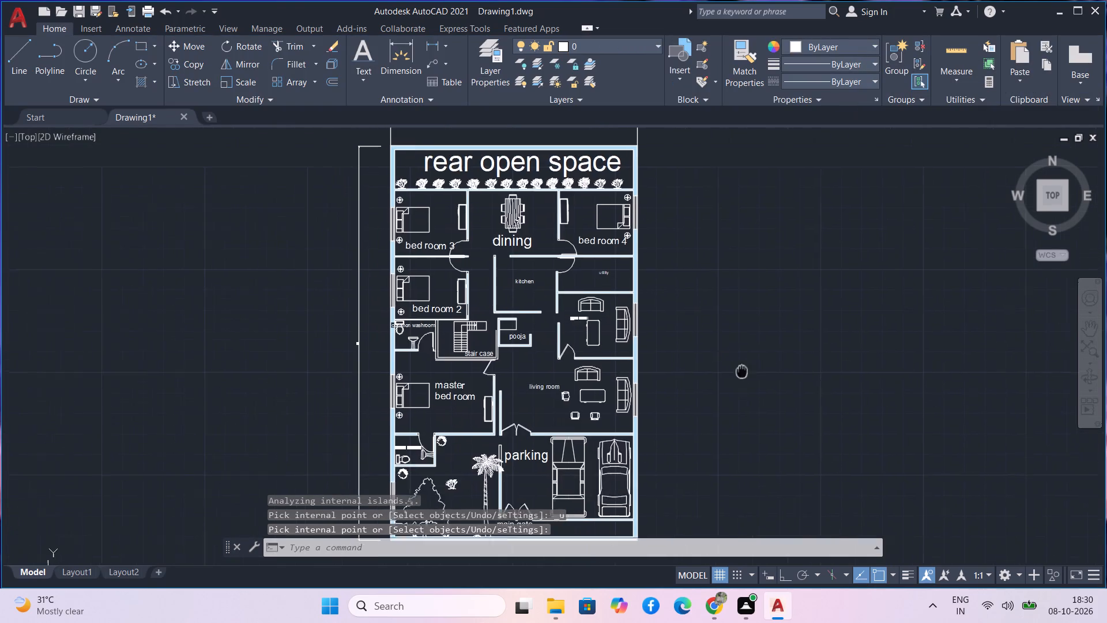
middle_drag(748, 380, 751, 385)
scroll(519, 400, up, 2)
scroll(572, 336, up, 2)
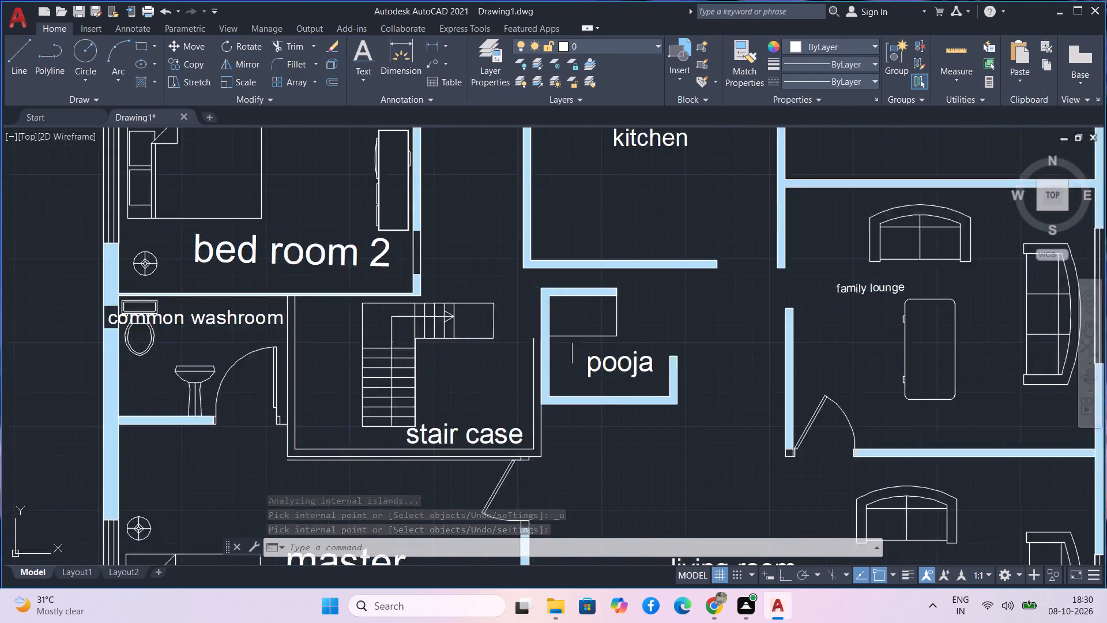
scroll(572, 336, up, 1)
scroll(525, 344, up, 3)
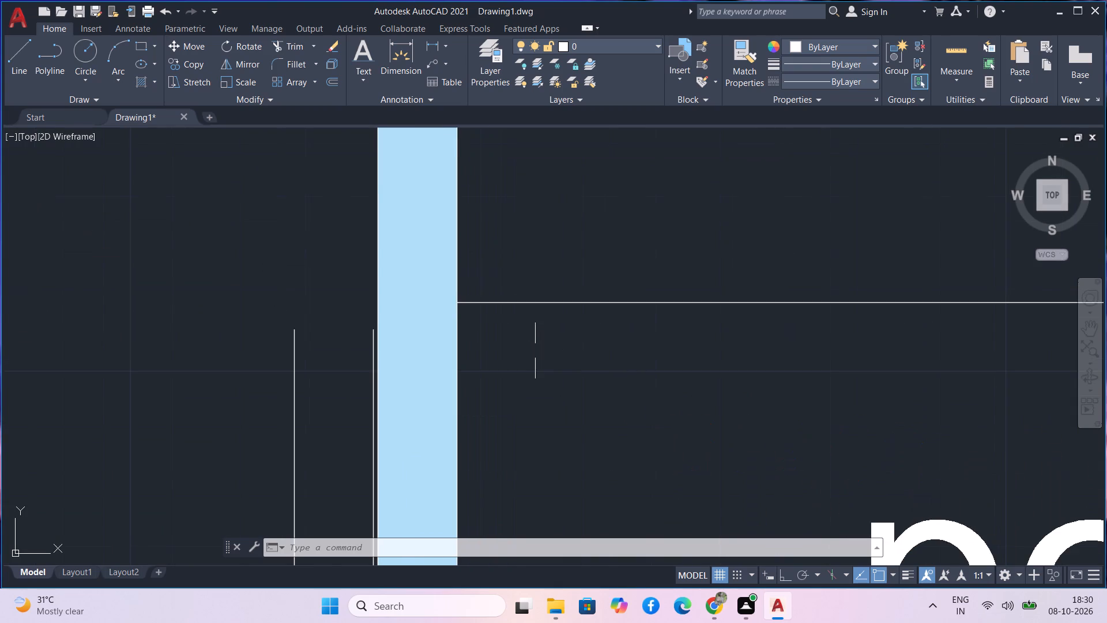
middle_drag(535, 351, 610, 354)
text(l)
key(space)
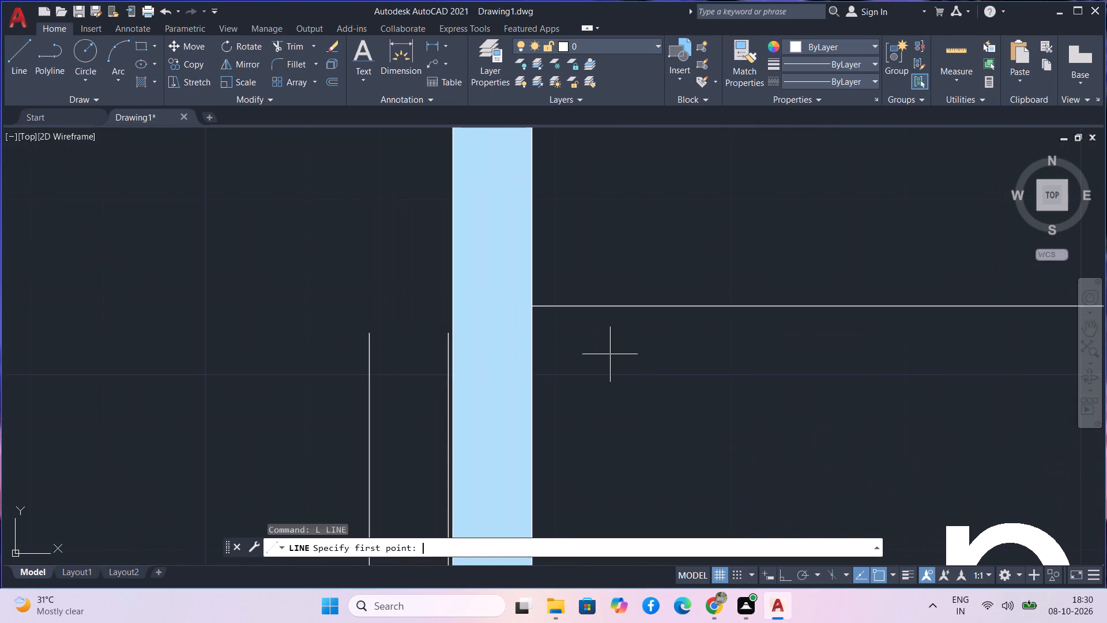
click(364, 335)
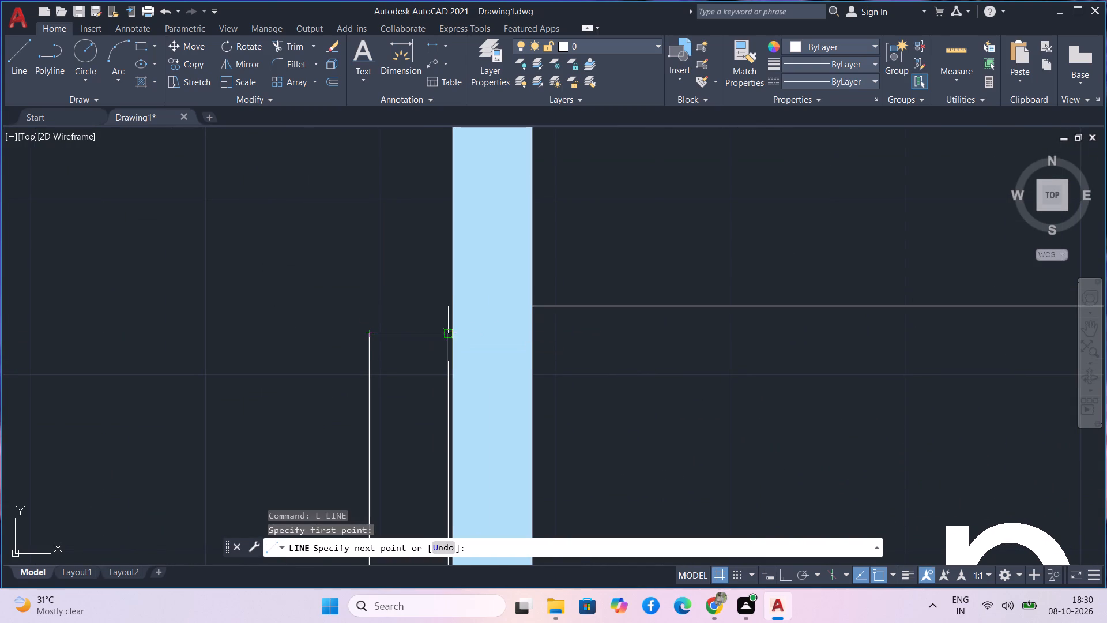
scroll(448, 335, up, 2)
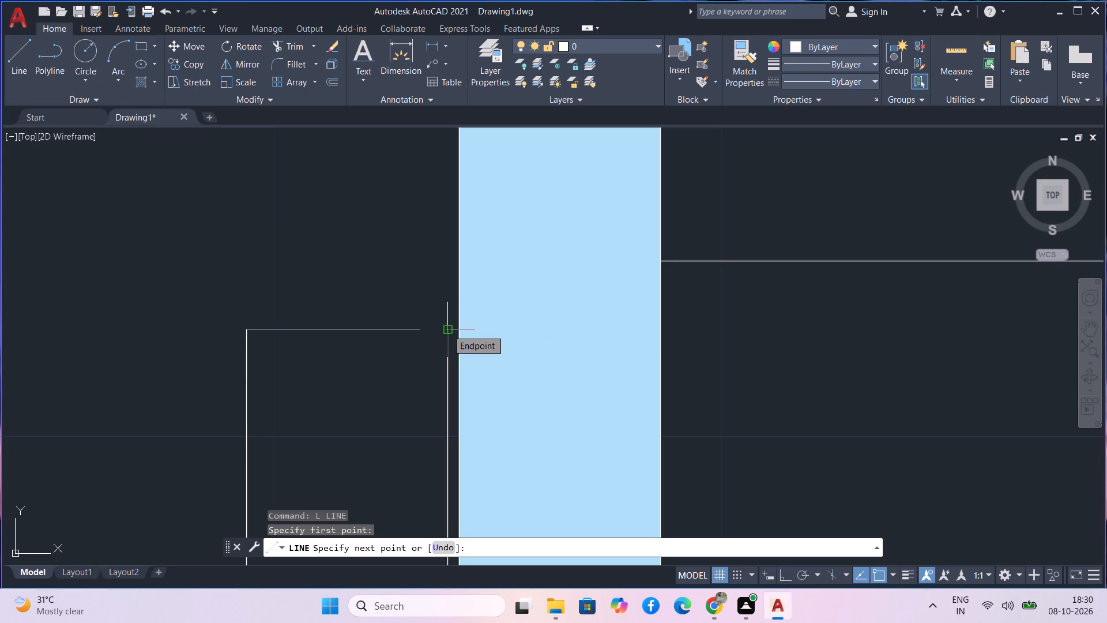
key(F8)
scroll(447, 329, up, 2)
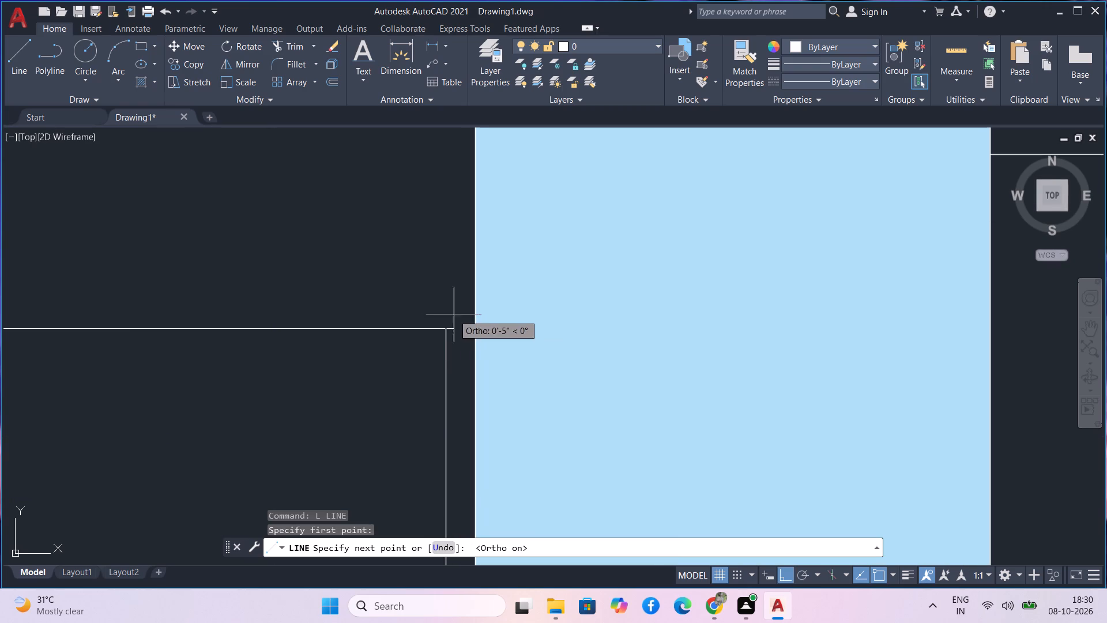
click(446, 334)
key(Escape)
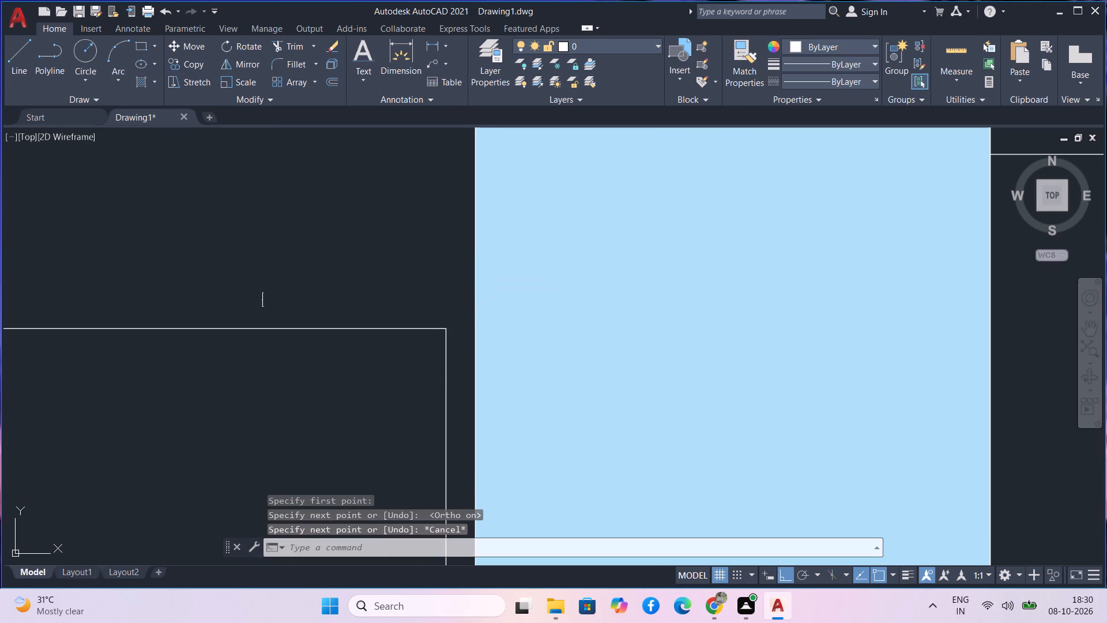
Examine the outline of the stair case's south wall beside the master bed room for open gaps.
middle_drag(287, 361, 504, 368)
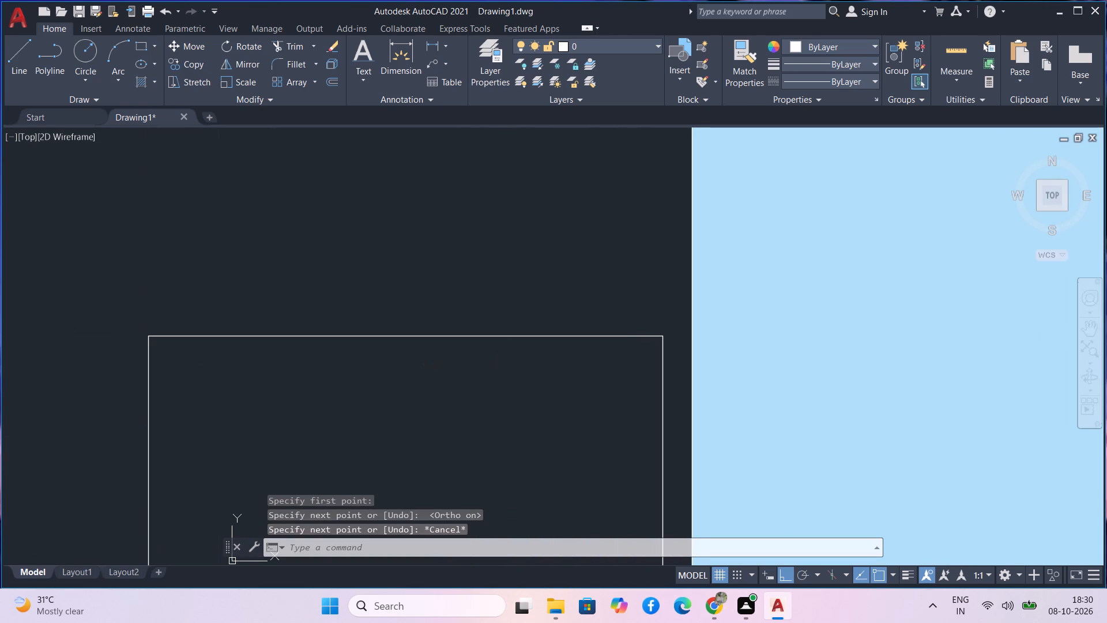
scroll(495, 362, down, 5)
middle_drag(487, 371, 441, 229)
scroll(441, 228, down, 2)
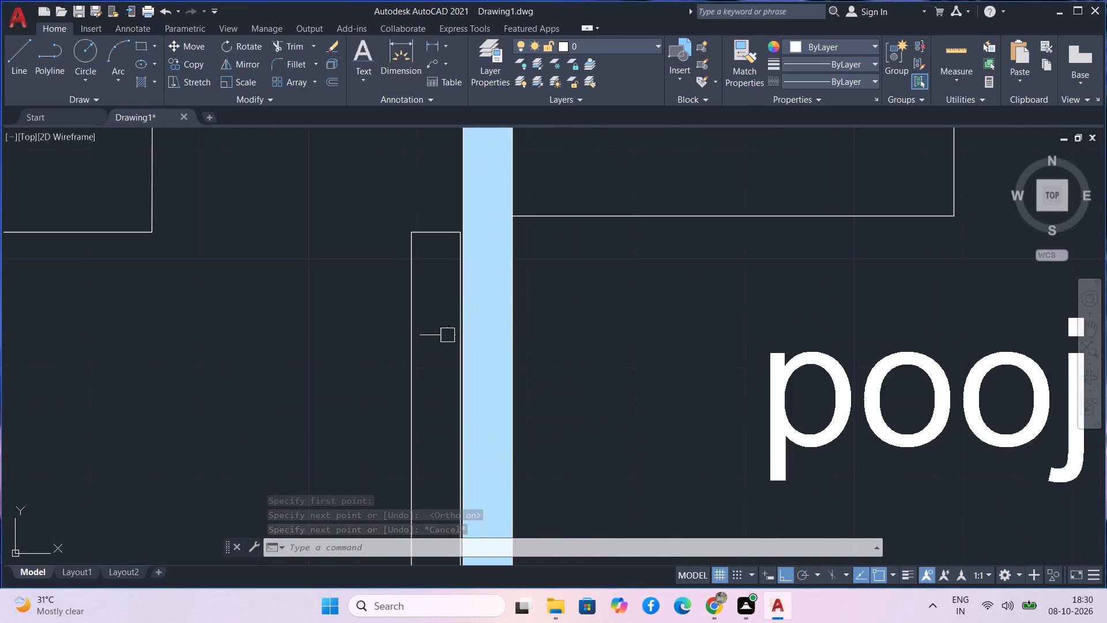
scroll(447, 338, down, 4)
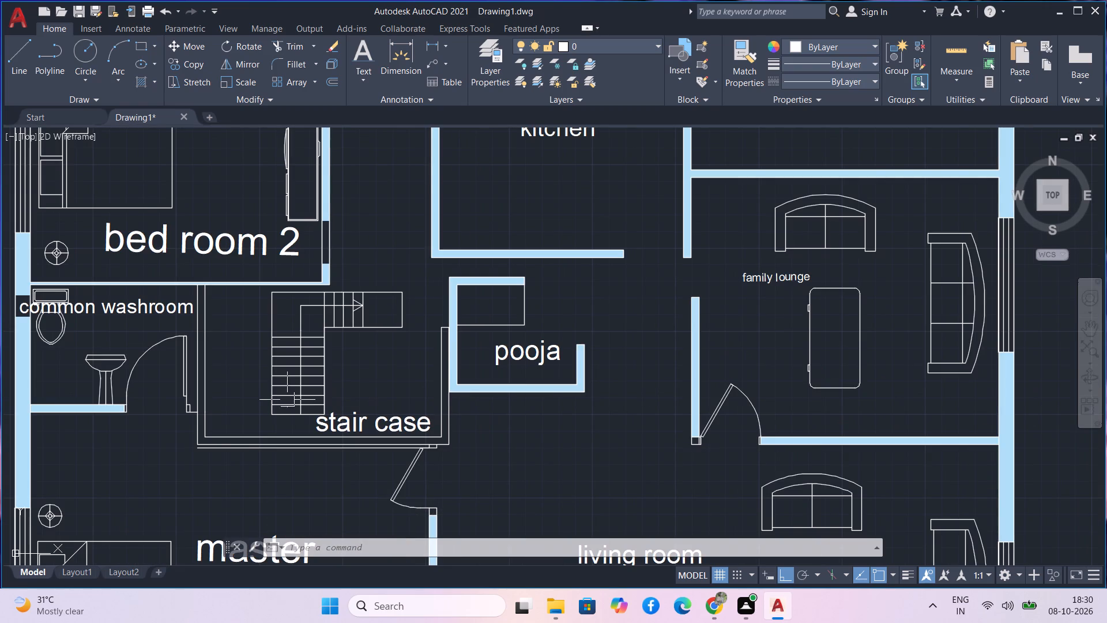
scroll(245, 452, up, 3)
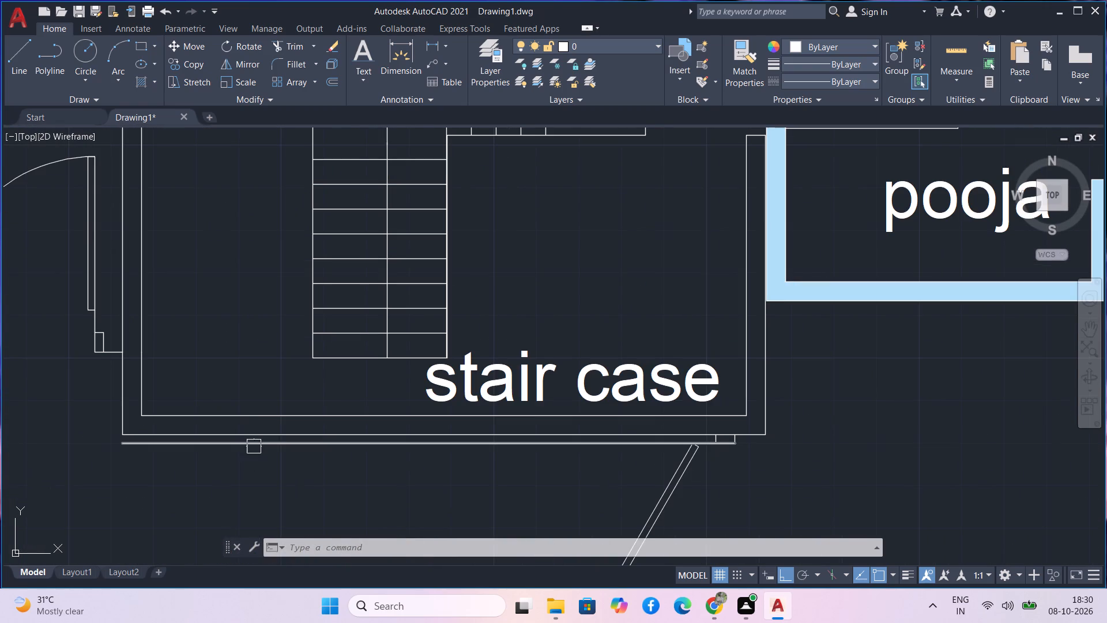
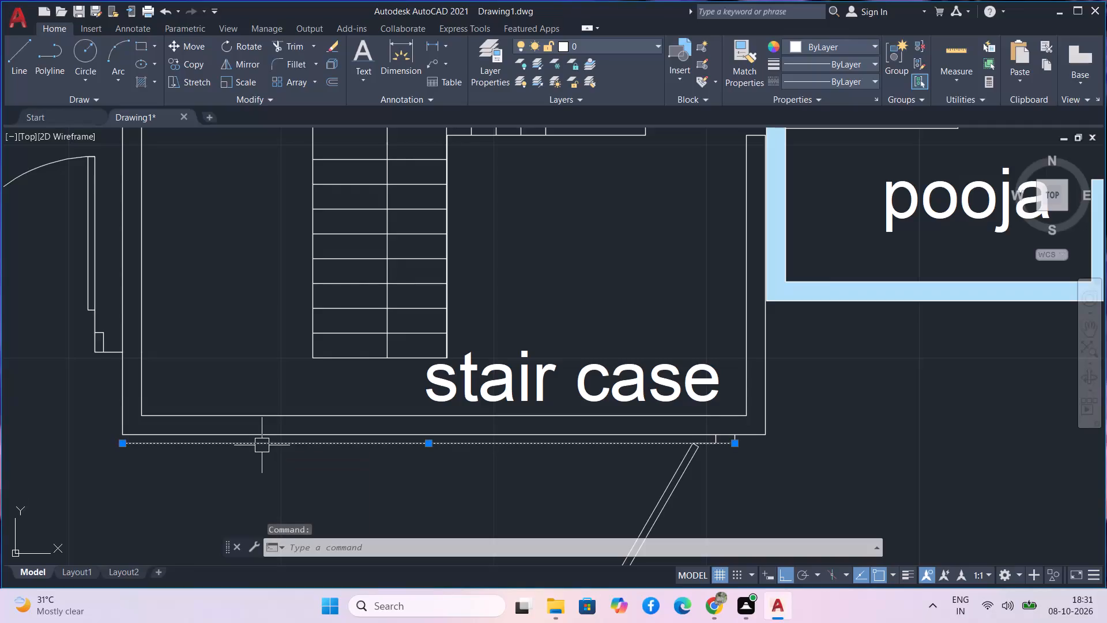
Erase the selected long horizontal line just below the staircase's lower wall.
key(Delete)
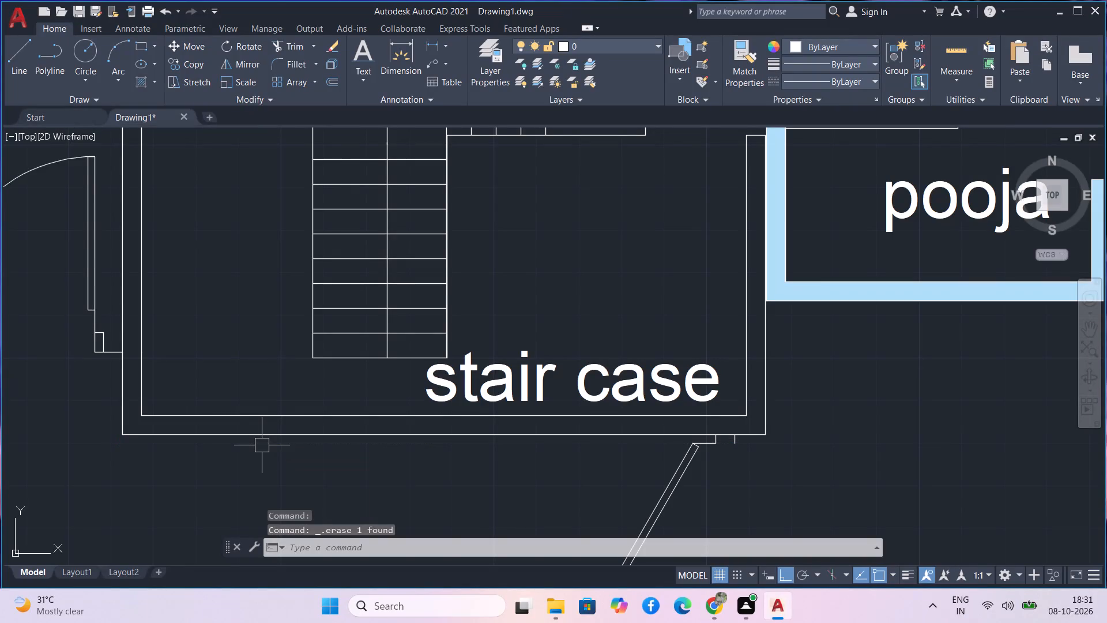
Draw a horizontal line closing the bottom of the small door jamb below the staircase's lower-right corner.
scroll(732, 492, up, 2)
middle_drag(727, 464, 724, 483)
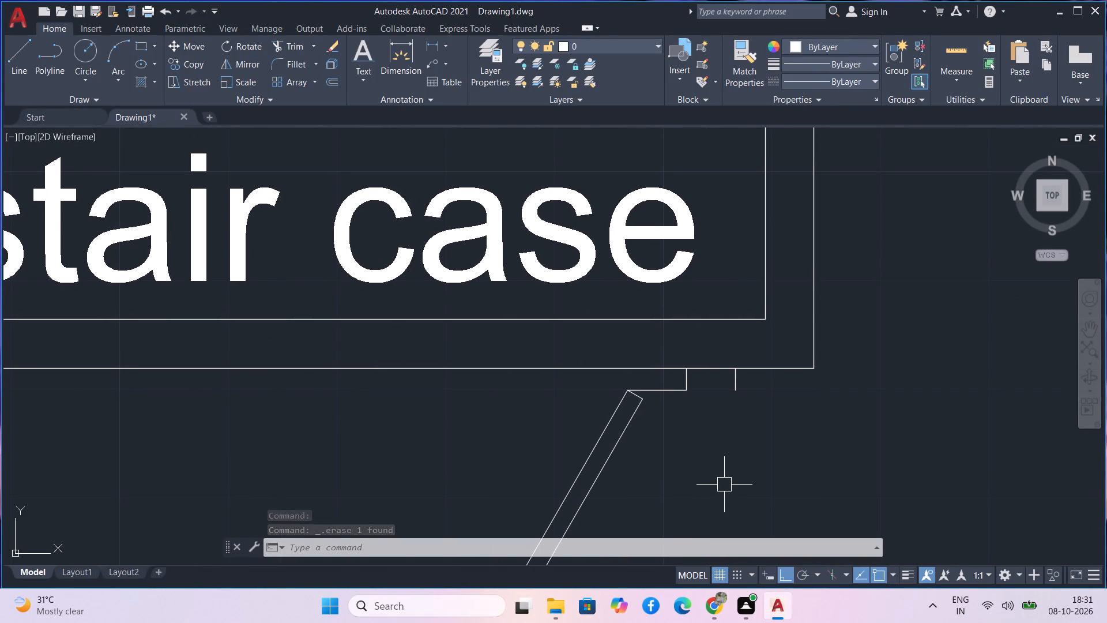
text(l)
key(space)
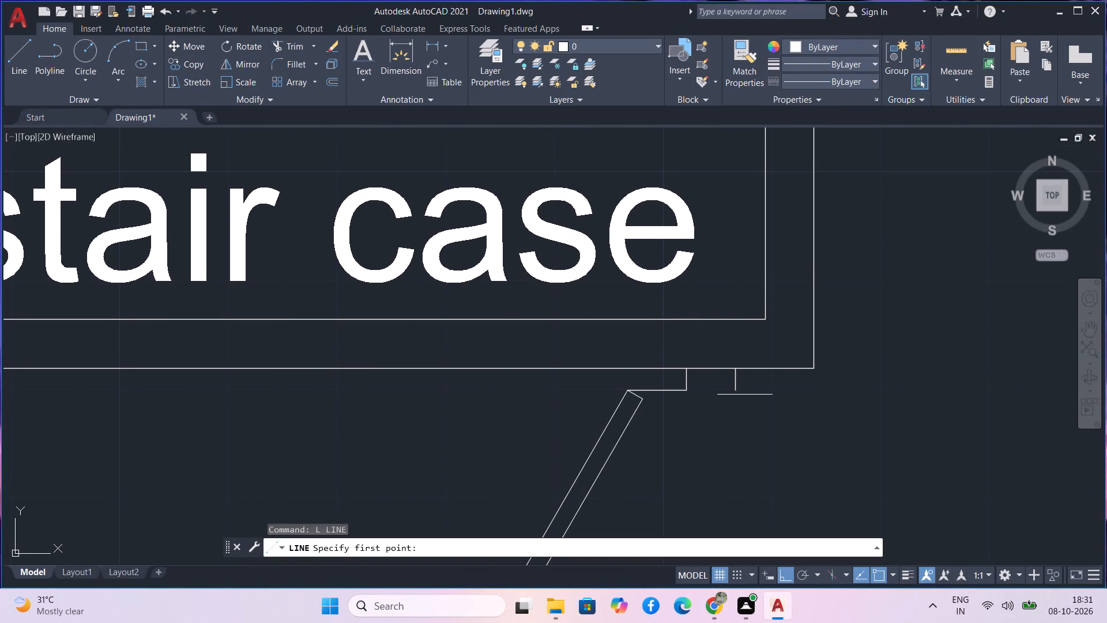
scroll(732, 385, up, 4)
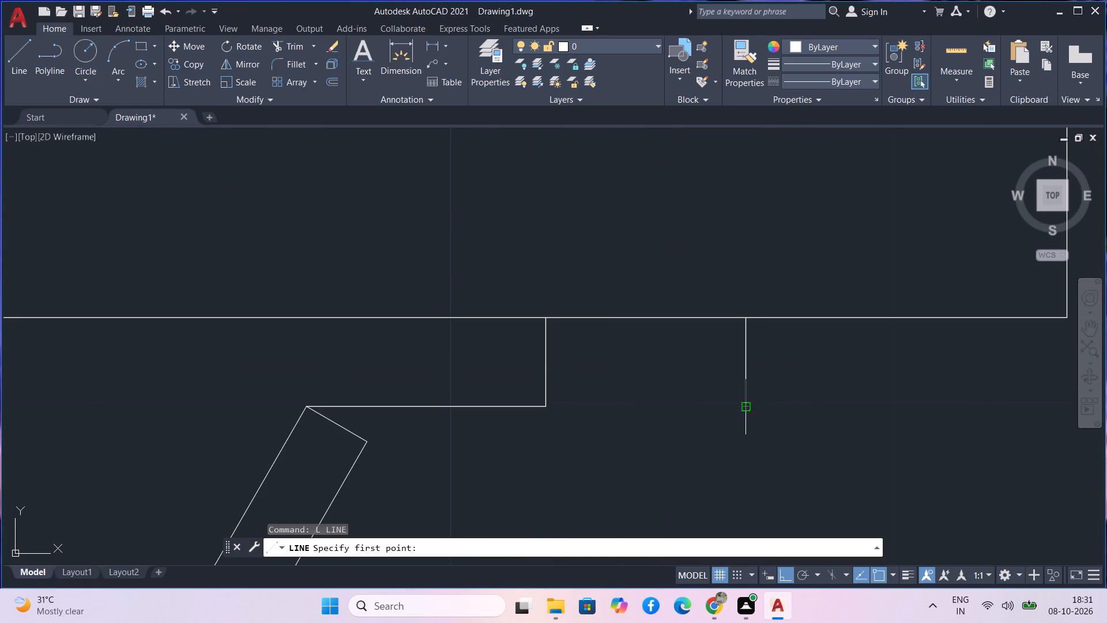
click(748, 408)
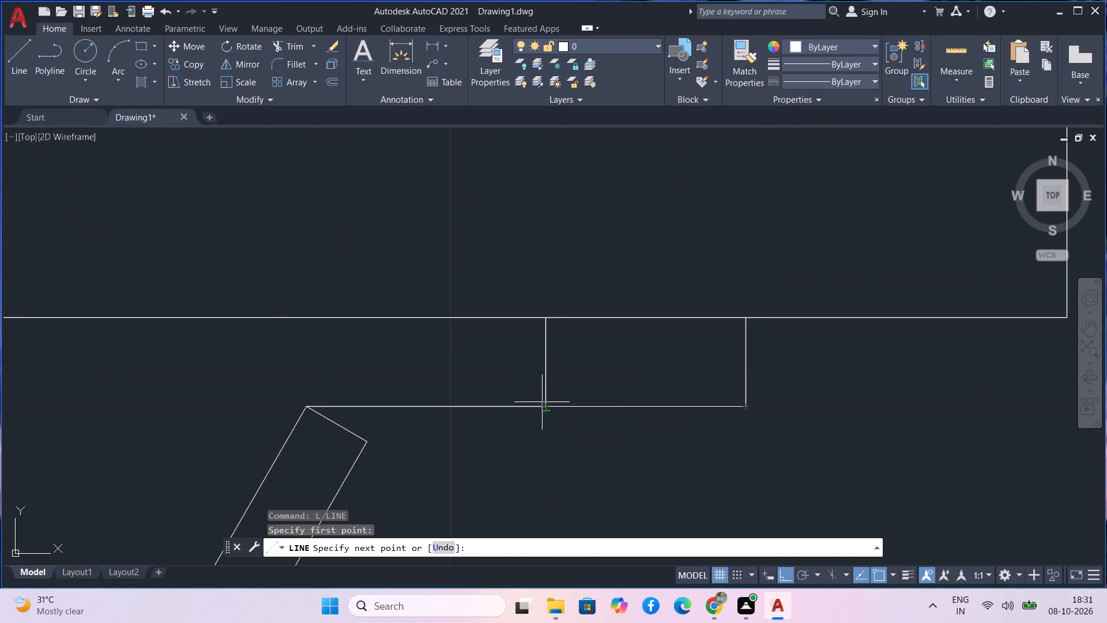
click(542, 402)
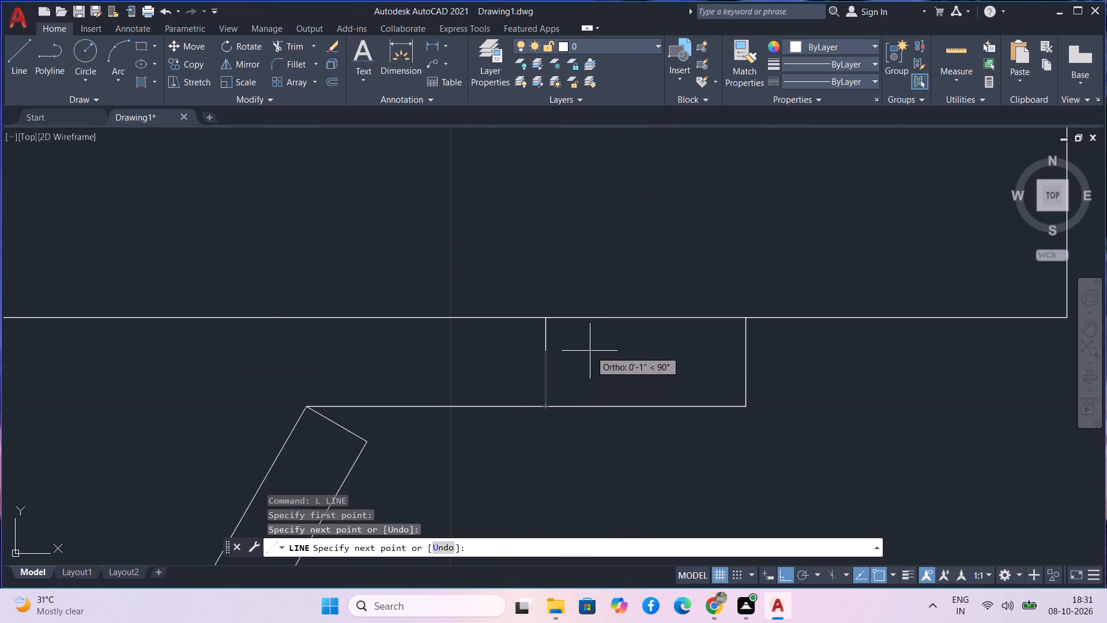
key(Escape)
Hatch the walls enclosing the staircase with the Solid pattern in colour 173,221,247.
scroll(622, 389, down, 3)
scroll(633, 469, down, 4)
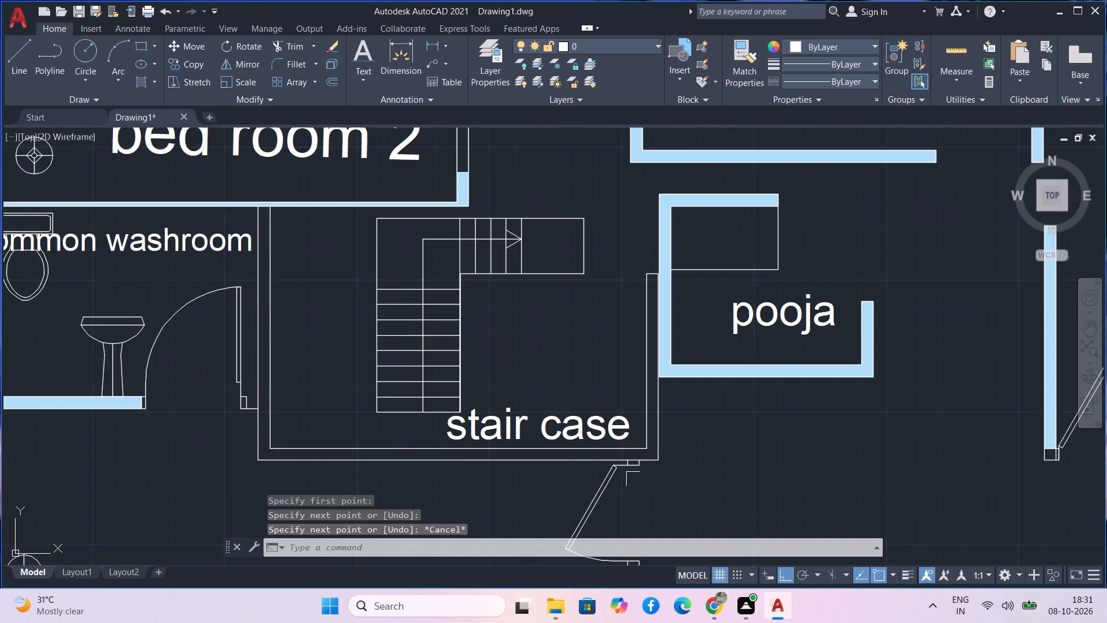
middle_drag(633, 479, 617, 436)
scroll(631, 460, down, 1)
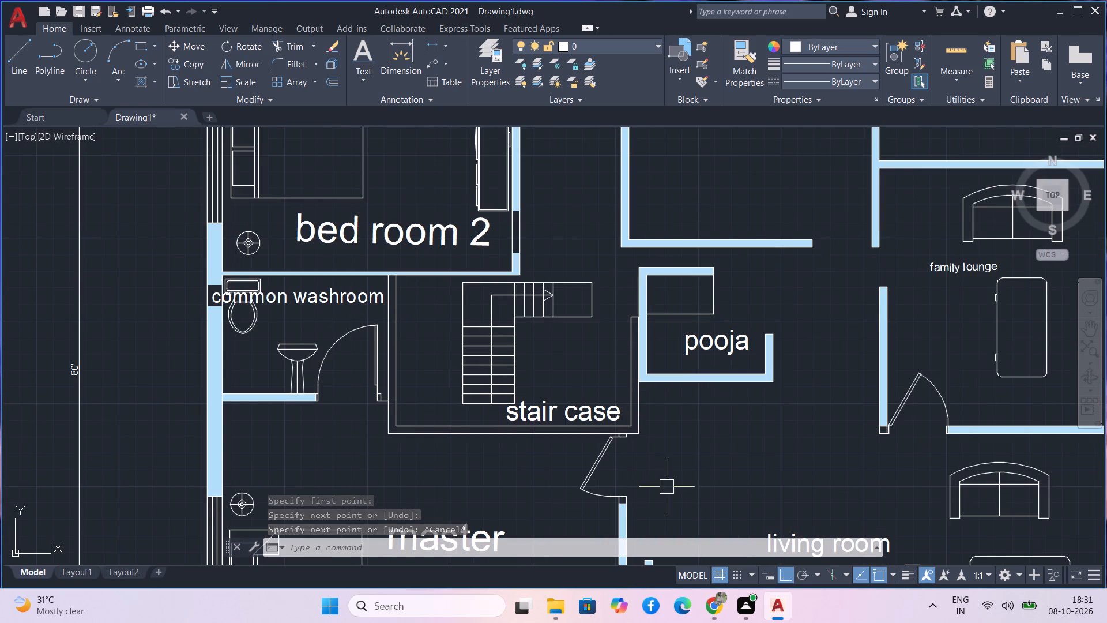
middle_drag(738, 481, 723, 429)
scroll(723, 429, down, 1)
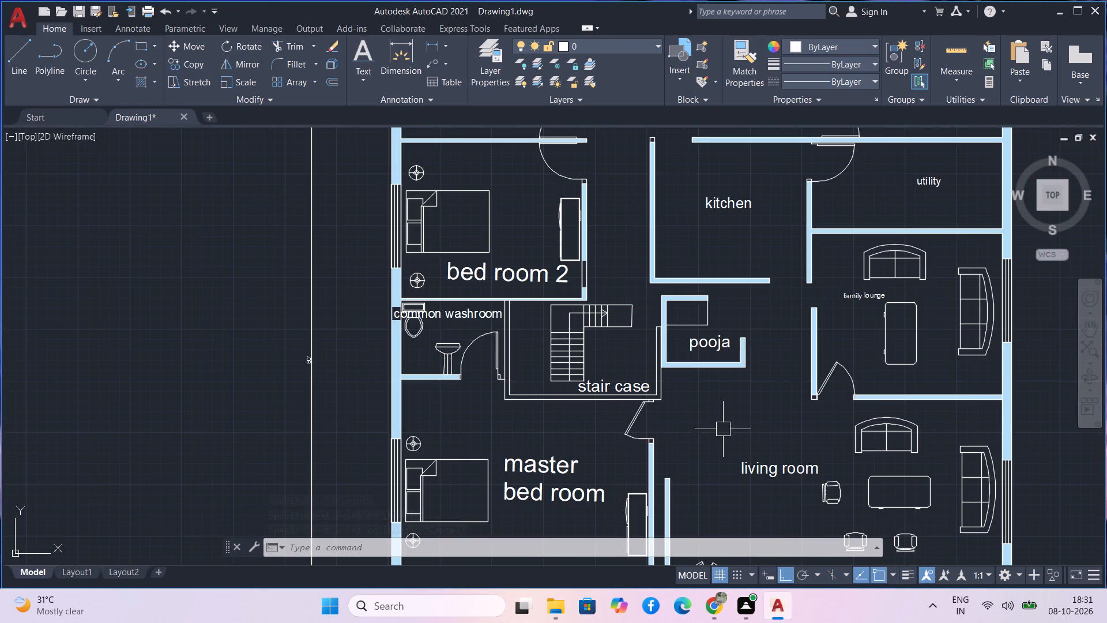
scroll(681, 428, down, 1)
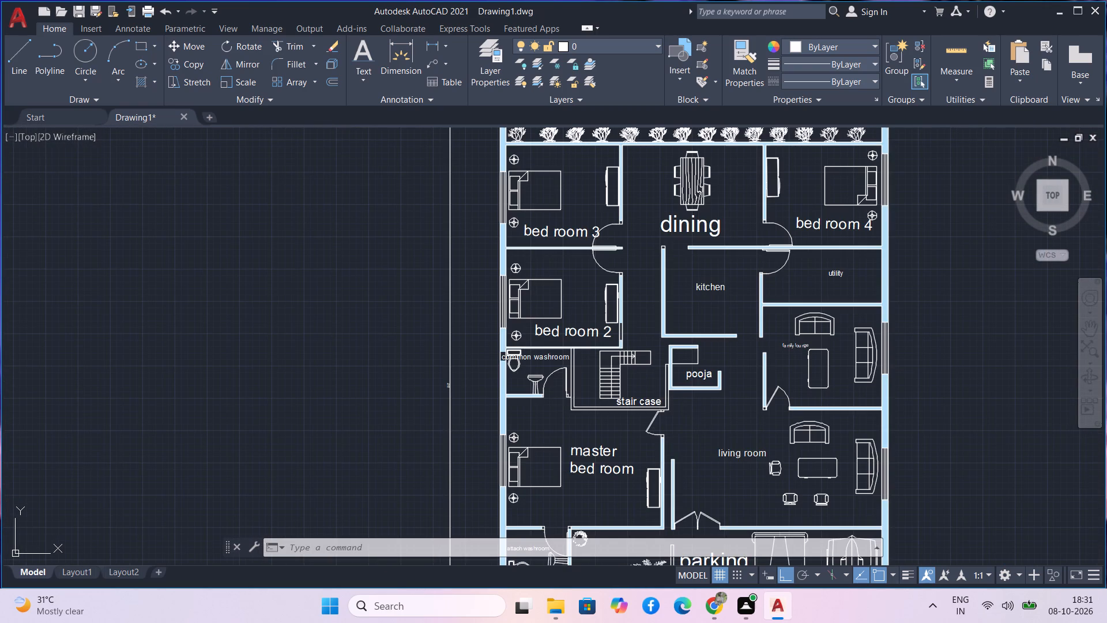
key(h)
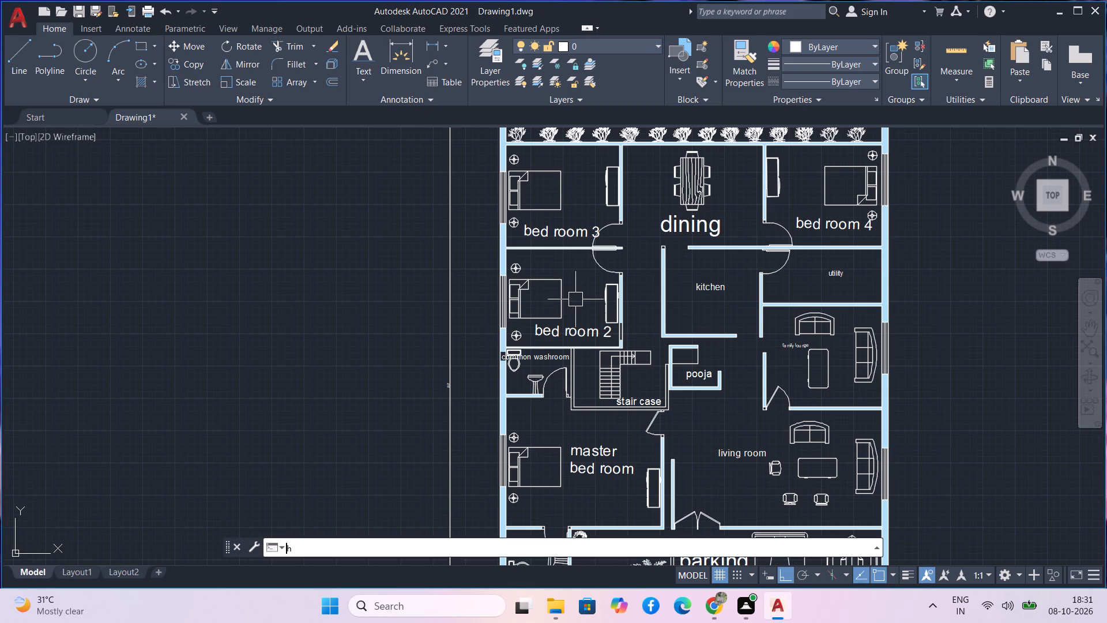
key(space)
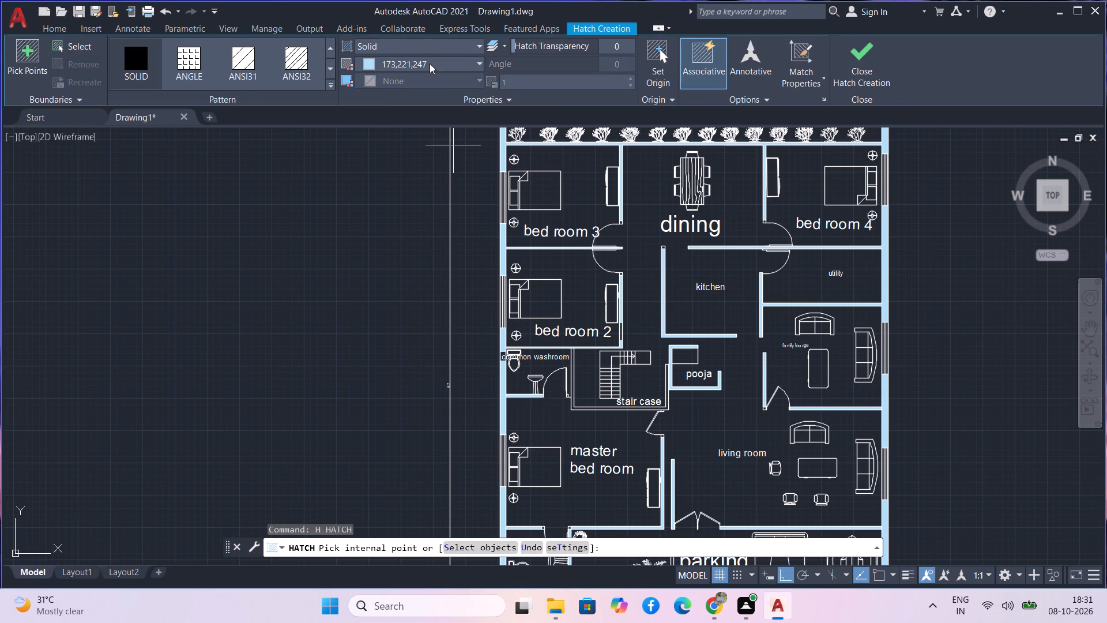
click(430, 63)
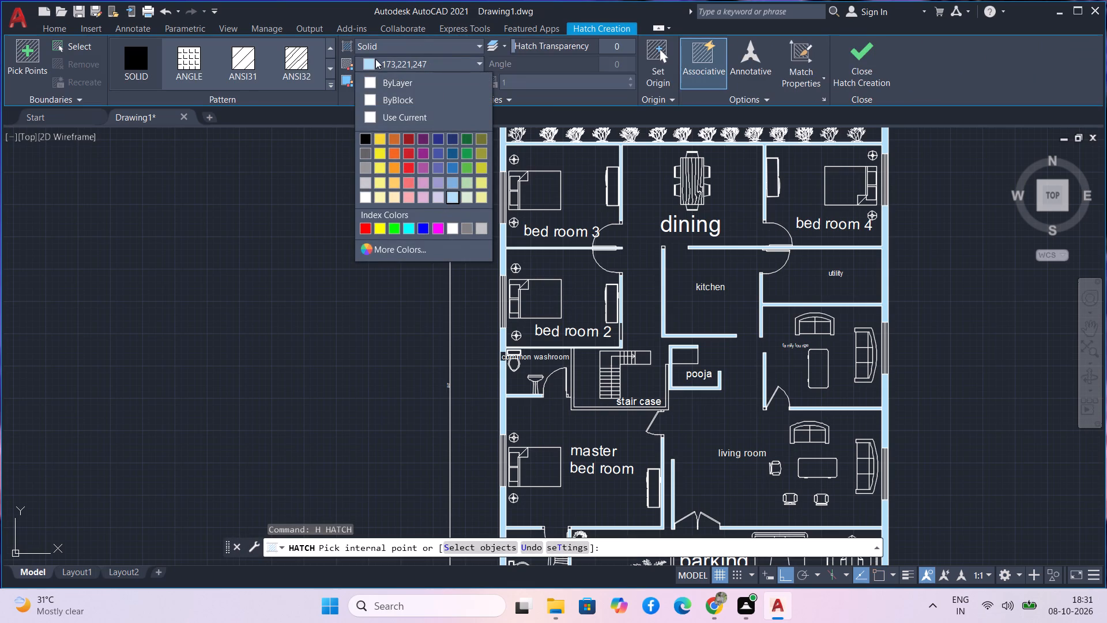
click(372, 61)
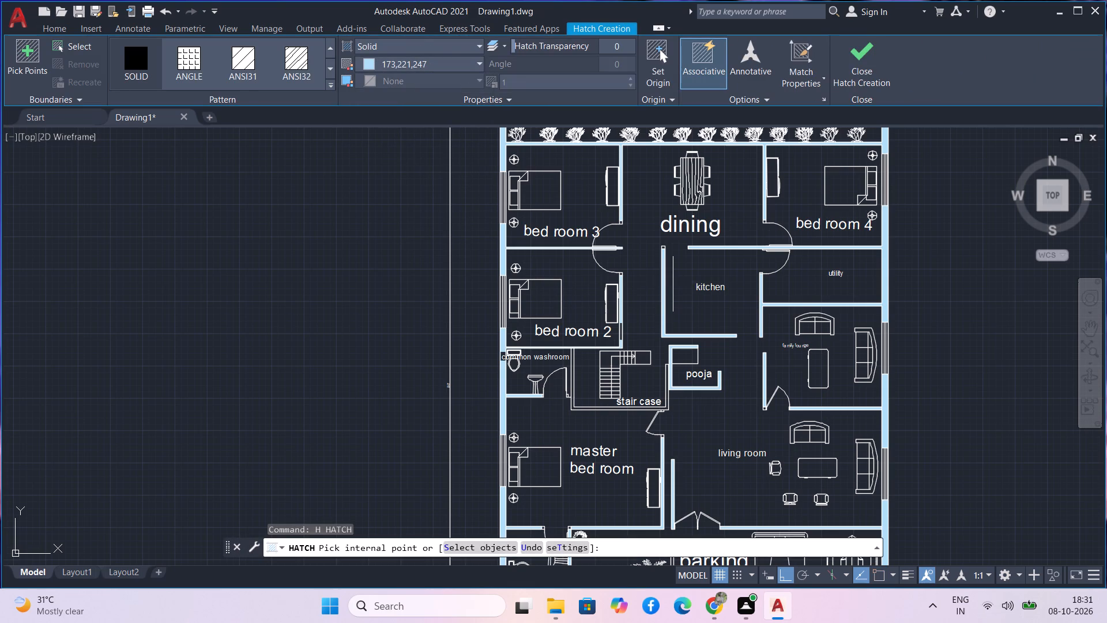
scroll(651, 393, up, 4)
scroll(559, 390, up, 3)
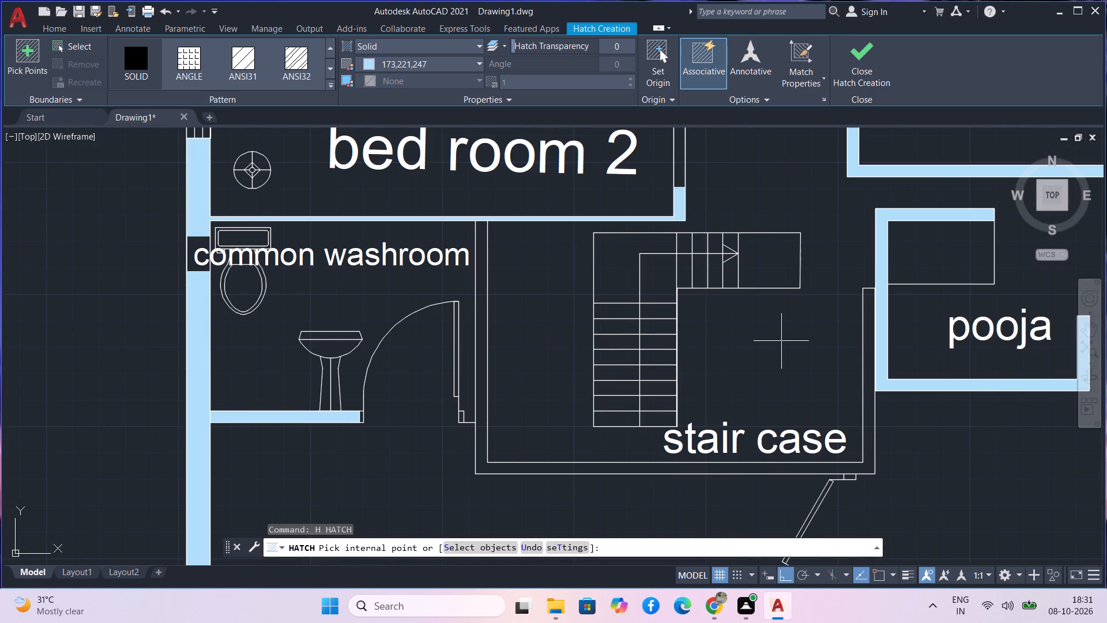
click(867, 412)
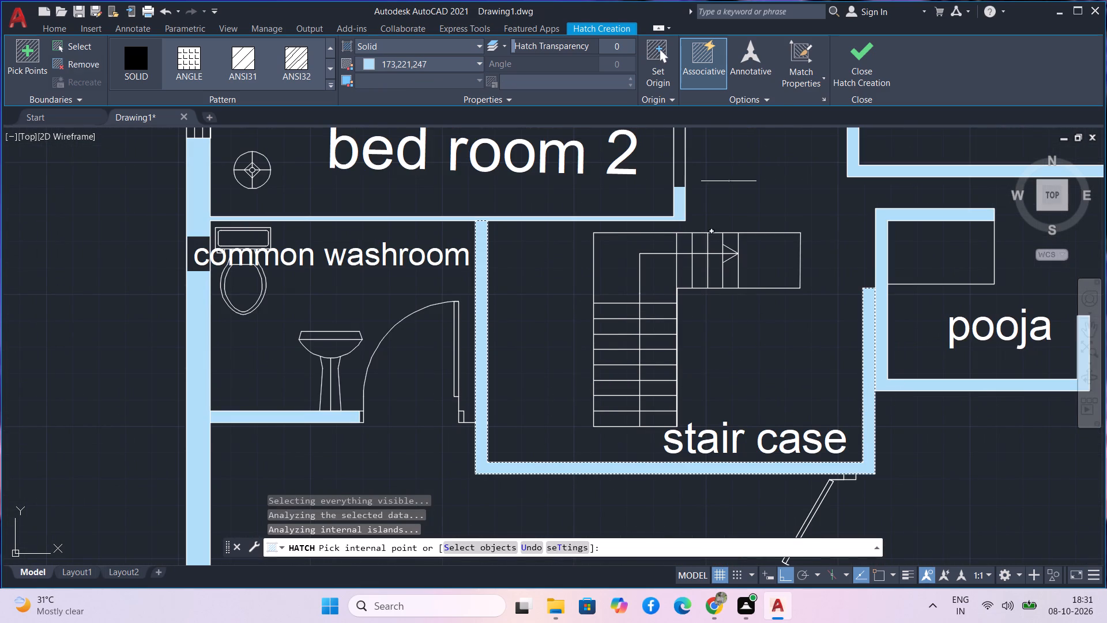
click(858, 48)
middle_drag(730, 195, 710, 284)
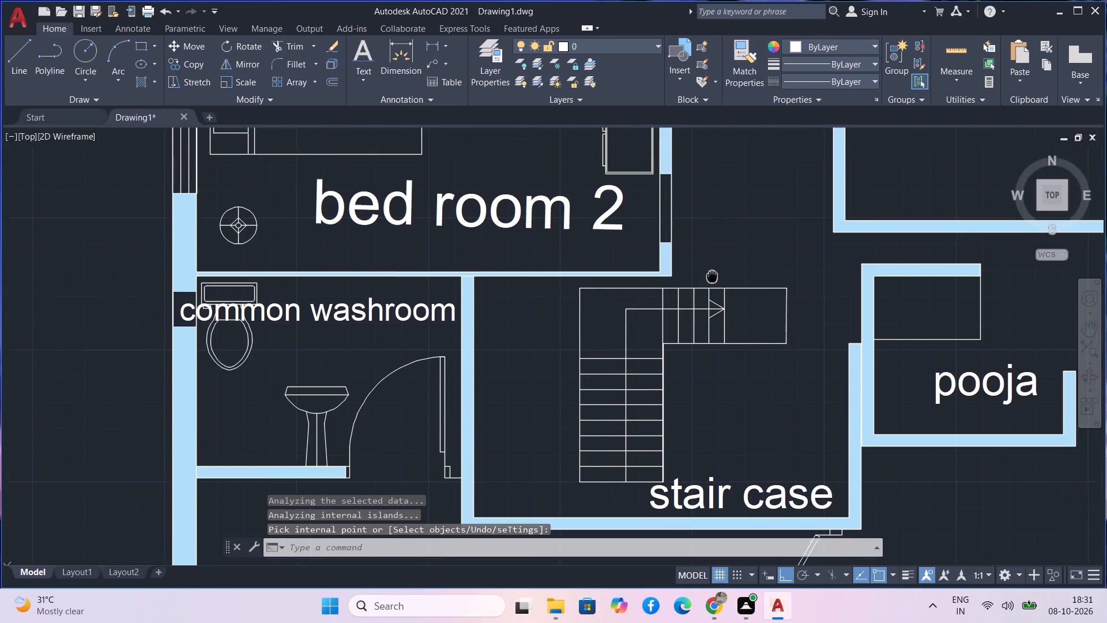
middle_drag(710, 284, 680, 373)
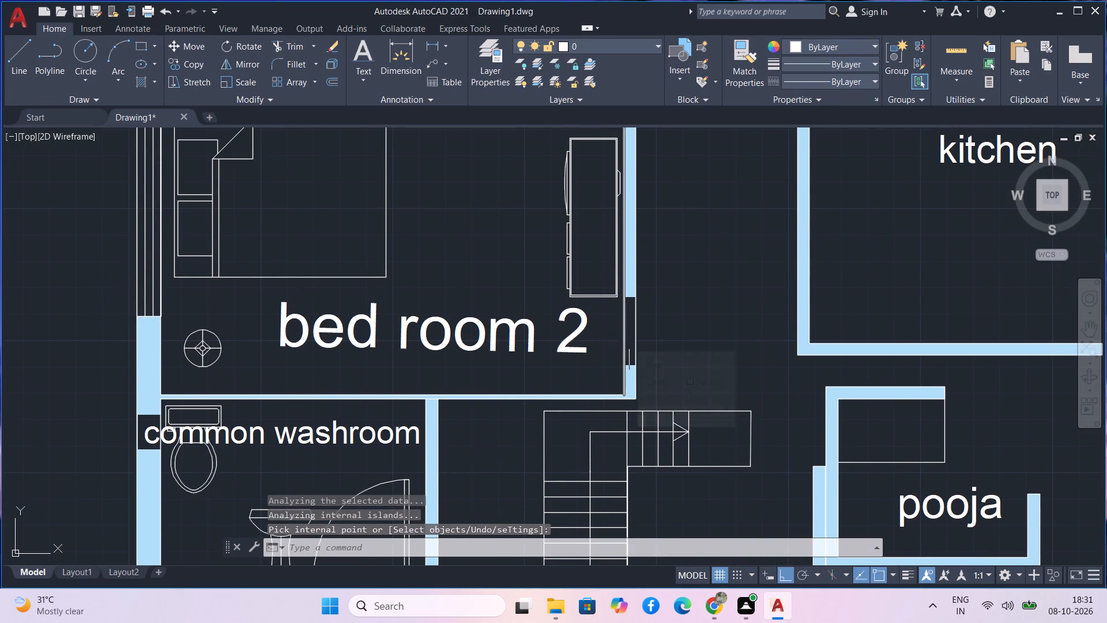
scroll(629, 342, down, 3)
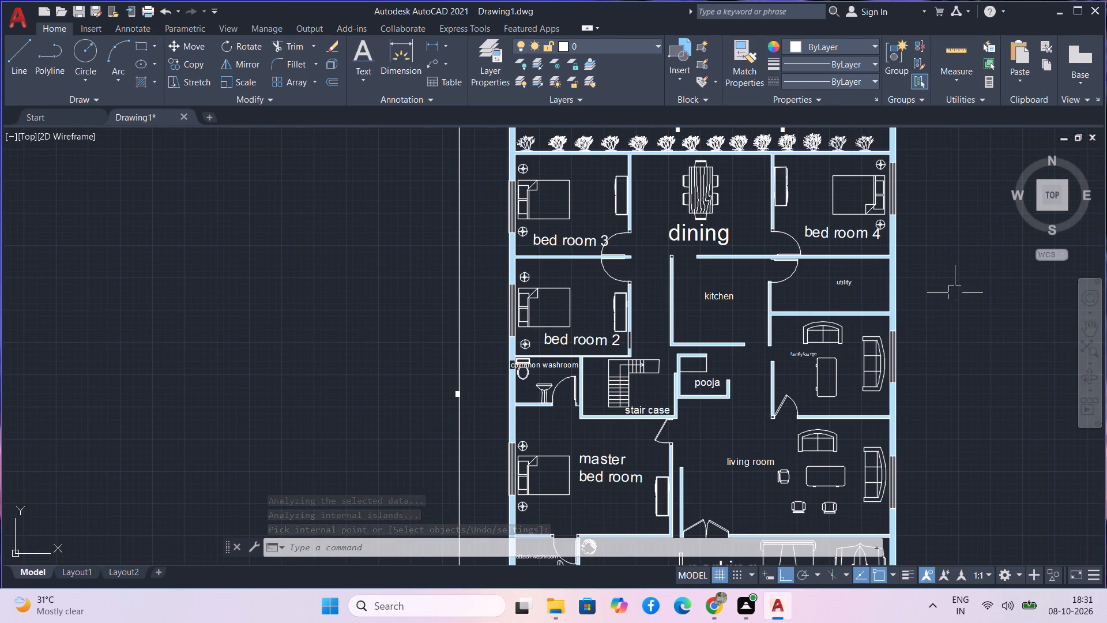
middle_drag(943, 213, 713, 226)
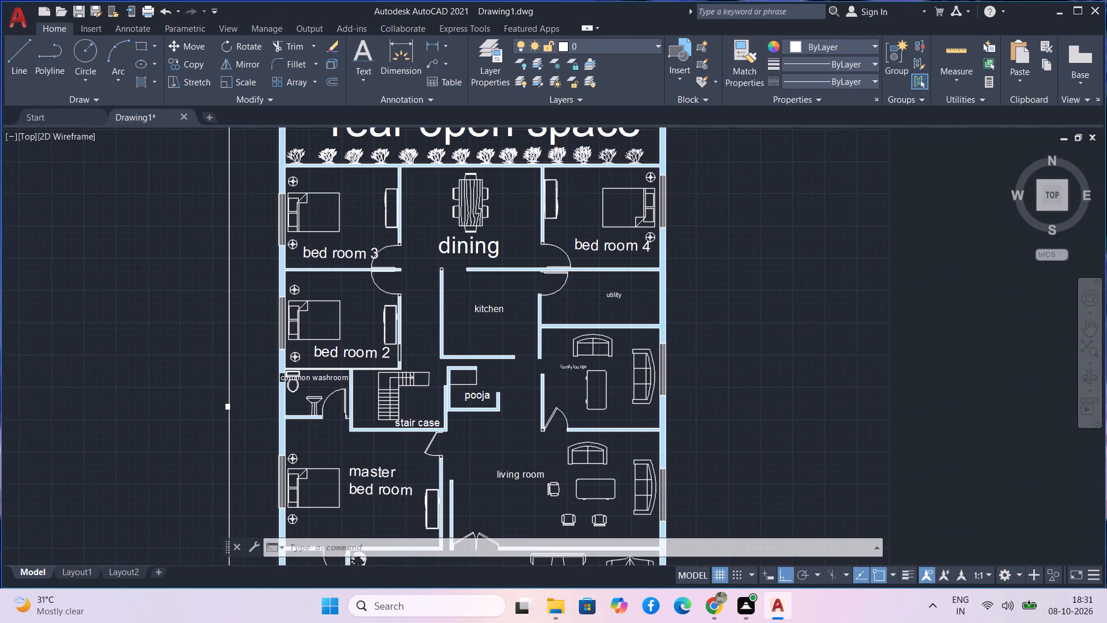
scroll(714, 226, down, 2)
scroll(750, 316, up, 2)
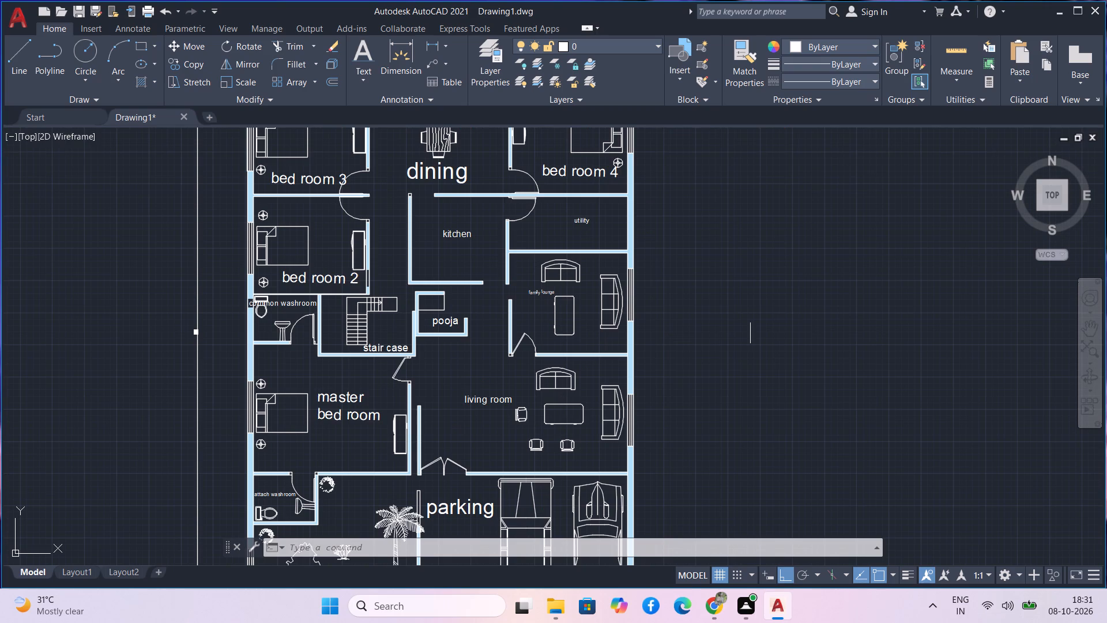
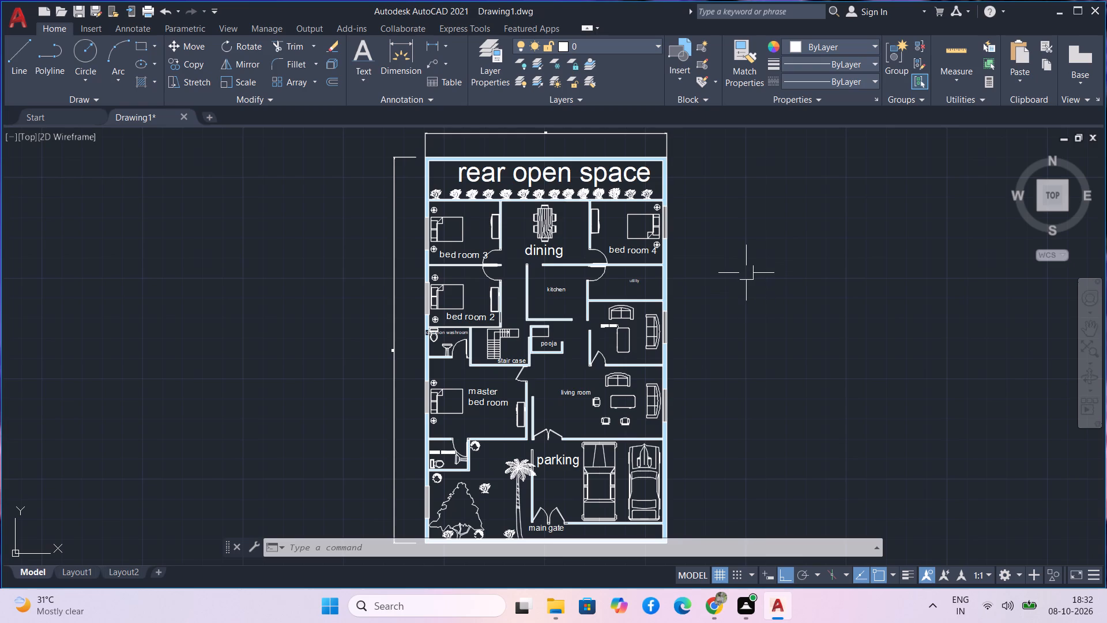
Hatch the mattress and both pillows of the bed room 3 bed with the Solid pattern in colour 255,255,255.
text(h)
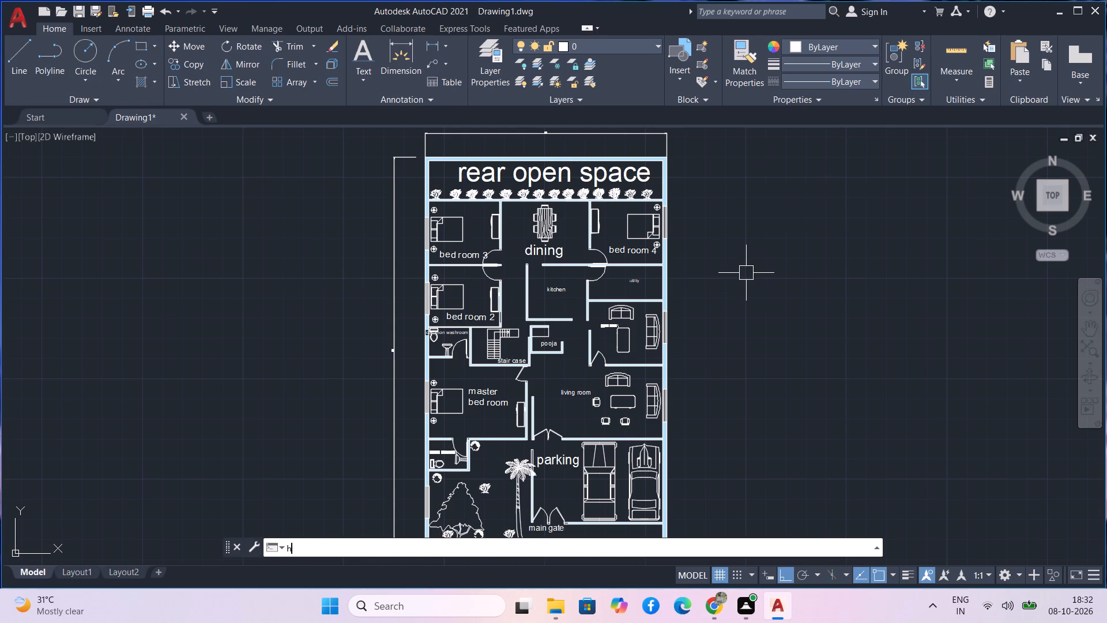
key(space)
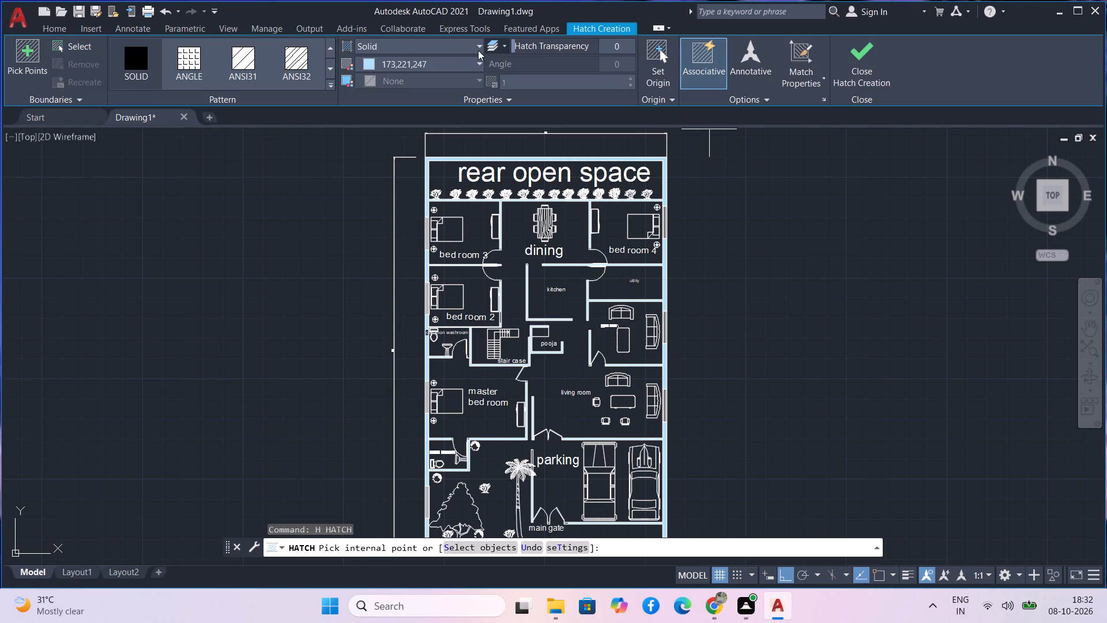
click(409, 55)
click(409, 62)
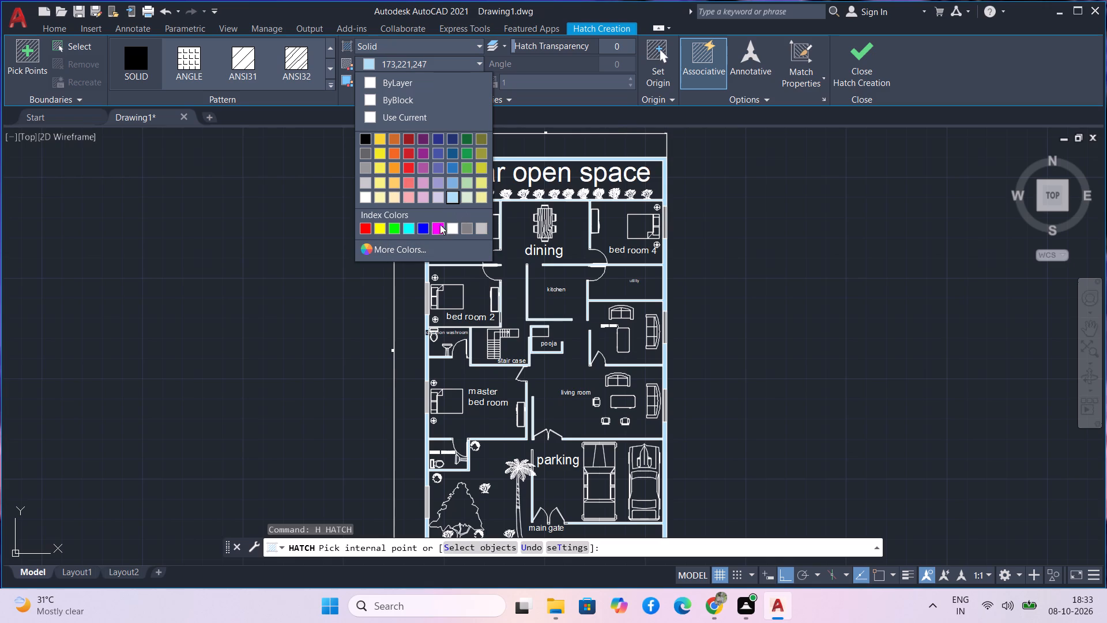
click(404, 247)
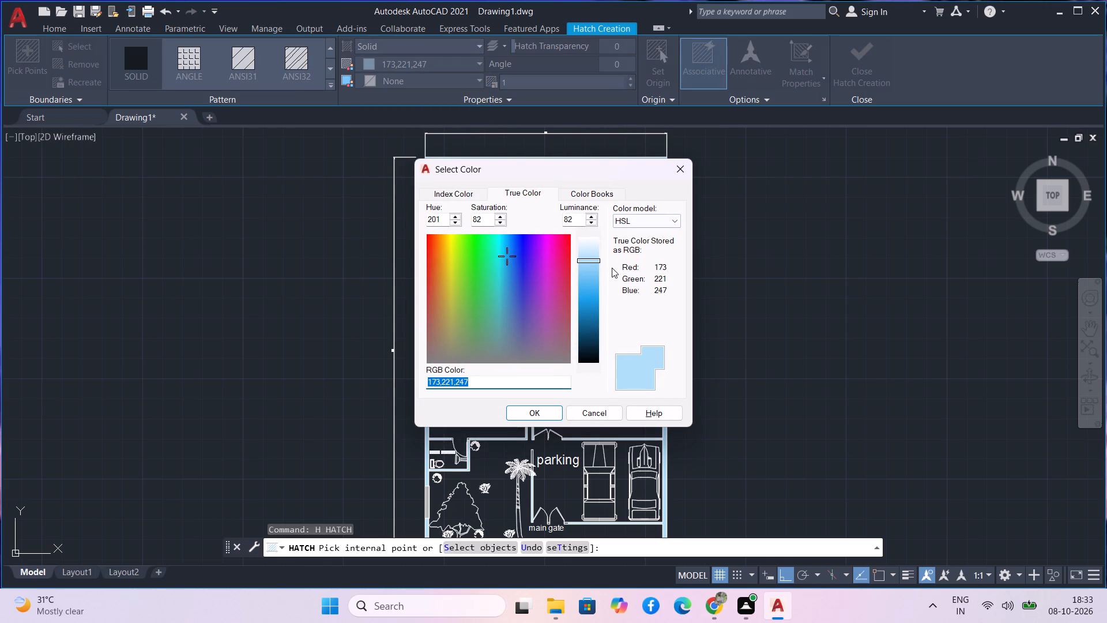
drag(586, 255, 583, 234)
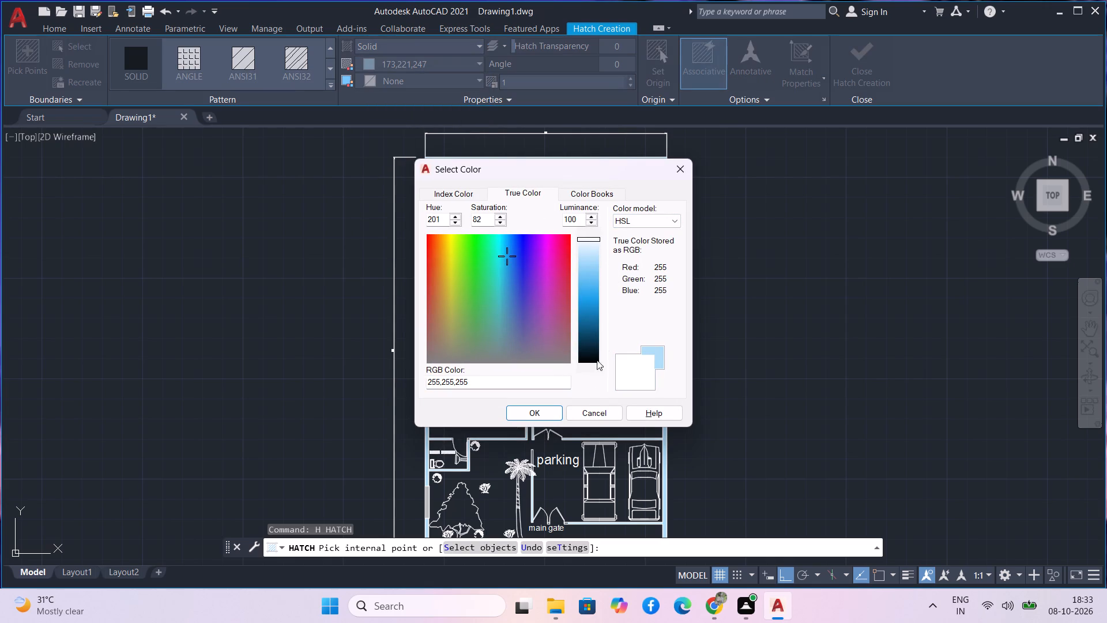
click(537, 414)
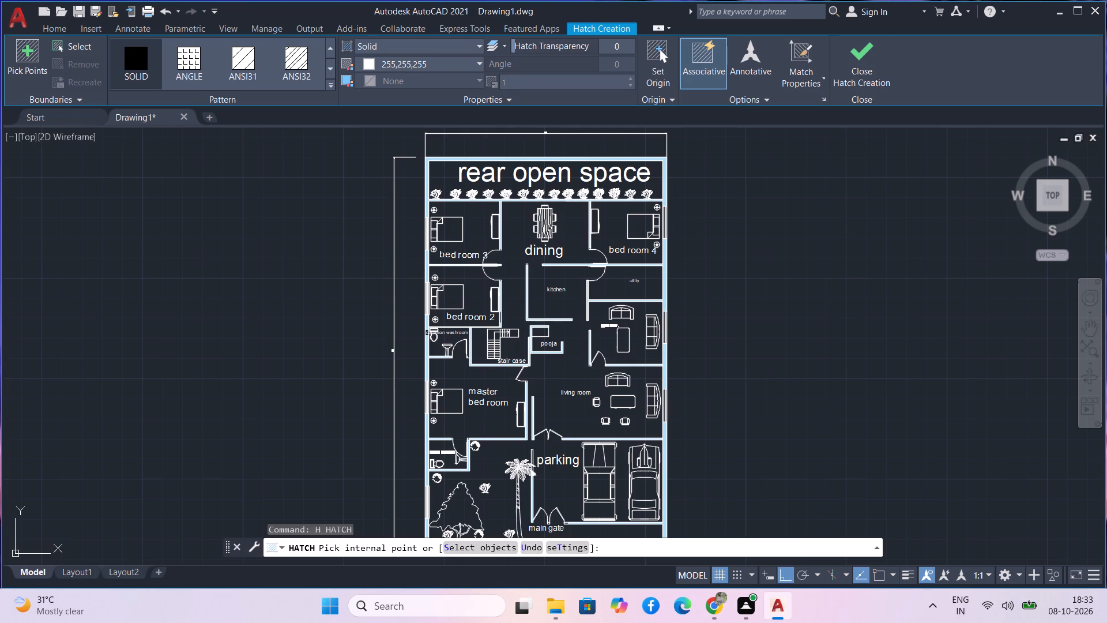
scroll(451, 222, up, 2)
click(453, 240)
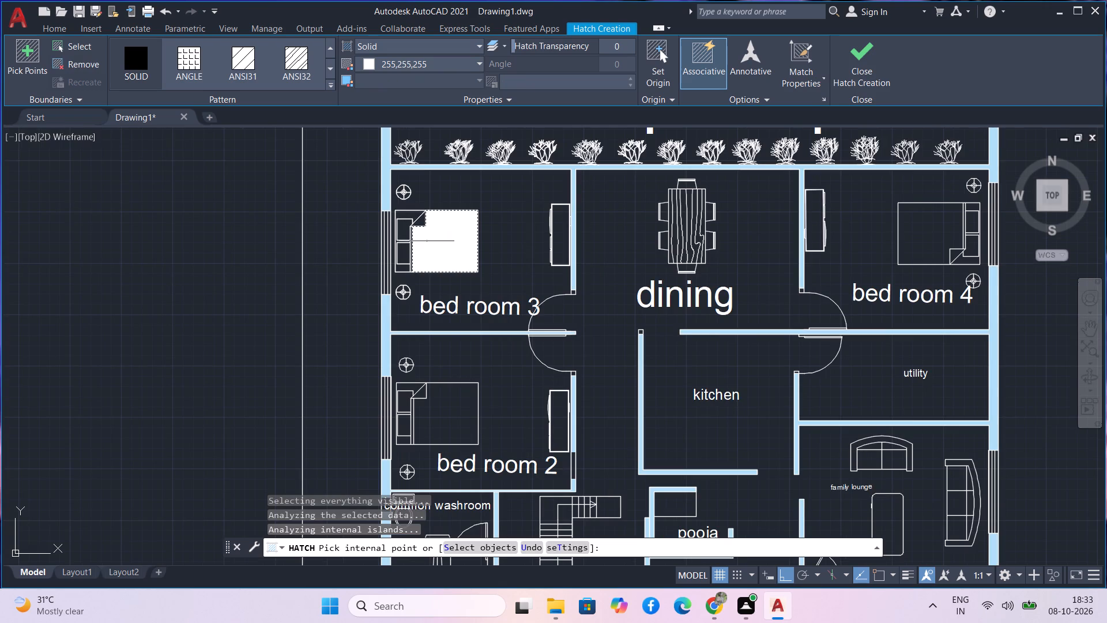
click(408, 235)
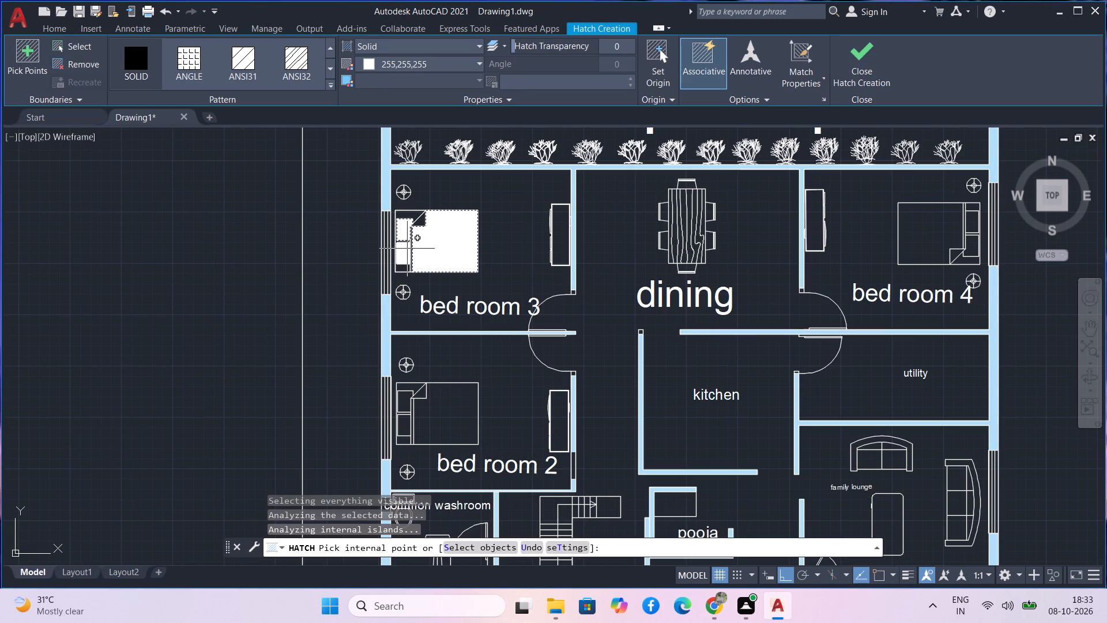
click(407, 249)
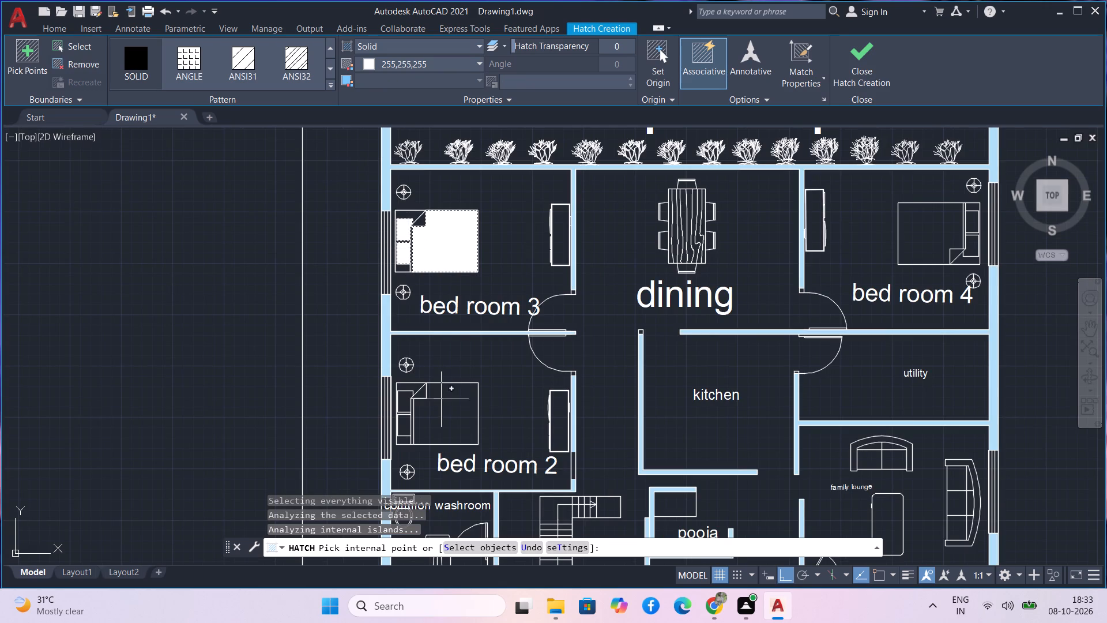
Add the white solid hatch to the mattress and both pillows of the bed in bed room 2.
click(441, 400)
middle_drag(440, 396, 438, 249)
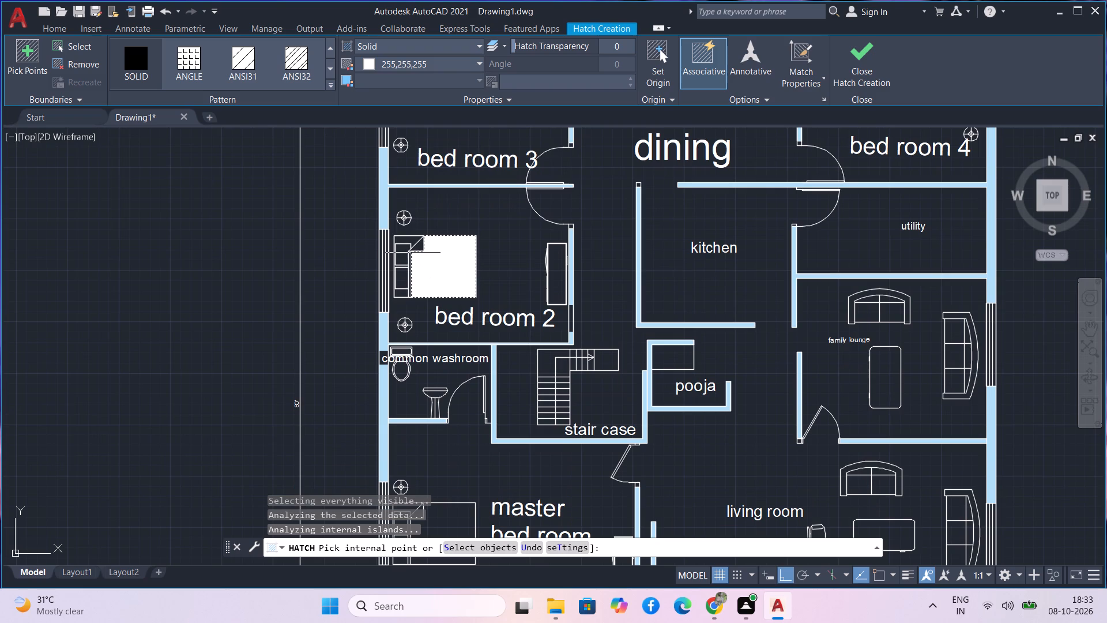
click(408, 253)
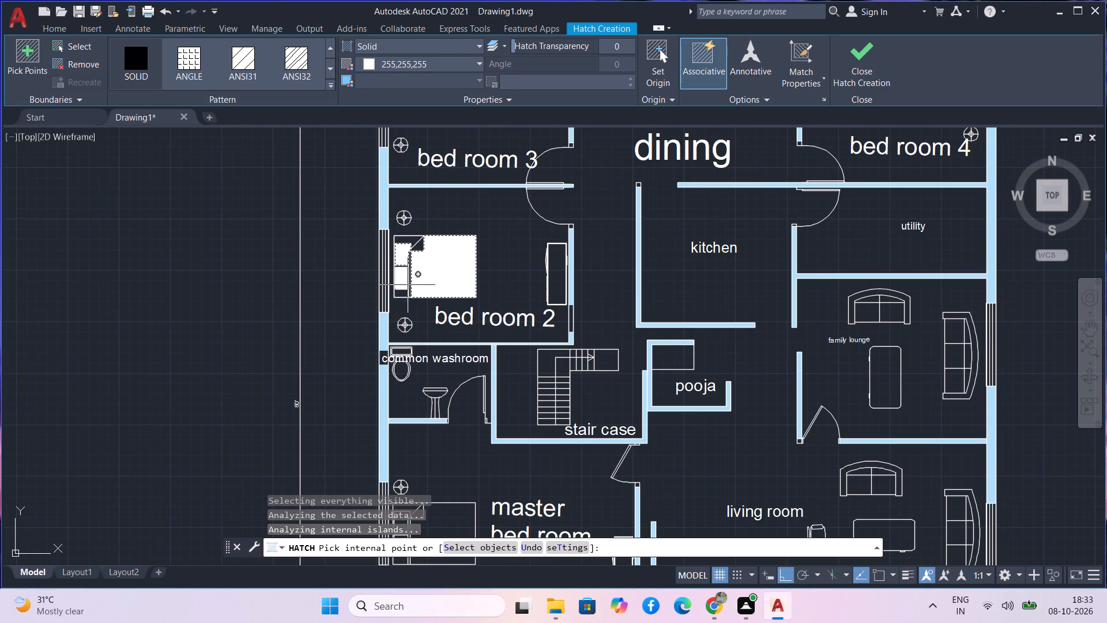
click(408, 285)
Add the white solid hatch to the mattress and both pillows of the master bed room bed.
scroll(487, 426, down, 1)
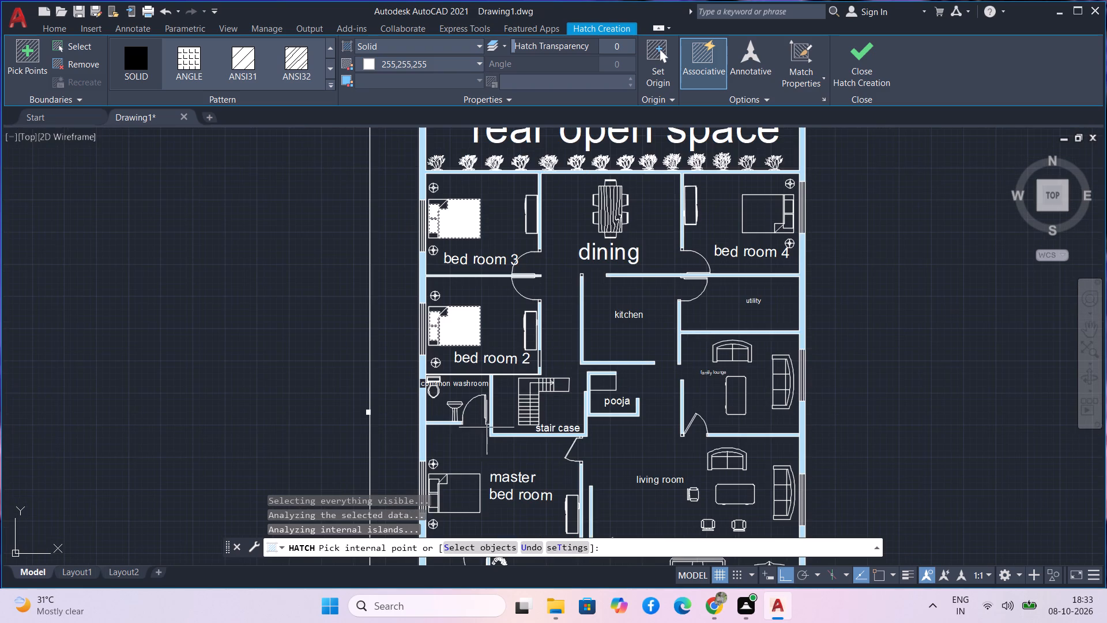
middle_drag(484, 468, 498, 373)
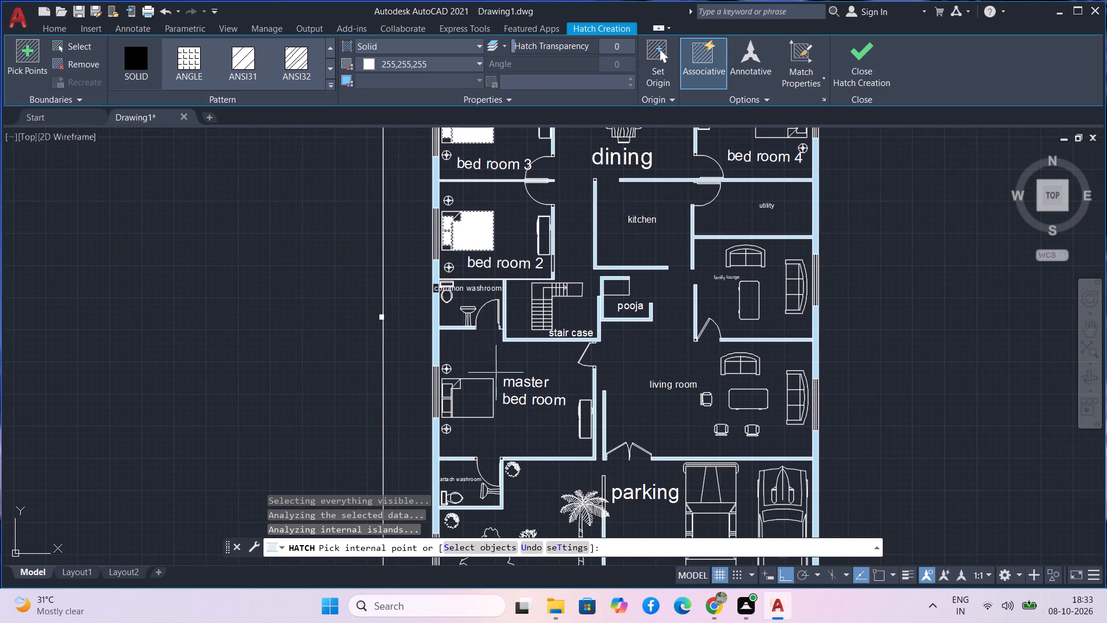
click(466, 410)
scroll(443, 392, up, 2)
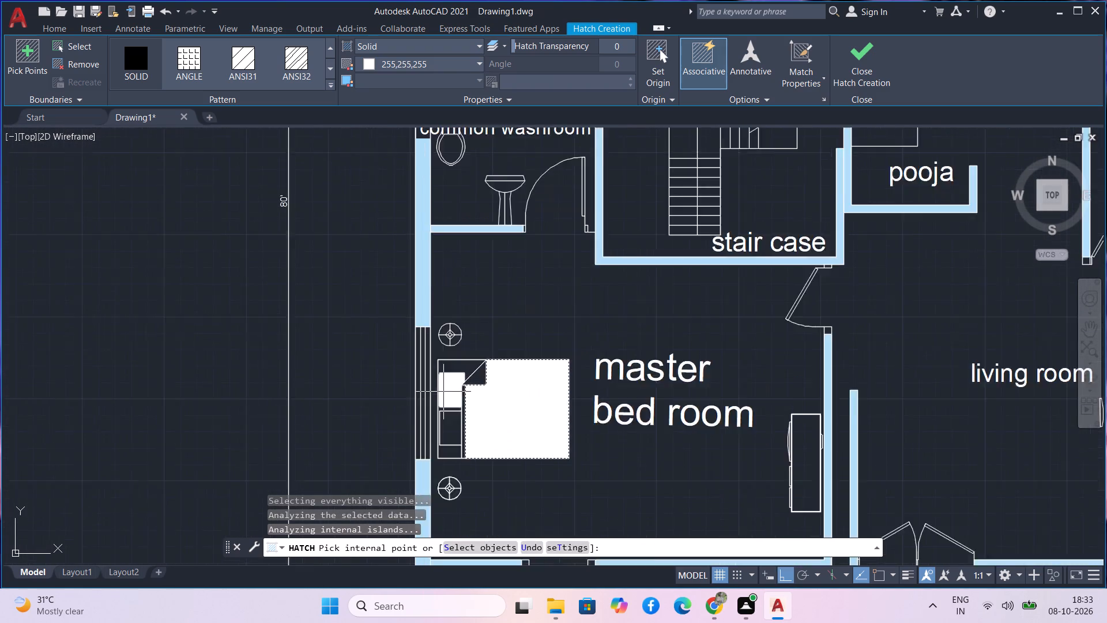
scroll(443, 392, up, 1)
click(445, 391)
click(445, 448)
scroll(449, 436, down, 1)
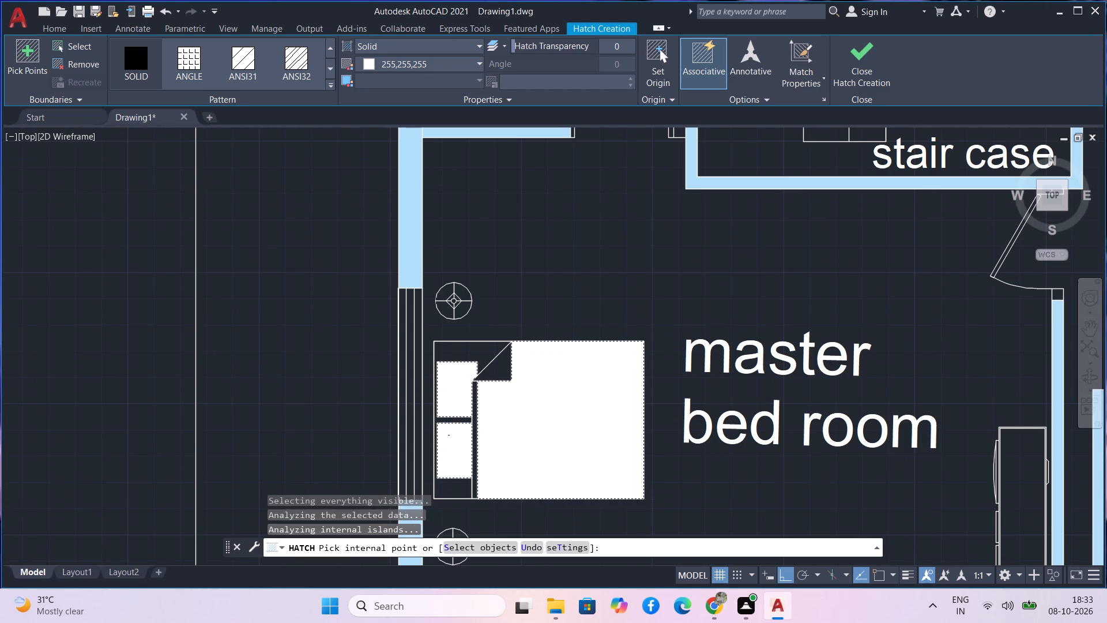
Add the white solid hatch to the mattress and both pillows of the bed in bed room 4.
scroll(449, 435, down, 2)
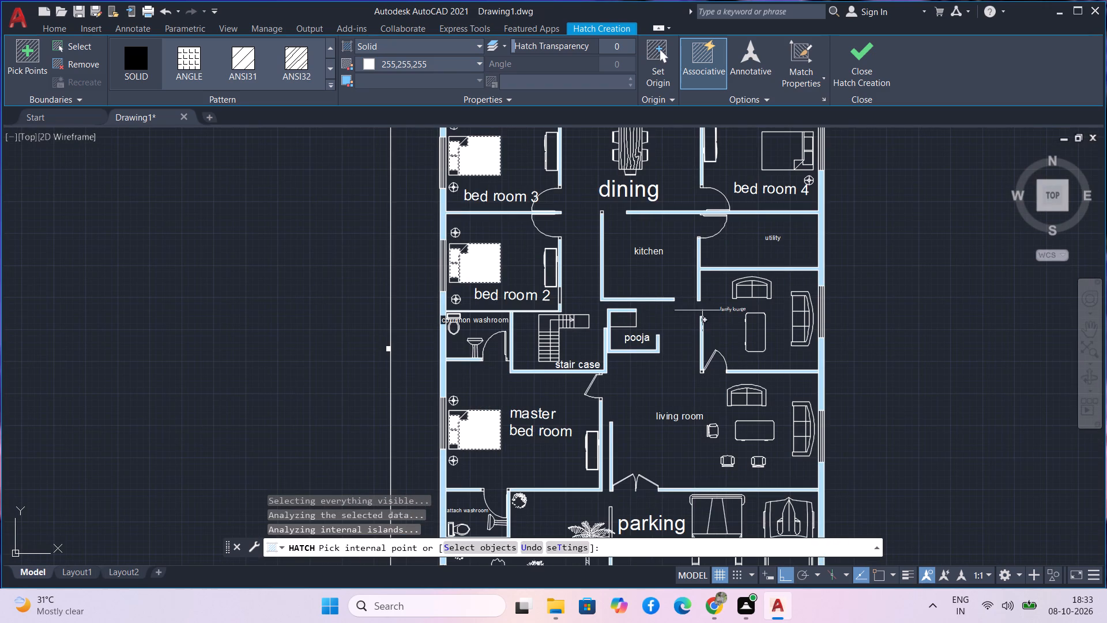
middle_drag(703, 299, 485, 501)
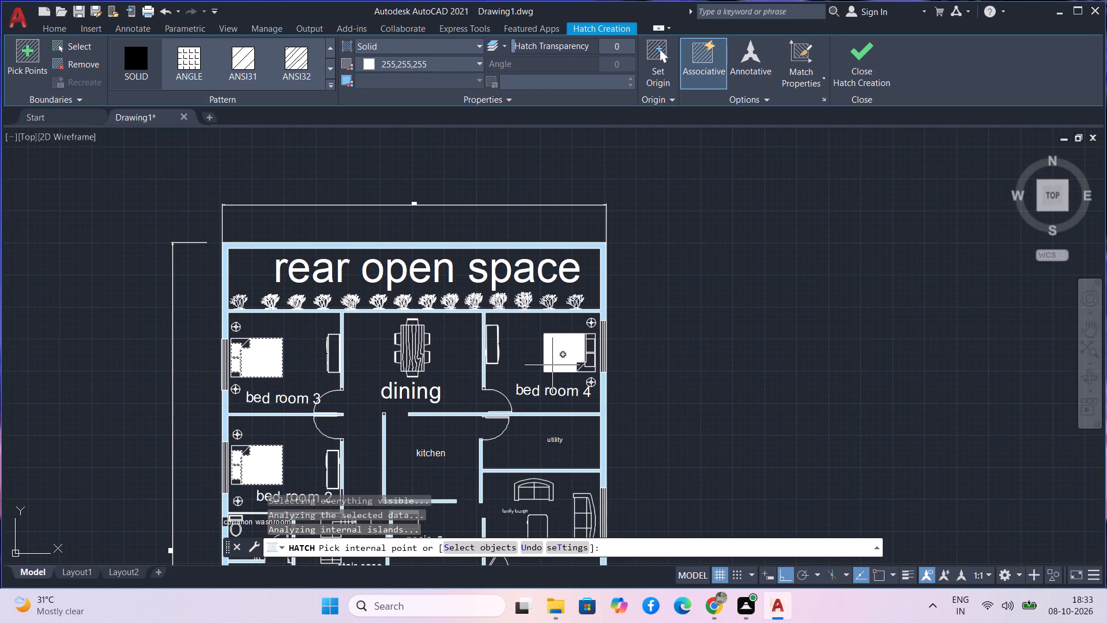
click(552, 365)
scroll(580, 358, up, 2)
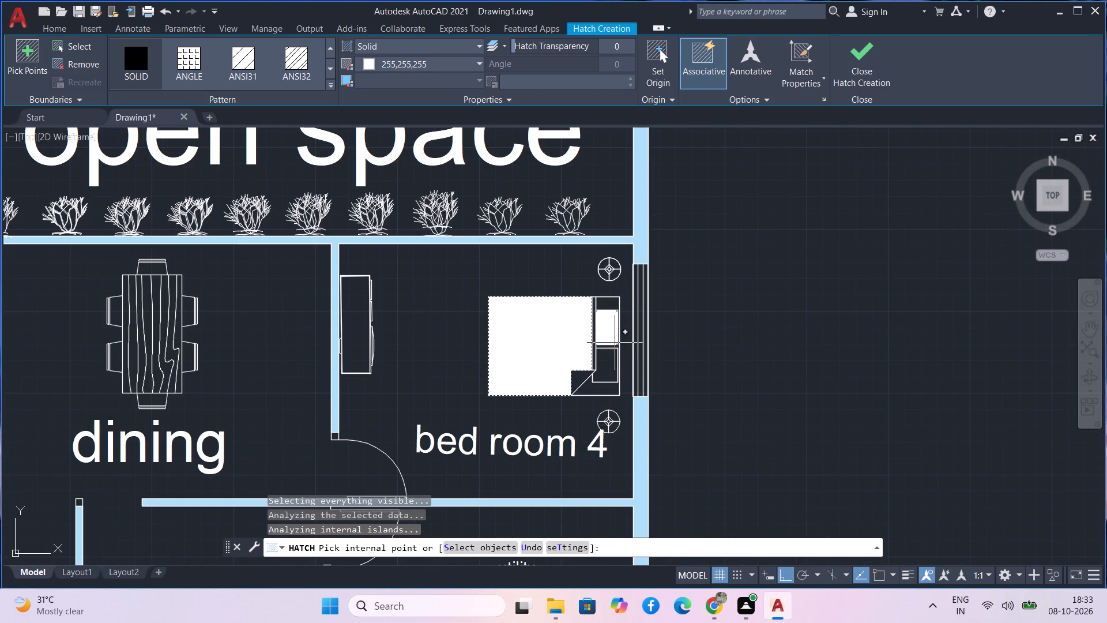
click(615, 336)
click(609, 358)
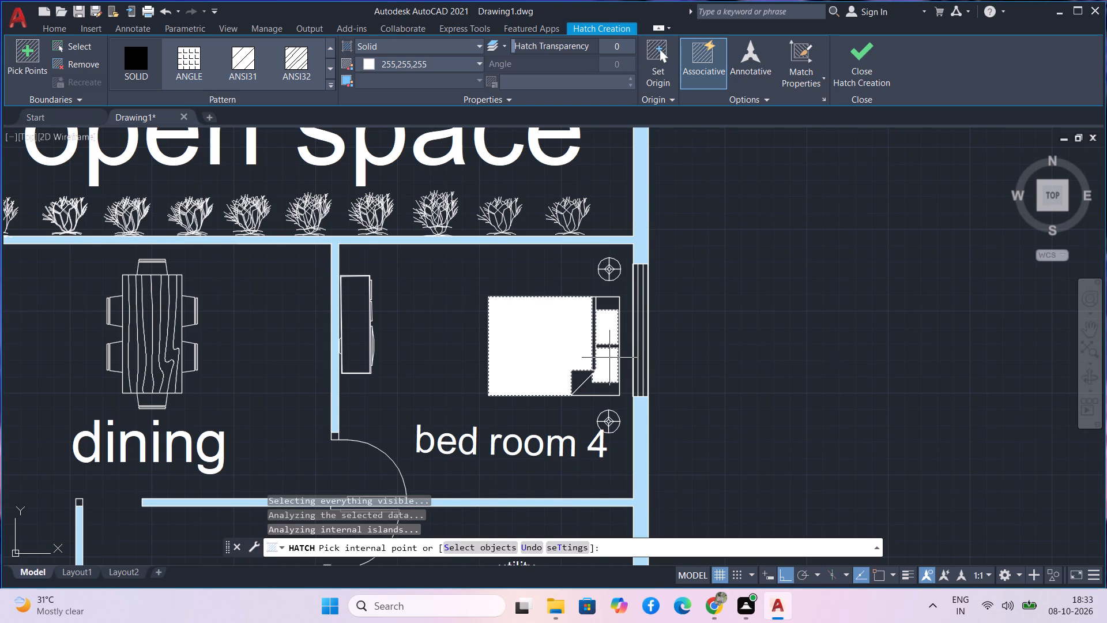
Fill the common washroom's toilet bowl and cistern with the white solid hatch and finish hatching.
scroll(578, 370, down, 1)
middle_drag(512, 400, 519, 343)
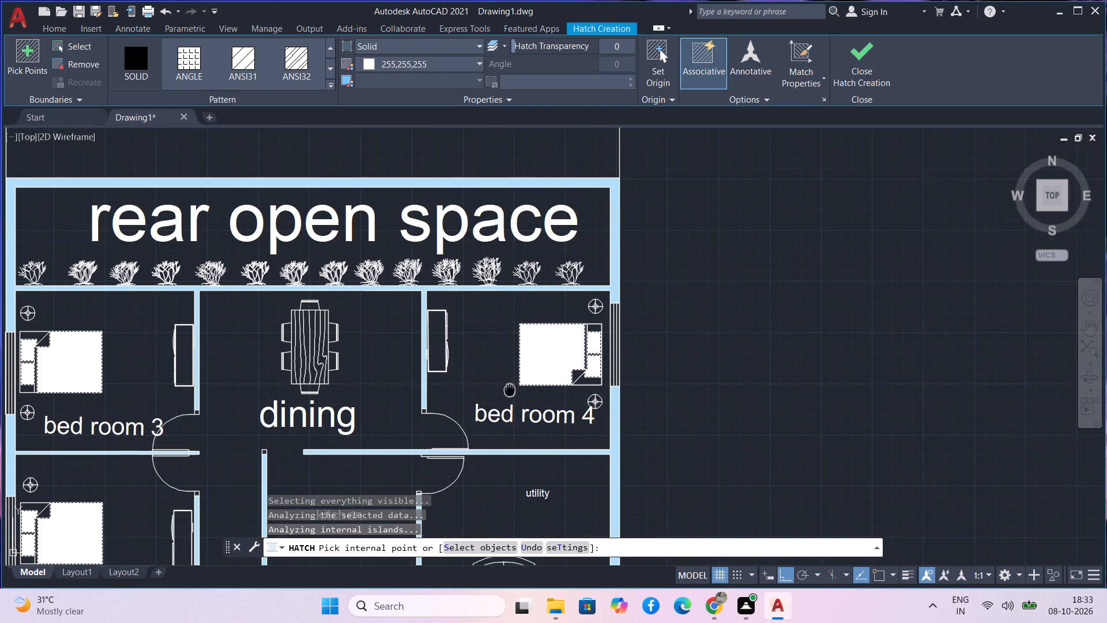
middle_drag(519, 343, 560, 226)
scroll(530, 334, down, 1)
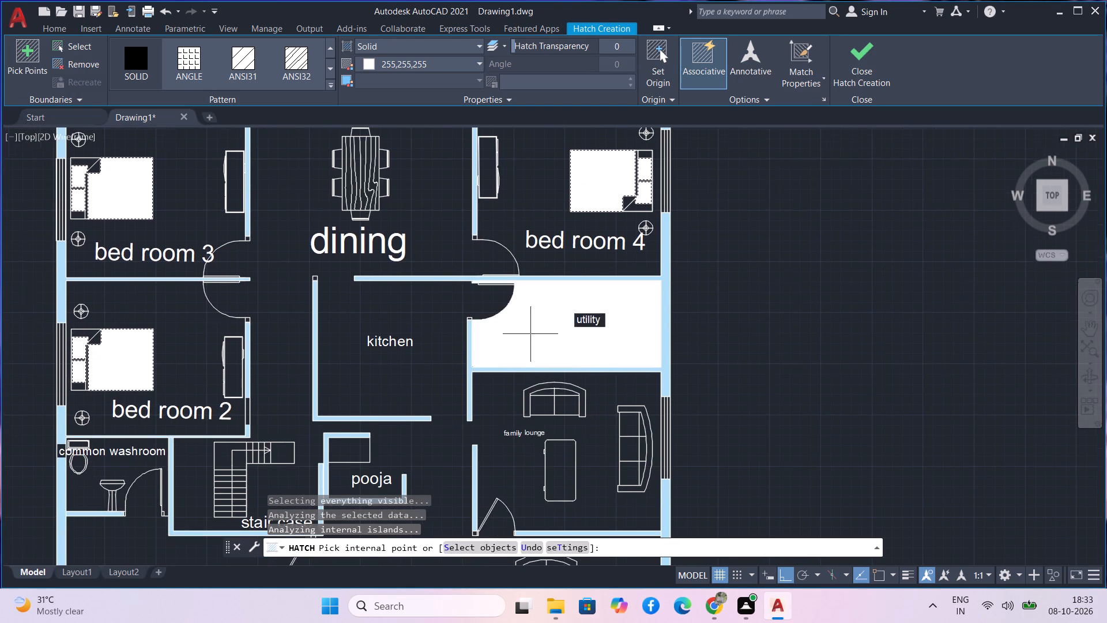
scroll(701, 372, down, 1)
middle_drag(701, 372, 650, 252)
middle_click(650, 252)
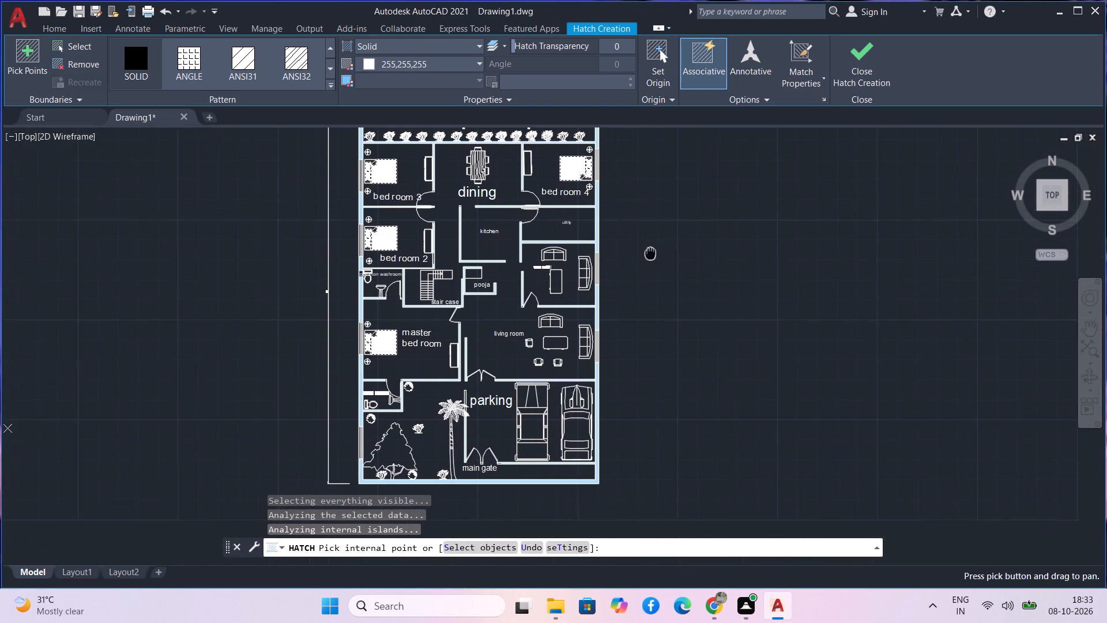
middle_drag(650, 252, 652, 276)
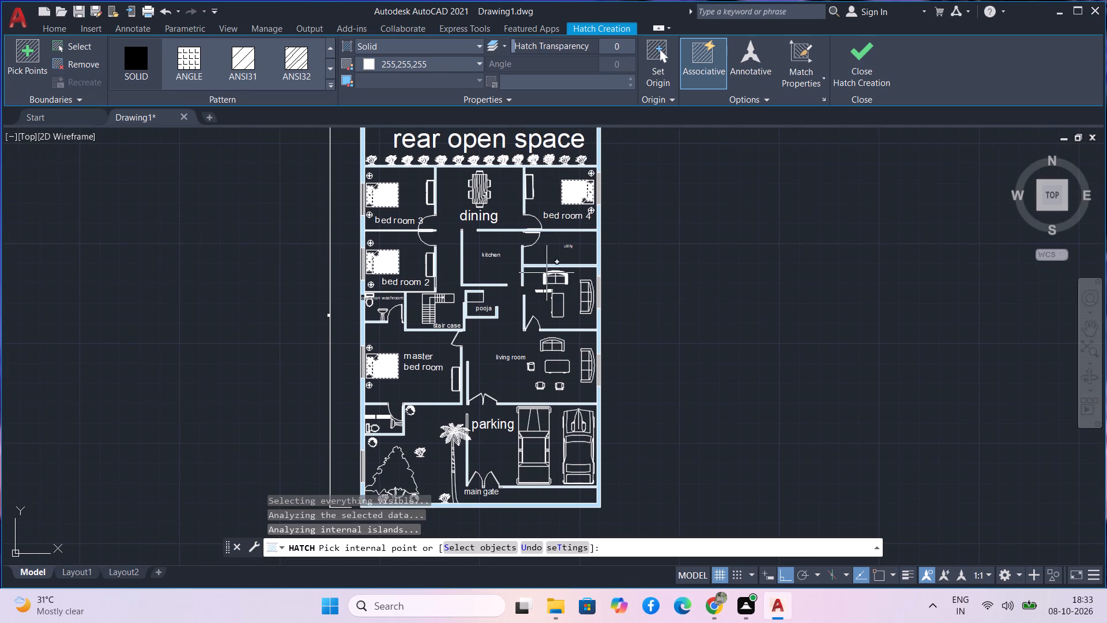
scroll(382, 326, up, 3)
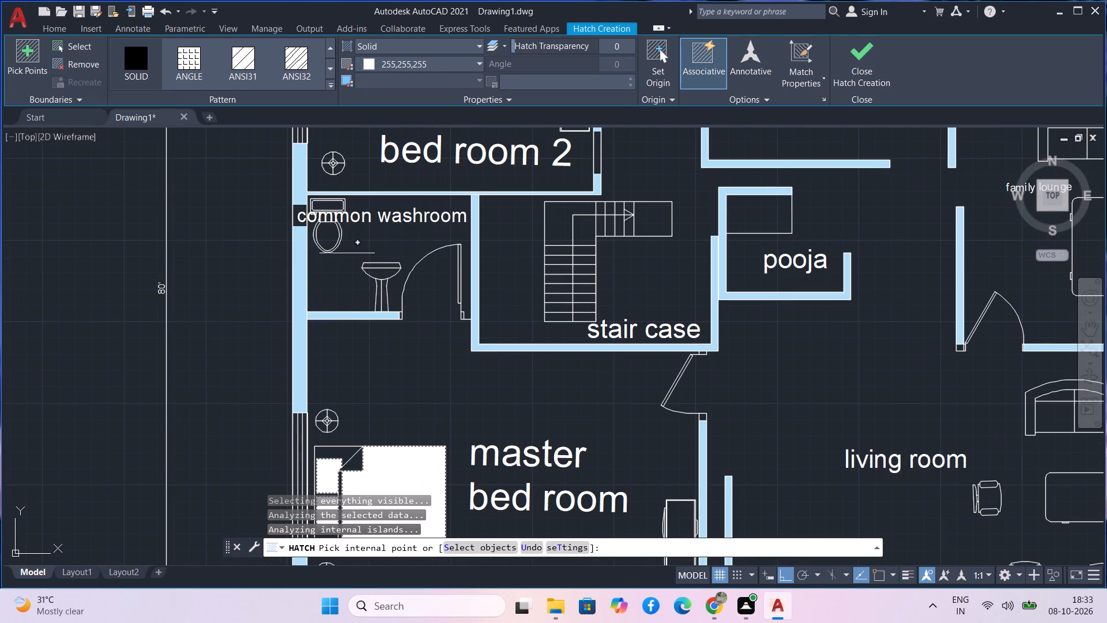
middle_drag(347, 253, 360, 311)
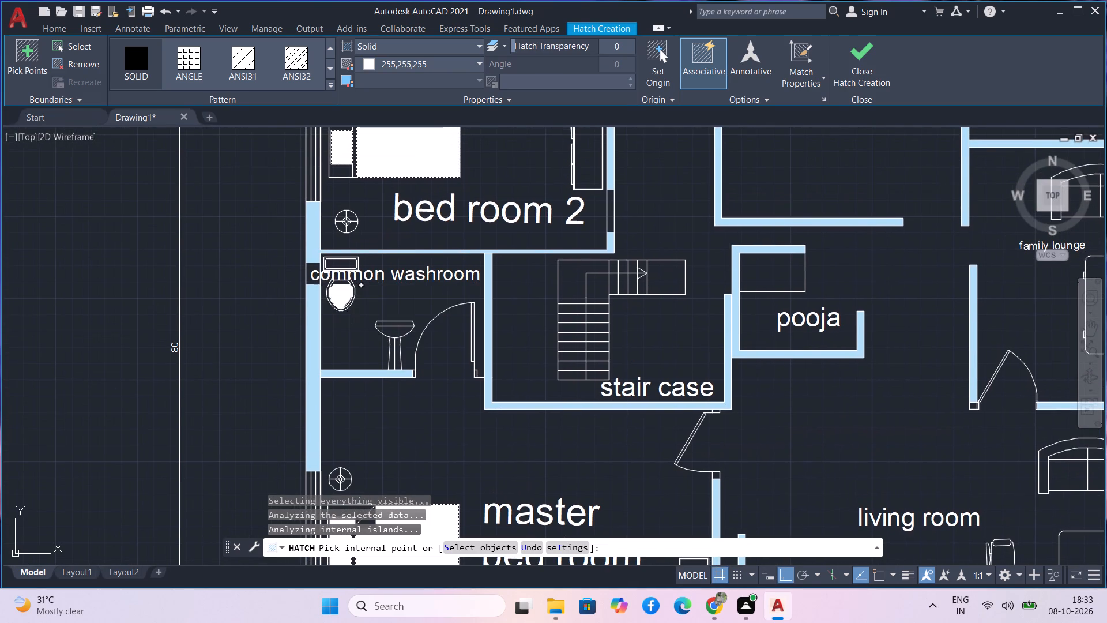
scroll(351, 296, up, 3)
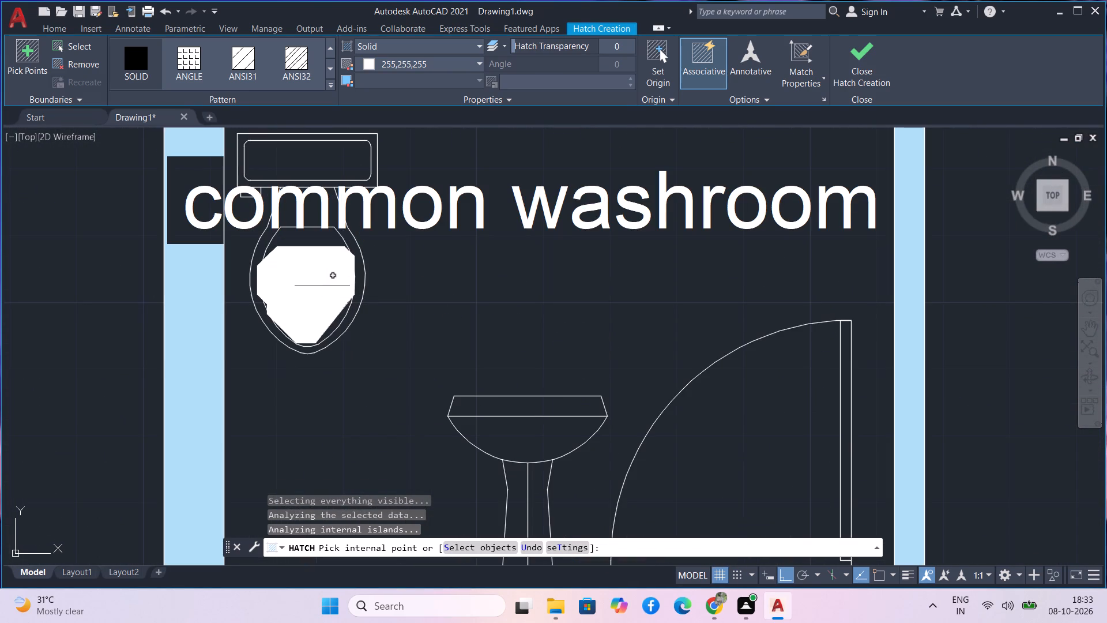
click(326, 268)
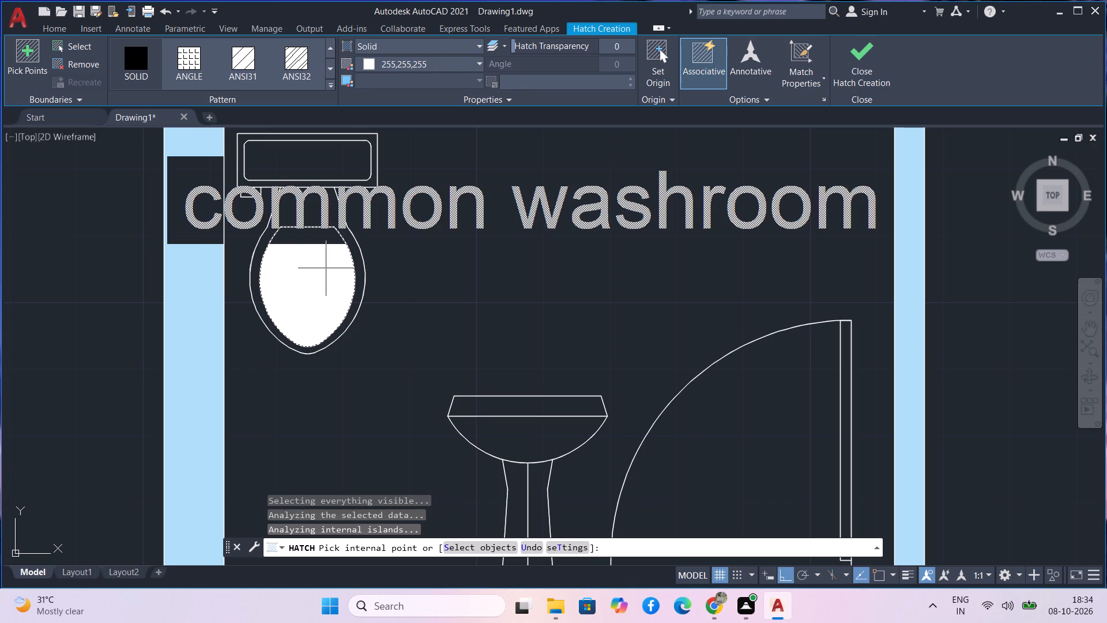
click(330, 165)
click(330, 166)
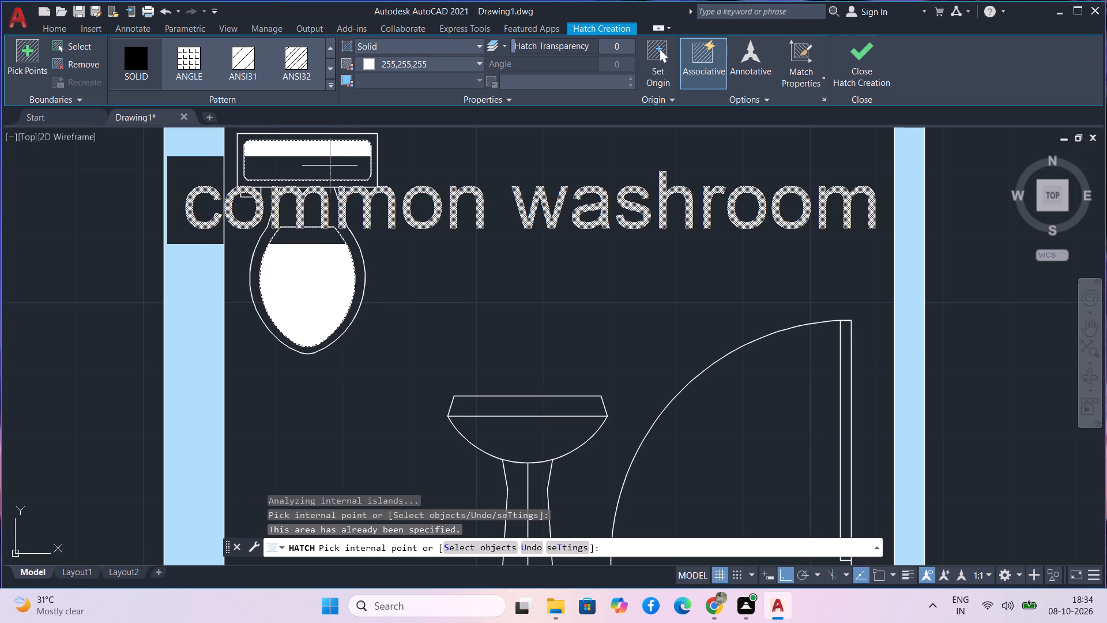
click(329, 170)
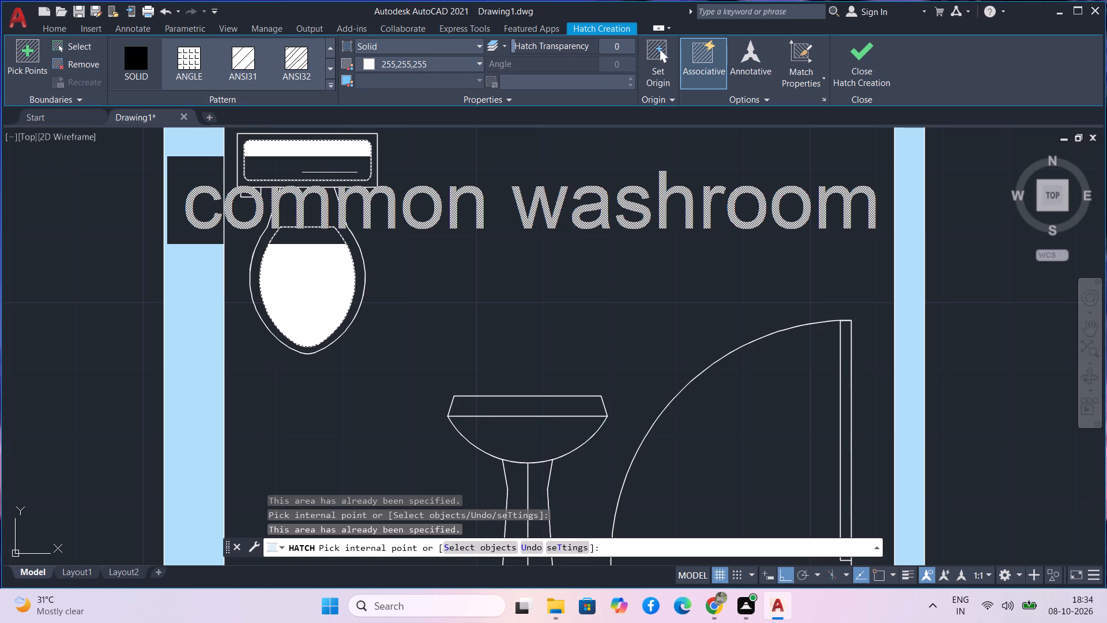
click(862, 70)
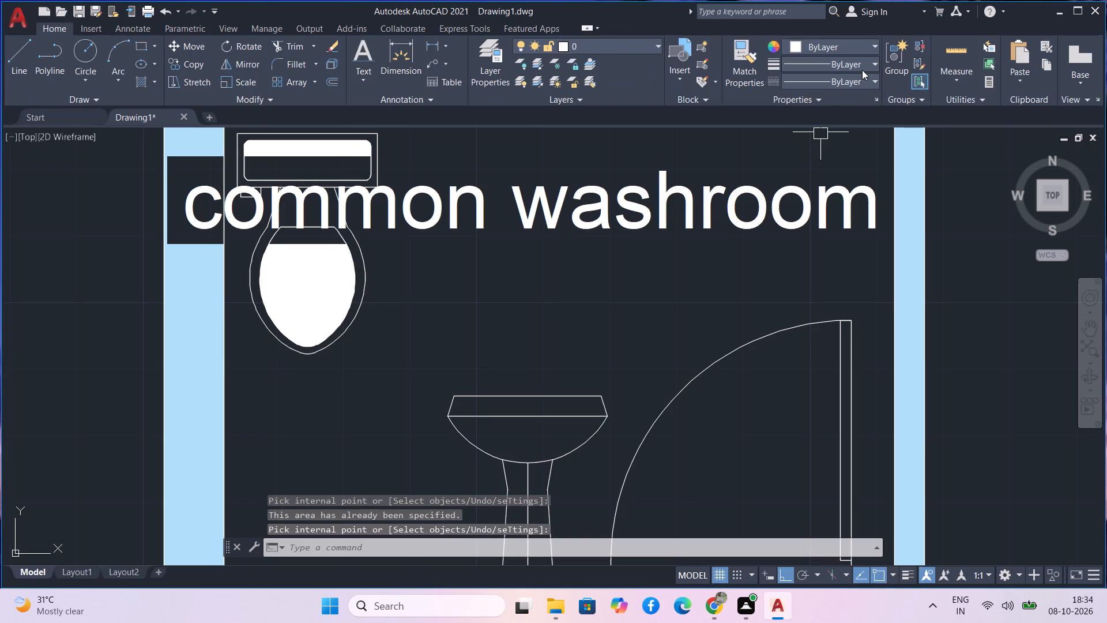
Move the "common washroom" label horizontally about 20'-10" out of the house, beyond the 80' dimension line.
click(783, 221)
text(m)
key(space)
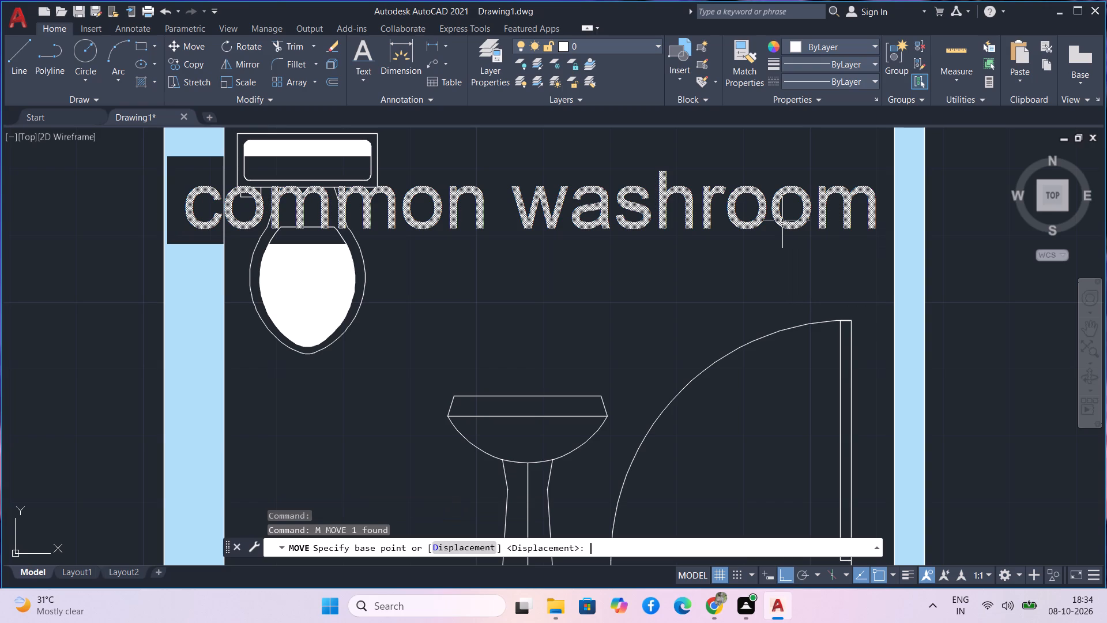
click(782, 220)
click(750, 215)
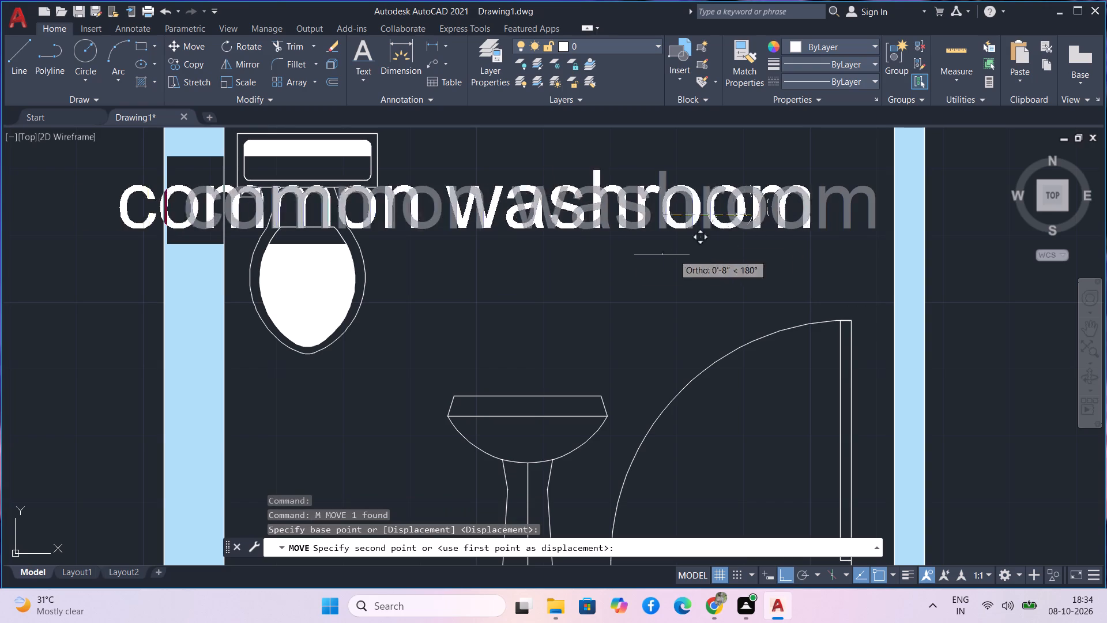
scroll(567, 268, down, 3)
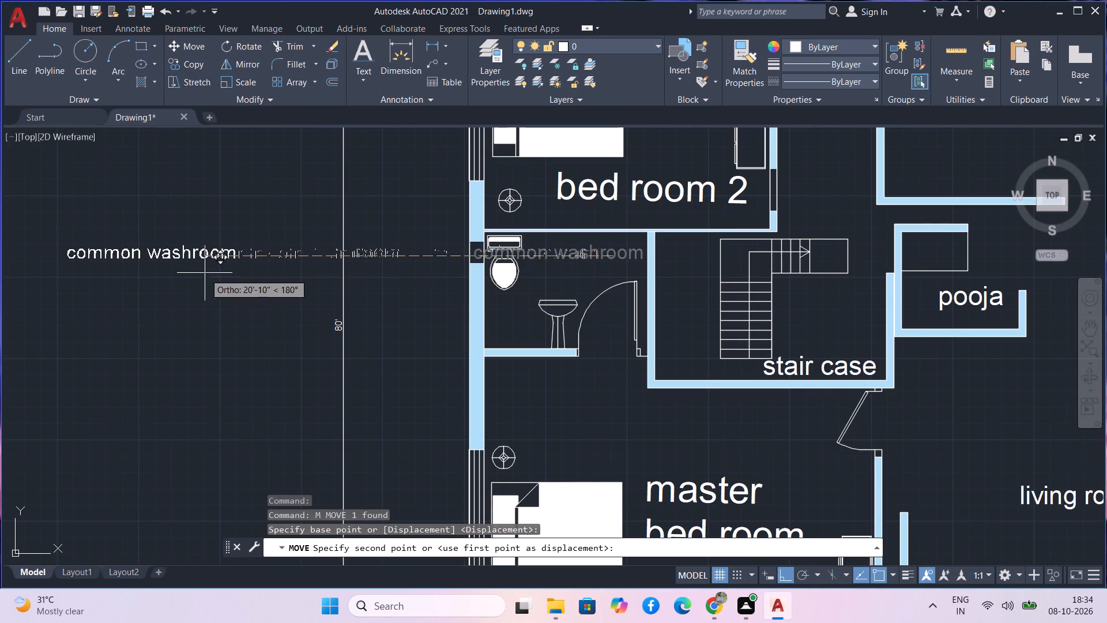
click(205, 273)
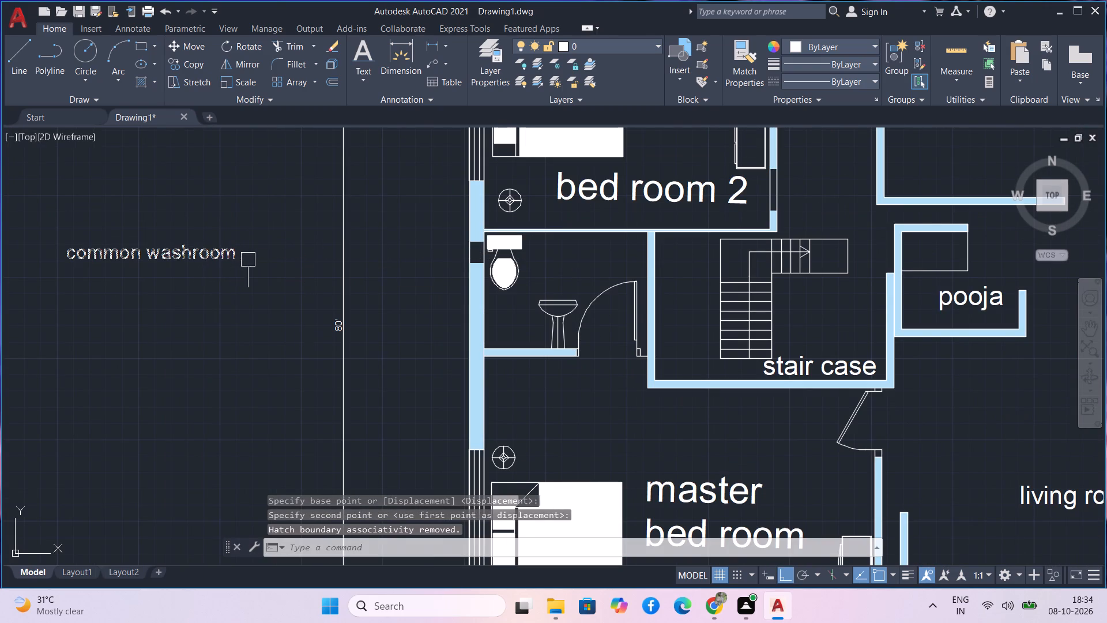
Scale the "common washroom" label down to about 60 percent of its size from its insertion point.
click(253, 261)
click(153, 243)
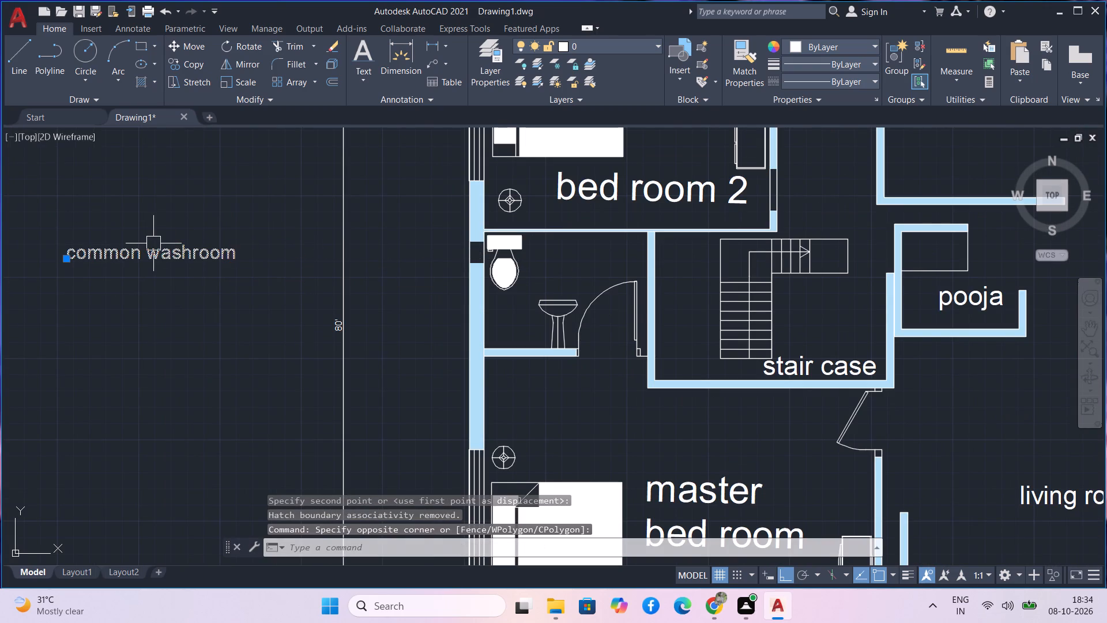
text(sc)
key(space)
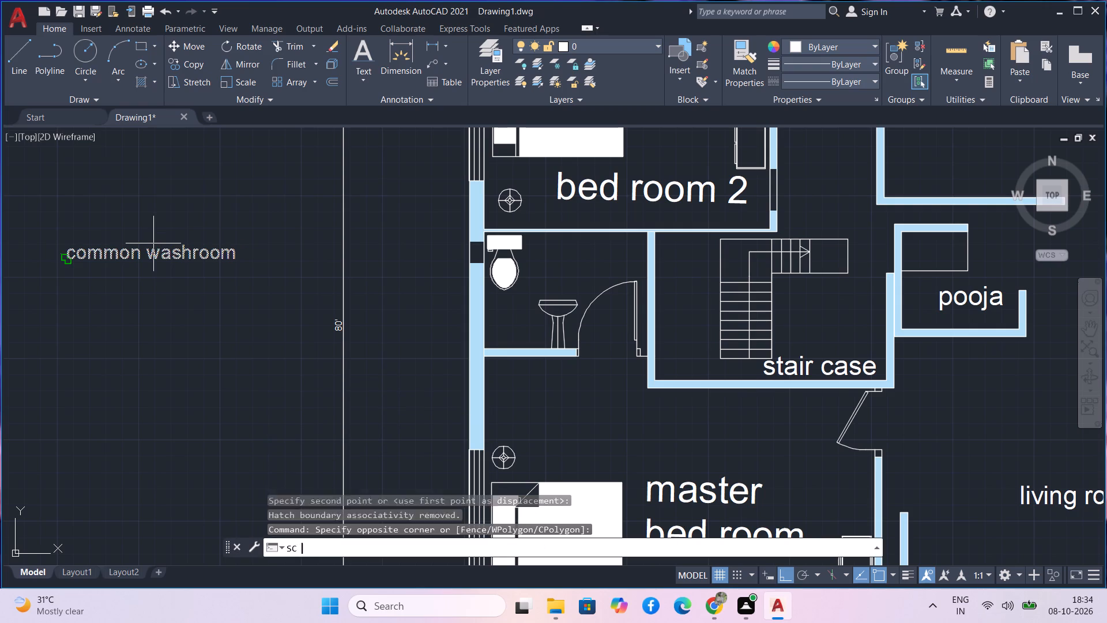
click(69, 257)
scroll(104, 257, up, 1)
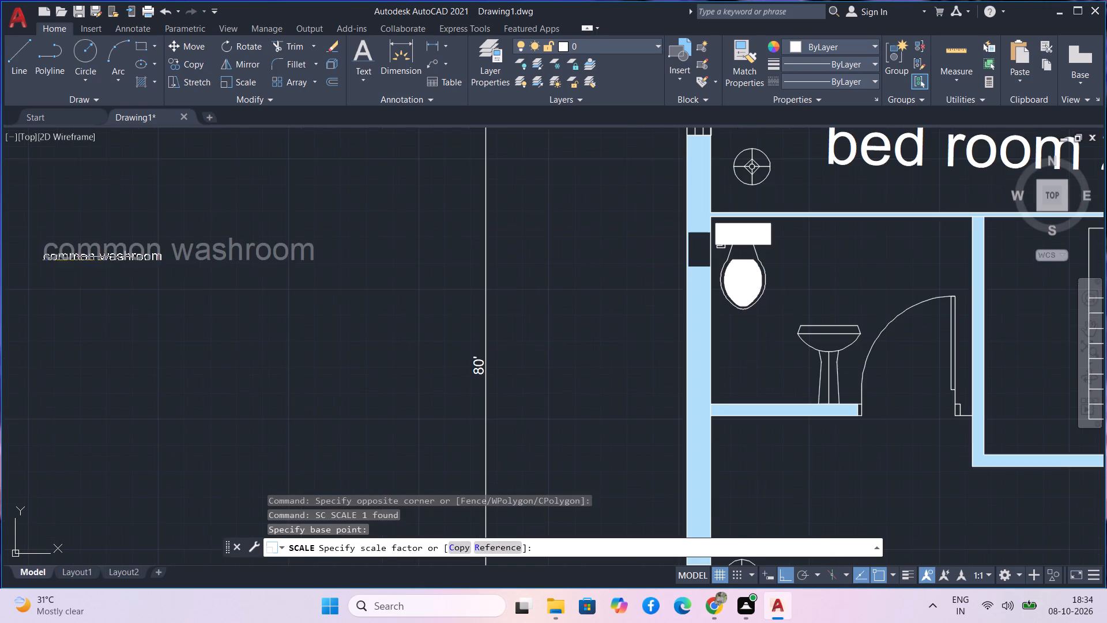
scroll(106, 256, up, 1)
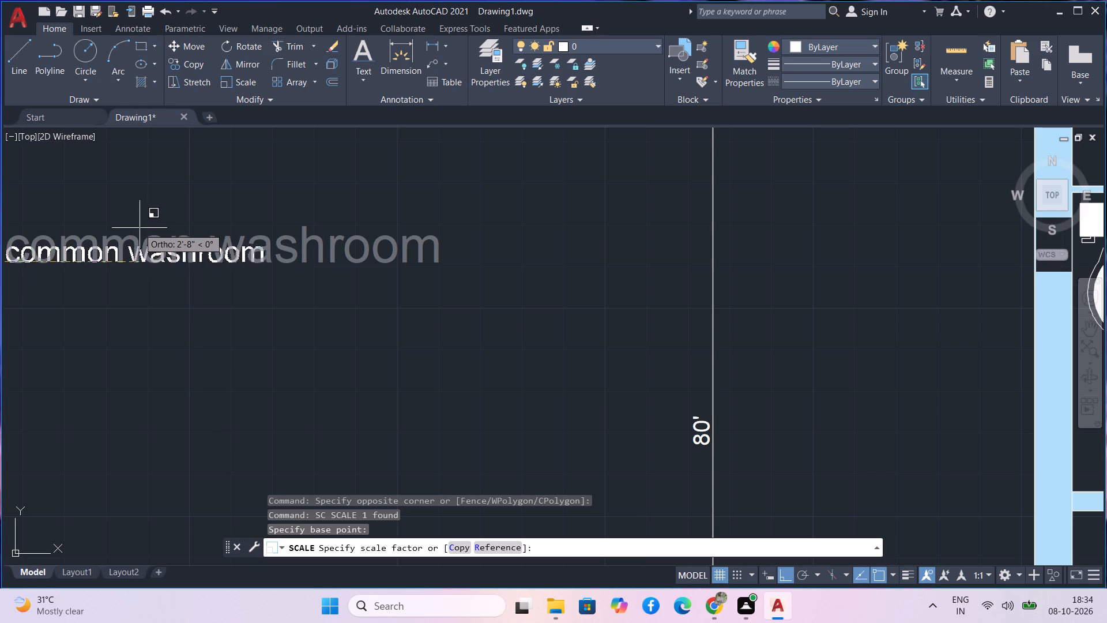
click(141, 226)
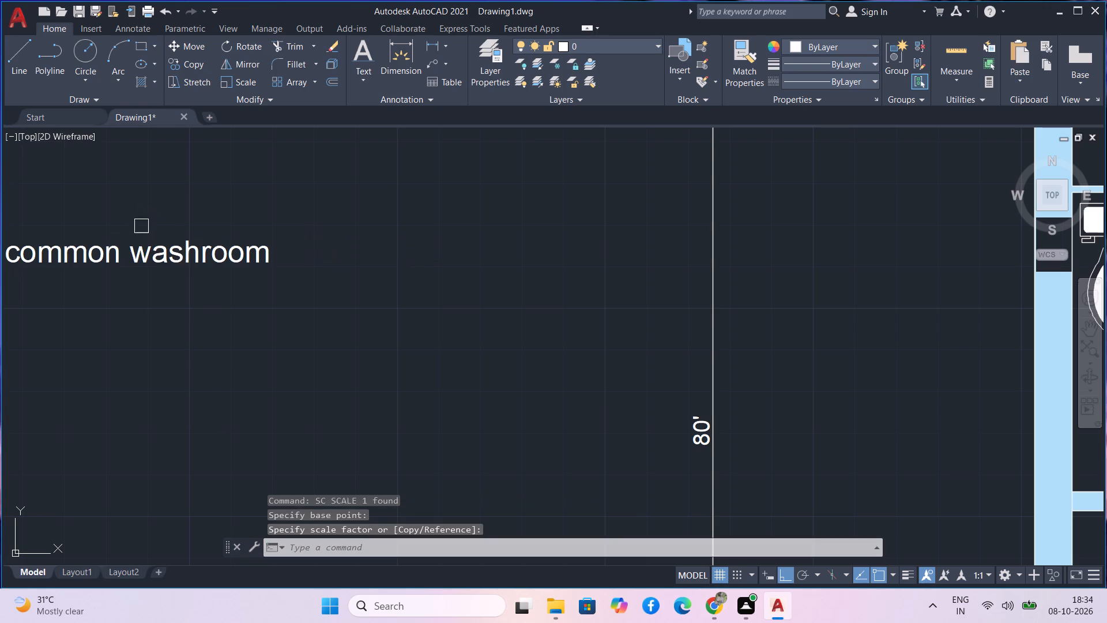
Move the reduced "common washroom" label horizontally back into the common washroom, beside the toilet and above the washbasin.
scroll(193, 277, down, 1)
drag(279, 311, 237, 278)
click(133, 193)
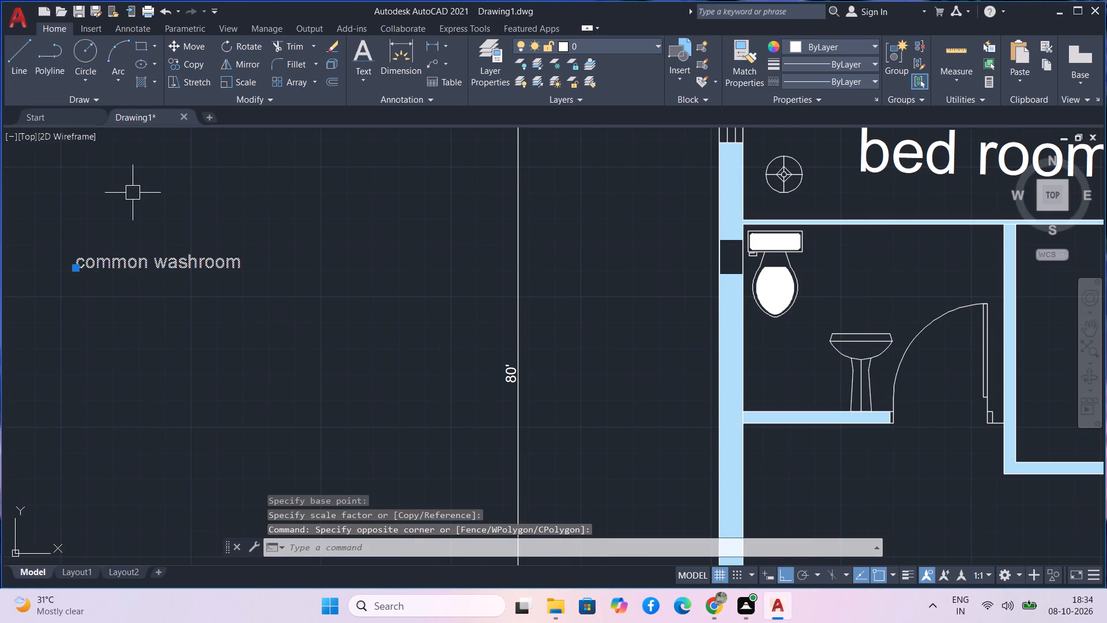
text(m)
key(space)
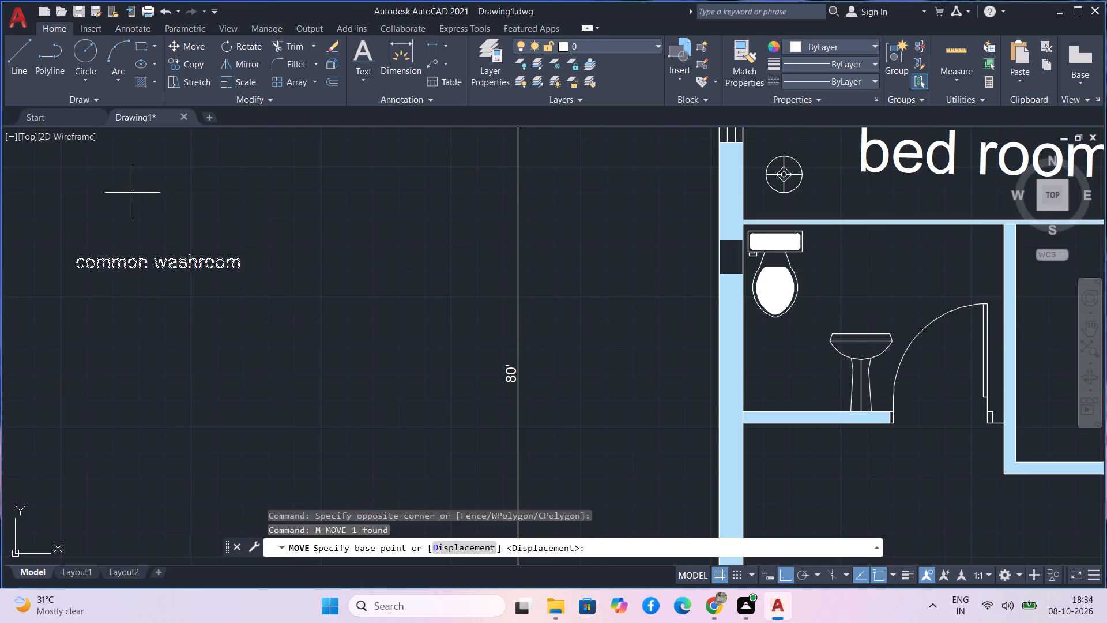
click(210, 267)
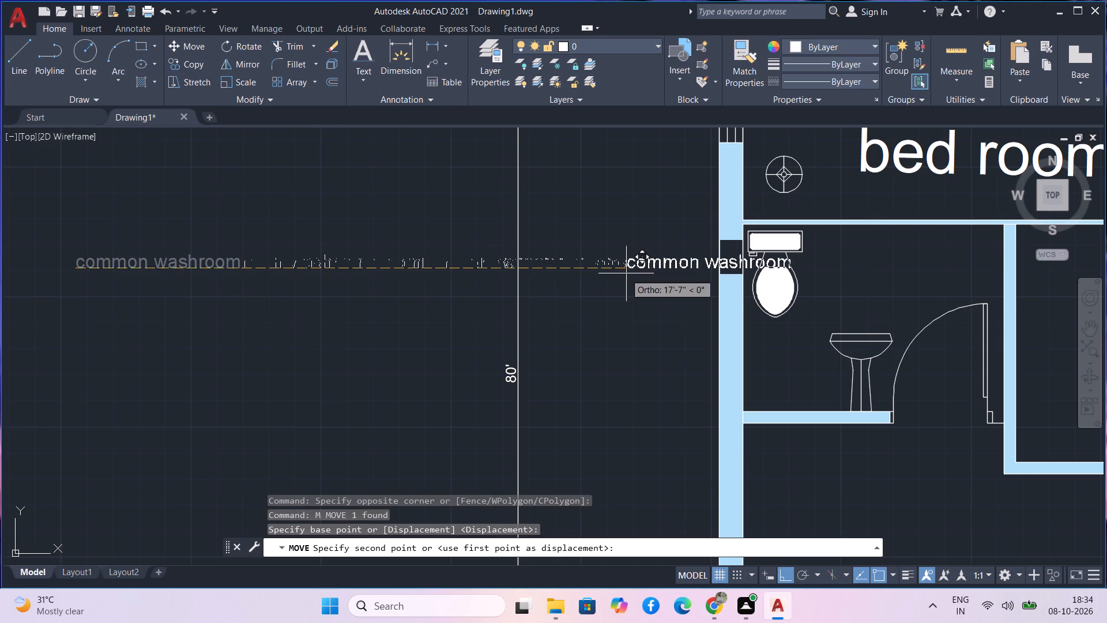
click(820, 275)
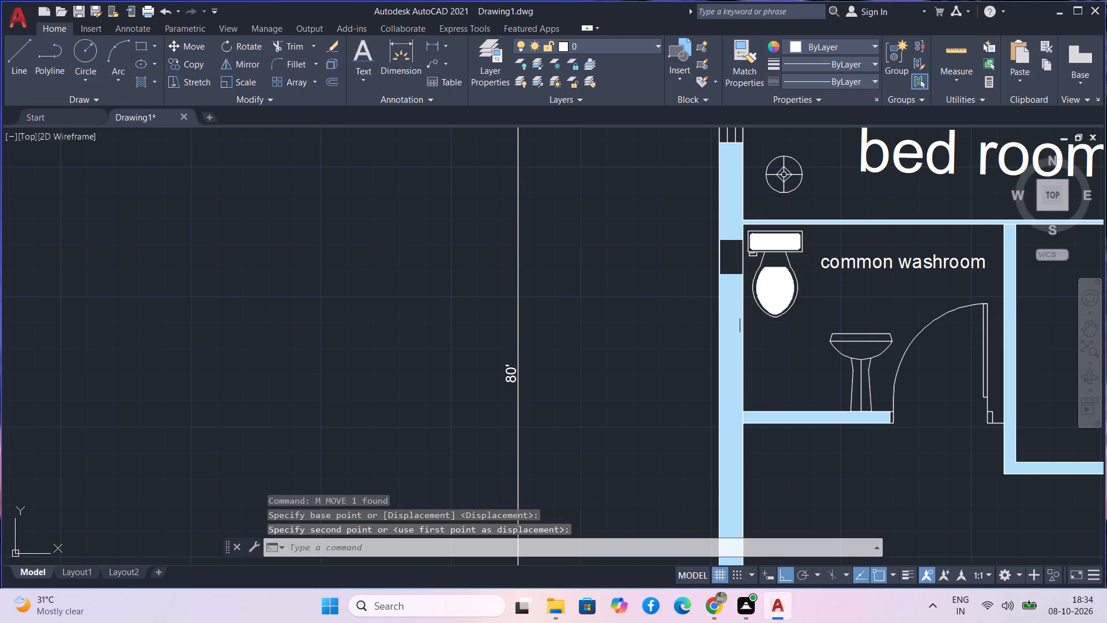
Fill the small flush handle below the common washroom's toilet cistern with the solid white hatch.
middle_drag(616, 271, 393, 265)
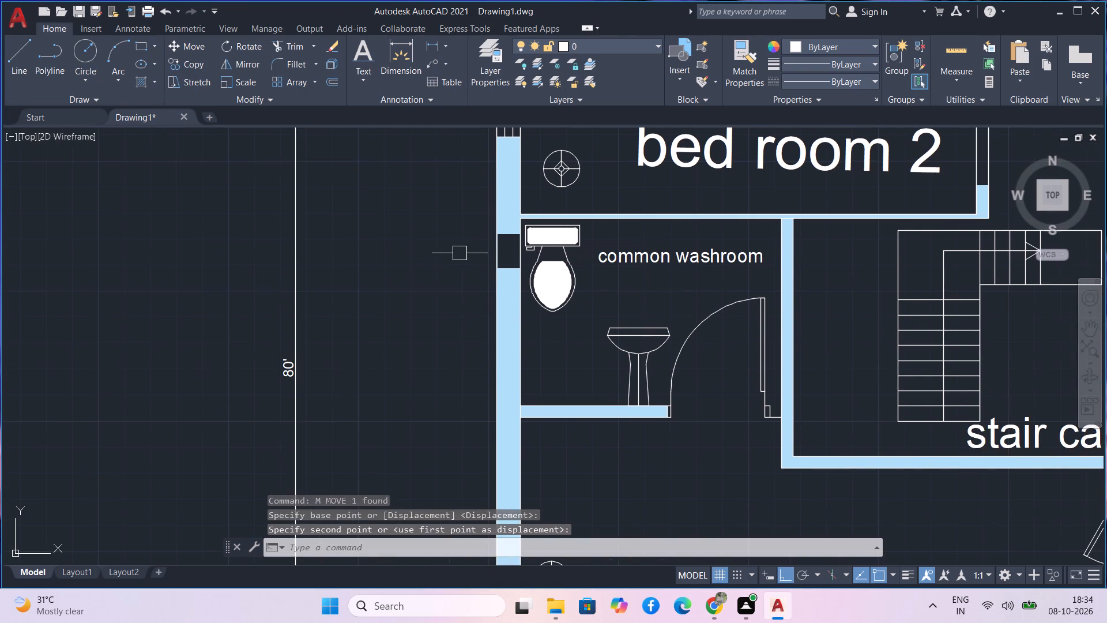
scroll(562, 264, up, 2)
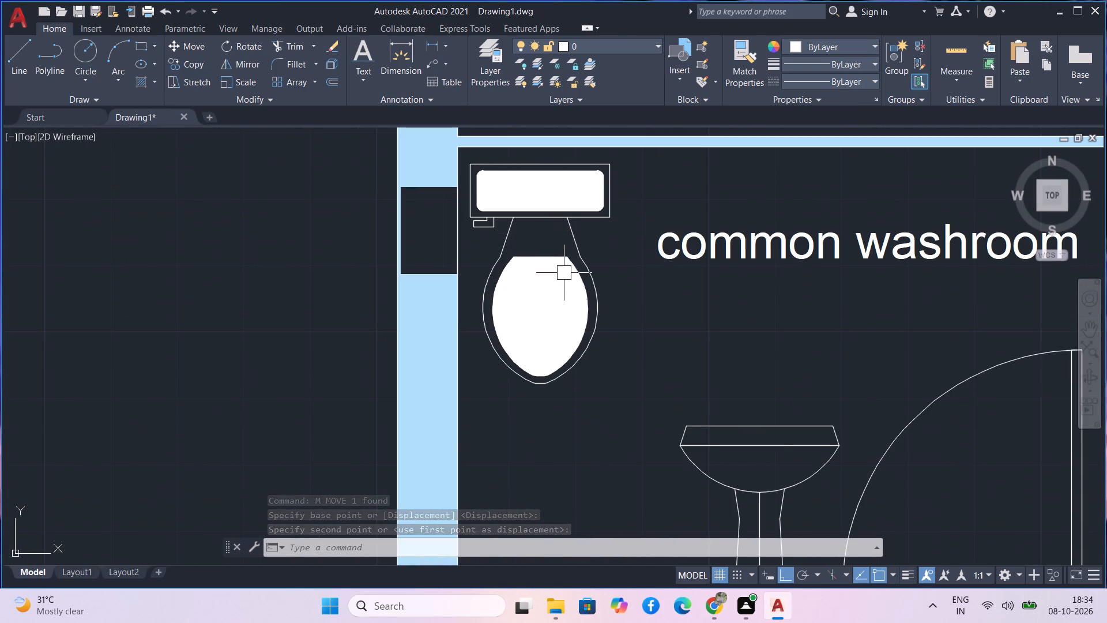
text(h)
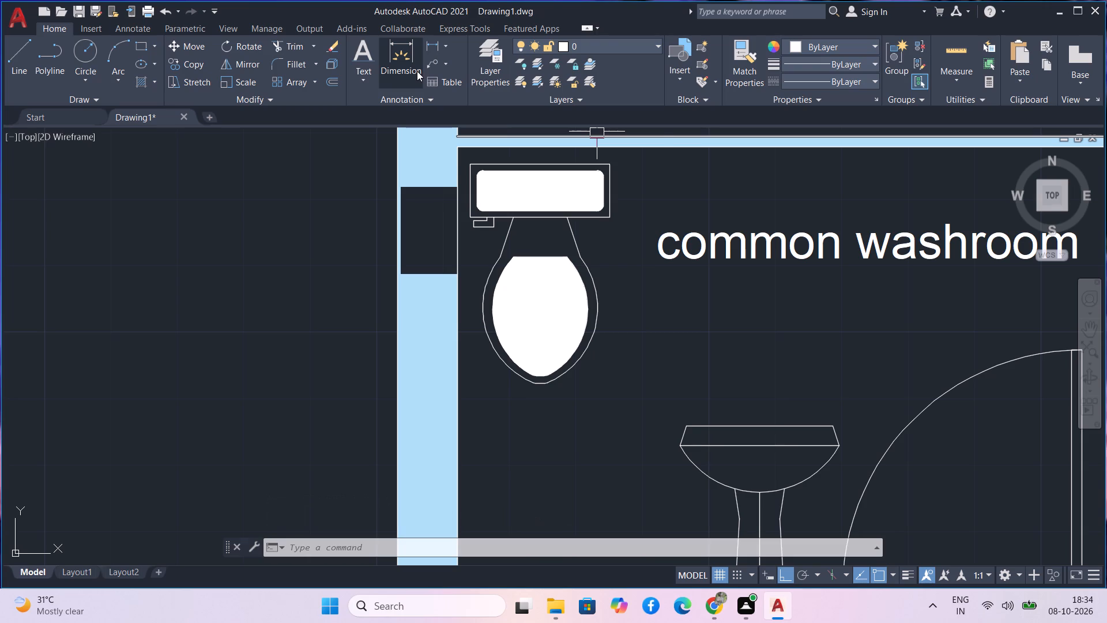
key(space)
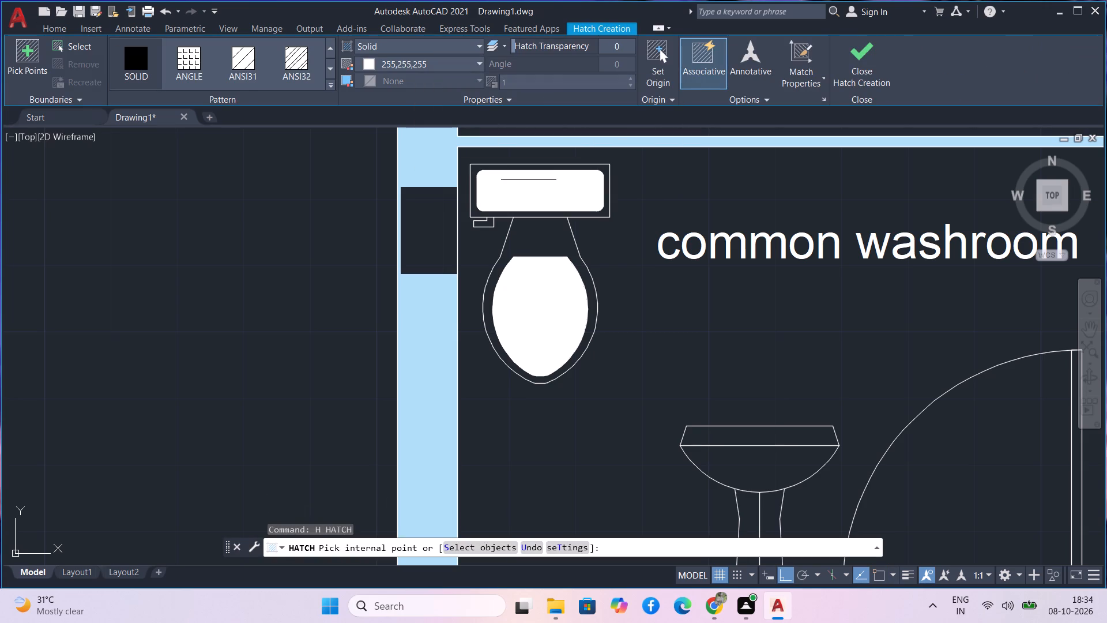
click(420, 64)
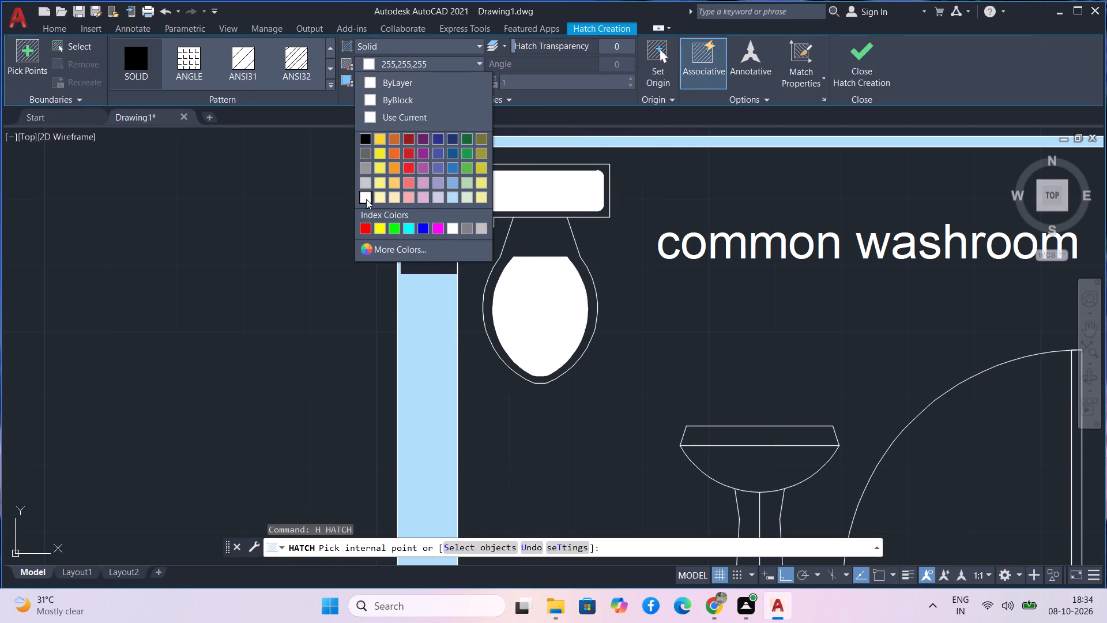
click(373, 67)
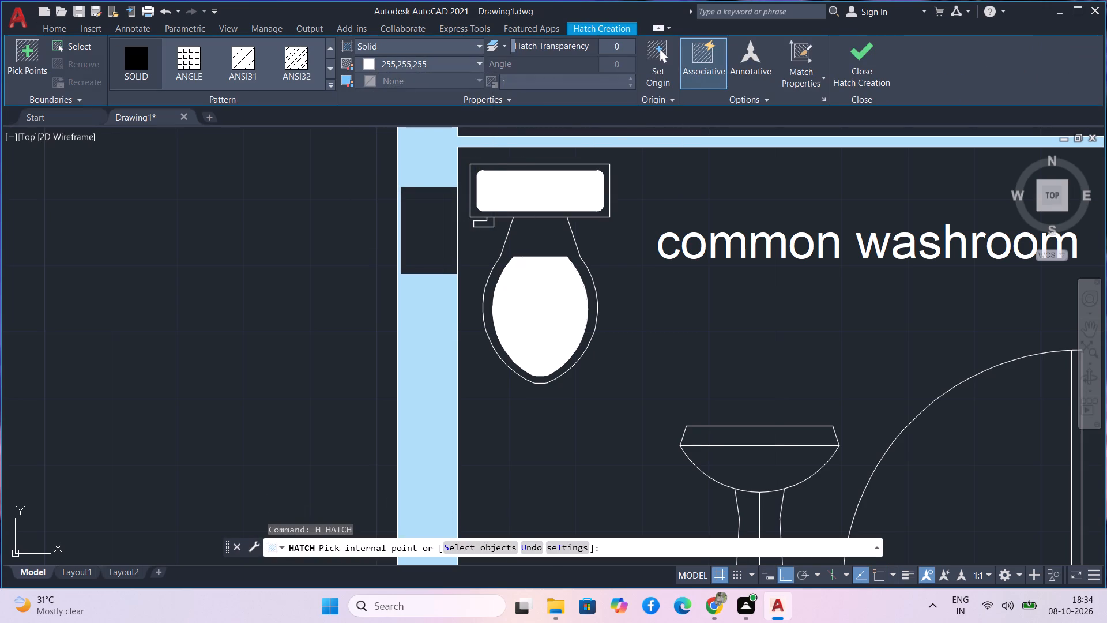
click(482, 225)
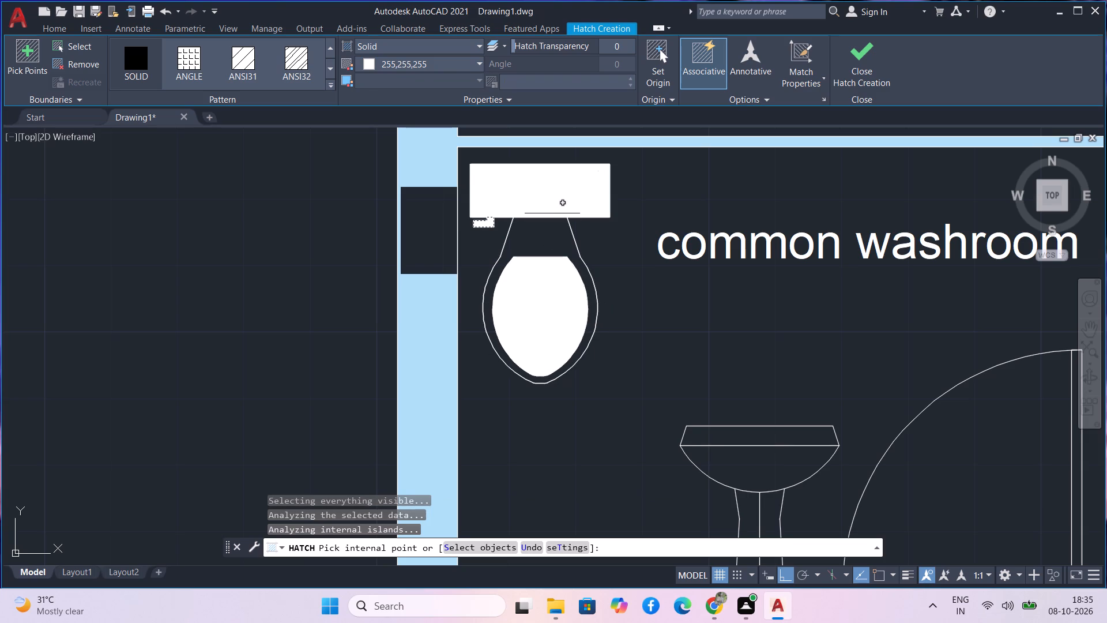
Add the white solid hatch to the attach washroom's toilet bowl, cistern and flush handle, and finish hatching.
scroll(552, 213, down, 2)
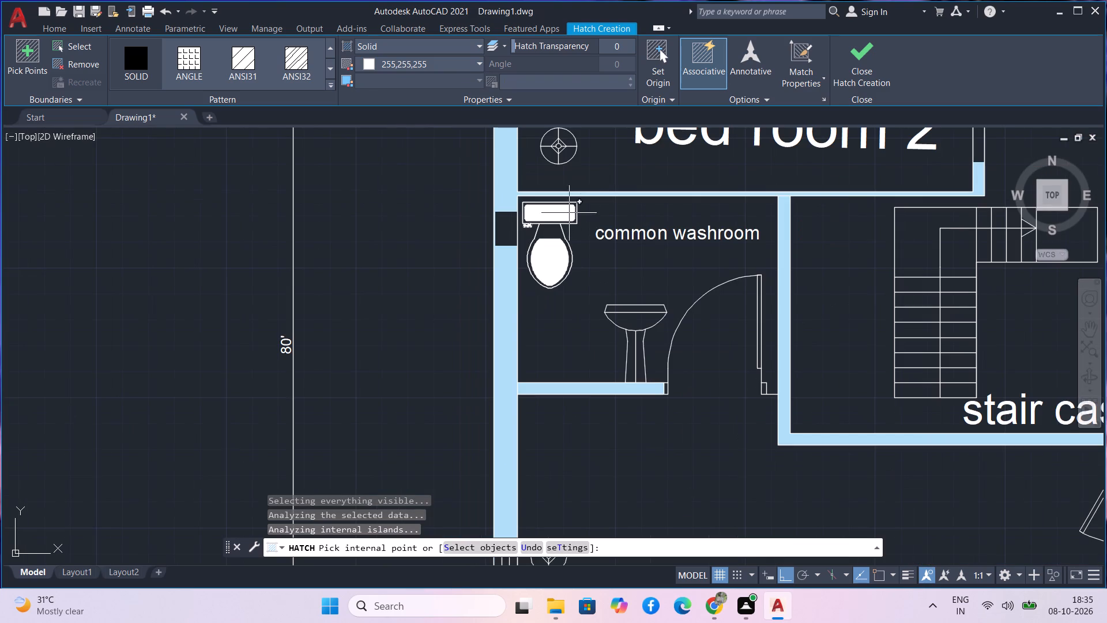
middle_drag(595, 183, 447, 616)
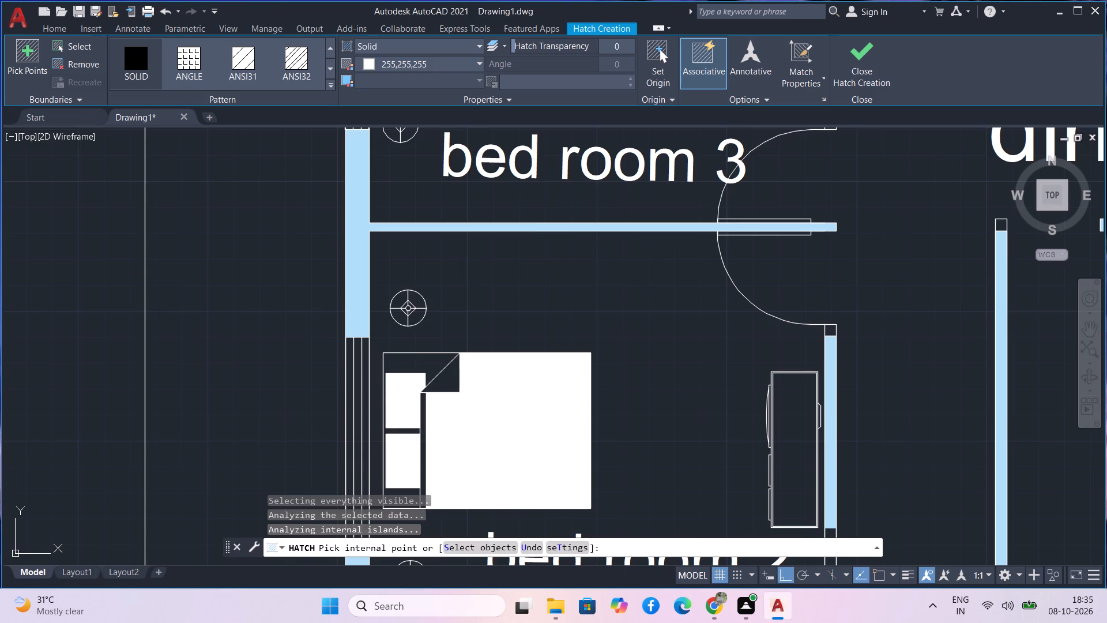
scroll(494, 371, down, 1)
scroll(489, 256, down, 1)
middle_drag(490, 256, 399, 406)
scroll(399, 406, down, 1)
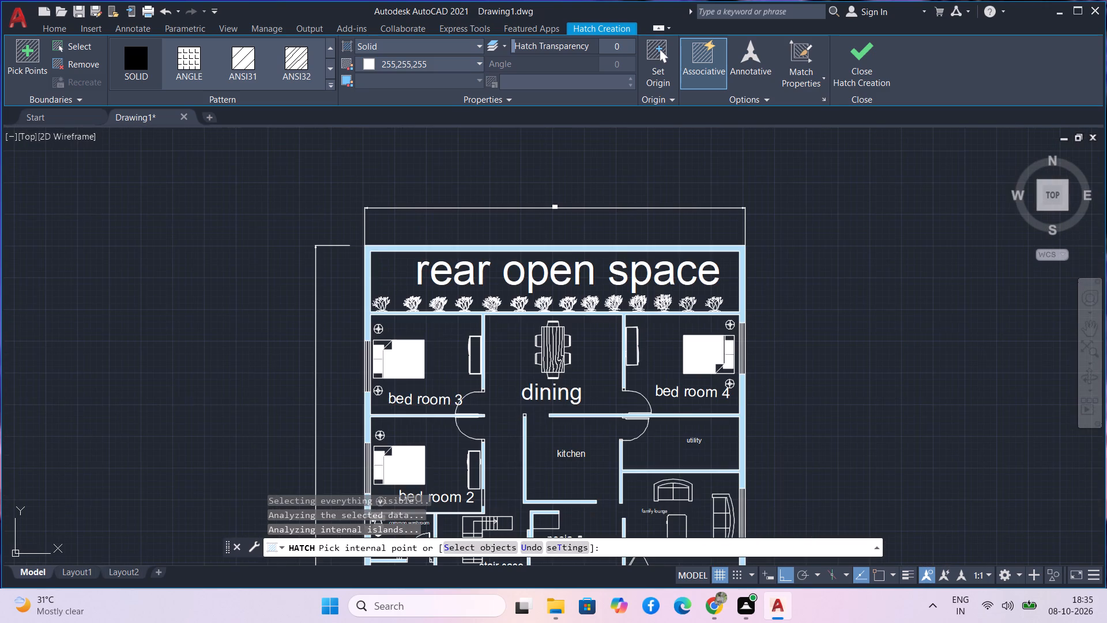
middle_drag(516, 422, 503, 335)
scroll(503, 333, down, 2)
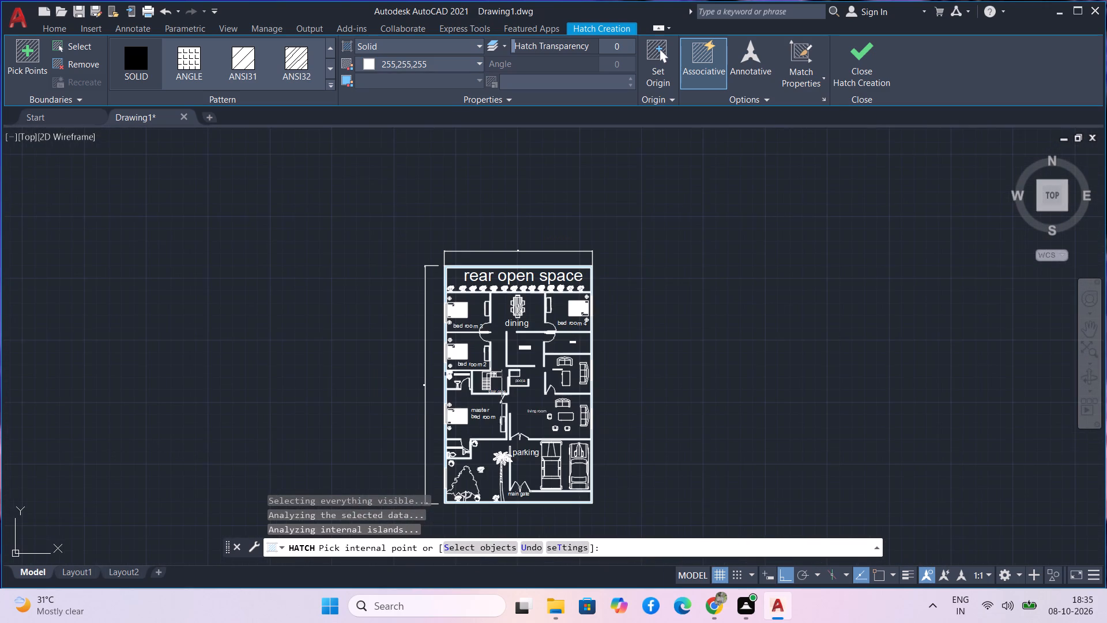
scroll(468, 464, up, 3)
scroll(409, 444, up, 2)
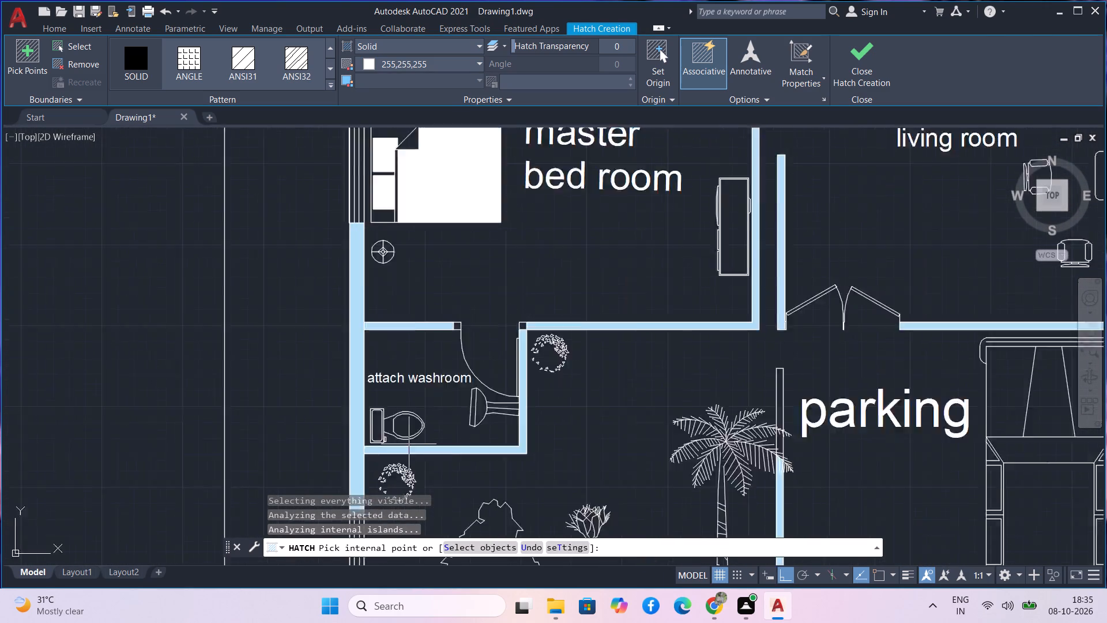
scroll(409, 444, up, 2)
click(386, 379)
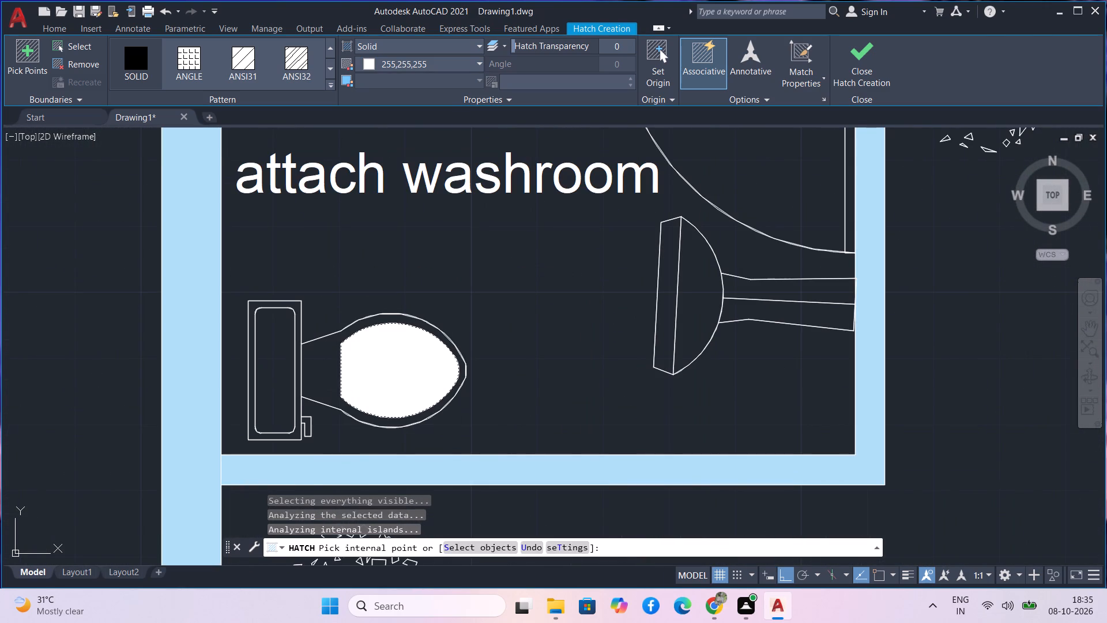
click(279, 386)
scroll(303, 426, up, 3)
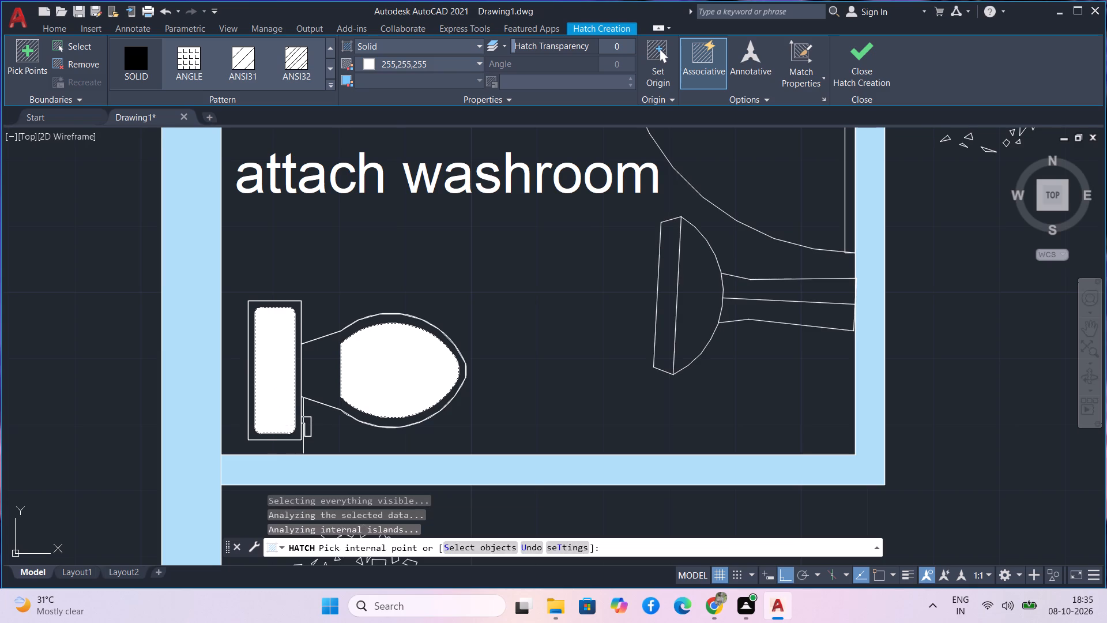
click(307, 428)
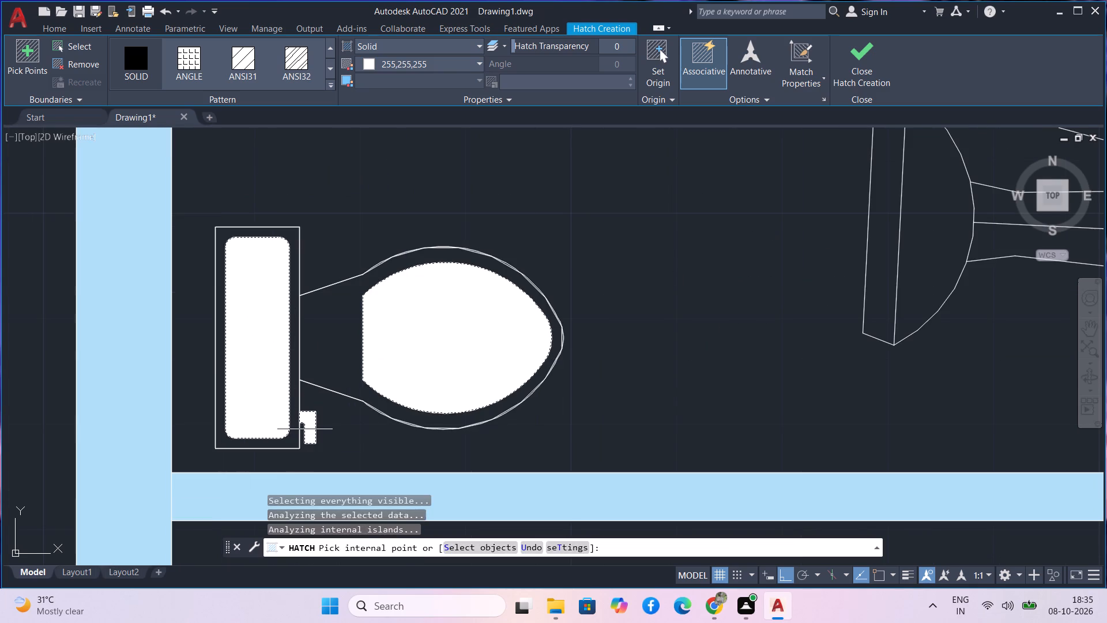
scroll(305, 429, down, 3)
scroll(461, 276, down, 2)
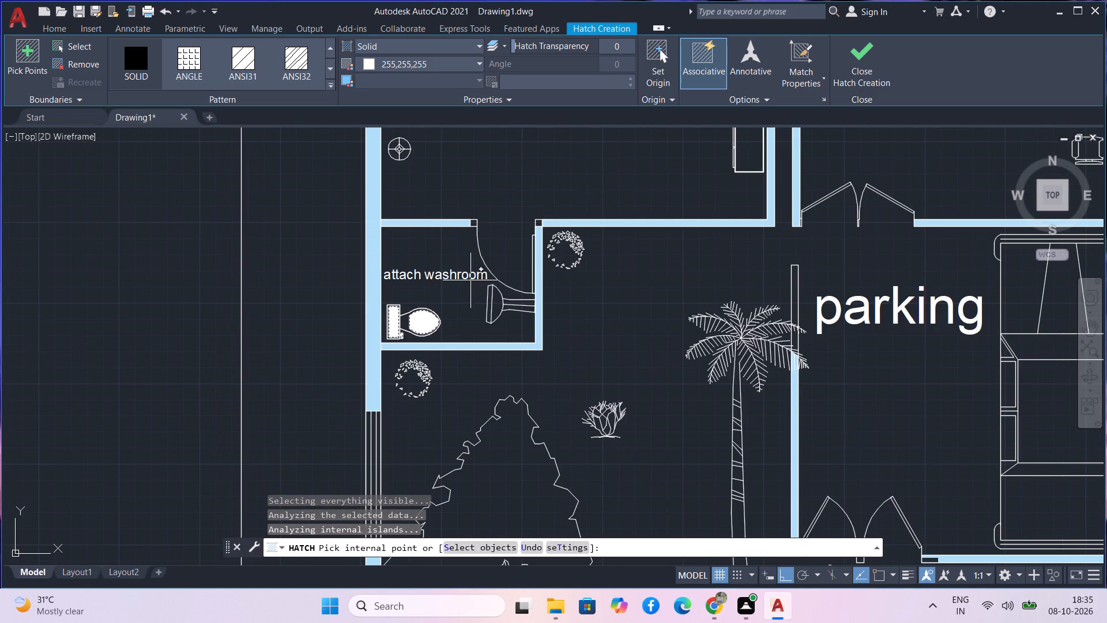
middle_drag(513, 213, 487, 309)
scroll(487, 309, down, 3)
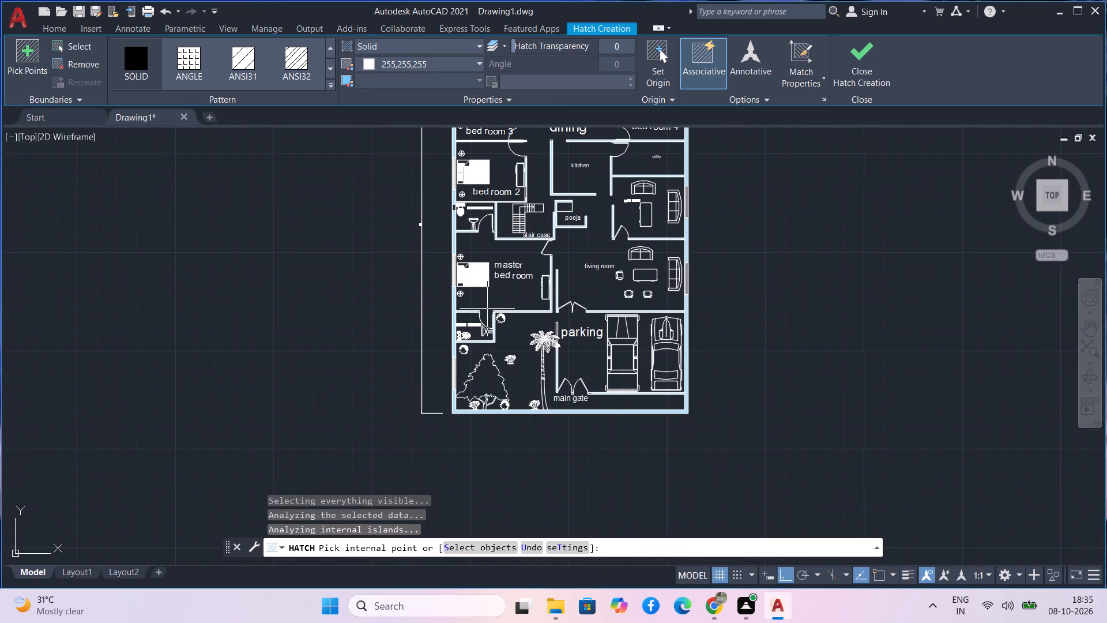
click(858, 65)
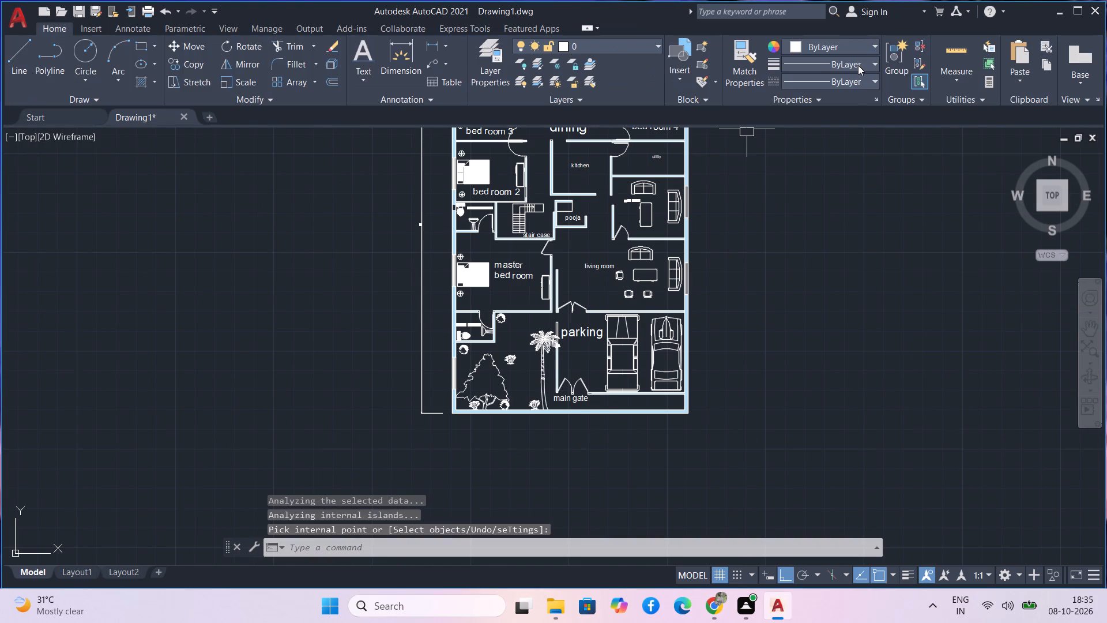
Start a new solid hatch and open the full colour selection for its fill colour.
middle_drag(823, 214, 778, 381)
middle_drag(778, 381, 749, 349)
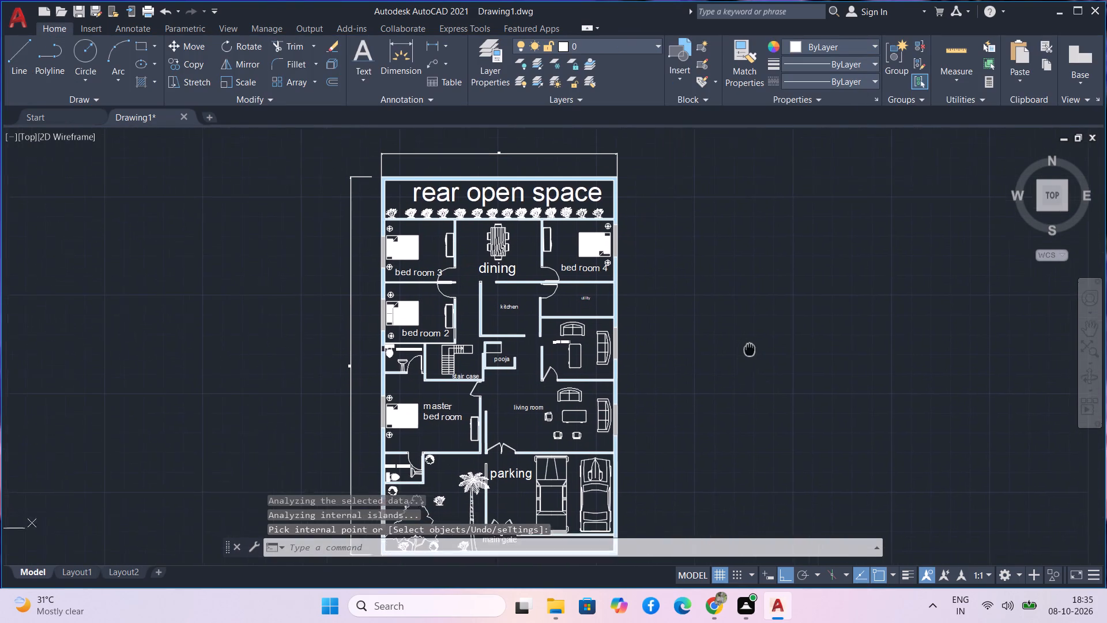
middle_drag(749, 349, 749, 348)
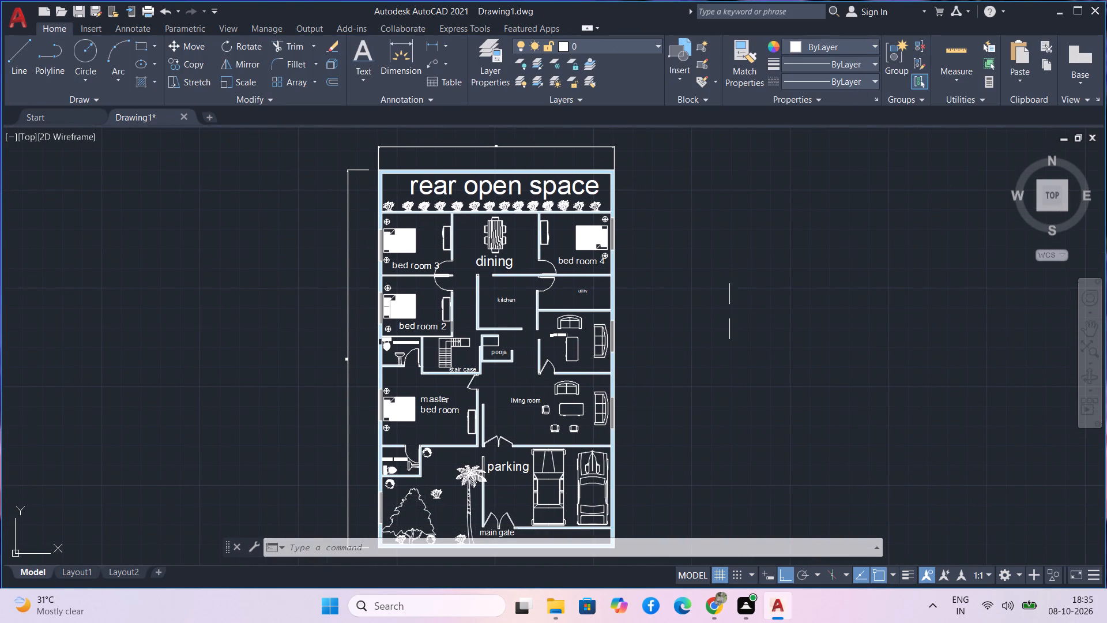
middle_drag(733, 324, 729, 305)
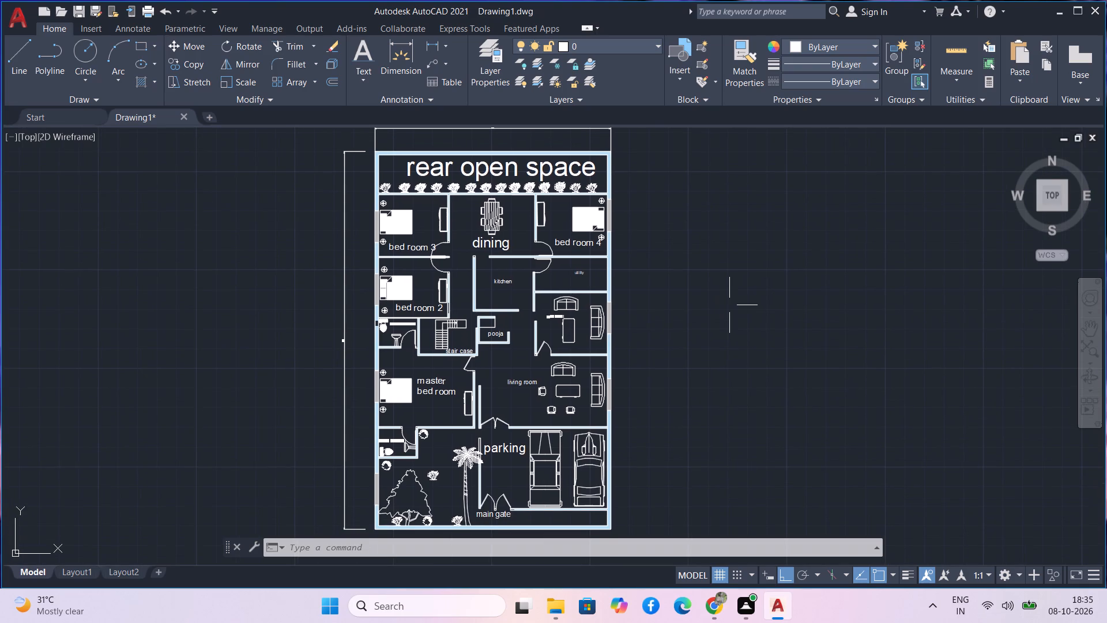
text(h h)
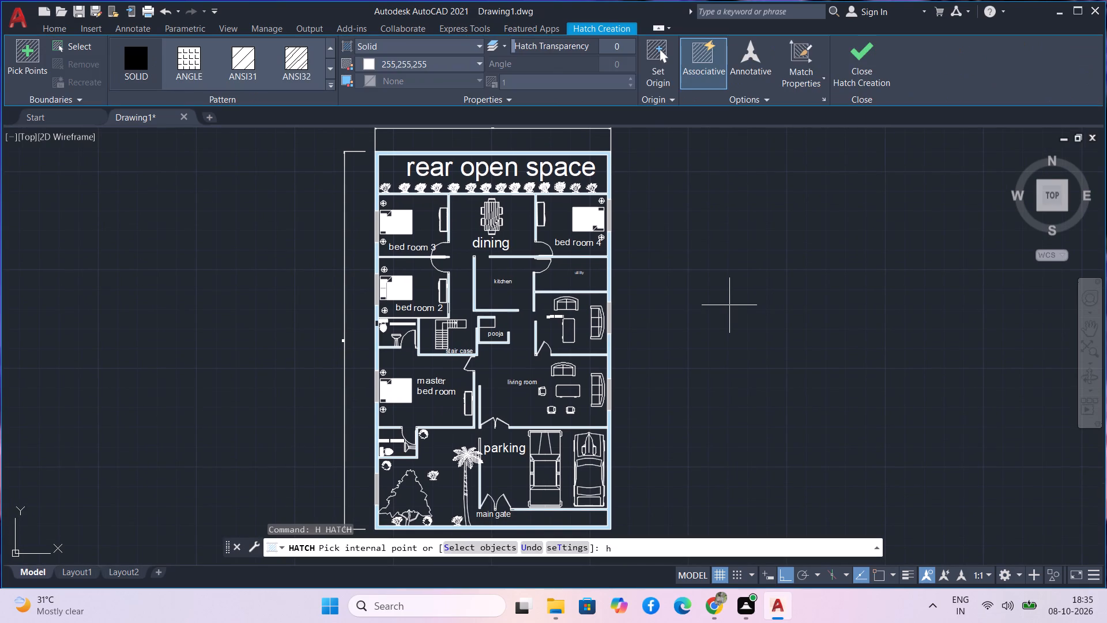
click(475, 62)
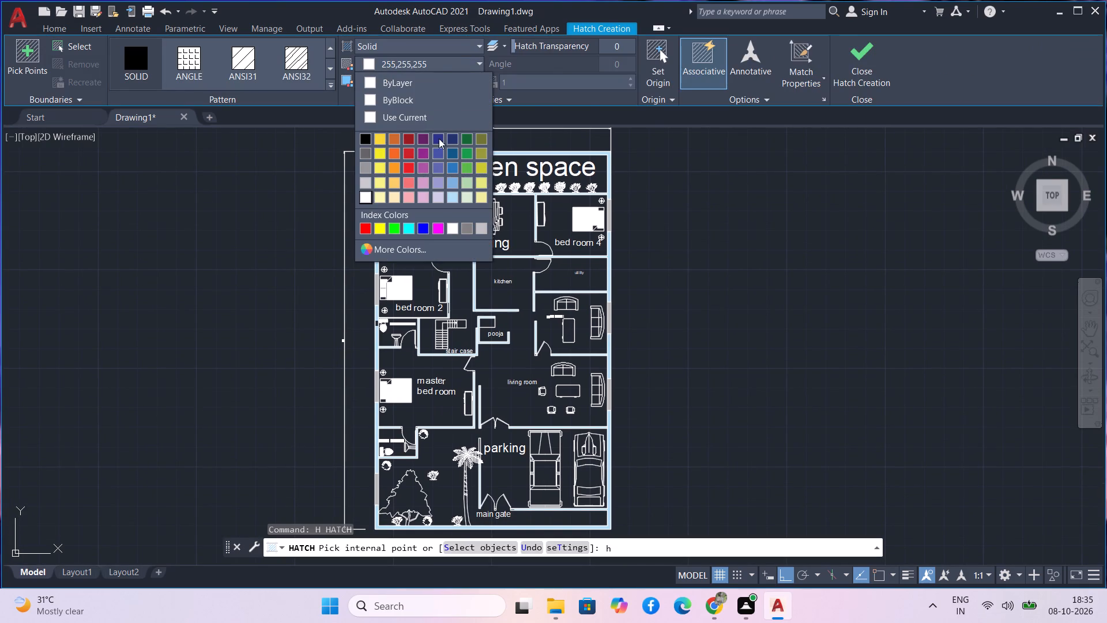
click(410, 248)
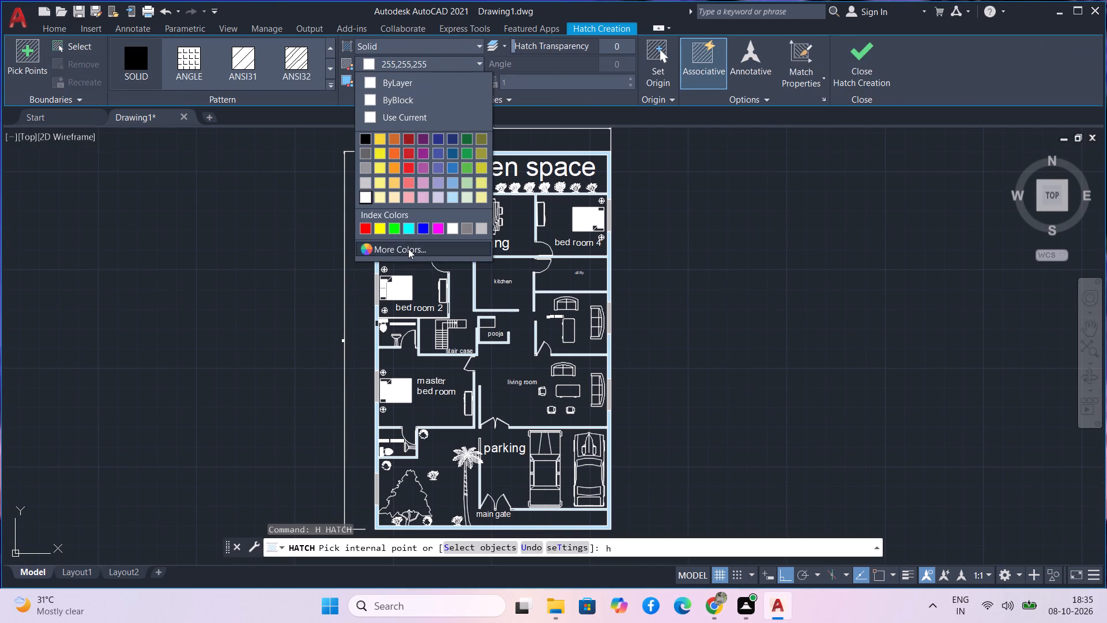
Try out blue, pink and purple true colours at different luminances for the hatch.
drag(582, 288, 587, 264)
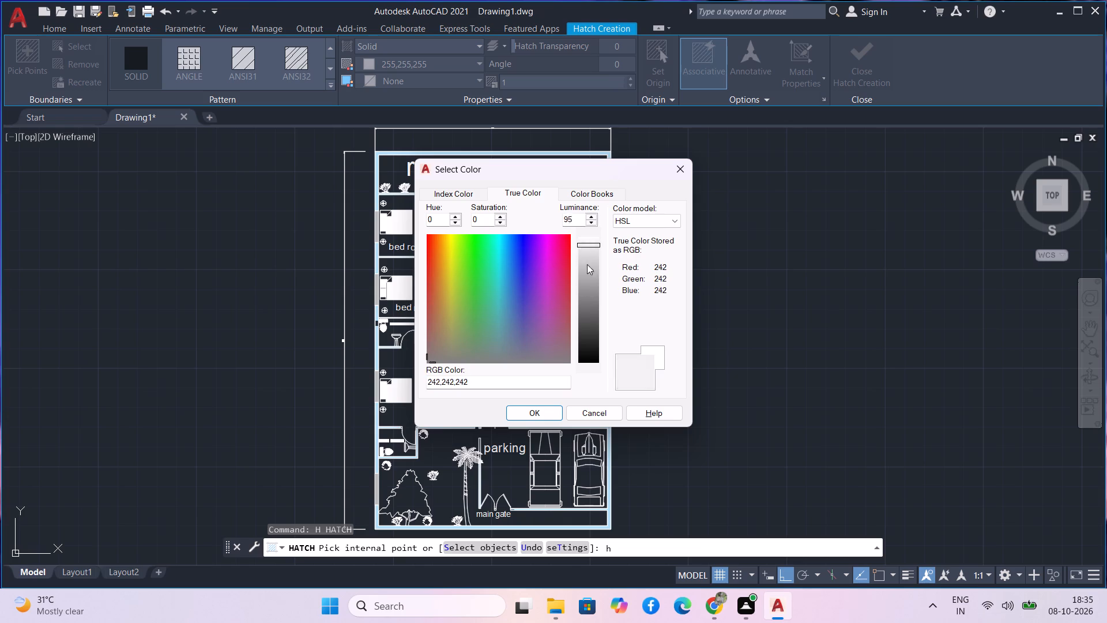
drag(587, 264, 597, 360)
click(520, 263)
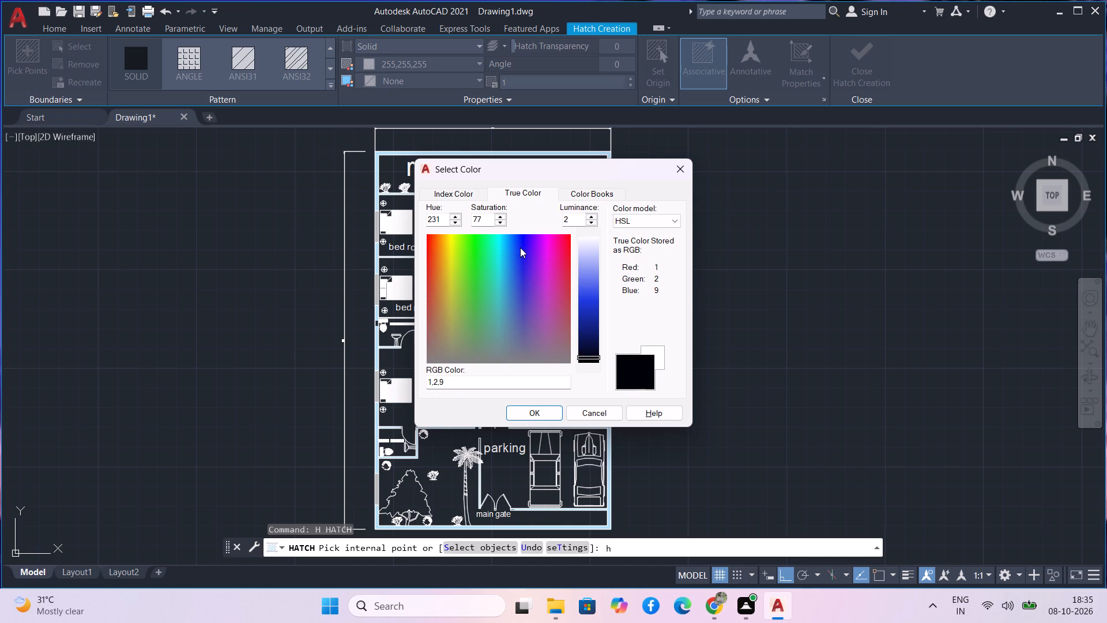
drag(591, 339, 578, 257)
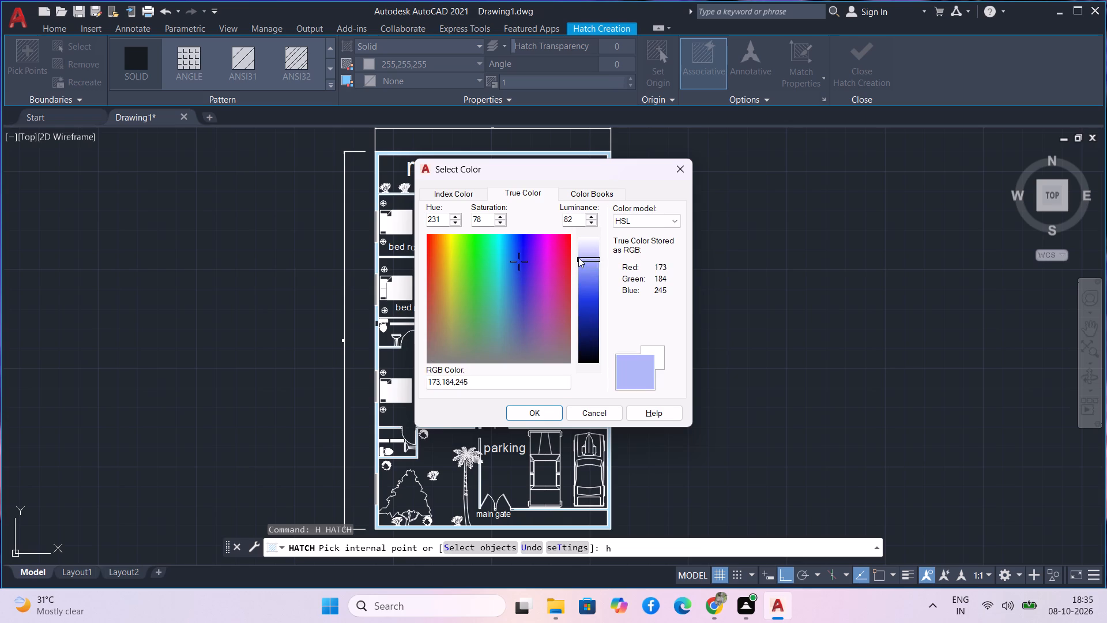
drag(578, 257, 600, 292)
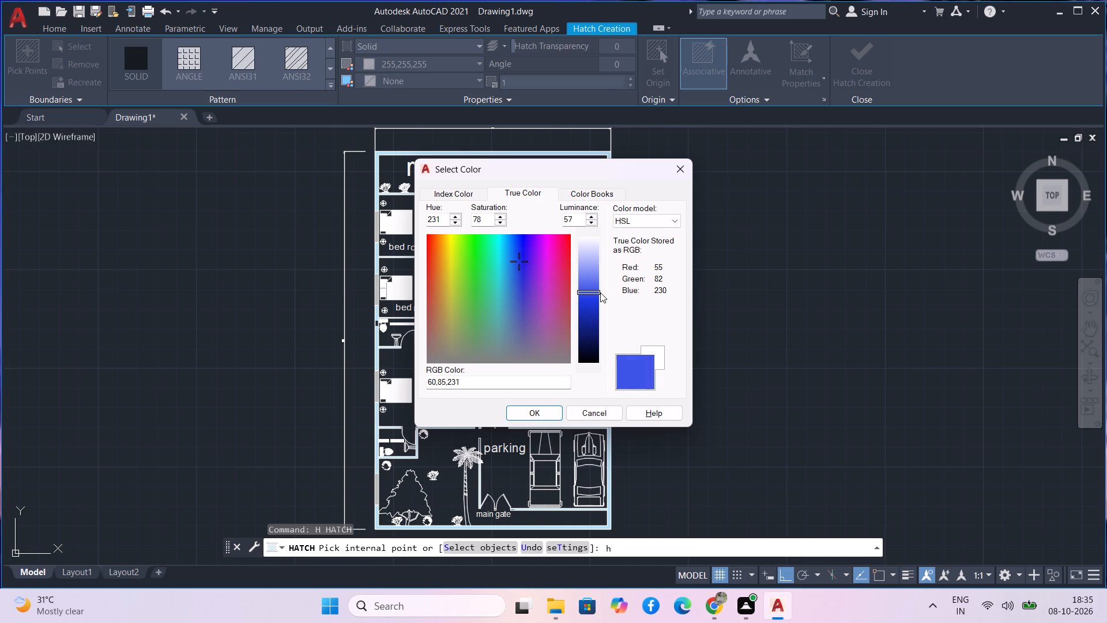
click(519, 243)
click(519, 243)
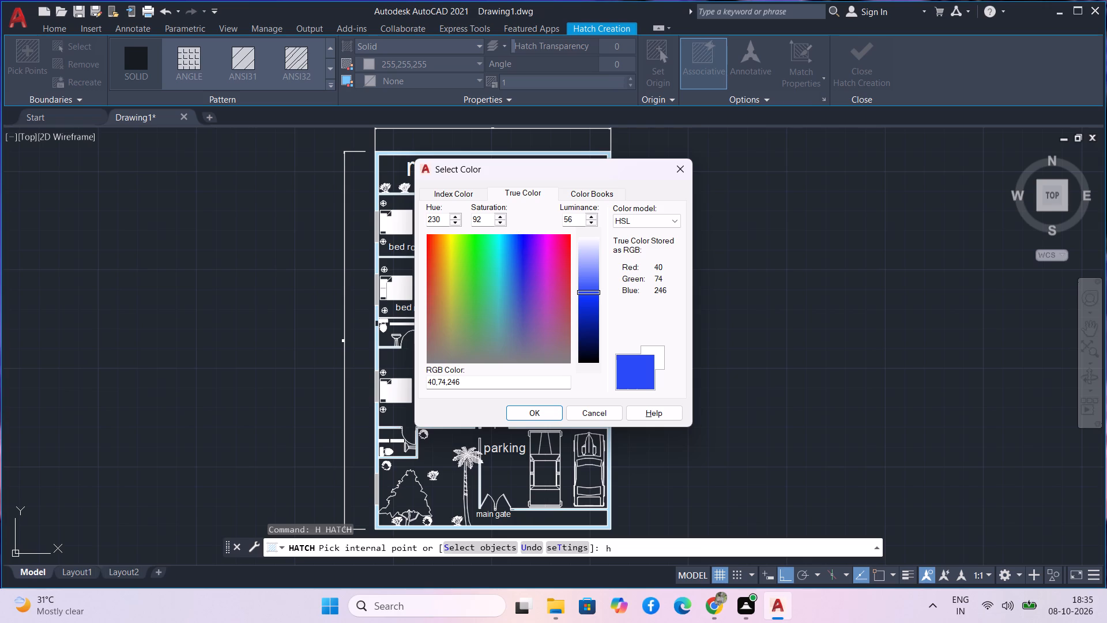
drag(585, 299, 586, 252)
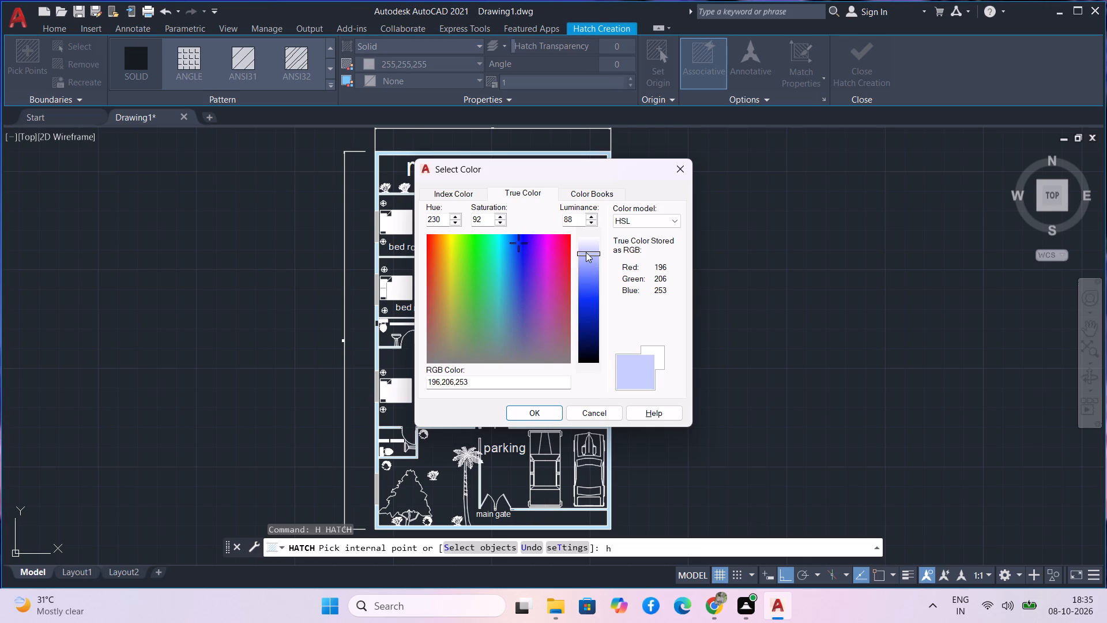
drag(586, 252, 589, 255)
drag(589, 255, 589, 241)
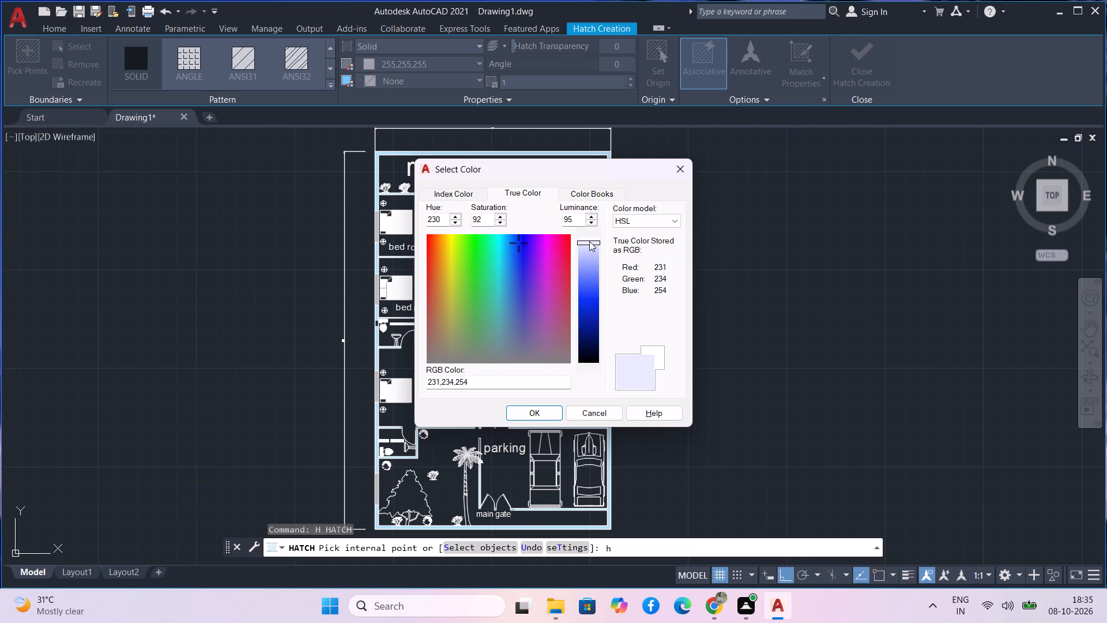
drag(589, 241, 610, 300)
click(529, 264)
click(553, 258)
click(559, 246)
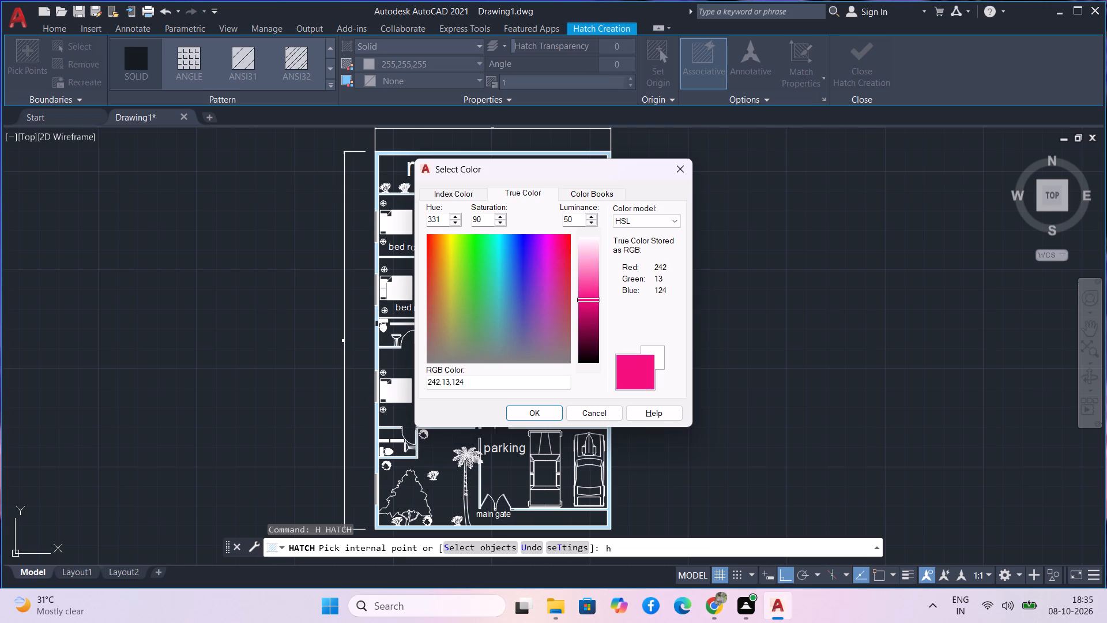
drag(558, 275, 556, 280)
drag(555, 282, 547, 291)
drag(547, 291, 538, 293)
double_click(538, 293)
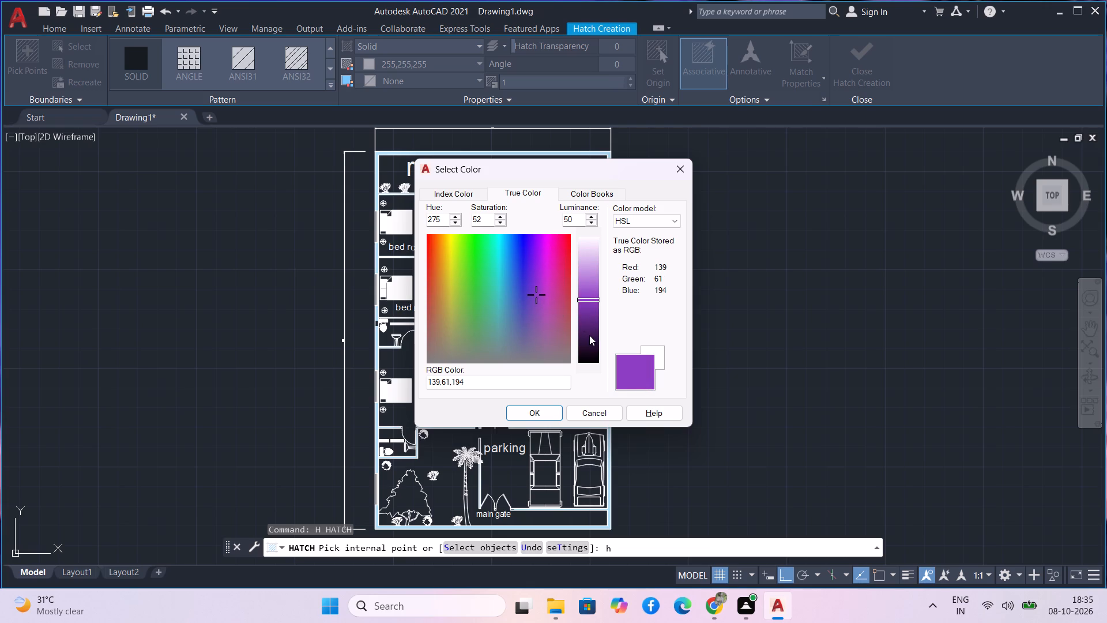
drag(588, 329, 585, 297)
Set the hatch's true colour to light green, RGB 209,241,162.
drag(490, 305, 476, 297)
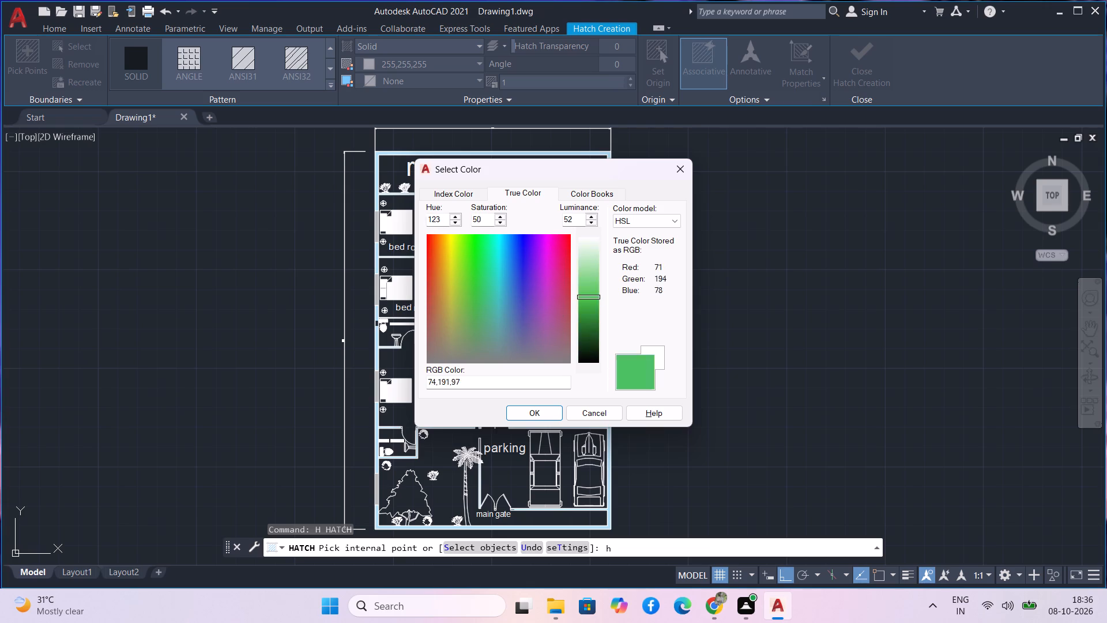
drag(476, 297, 466, 288)
click(464, 286)
click(461, 267)
drag(590, 301, 590, 300)
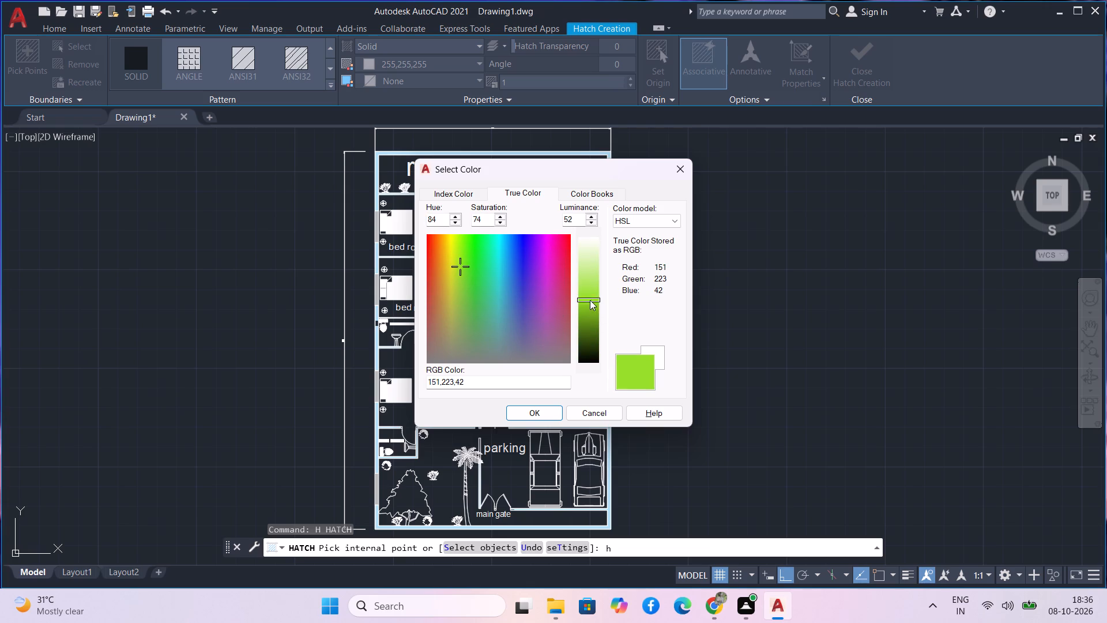
drag(590, 300, 579, 264)
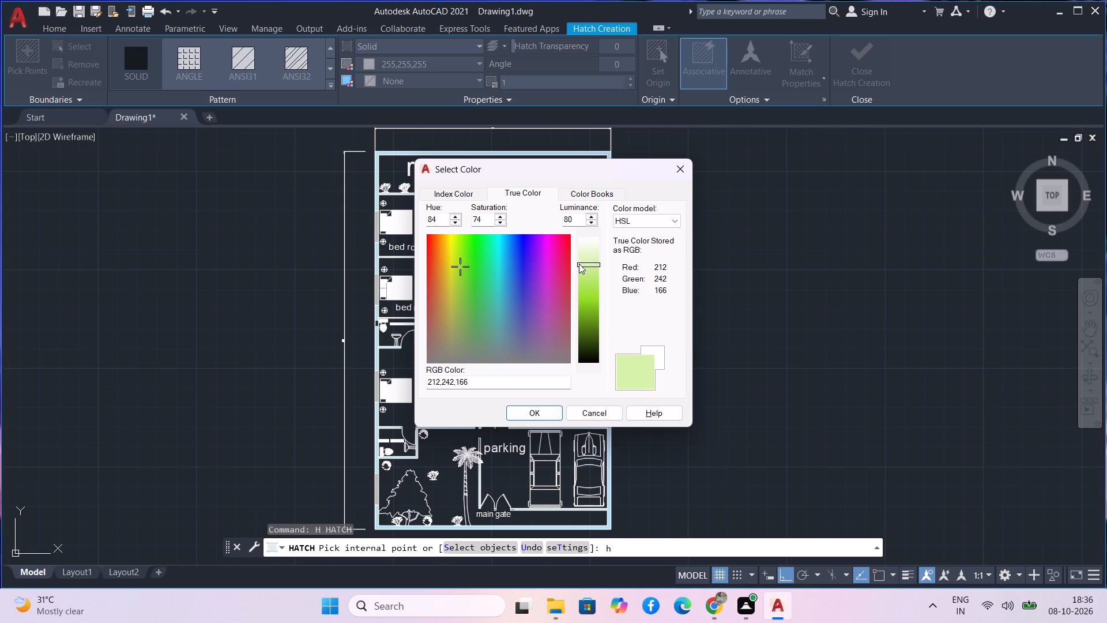
drag(579, 264, 582, 273)
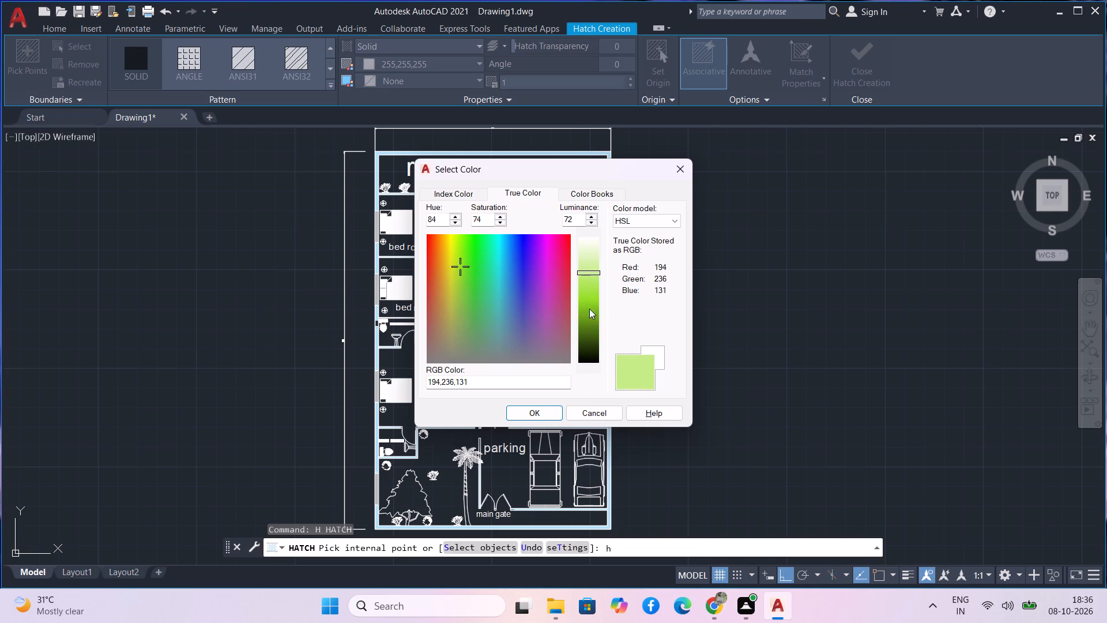
drag(591, 274, 588, 264)
click(538, 410)
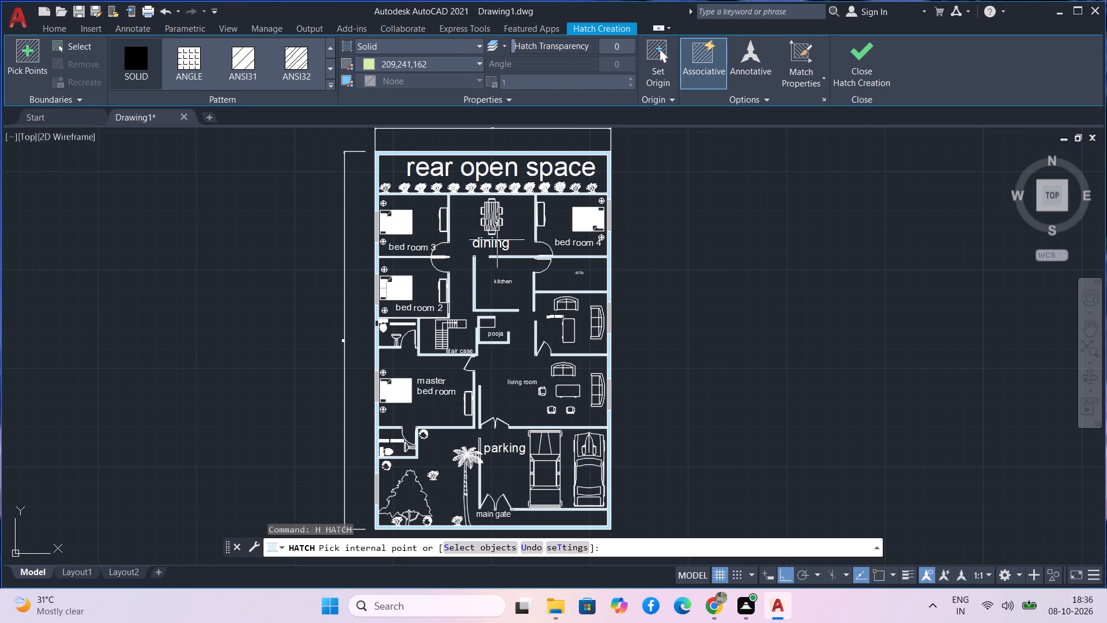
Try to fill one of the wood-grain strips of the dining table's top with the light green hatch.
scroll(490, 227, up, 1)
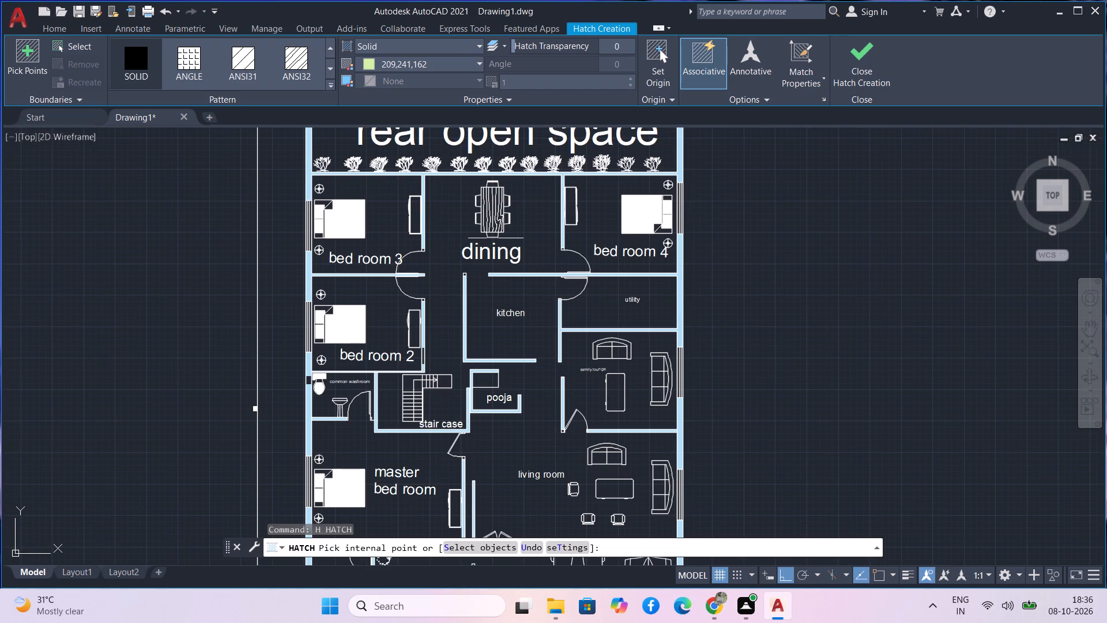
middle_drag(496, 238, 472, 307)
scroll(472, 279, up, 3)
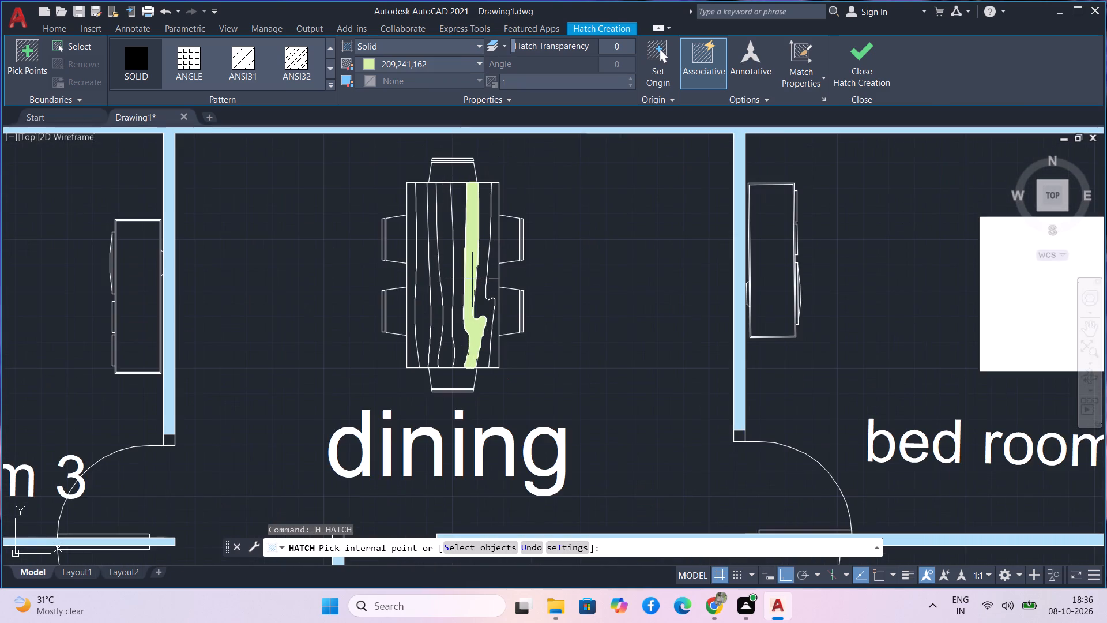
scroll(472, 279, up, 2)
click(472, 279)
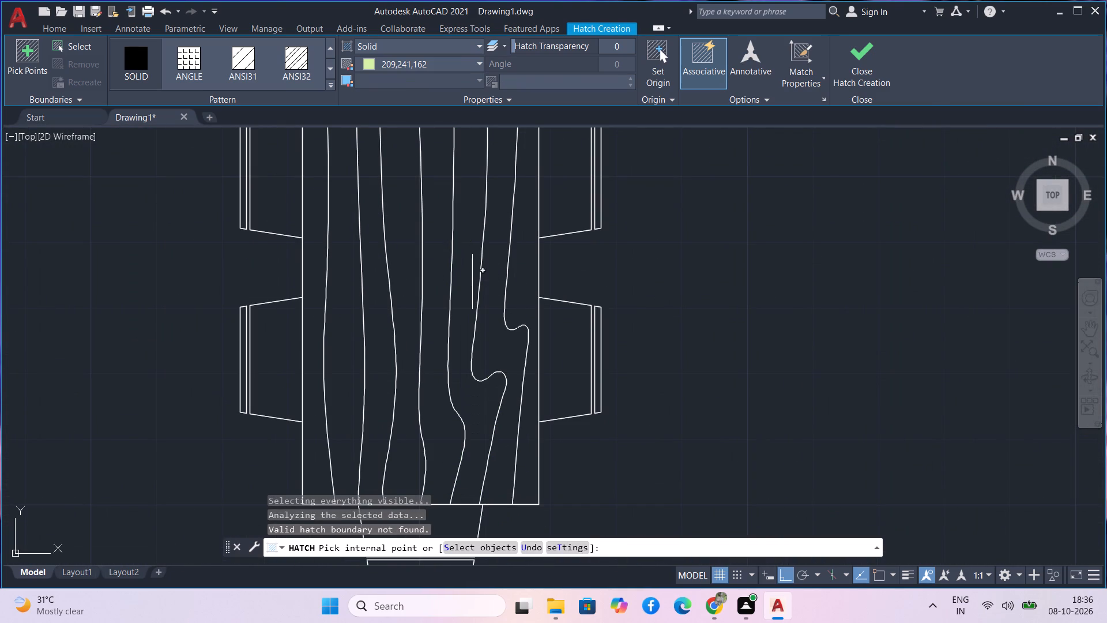
Fill the seats of the four chairs along the dining table's two long sides with the light green solid hatch.
scroll(507, 321, down, 3)
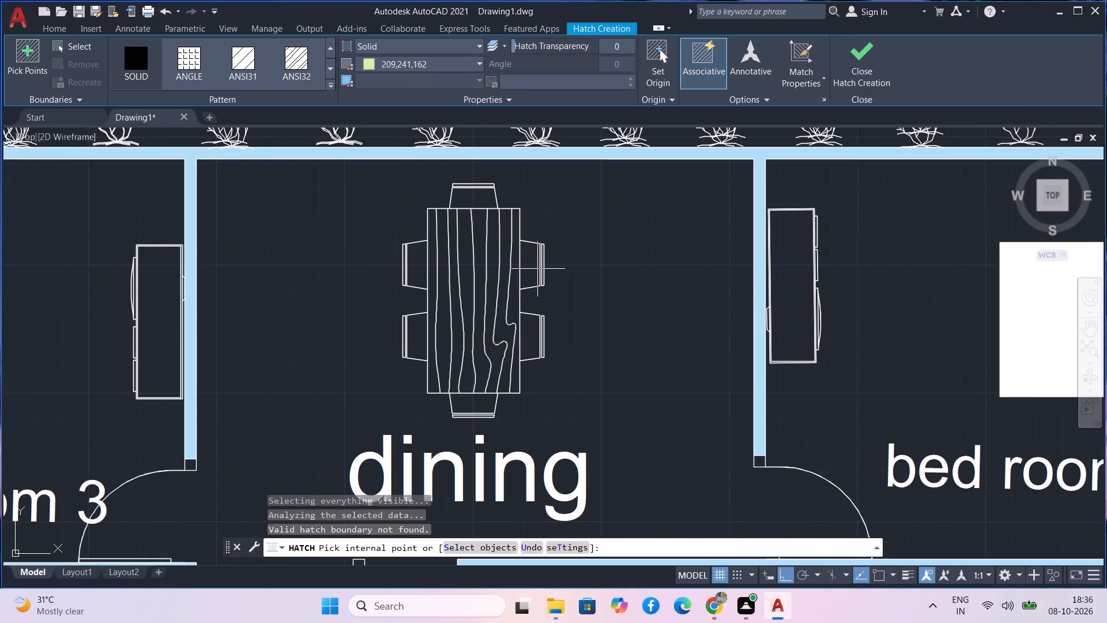
scroll(532, 267, up, 4)
click(532, 267)
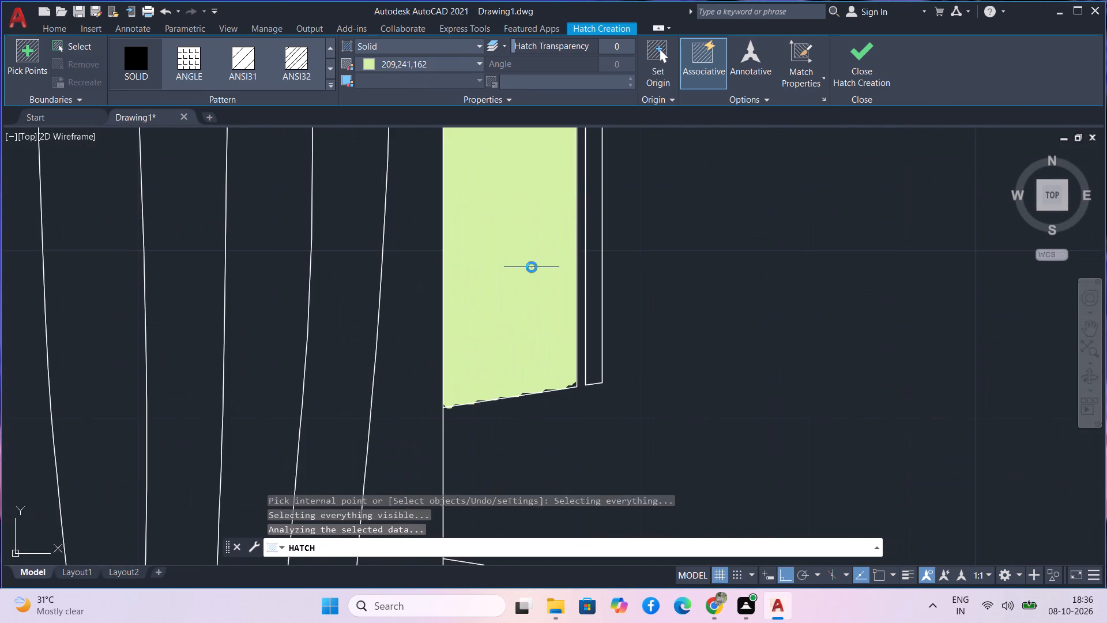
scroll(533, 280, down, 2)
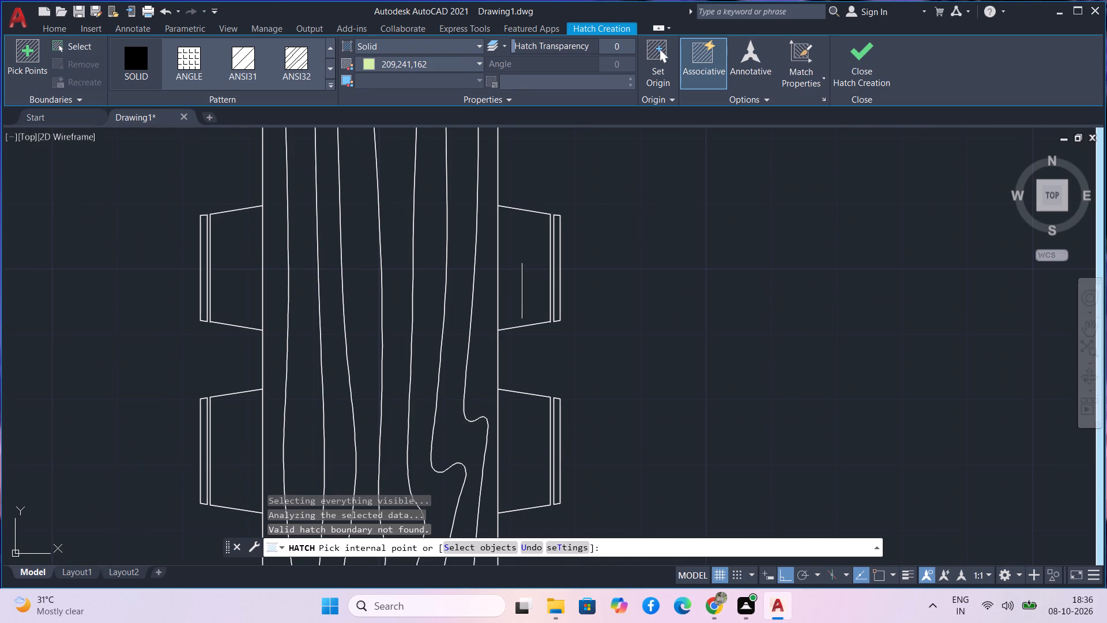
click(529, 282)
click(529, 423)
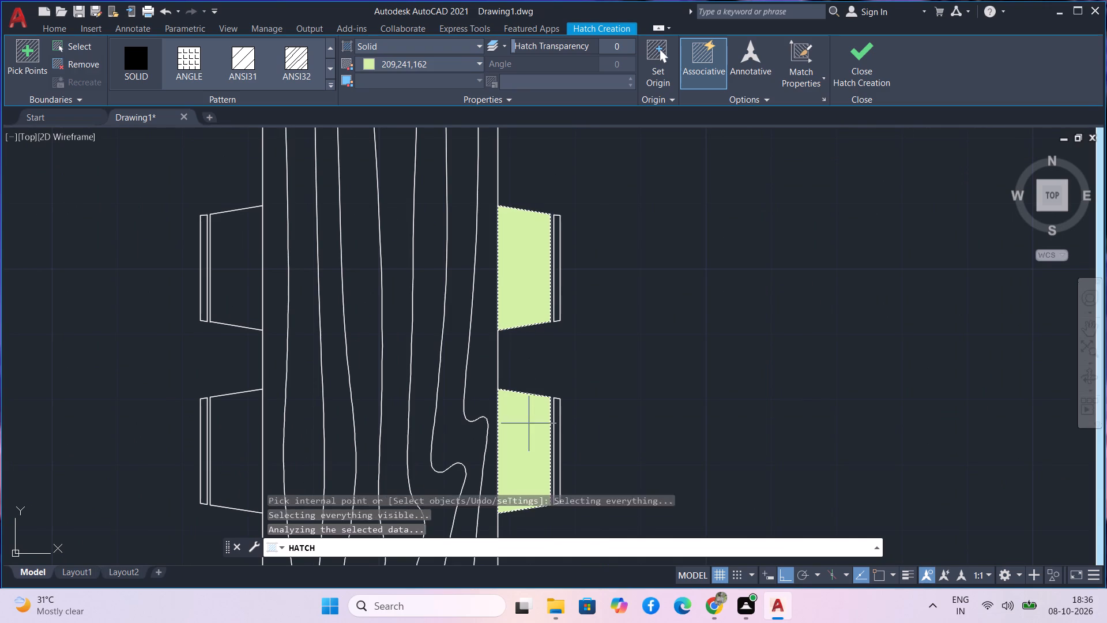
click(253, 287)
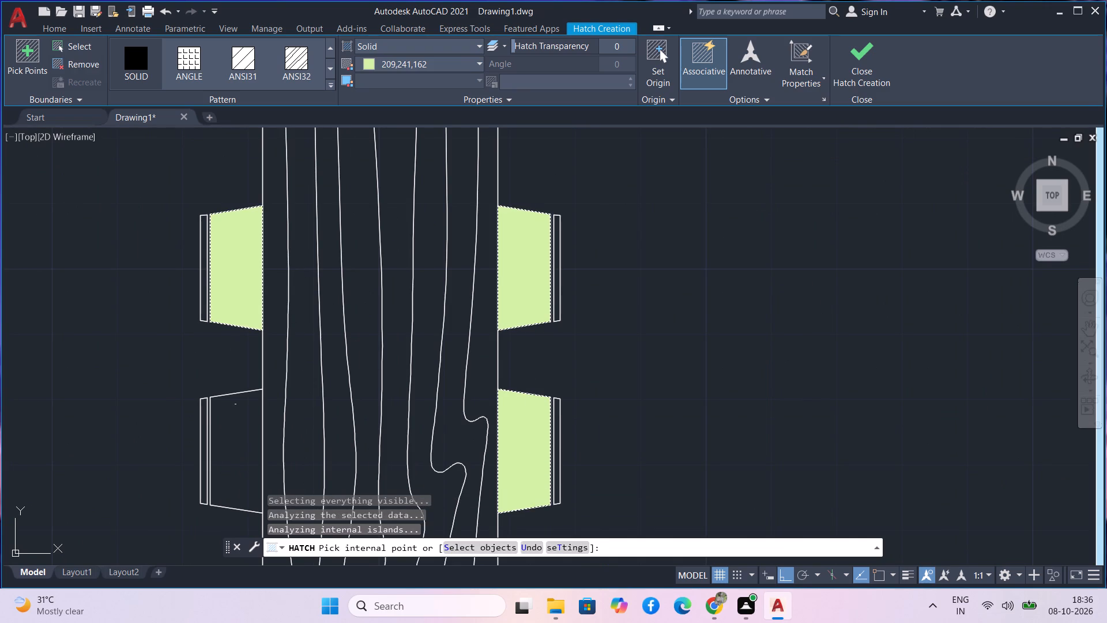
click(232, 433)
Add the light green solid hatch to the seats of the two chairs at the dining table's ends, and finish hatching.
scroll(239, 391, down, 2)
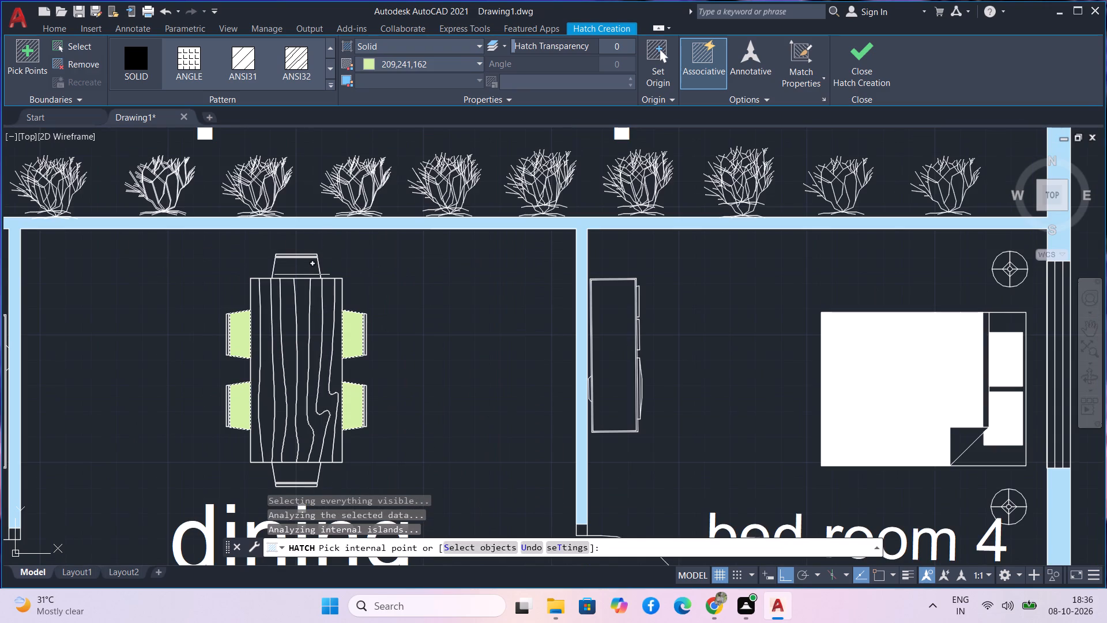
scroll(302, 275, up, 1)
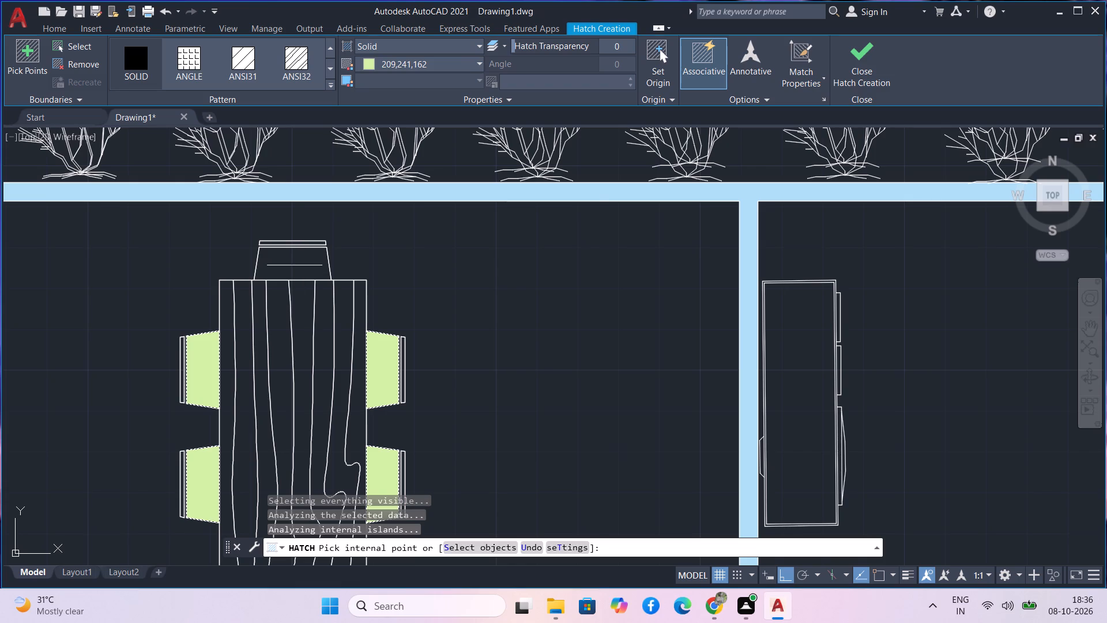
click(295, 265)
scroll(297, 321, down, 1)
scroll(302, 451, down, 1)
middle_drag(302, 453, 294, 322)
scroll(293, 321, up, 3)
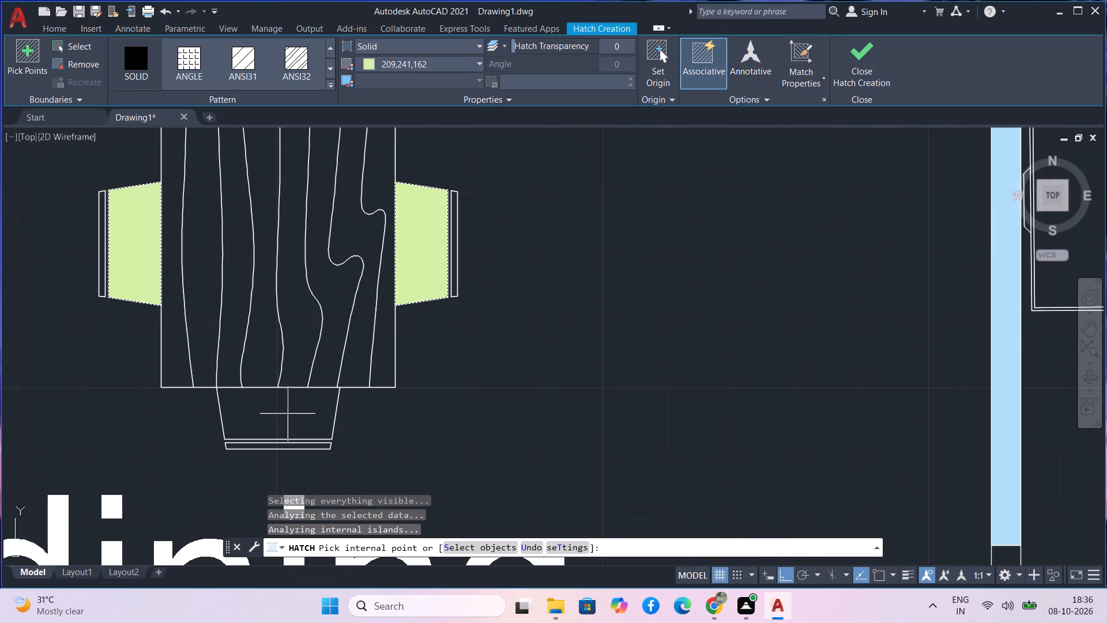
click(288, 414)
scroll(305, 387, down, 1)
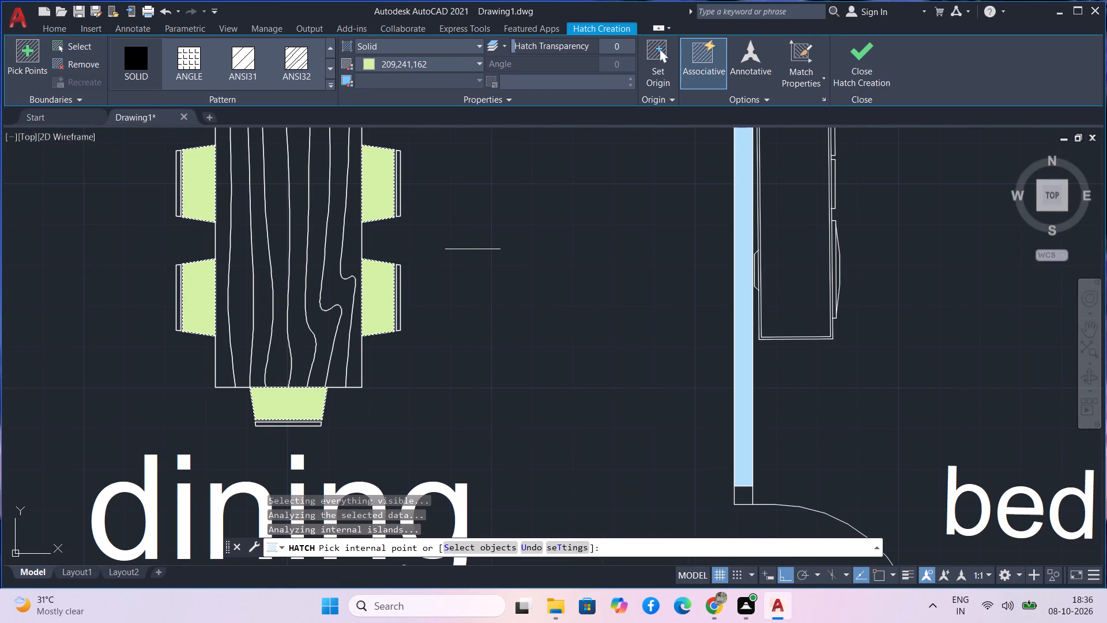
scroll(473, 249, down, 2)
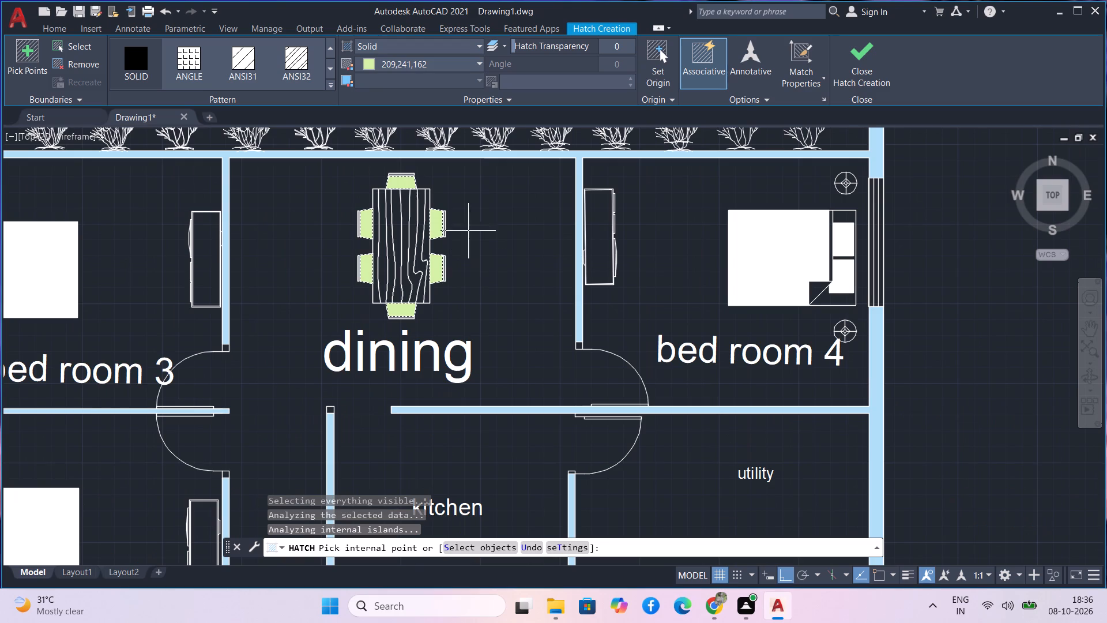
click(849, 66)
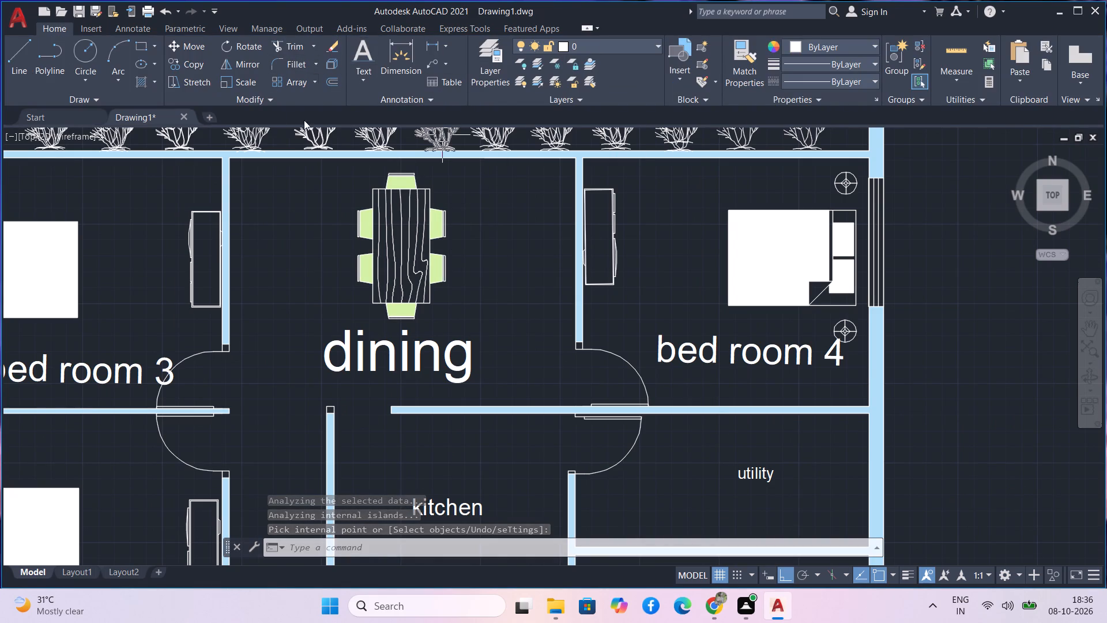
Start a solid hatch coloured ByBlock and fill the backrests of the dining table's upper-end chair and two upper side chairs.
text(h)
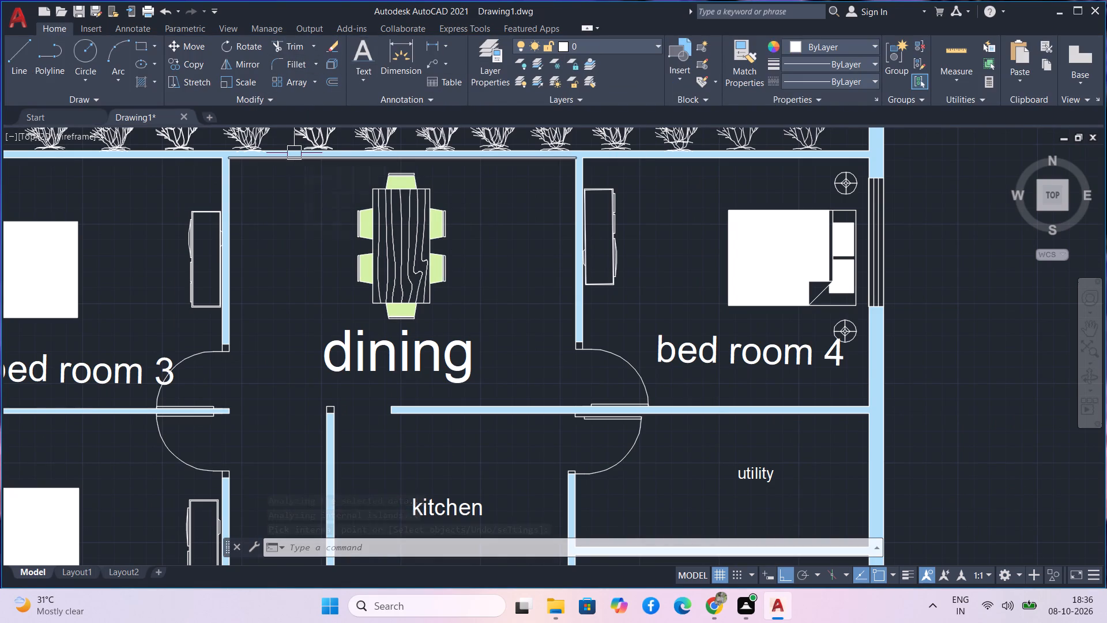
key(space)
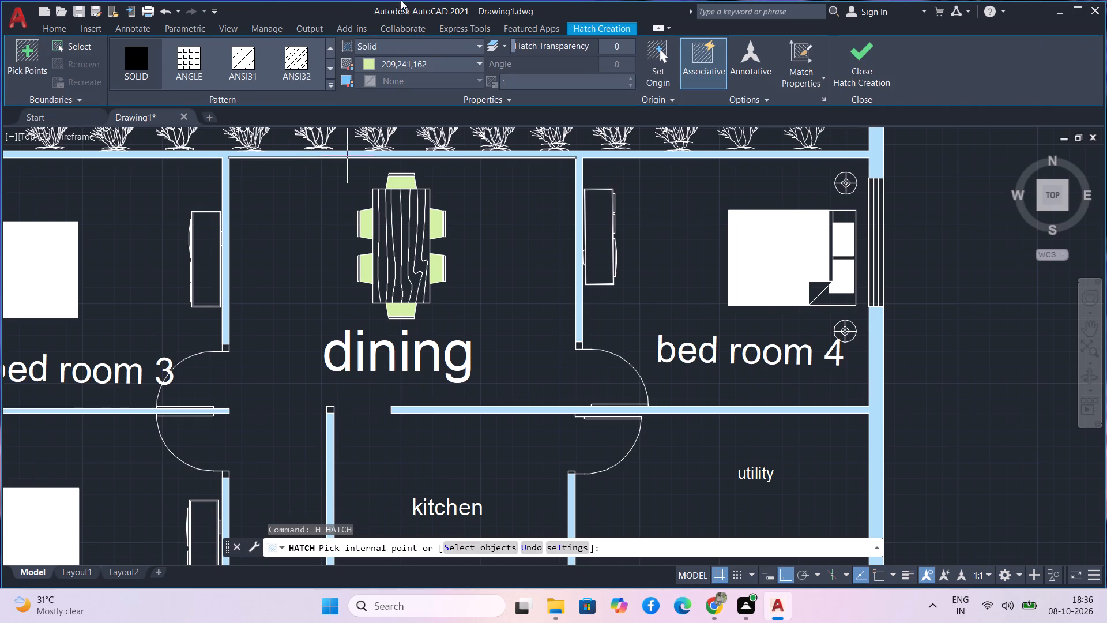
click(399, 68)
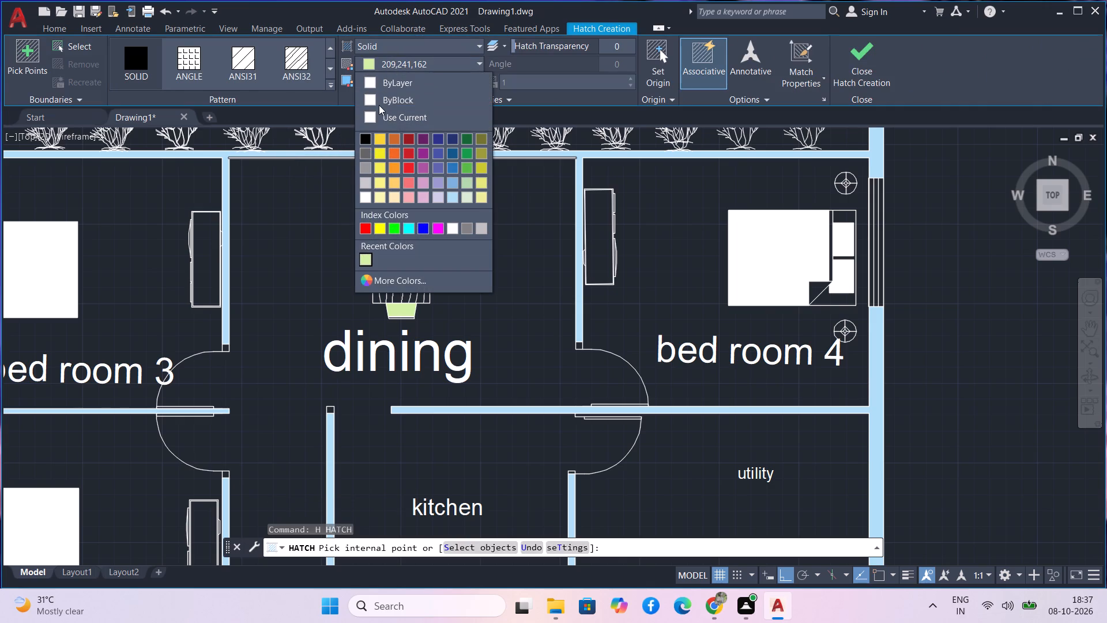
click(378, 103)
scroll(400, 166, up, 6)
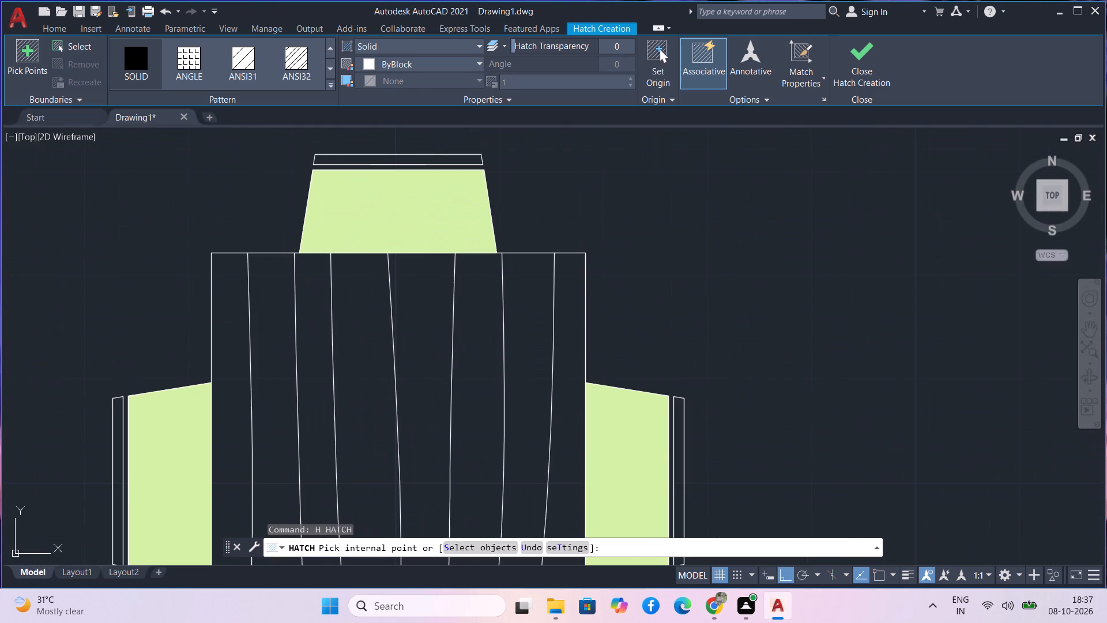
click(398, 159)
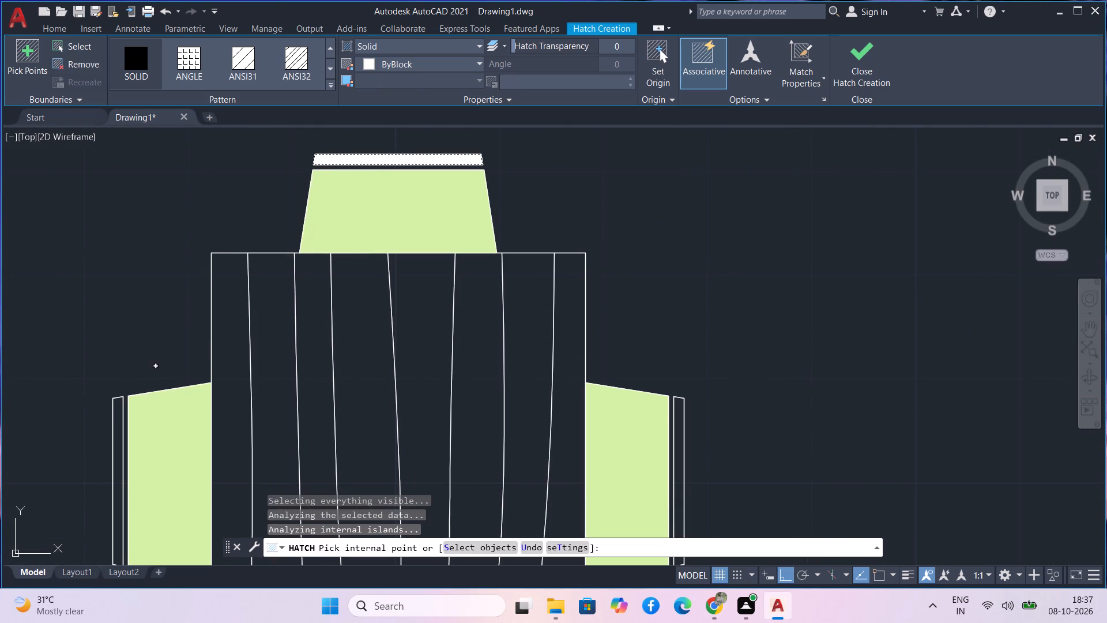
middle_drag(182, 284, 364, 122)
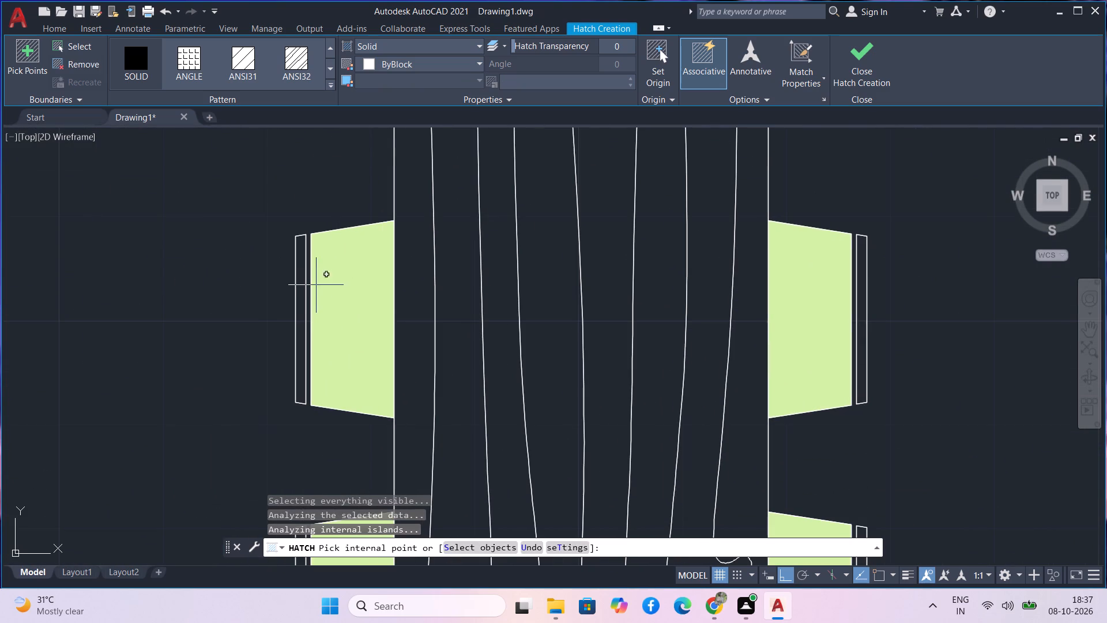
click(298, 297)
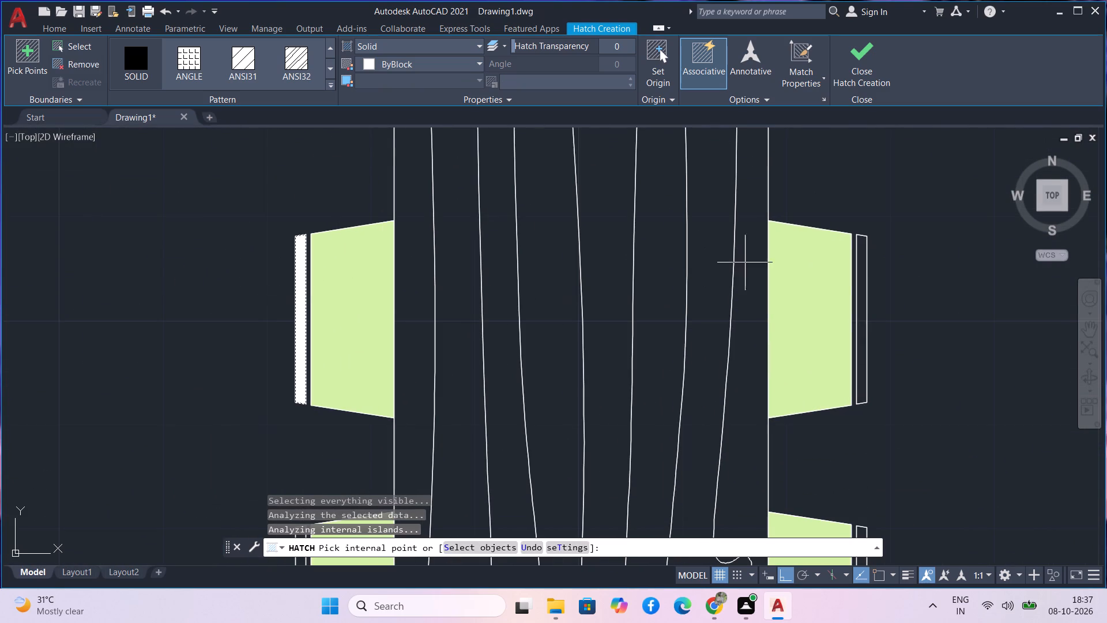
click(860, 282)
Add the ByBlock solid hatch to the backrest of the chair at the dining table's lower end.
scroll(766, 260, down, 3)
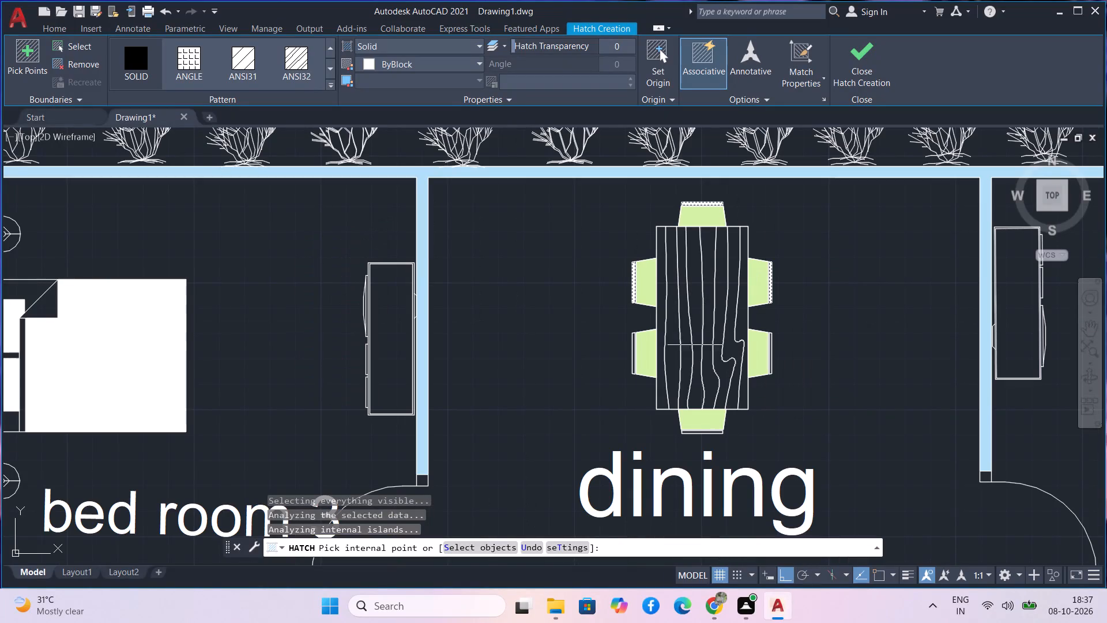
scroll(702, 431, up, 3)
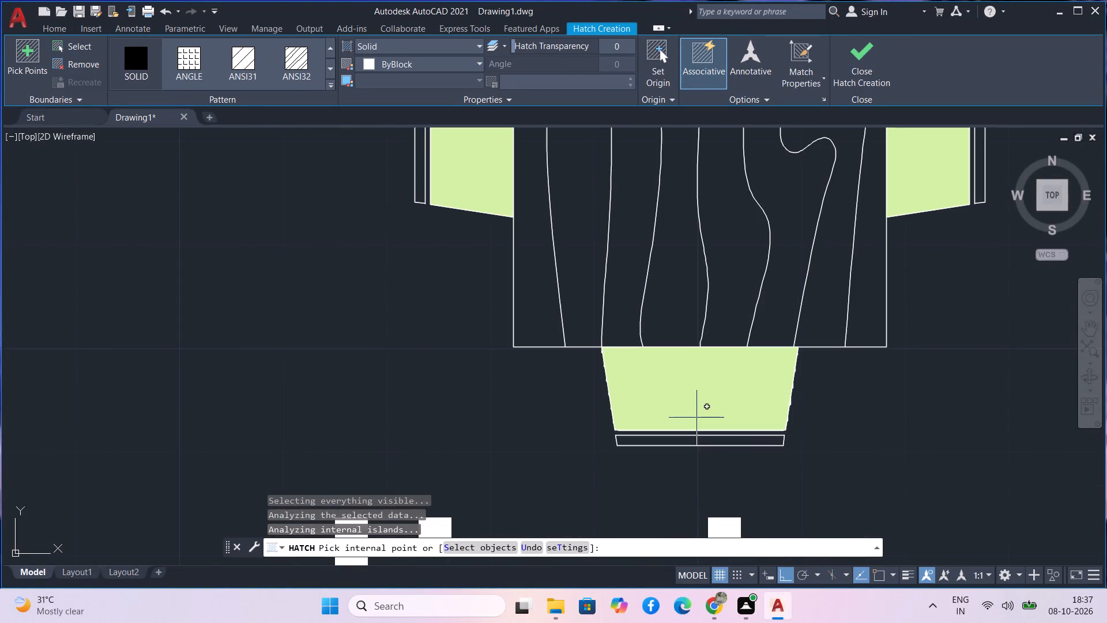
middle_drag(696, 418, 571, 284)
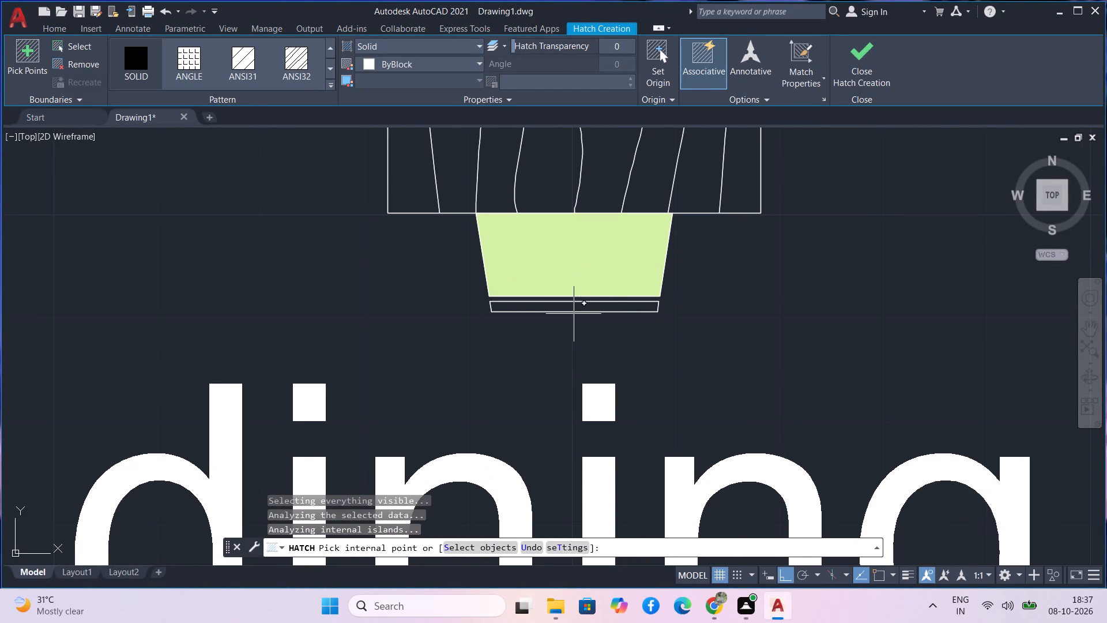
scroll(573, 311, up, 4)
click(570, 287)
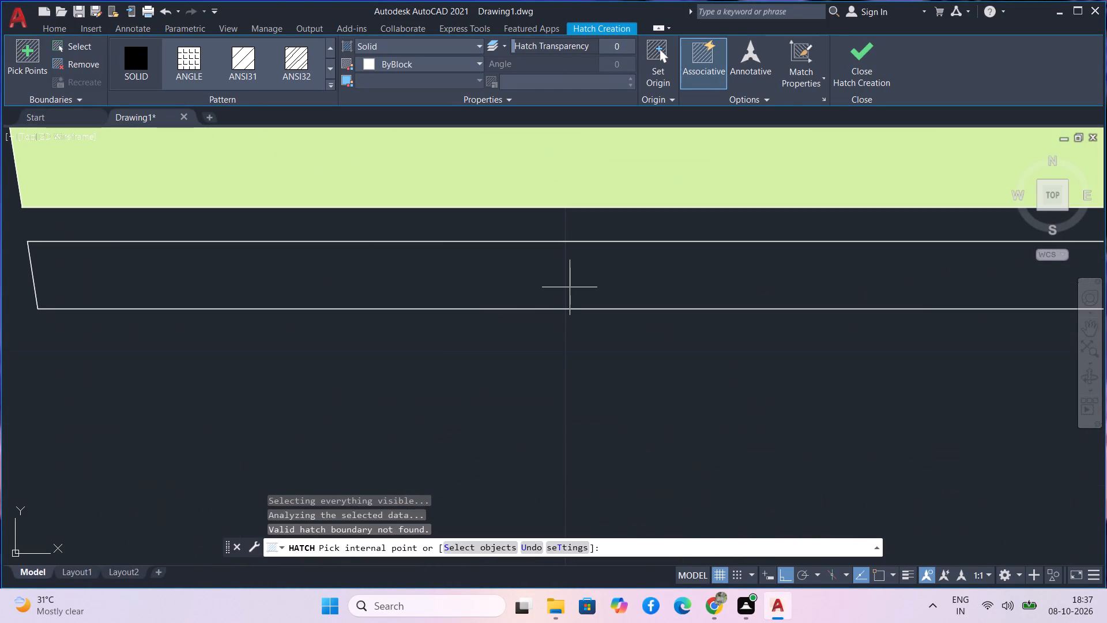
click(604, 271)
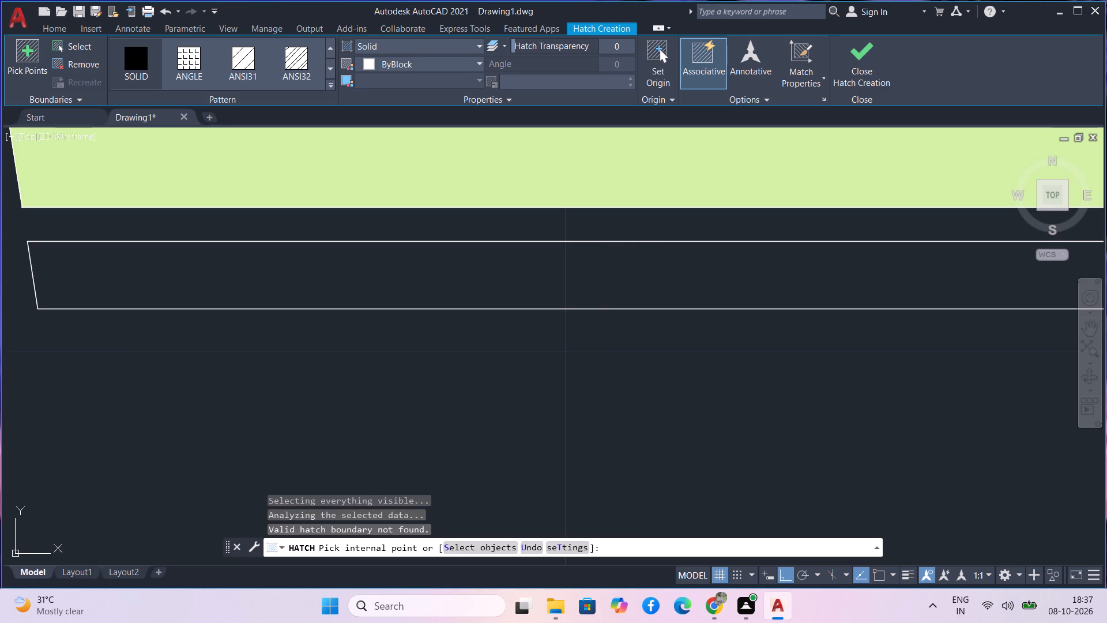
scroll(604, 271, down, 1)
click(604, 271)
Add the ByBlock solid hatch to the backrest of the lower chair on the dining table's left side.
scroll(604, 271, down, 3)
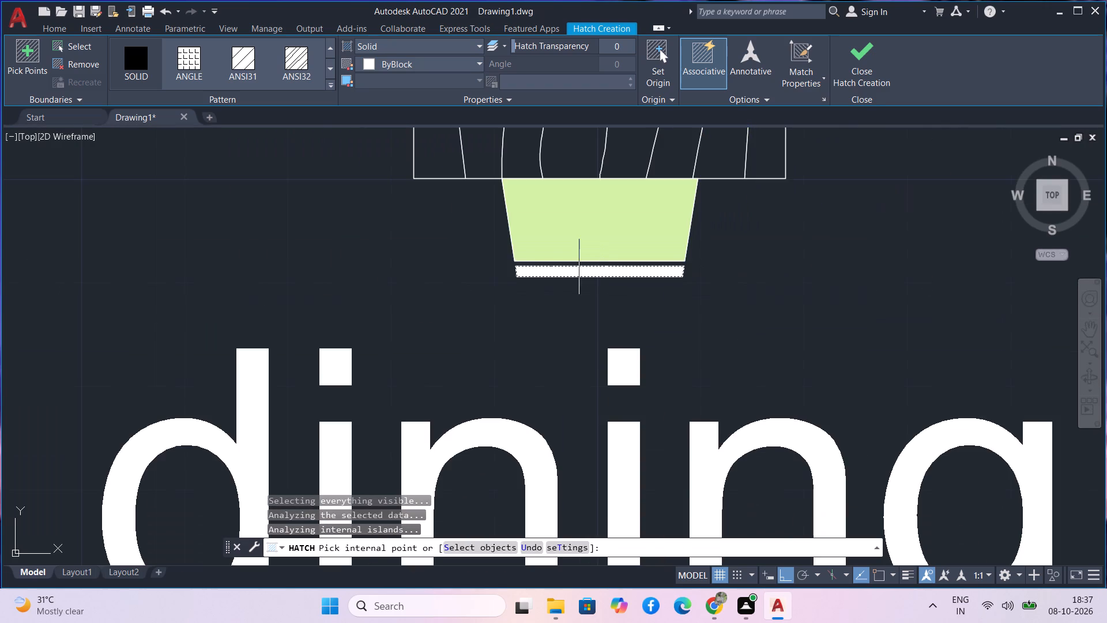
middle_drag(481, 207, 498, 320)
scroll(495, 317, down, 1)
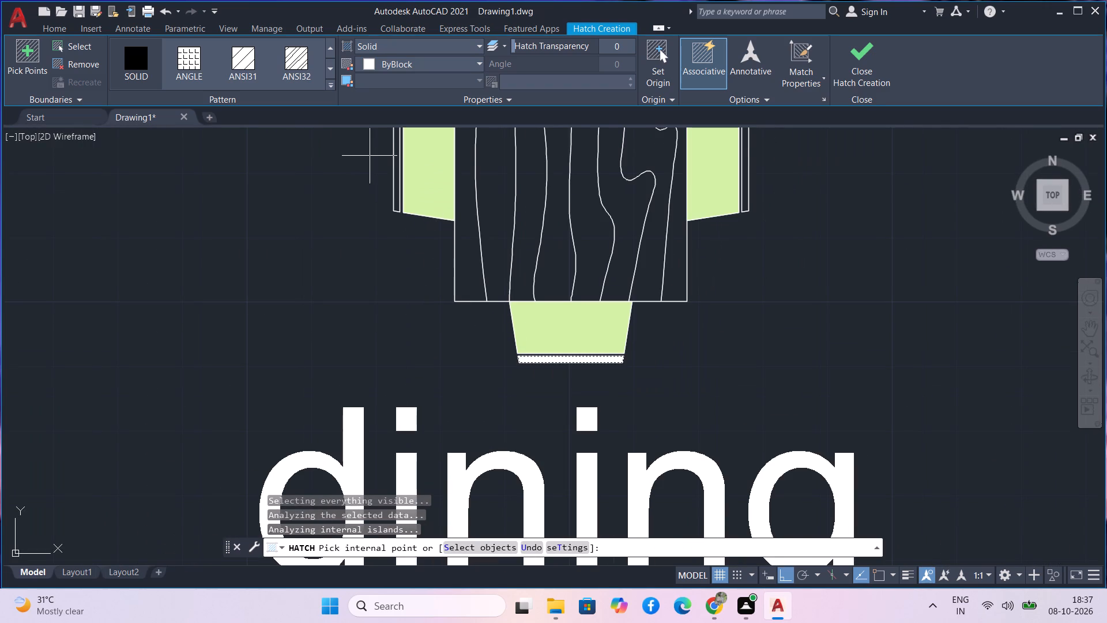
middle_drag(367, 178, 372, 239)
scroll(407, 243, up, 3)
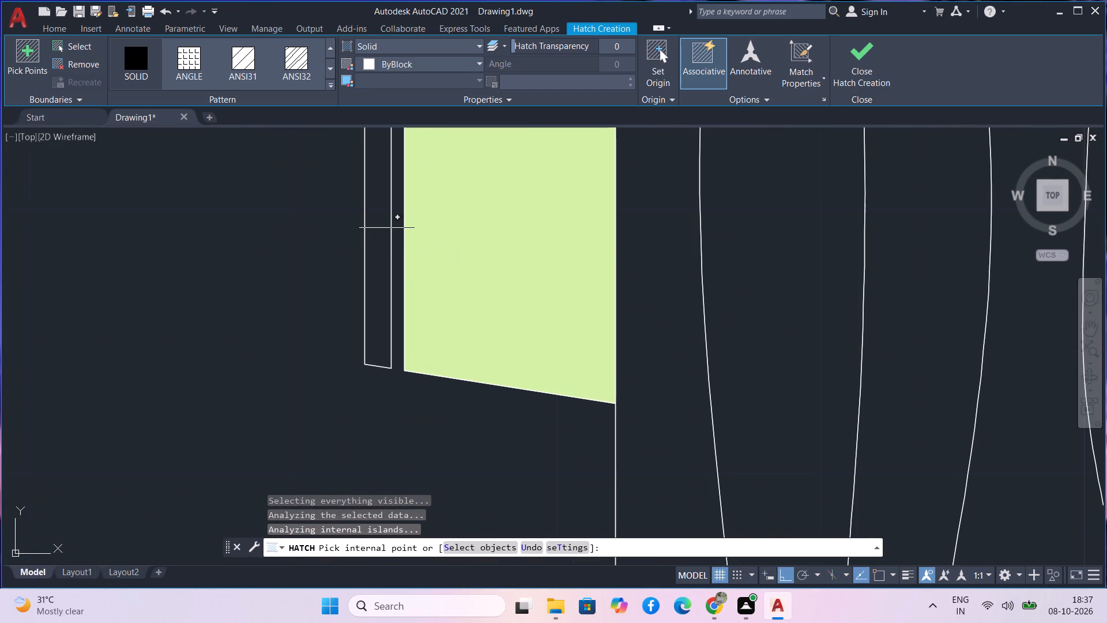
click(382, 231)
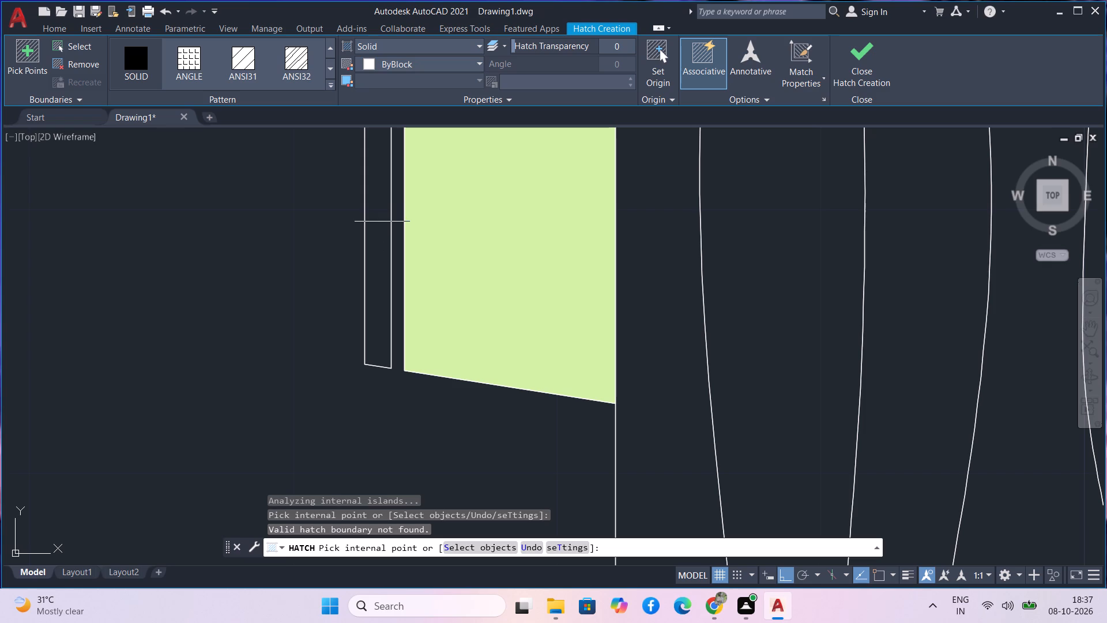
double_click(382, 222)
middle_drag(379, 219, 377, 292)
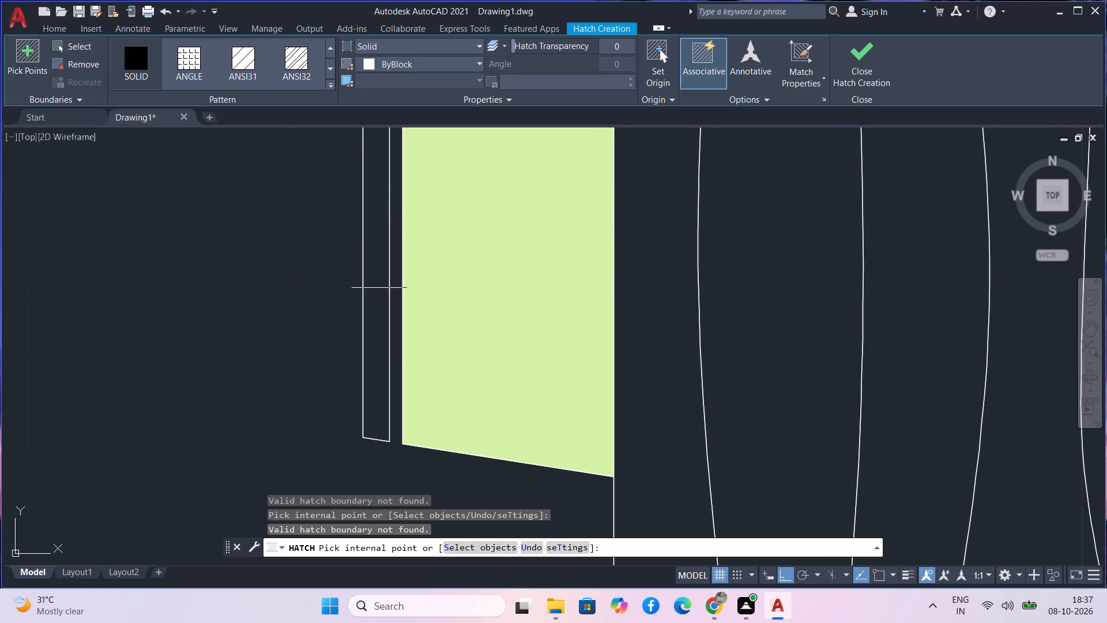
click(377, 245)
scroll(377, 245, down, 1)
middle_drag(377, 245, 375, 332)
click(375, 310)
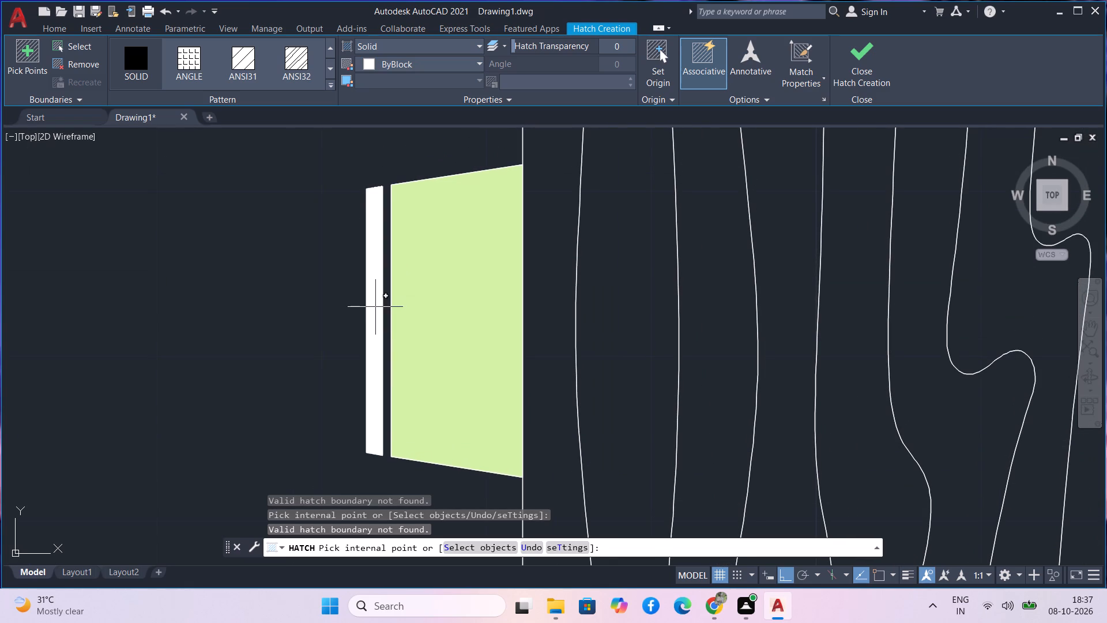
click(375, 307)
Add the ByBlock solid hatch to the backrest of the lower chair on the dining table's right side, and finish hatching.
scroll(563, 296, down, 1)
middle_drag(710, 309, 396, 288)
scroll(686, 316, down, 1)
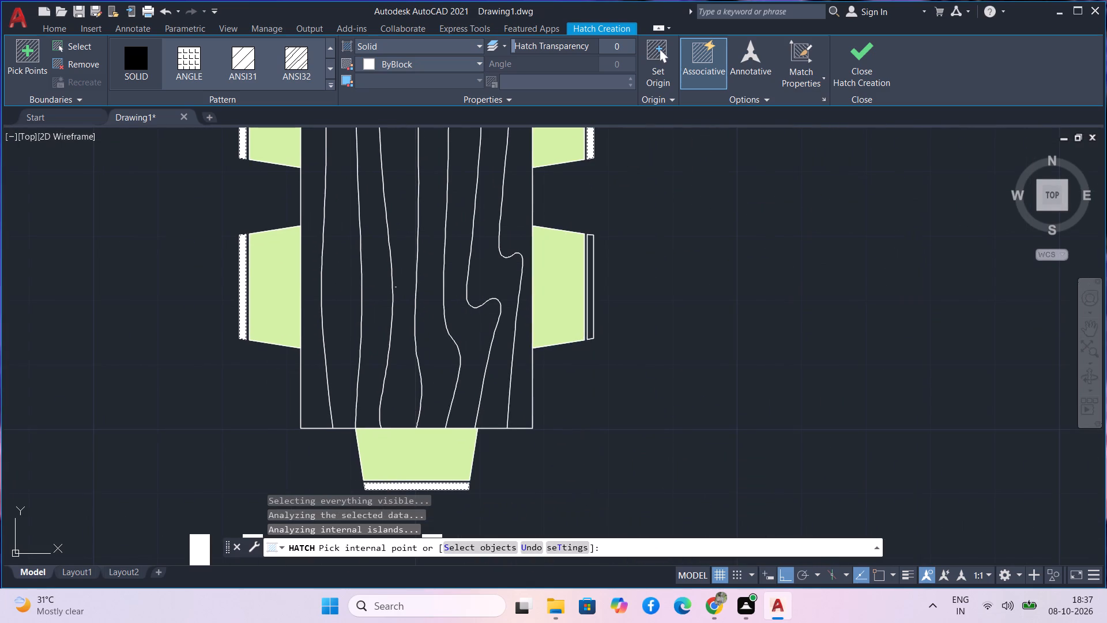
scroll(592, 282, up, 4)
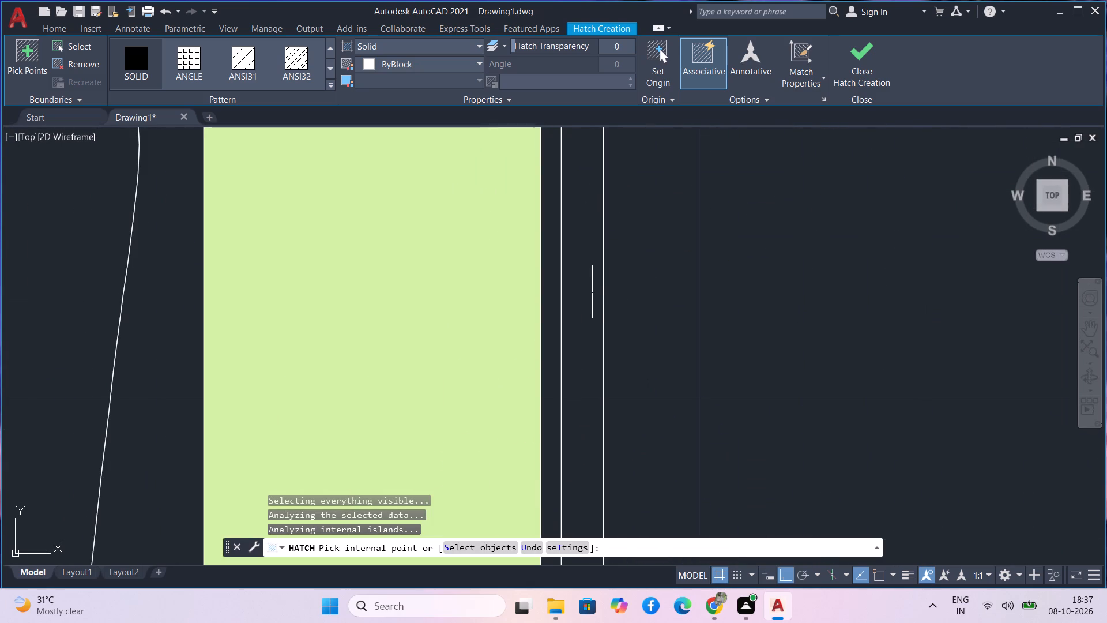
scroll(591, 314, down, 2)
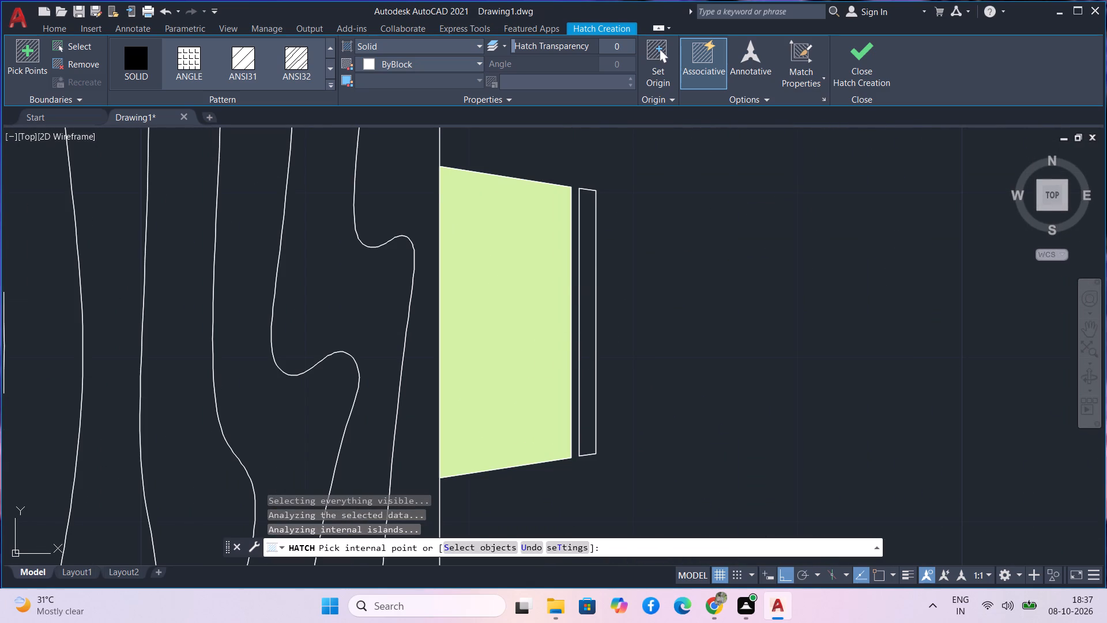
click(583, 279)
scroll(586, 293, down, 2)
scroll(609, 336, down, 1)
middle_drag(638, 288, 642, 347)
scroll(638, 288, down, 1)
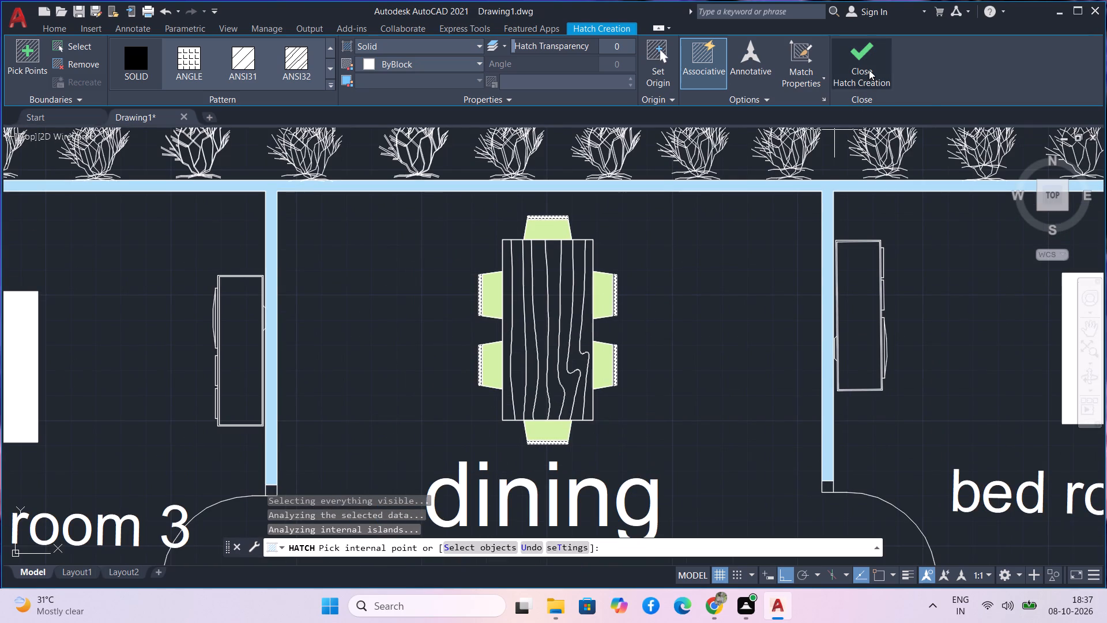
click(869, 70)
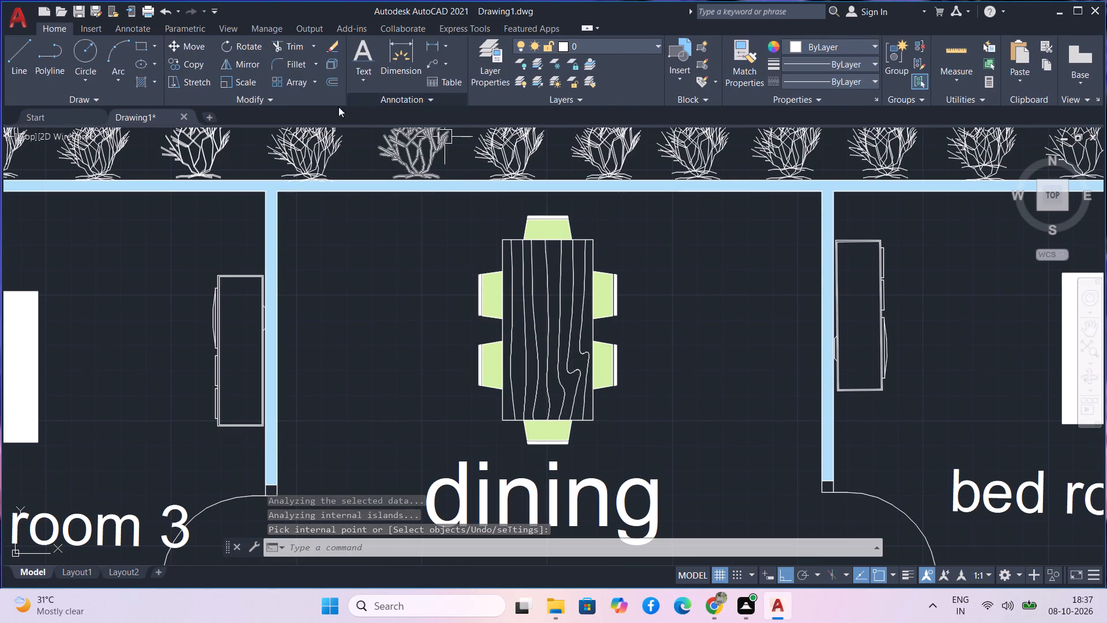
Start a new solid hatch and open the full colour selection for it.
text(h)
key(space)
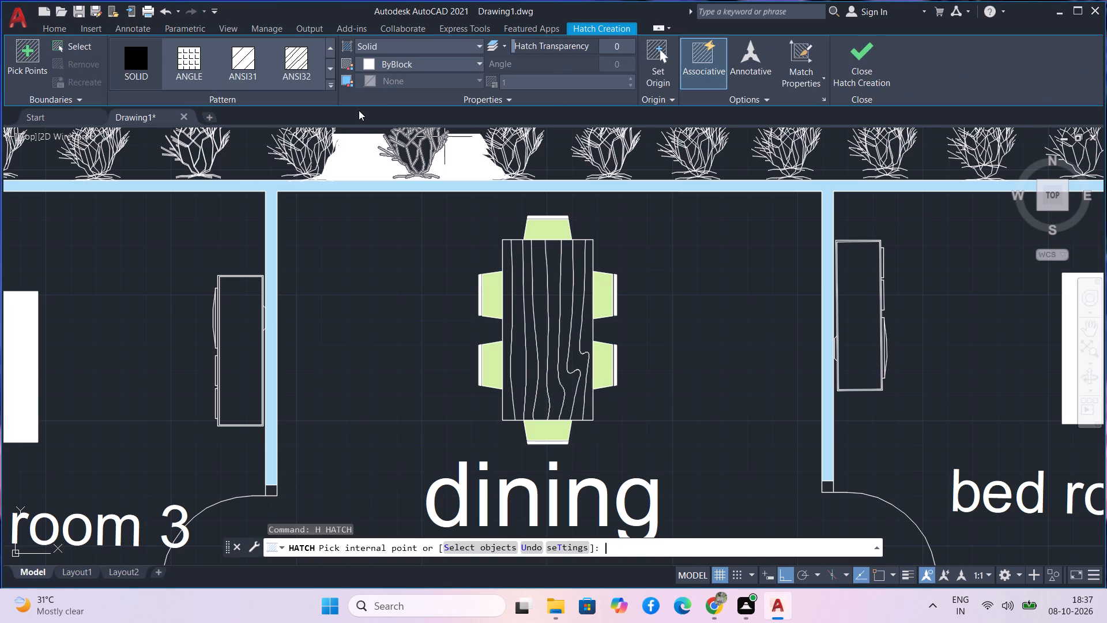
click(389, 60)
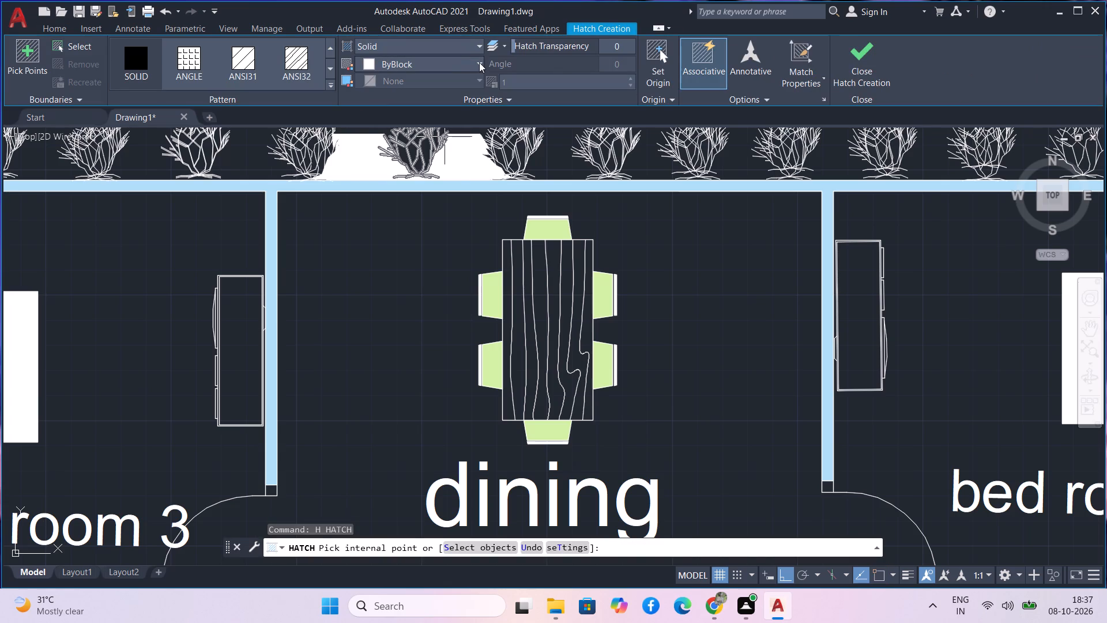
click(479, 62)
click(371, 286)
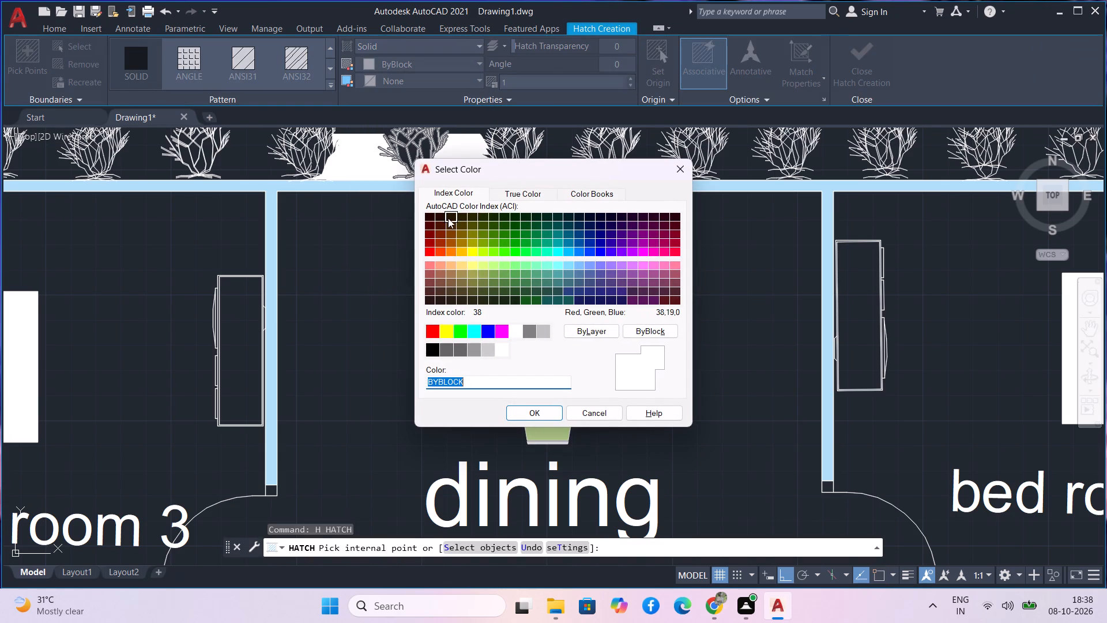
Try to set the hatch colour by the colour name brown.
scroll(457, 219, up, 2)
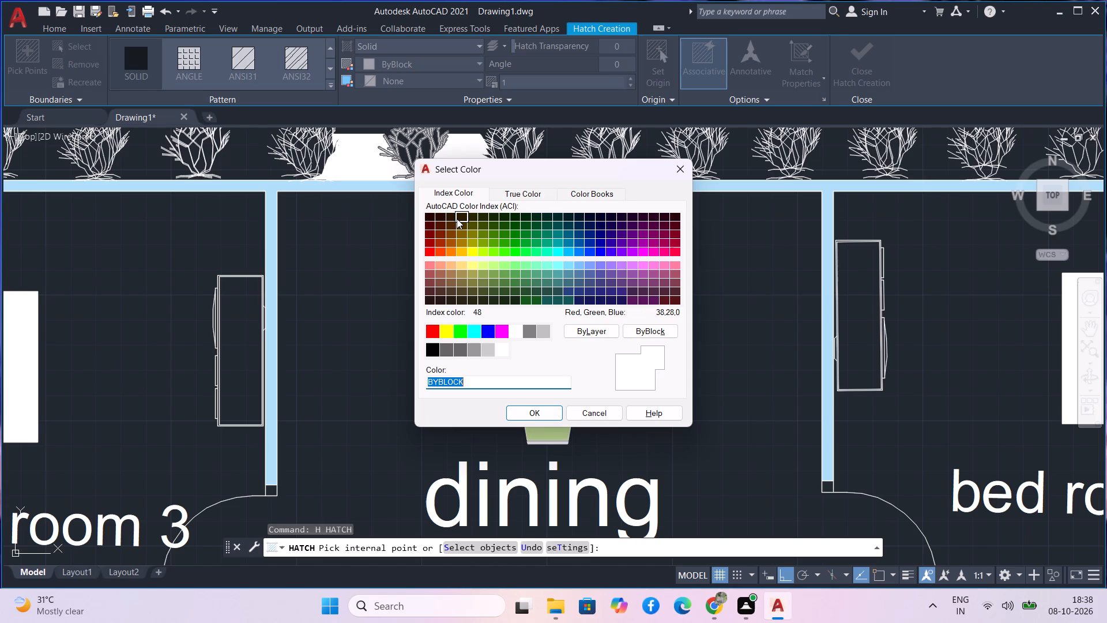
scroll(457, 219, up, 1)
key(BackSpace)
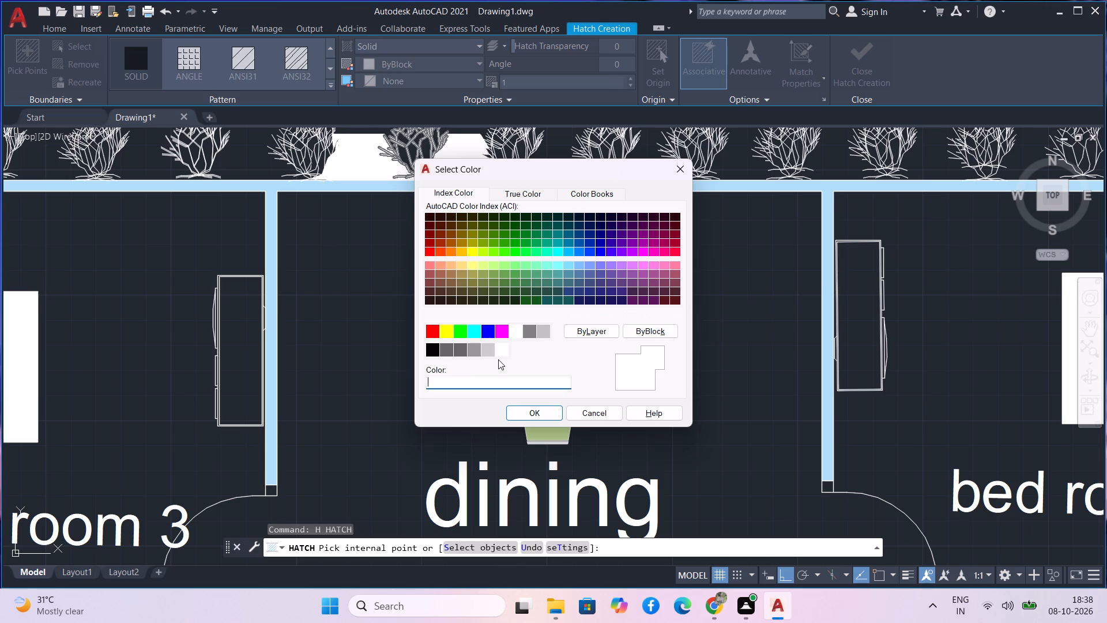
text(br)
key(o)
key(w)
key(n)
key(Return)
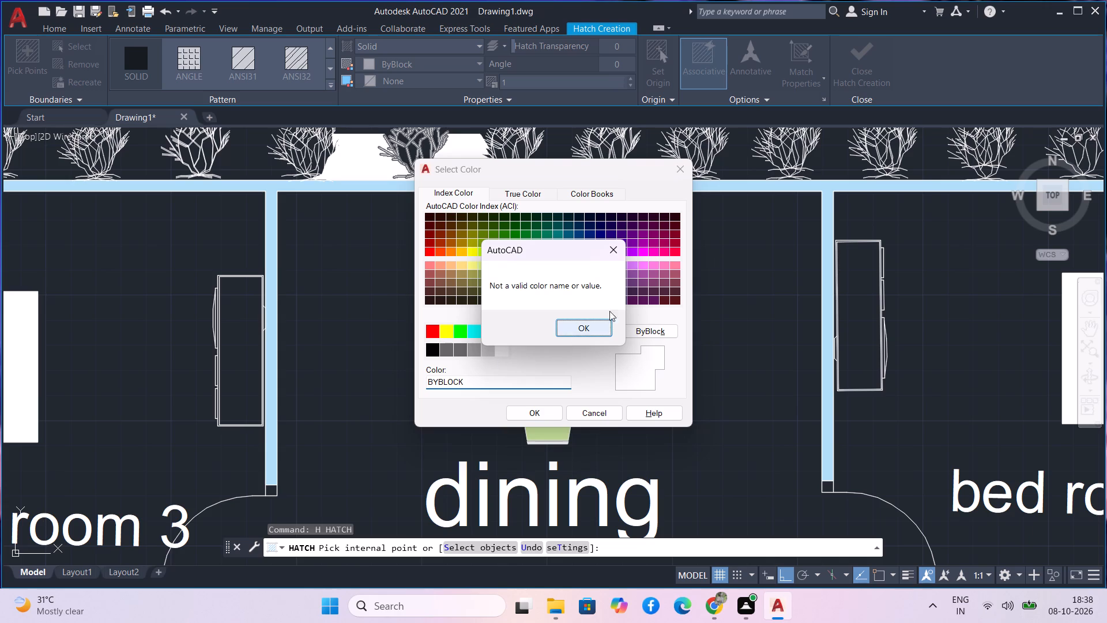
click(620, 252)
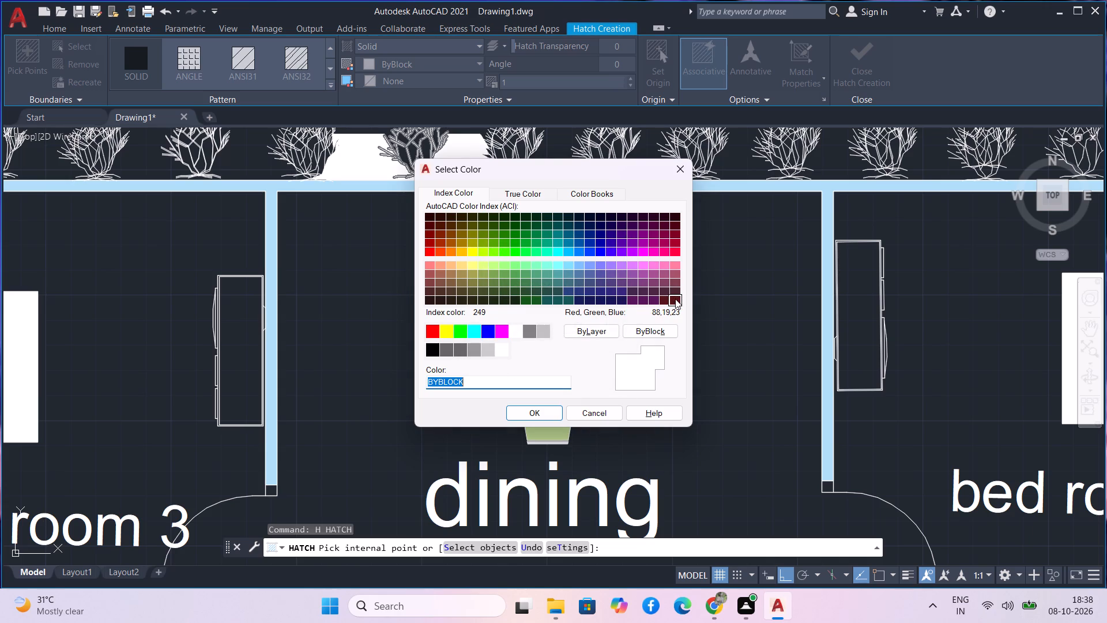
Set the hatch colour to the dark brown DIC 311 from the DIC COLOR GUIDE(R) colour book.
scroll(482, 224, up, 3)
click(514, 192)
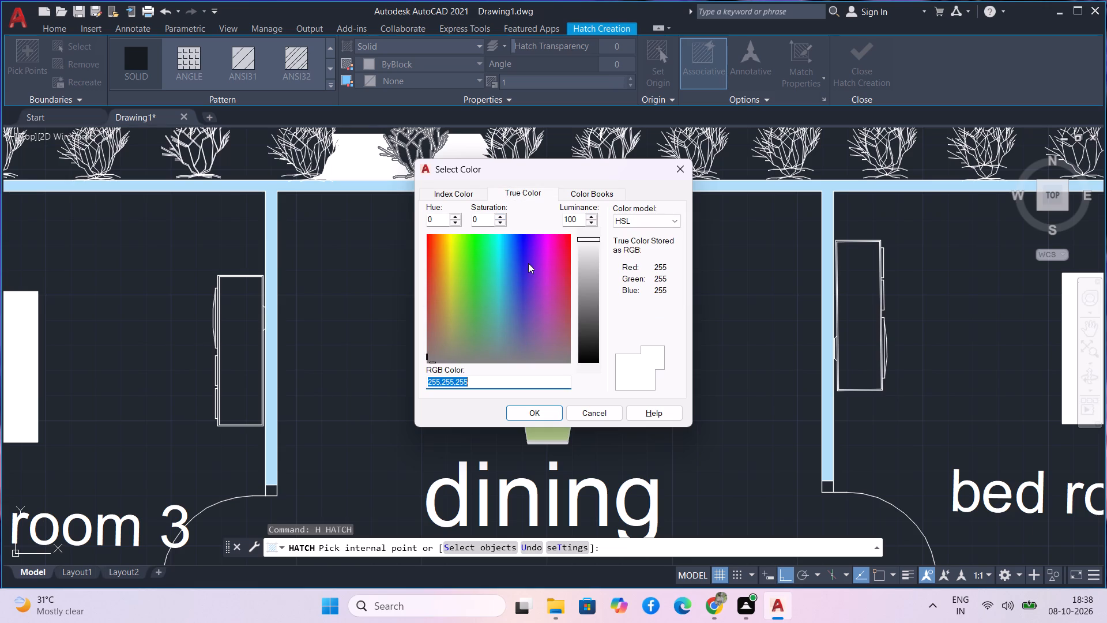
click(579, 197)
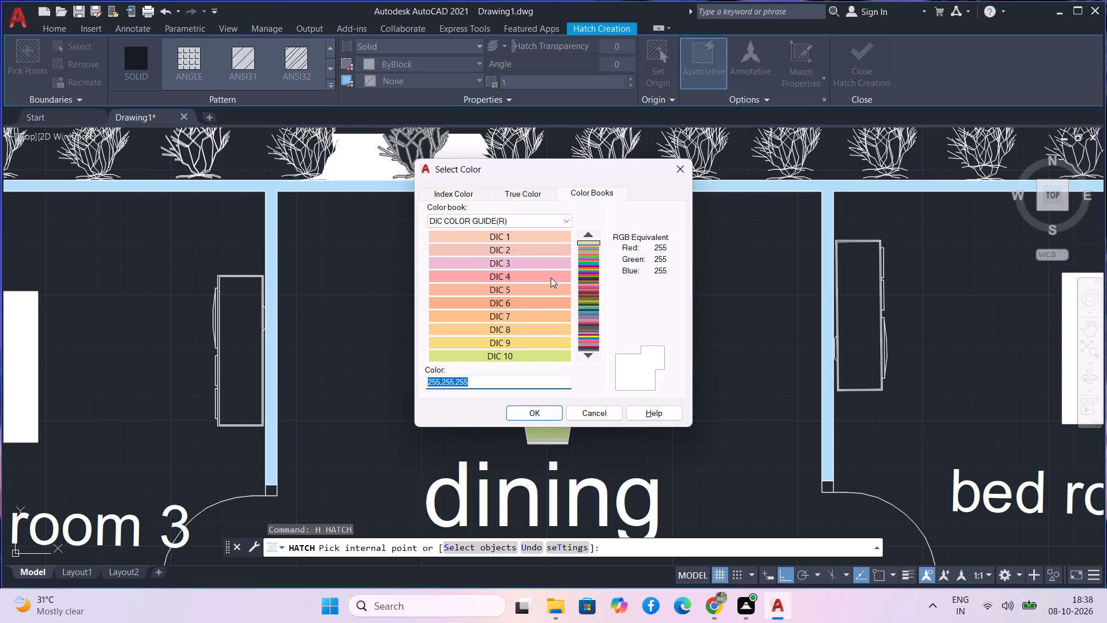
scroll(553, 299, down, 4)
click(586, 356)
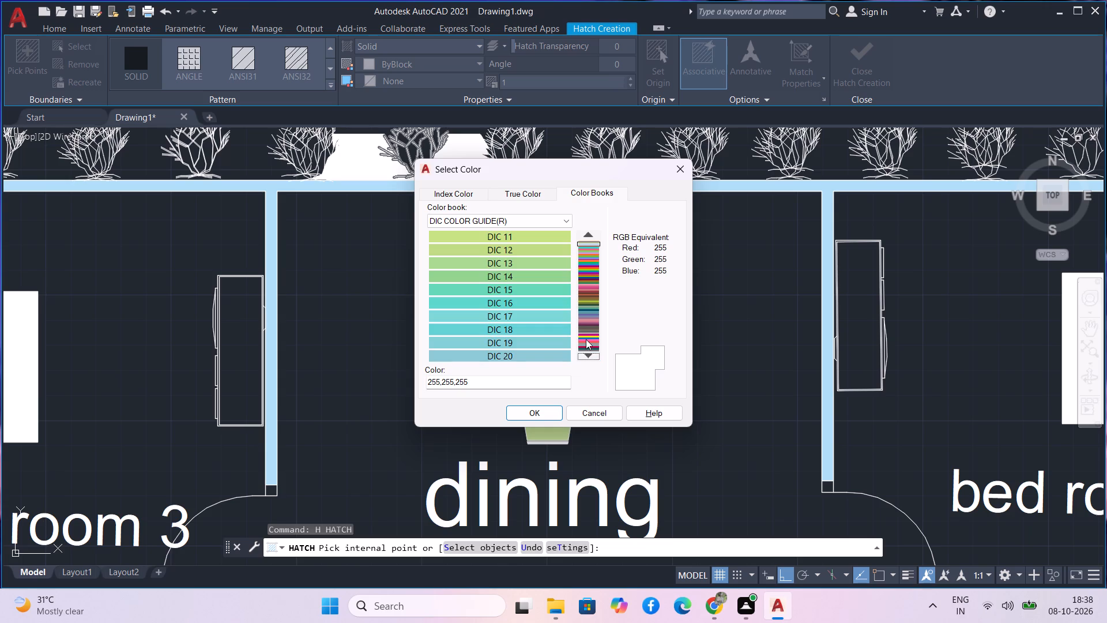
scroll(591, 273, down, 2)
click(586, 356)
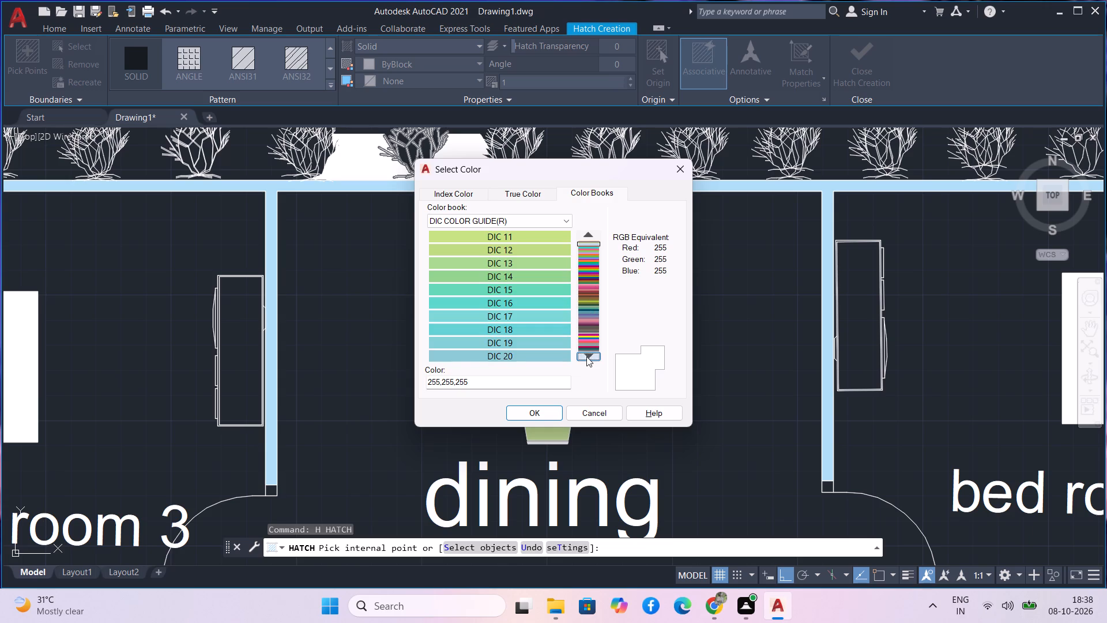
click(586, 356)
click(586, 356)
click(586, 356)
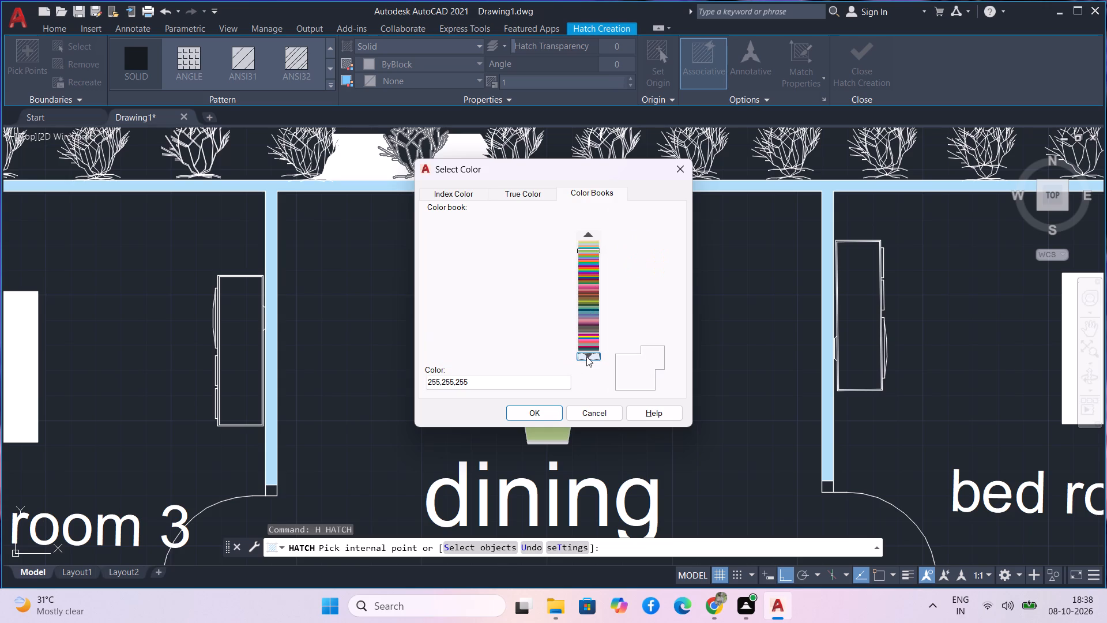
click(586, 356)
click(586, 356)
click(586, 356)
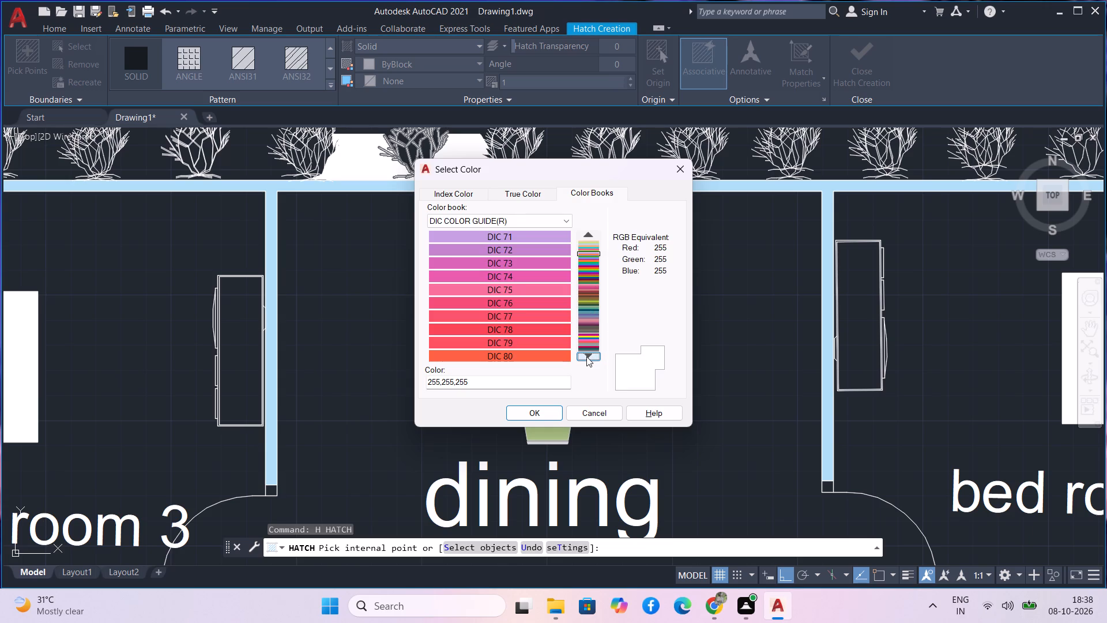
click(586, 356)
click(586, 356)
click(586, 356)
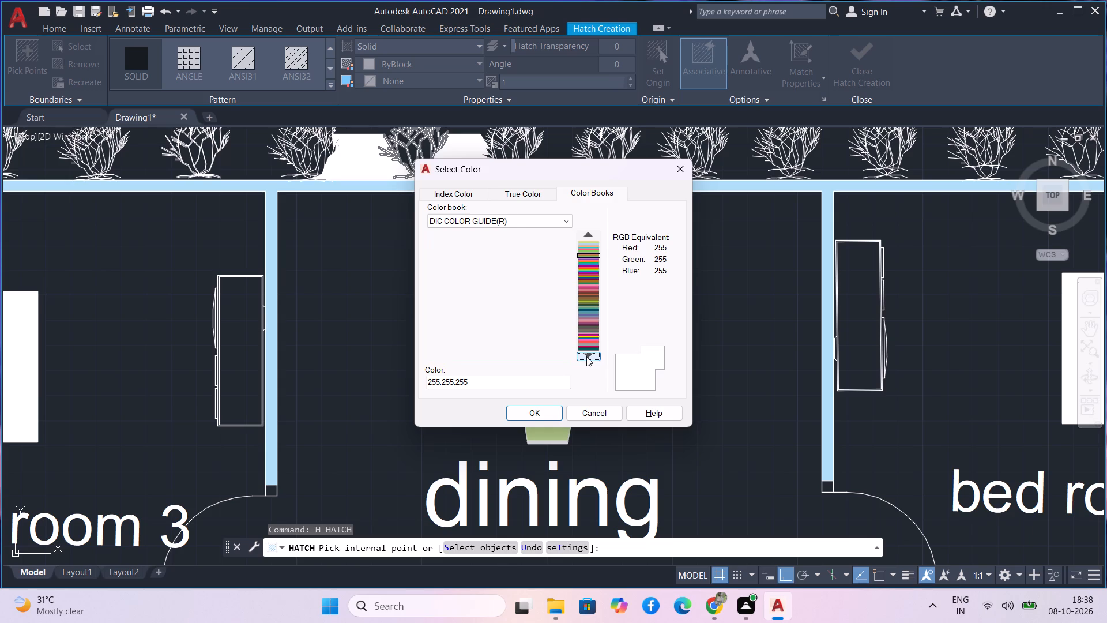
click(586, 356)
click(586, 356)
click(586, 356)
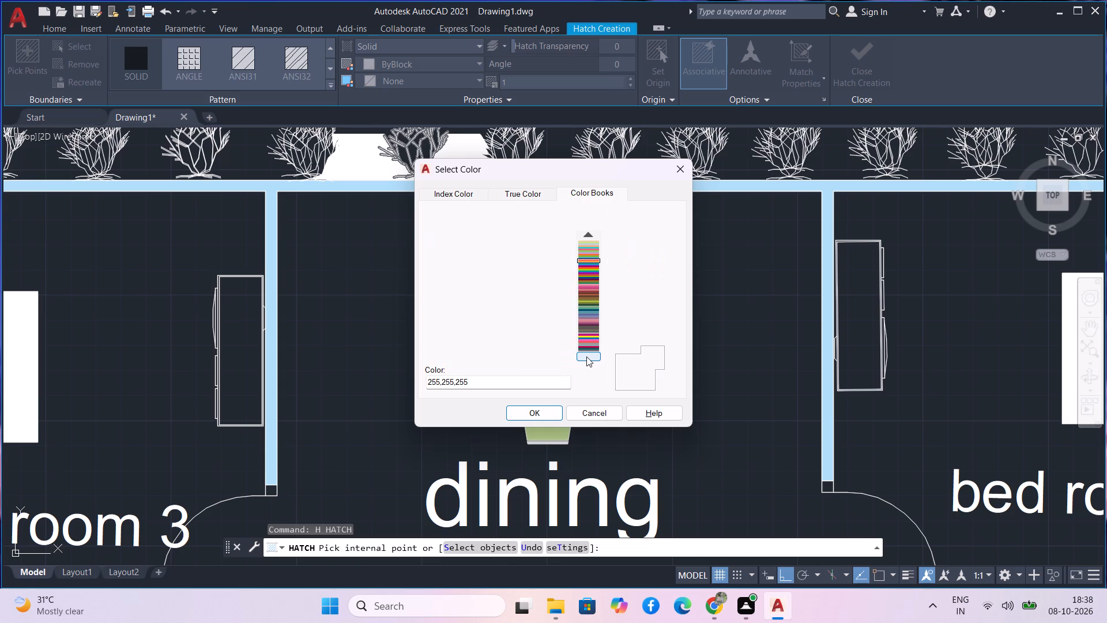
click(586, 356)
click(586, 356)
click(586, 356)
click(586, 356)
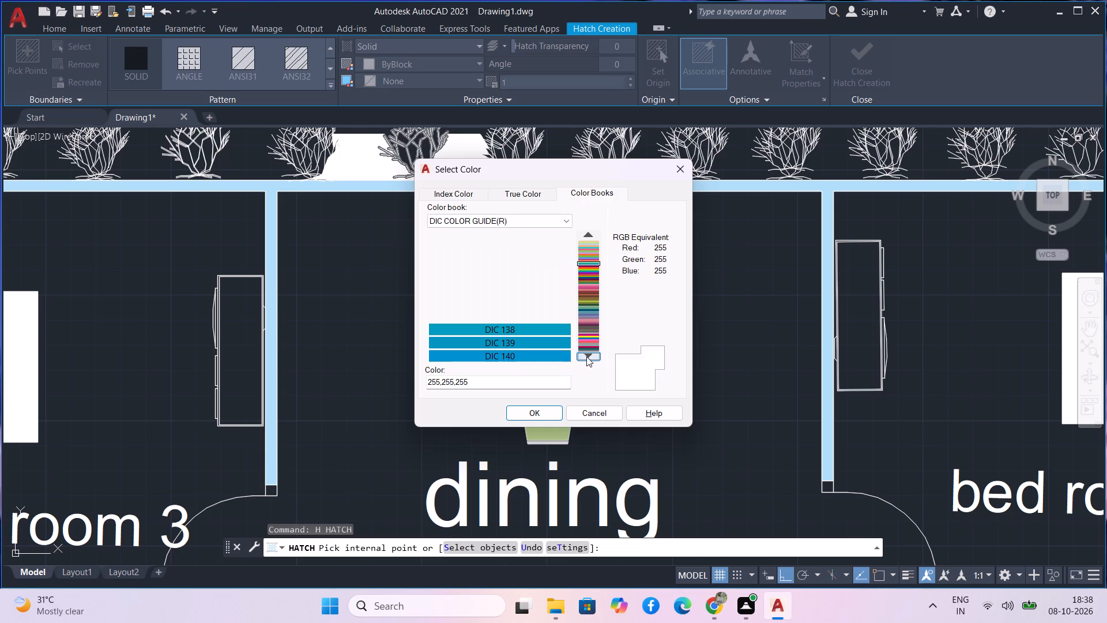
click(586, 356)
click(586, 356)
click(586, 356)
click(586, 356)
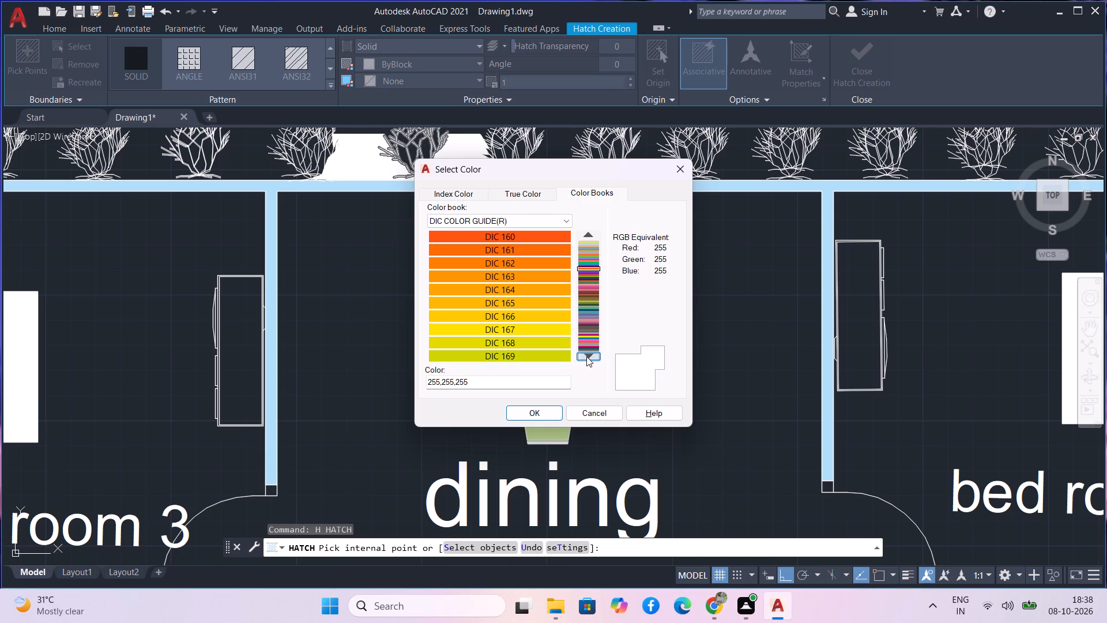
click(586, 356)
click(586, 356)
click(586, 356)
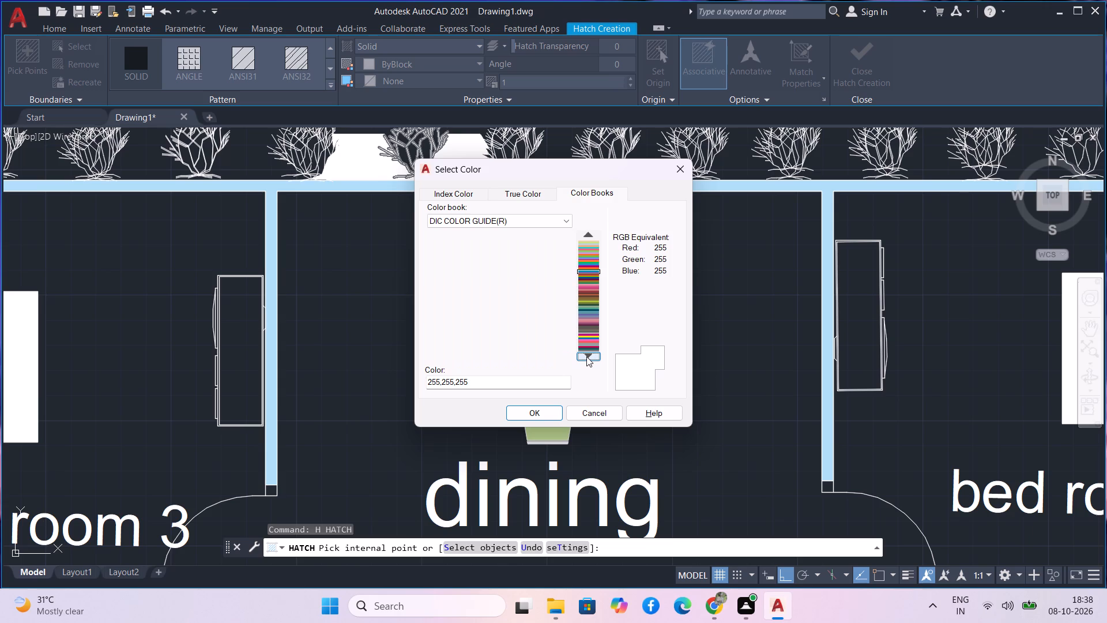
click(586, 356)
click(586, 356)
click(586, 356)
click(586, 356)
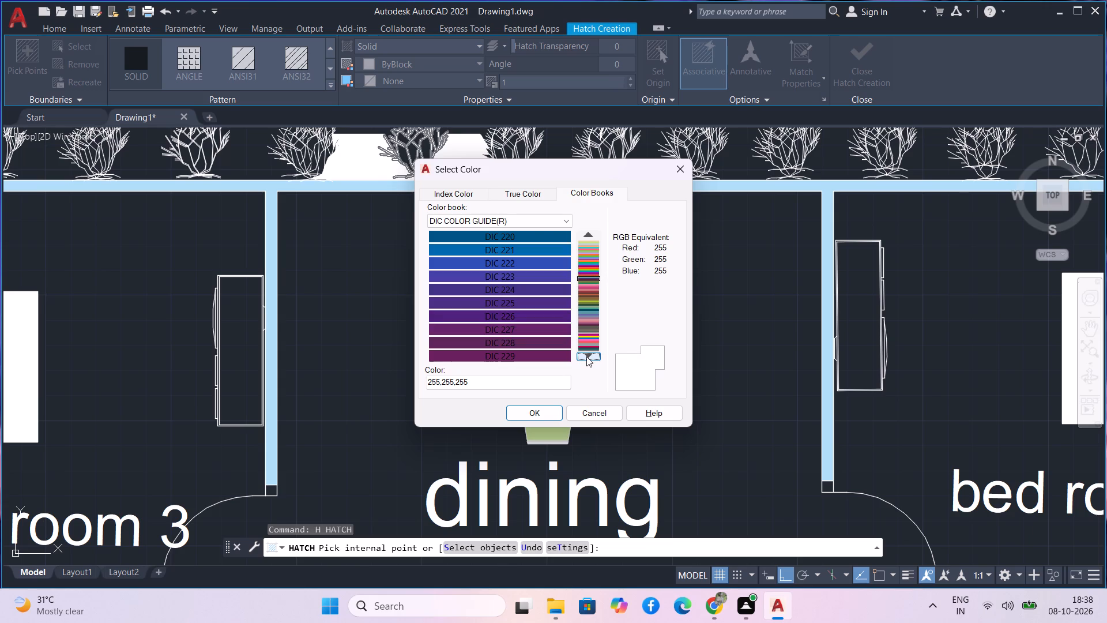
click(586, 356)
click(589, 354)
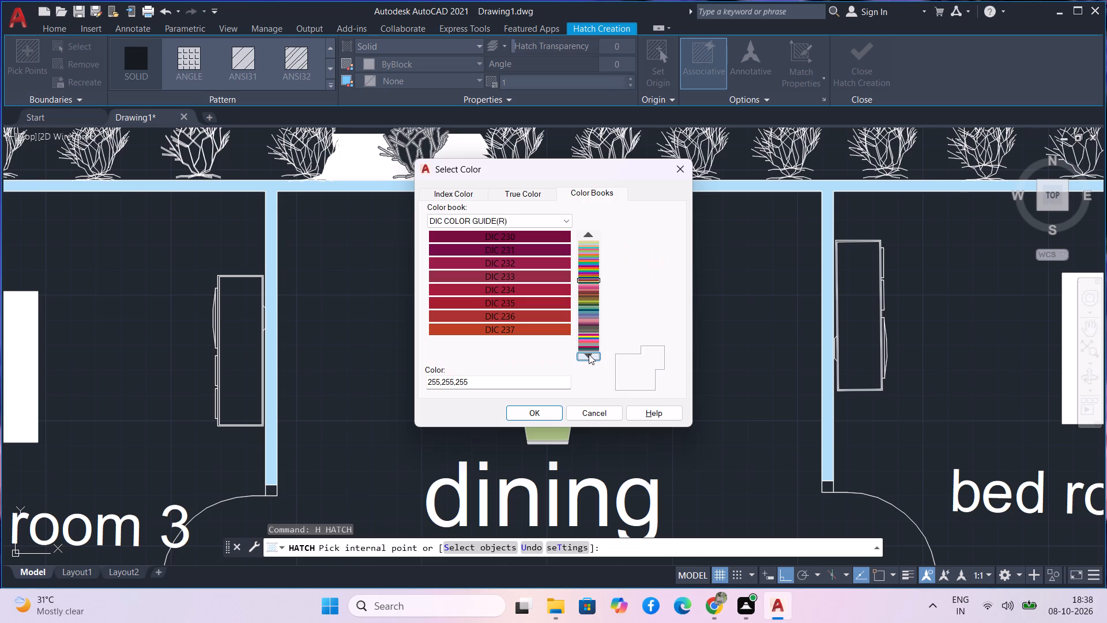
click(589, 354)
click(589, 354)
click(589, 354)
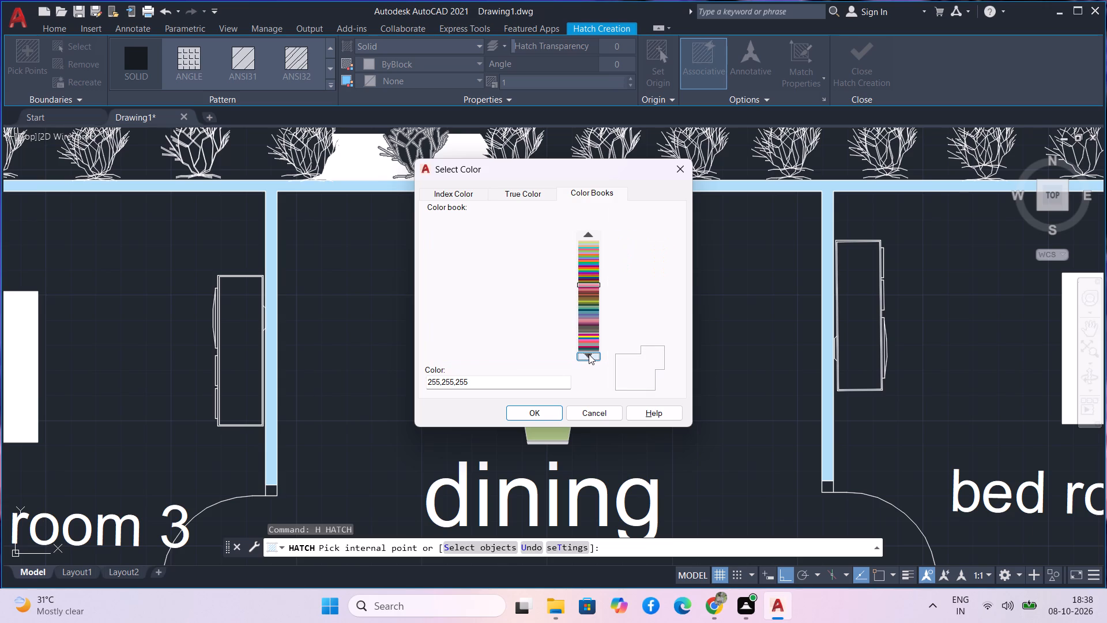
click(589, 354)
click(589, 354)
double_click(589, 354)
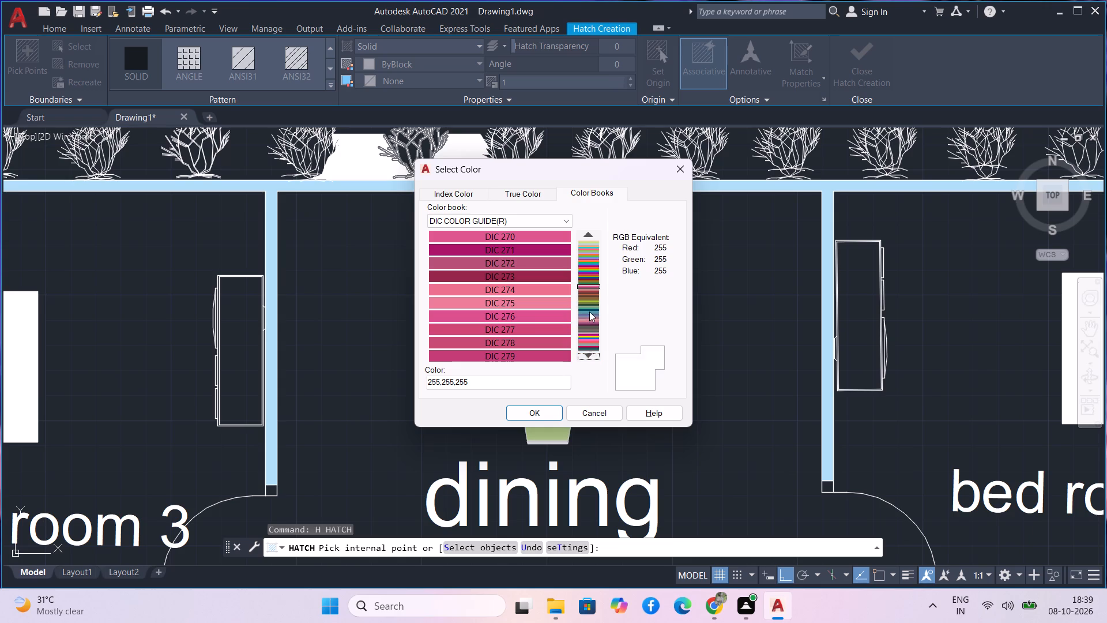
click(589, 311)
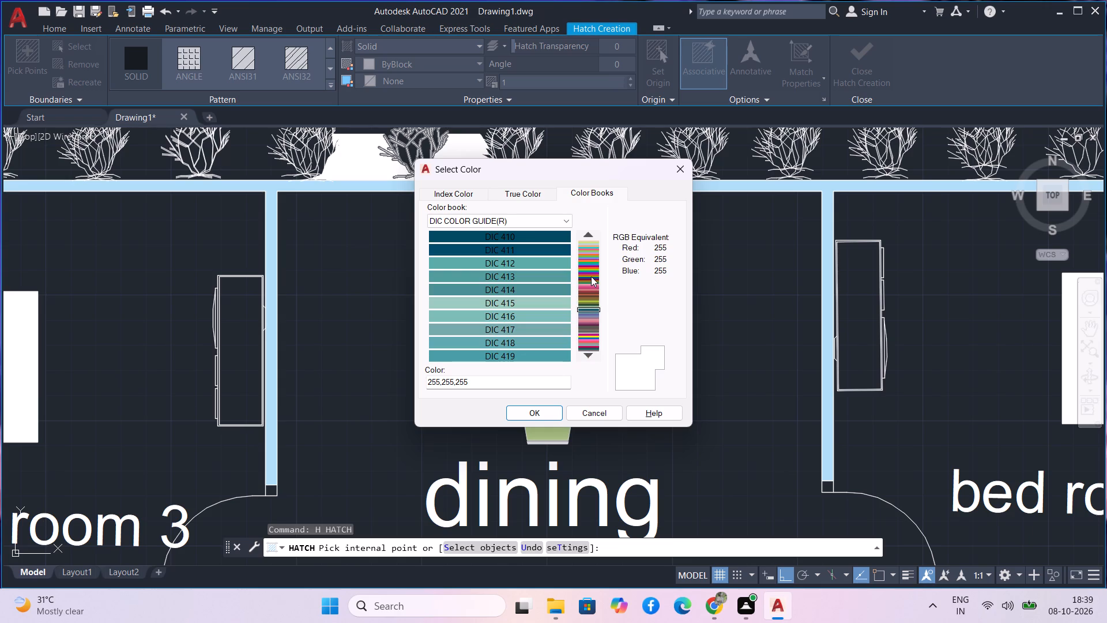
click(591, 276)
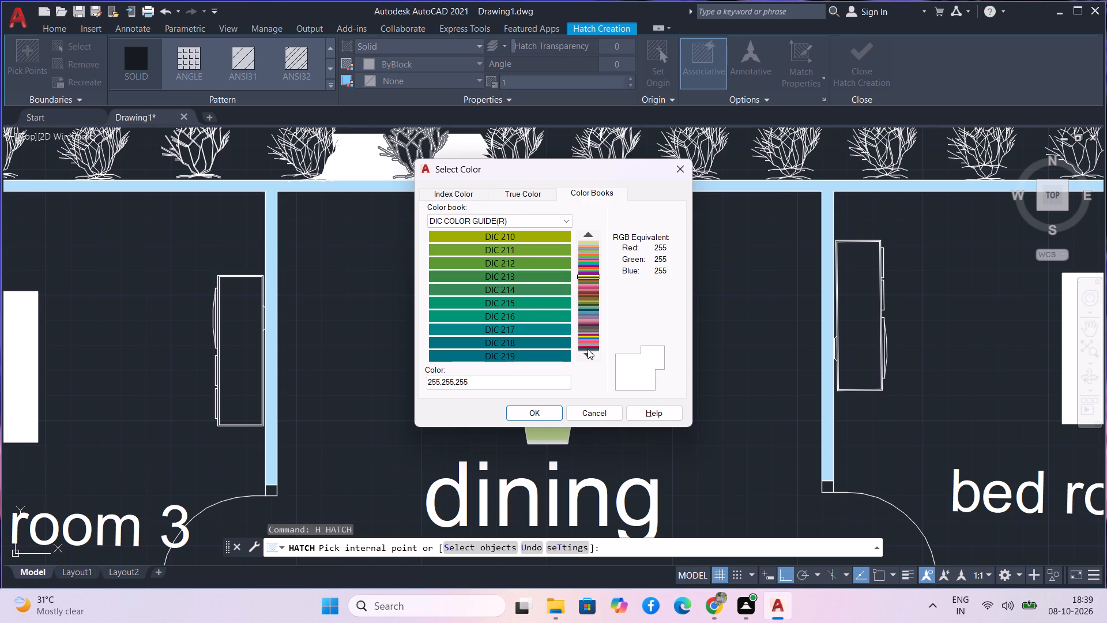
triple_click(586, 351)
double_click(586, 351)
click(586, 351)
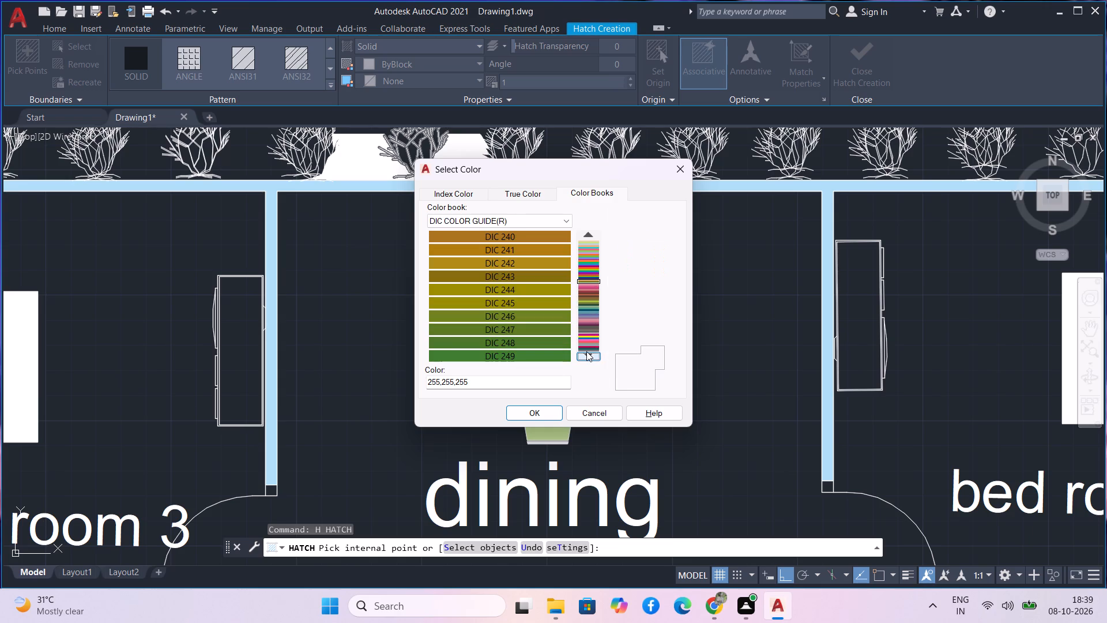
click(586, 351)
click(586, 351)
click(586, 351)
click(586, 351)
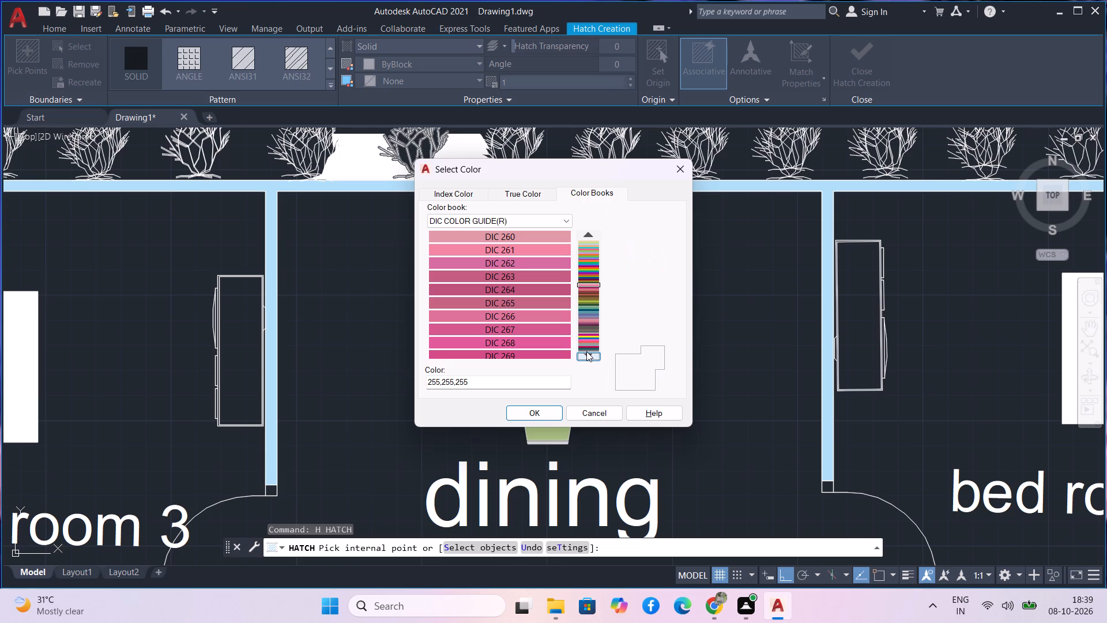
click(586, 351)
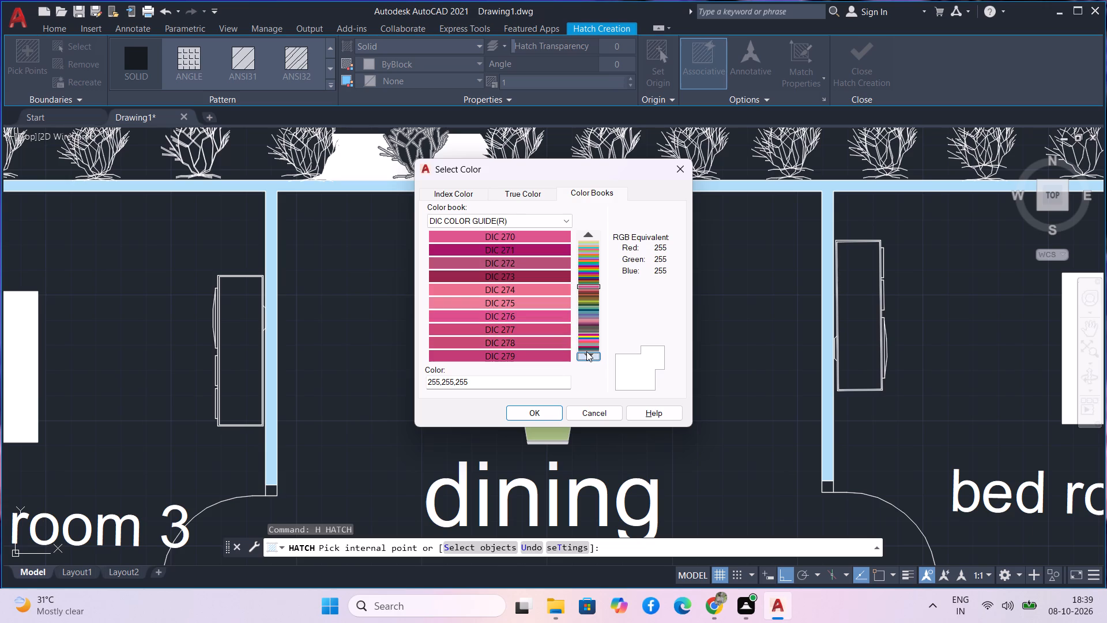
click(586, 351)
click(586, 351)
click(586, 351)
click(586, 351)
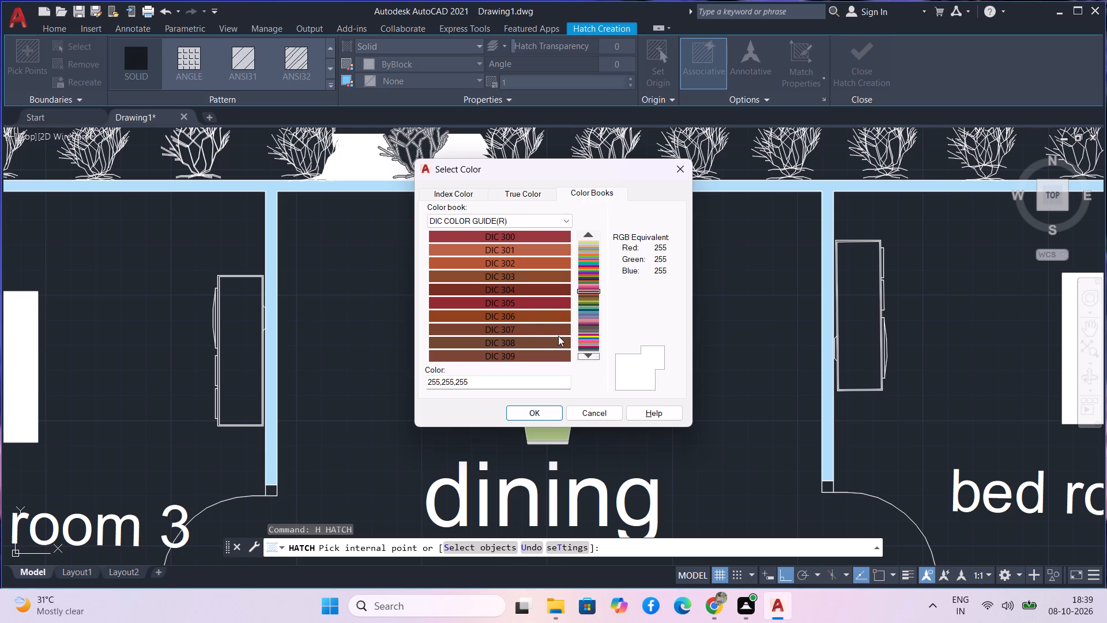
click(596, 354)
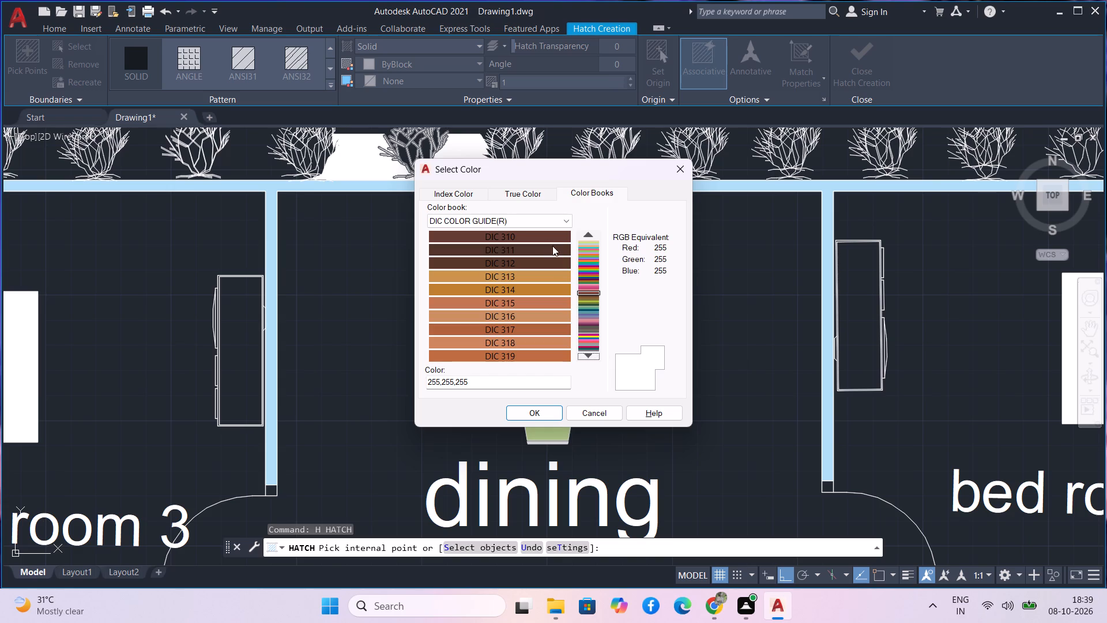
click(543, 248)
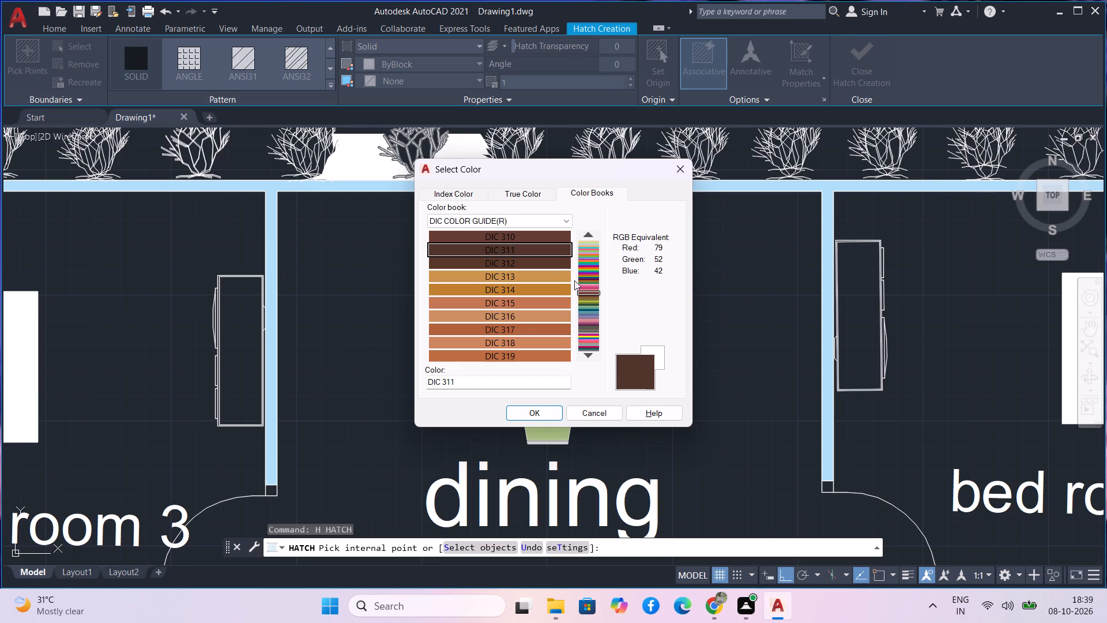
click(518, 416)
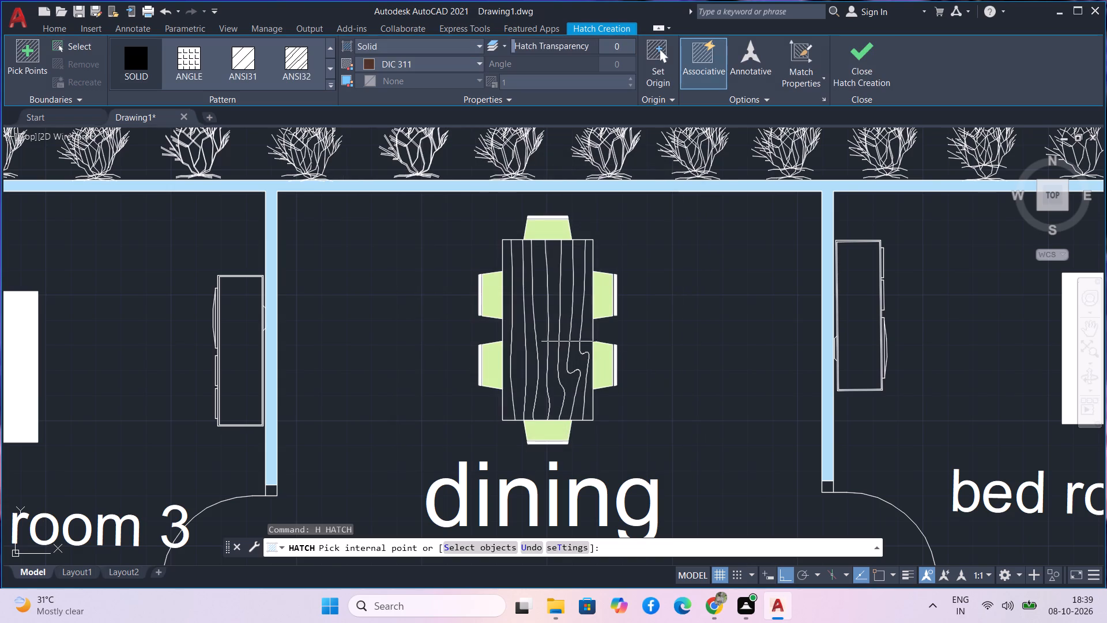
Fill all the wood-grain strips of the dining tabletop with the DIC 311 solid hatch, and finish hatching.
click(566, 333)
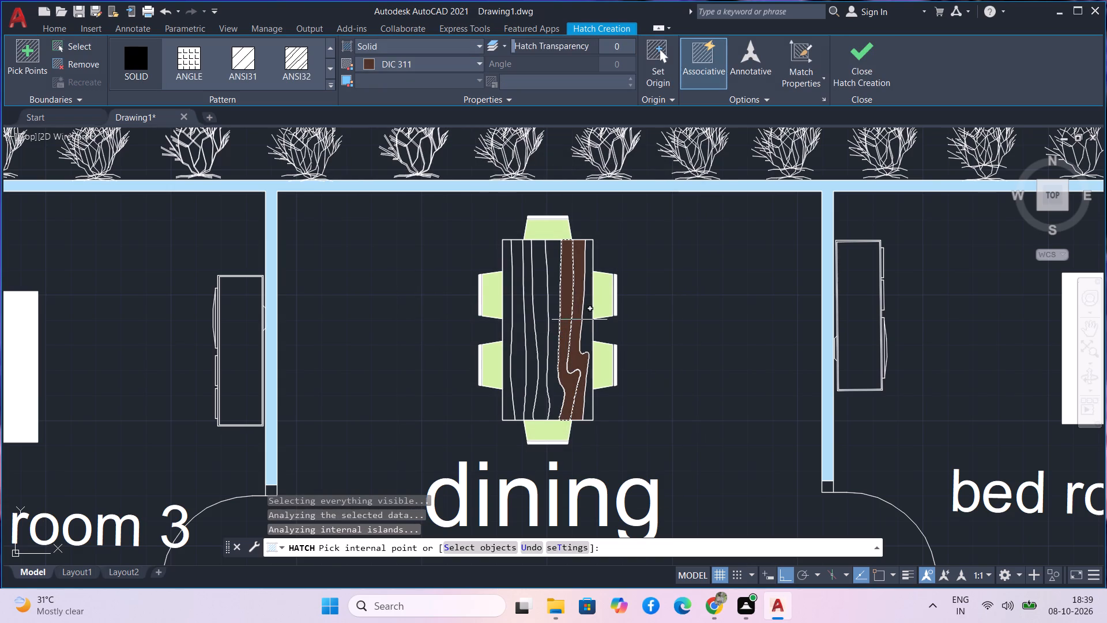
click(579, 320)
click(588, 328)
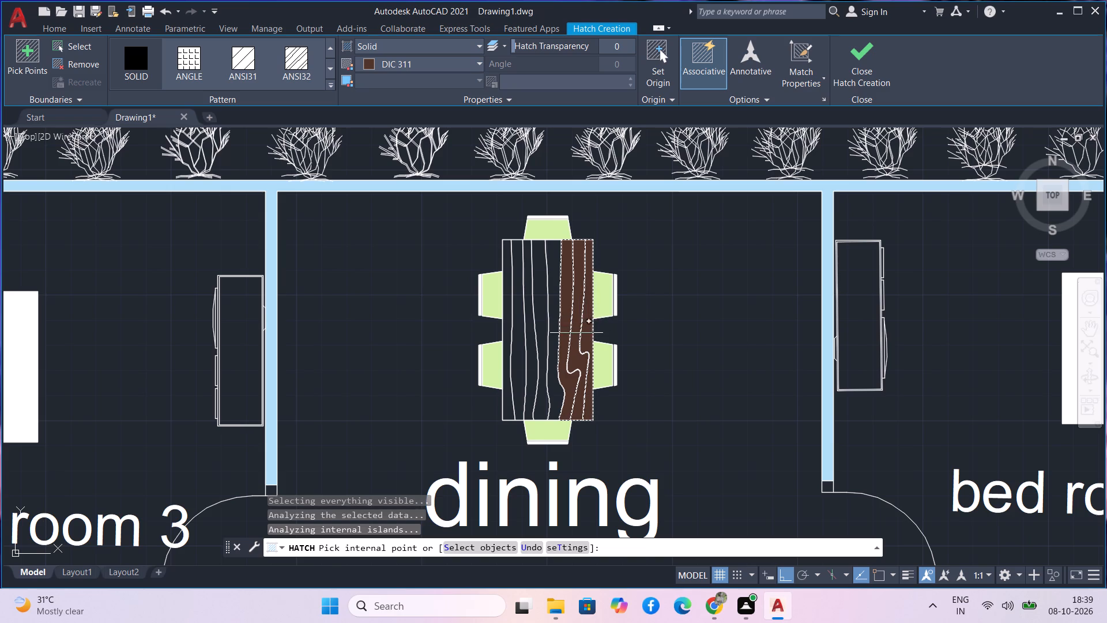
click(555, 340)
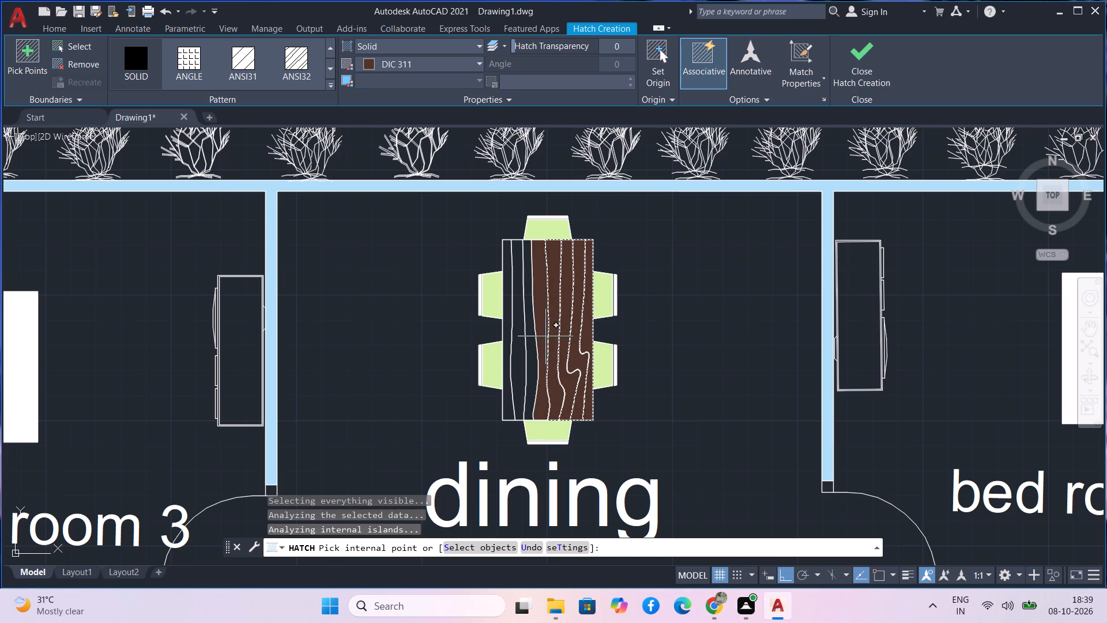
click(545, 336)
click(532, 357)
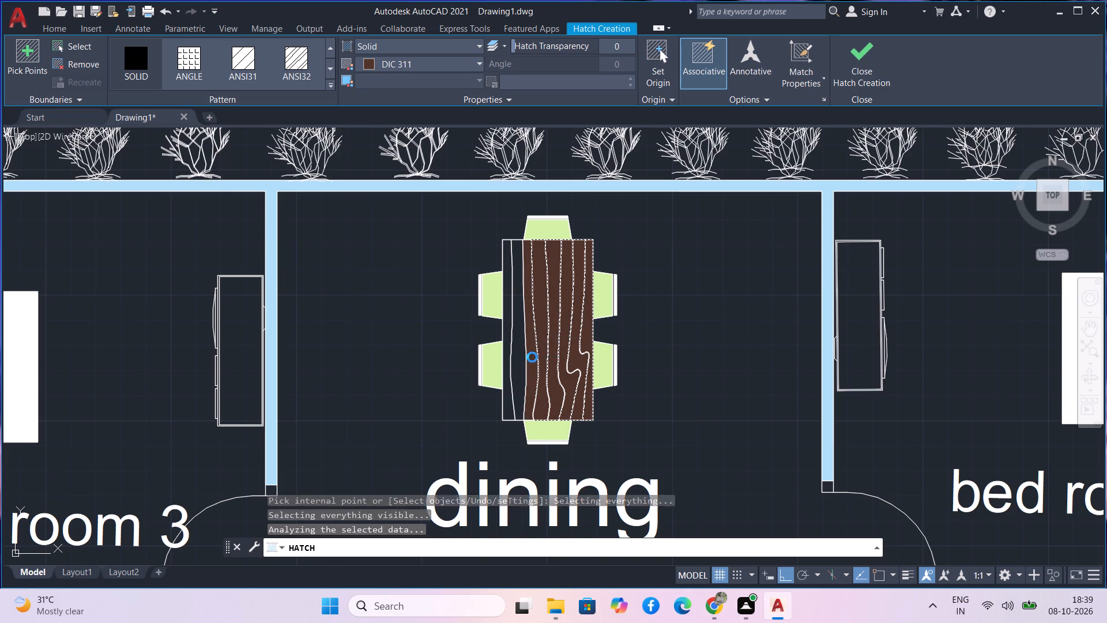
click(519, 361)
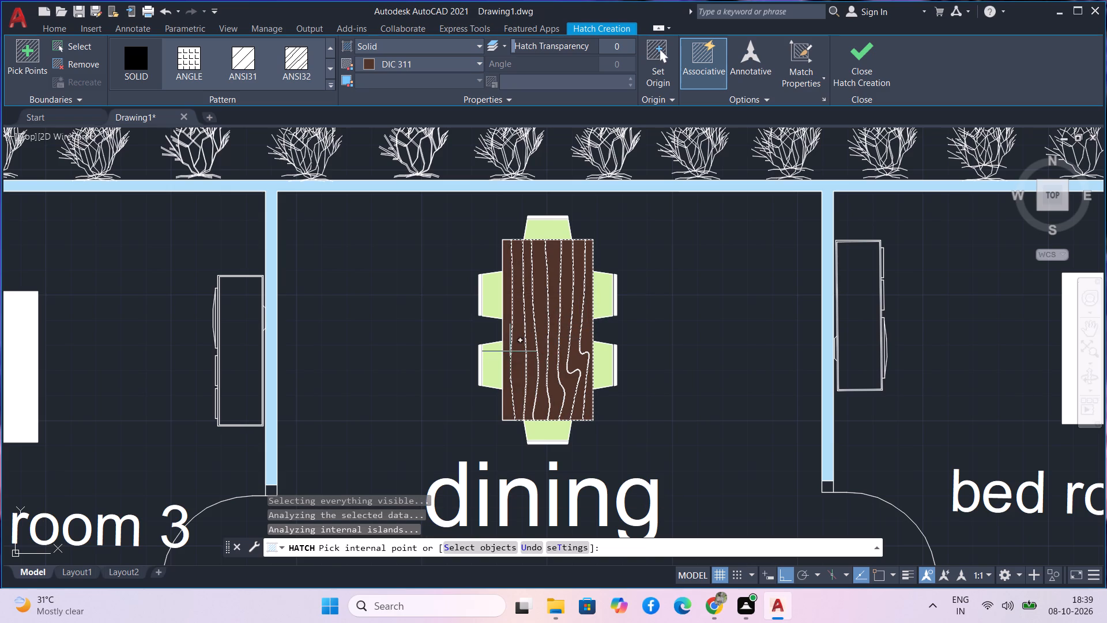
click(510, 351)
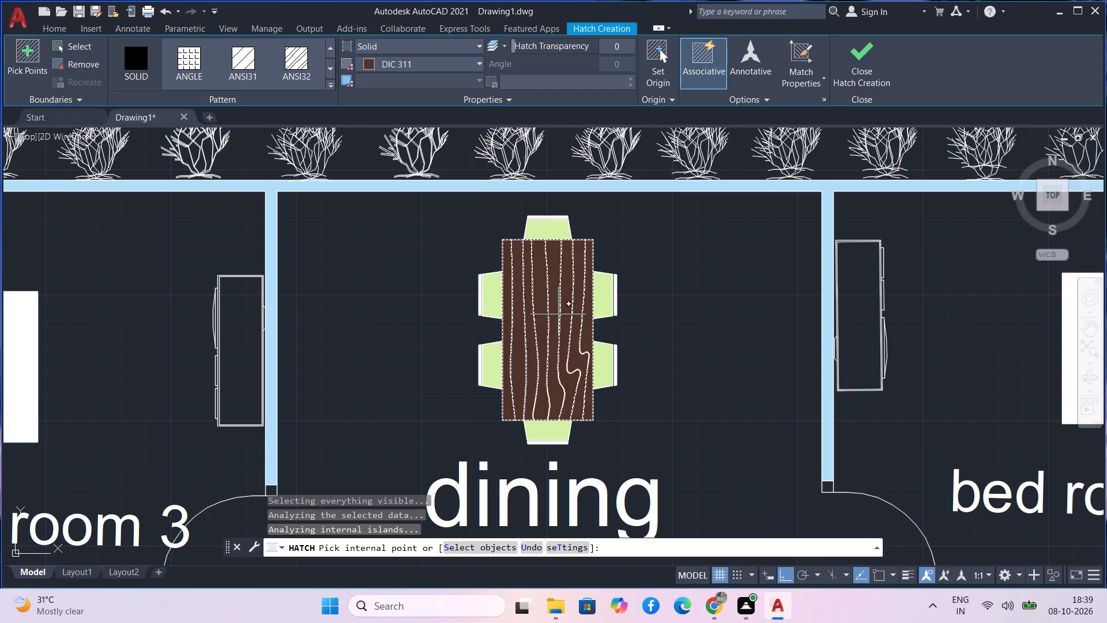
click(883, 59)
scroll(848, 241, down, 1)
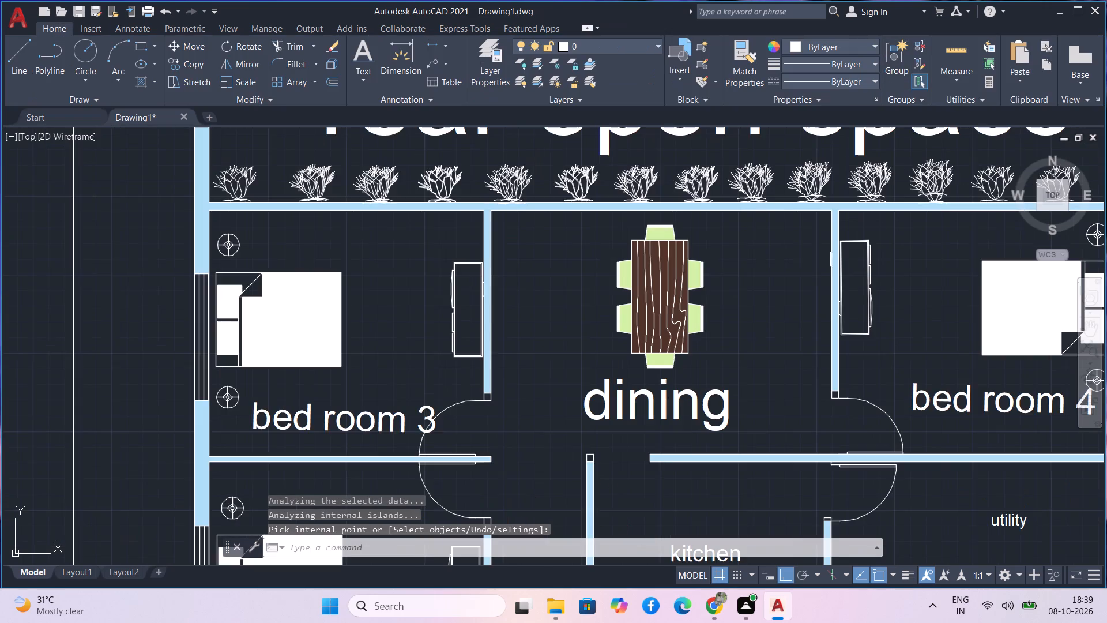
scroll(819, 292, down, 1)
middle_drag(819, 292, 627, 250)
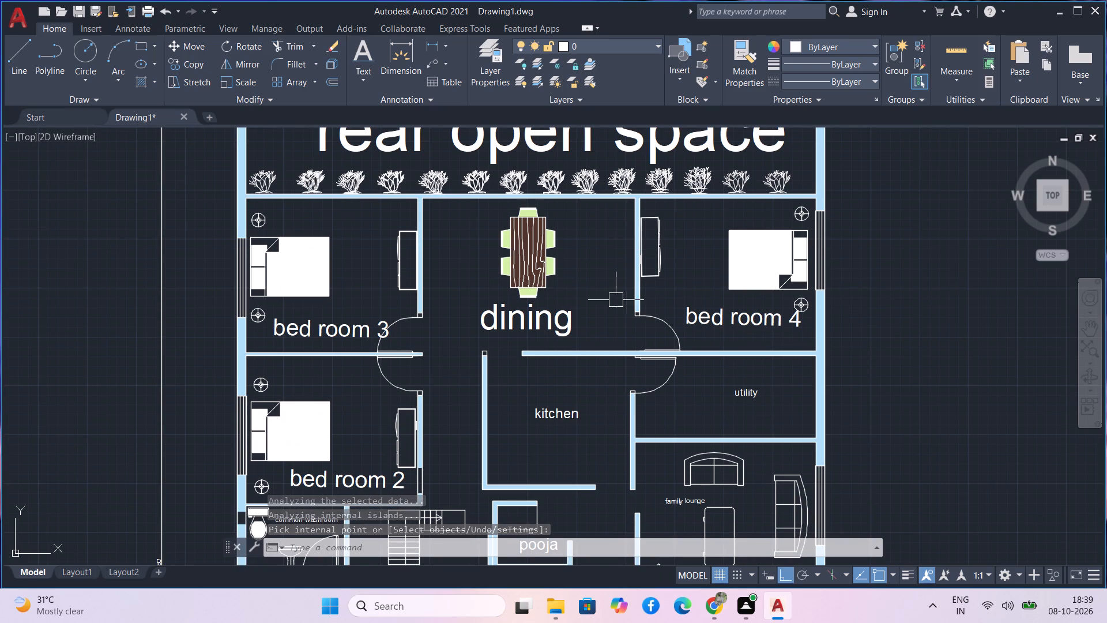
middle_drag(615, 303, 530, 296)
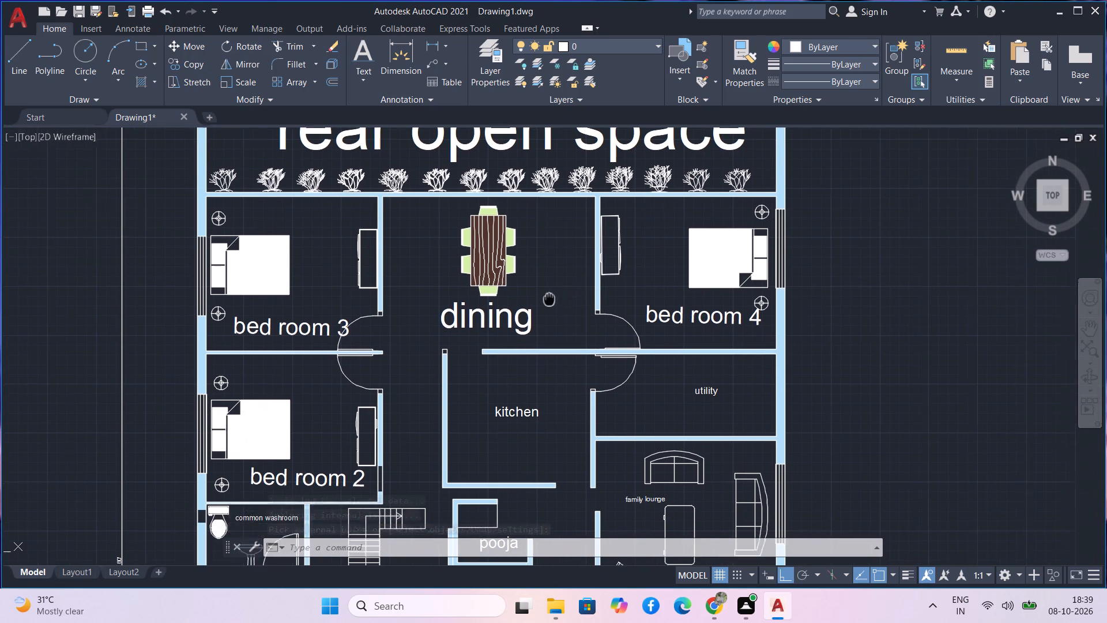
Start a new solid hatch and set its colour to DIC 313 from the DIC COLOR GUIDE(R) colour book.
middle_drag(530, 296, 506, 292)
middle_drag(617, 422, 545, 326)
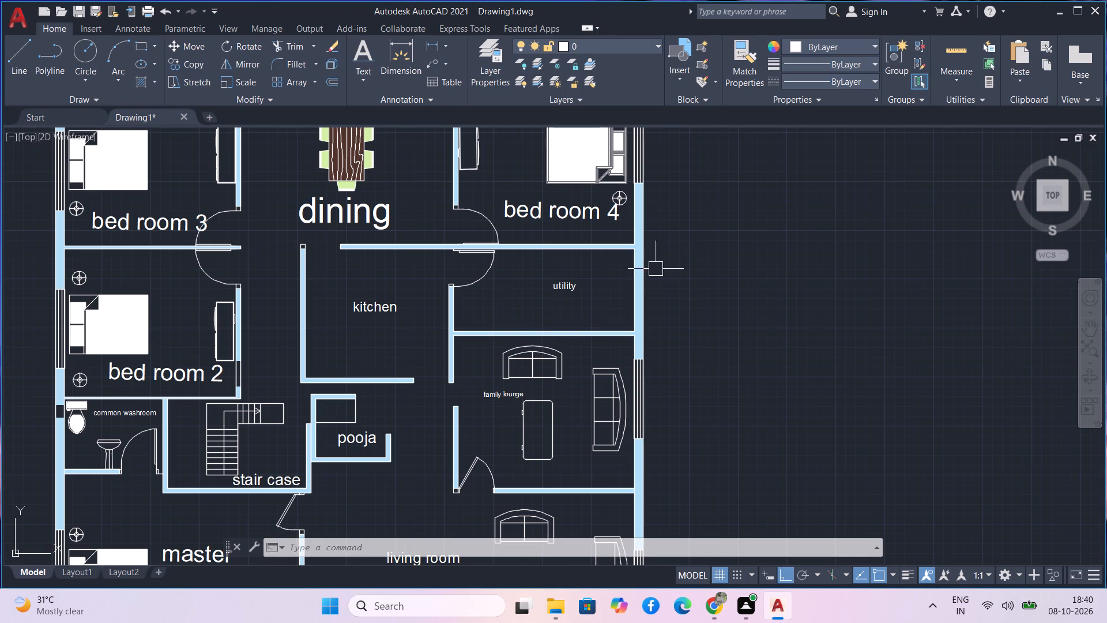
text(h)
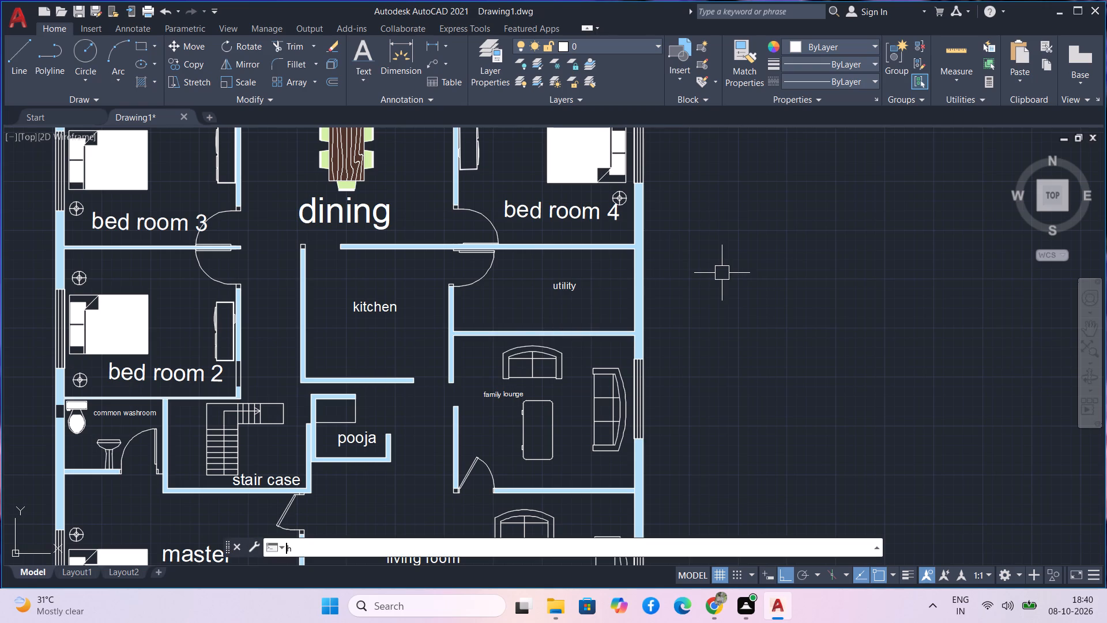
key(space)
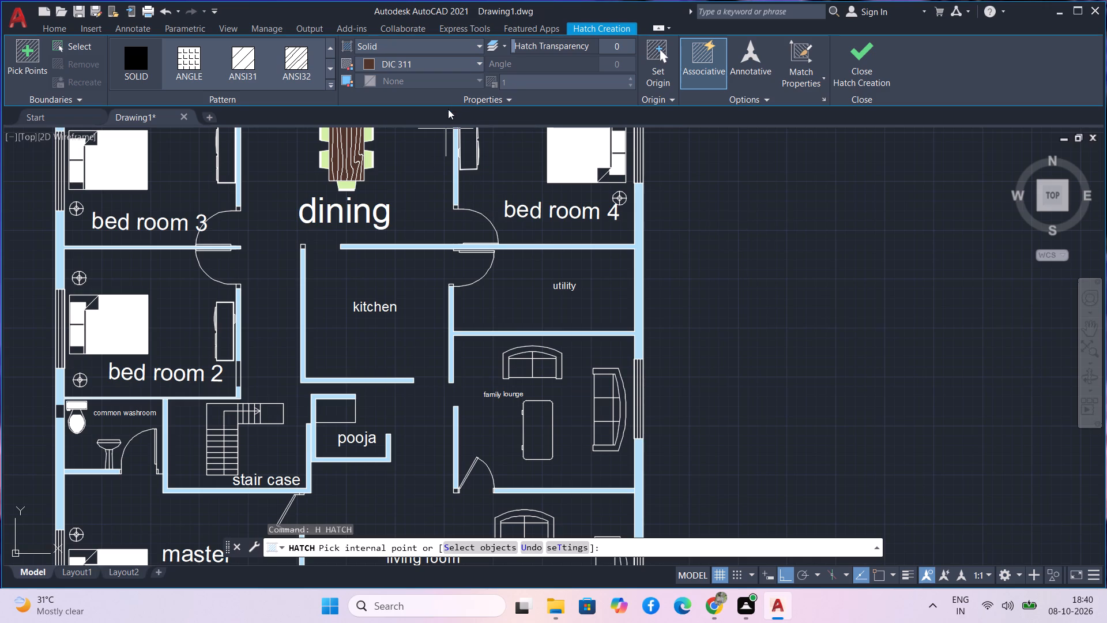
click(469, 64)
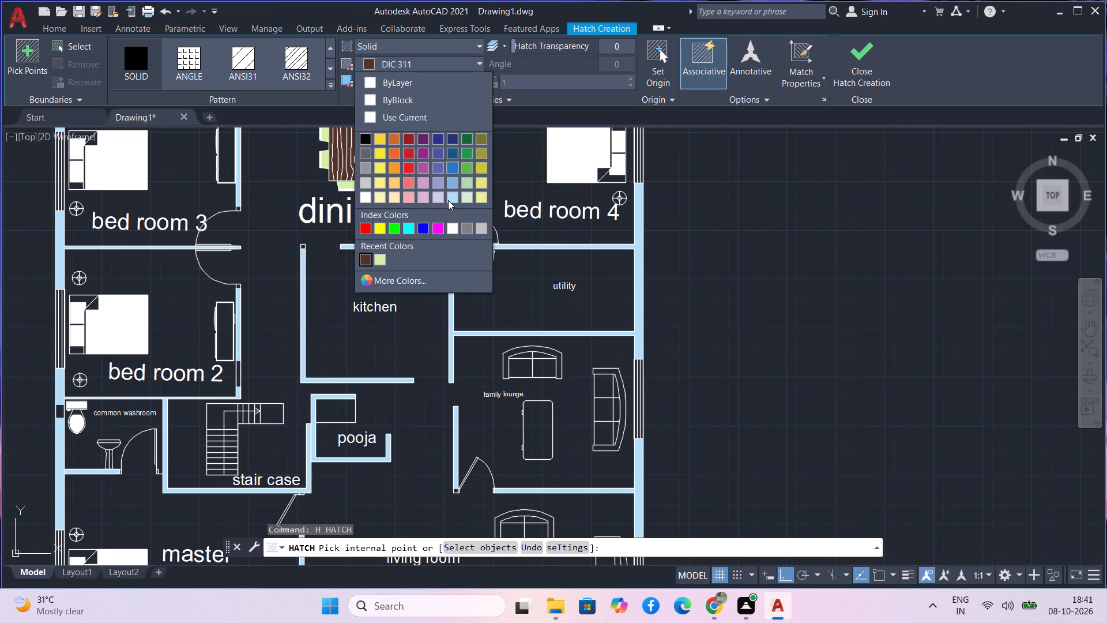
click(408, 284)
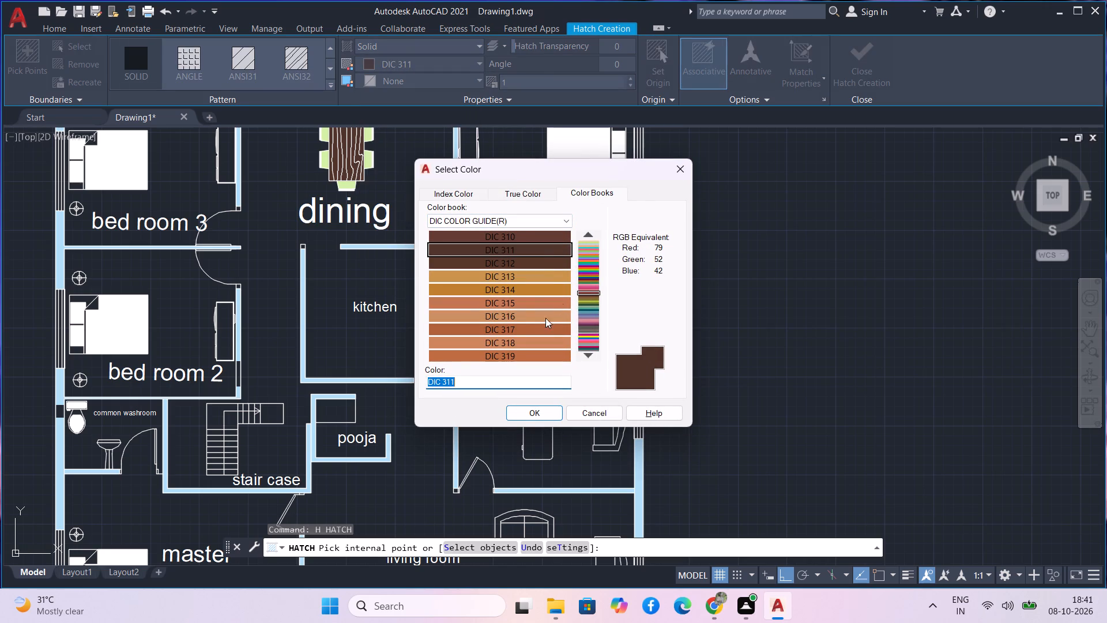
click(542, 278)
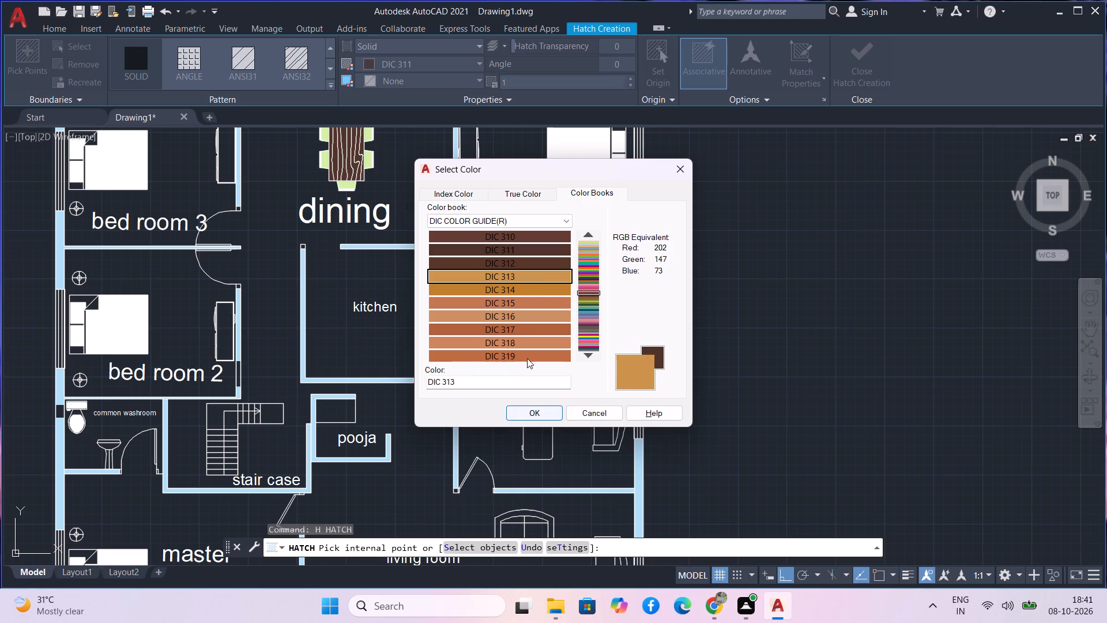
click(533, 414)
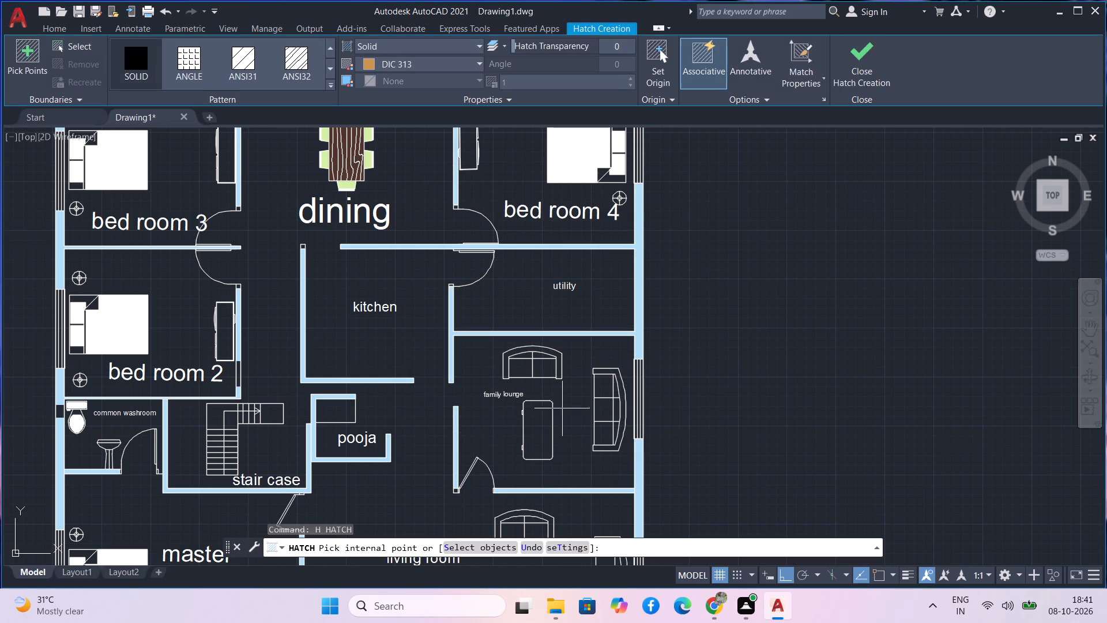
Fill the seats, back cushions and outer frame of the two-seater sofa in the family lounge with the DIC 313 solid hatch.
click(541, 370)
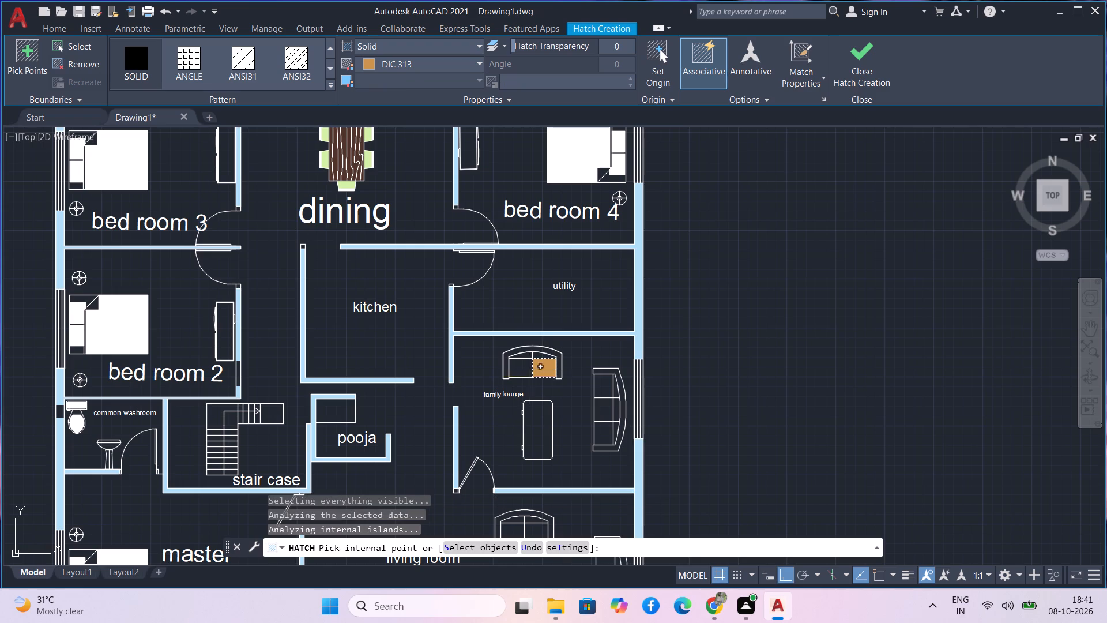
scroll(521, 376, up, 3)
click(522, 374)
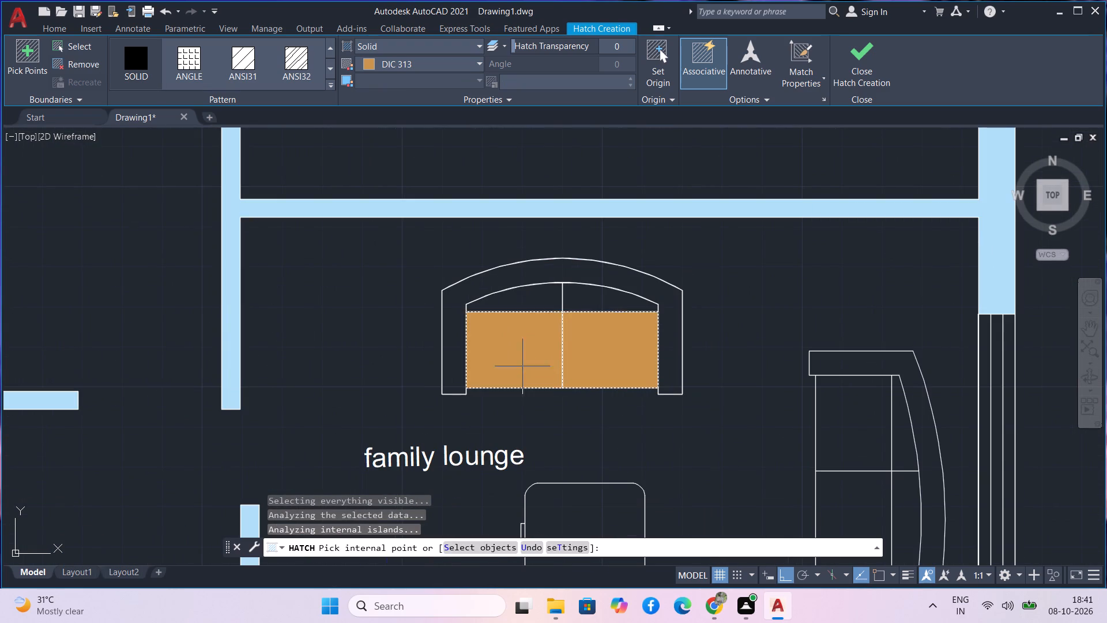
click(532, 302)
click(586, 305)
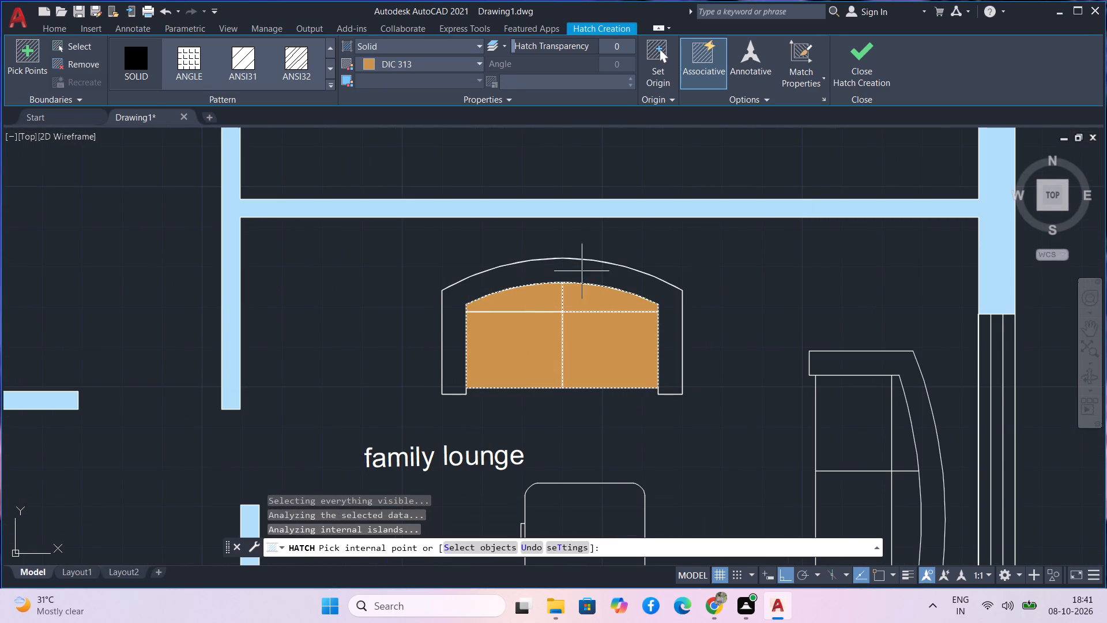
click(582, 271)
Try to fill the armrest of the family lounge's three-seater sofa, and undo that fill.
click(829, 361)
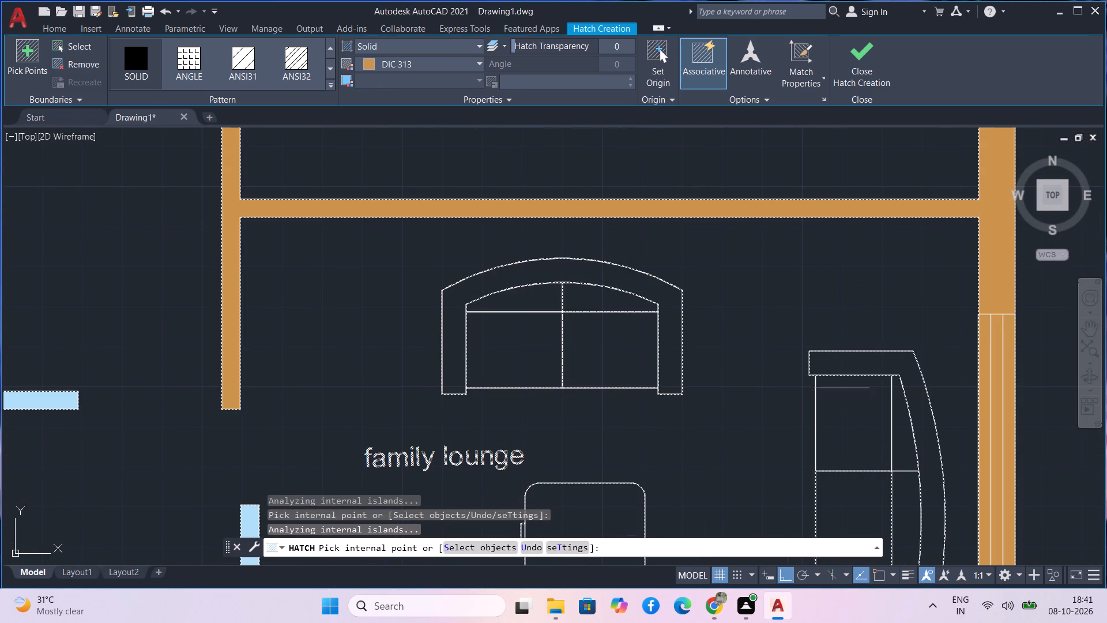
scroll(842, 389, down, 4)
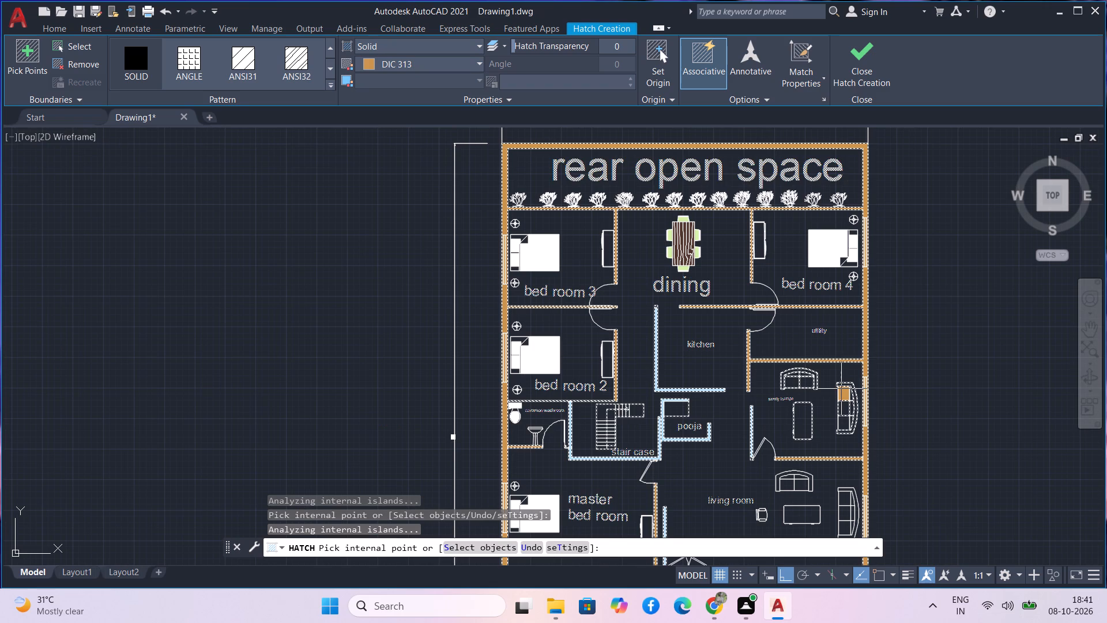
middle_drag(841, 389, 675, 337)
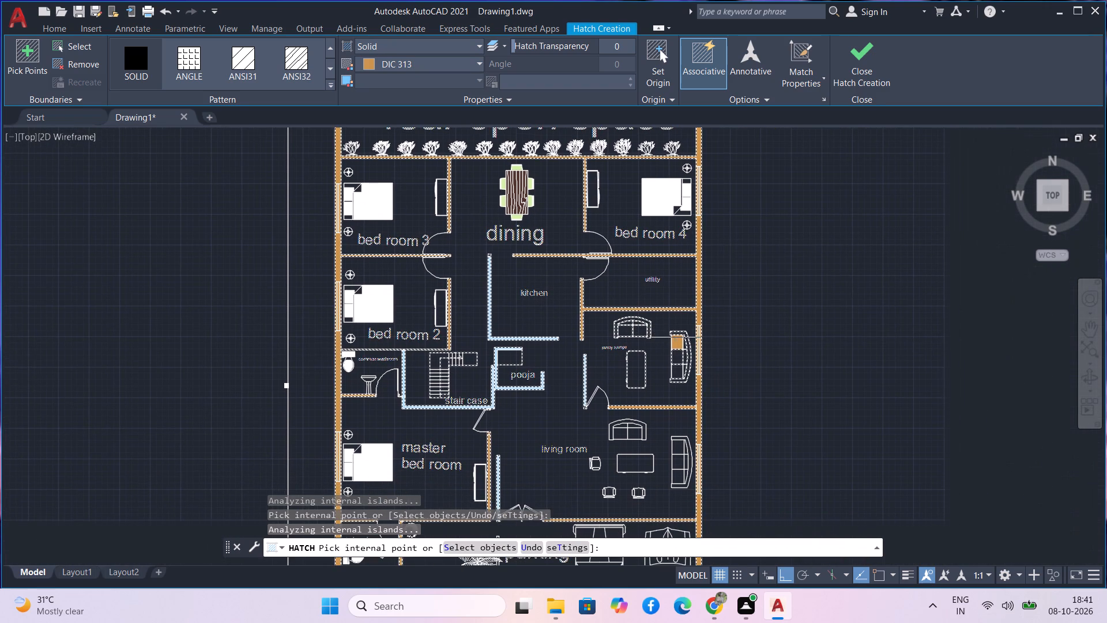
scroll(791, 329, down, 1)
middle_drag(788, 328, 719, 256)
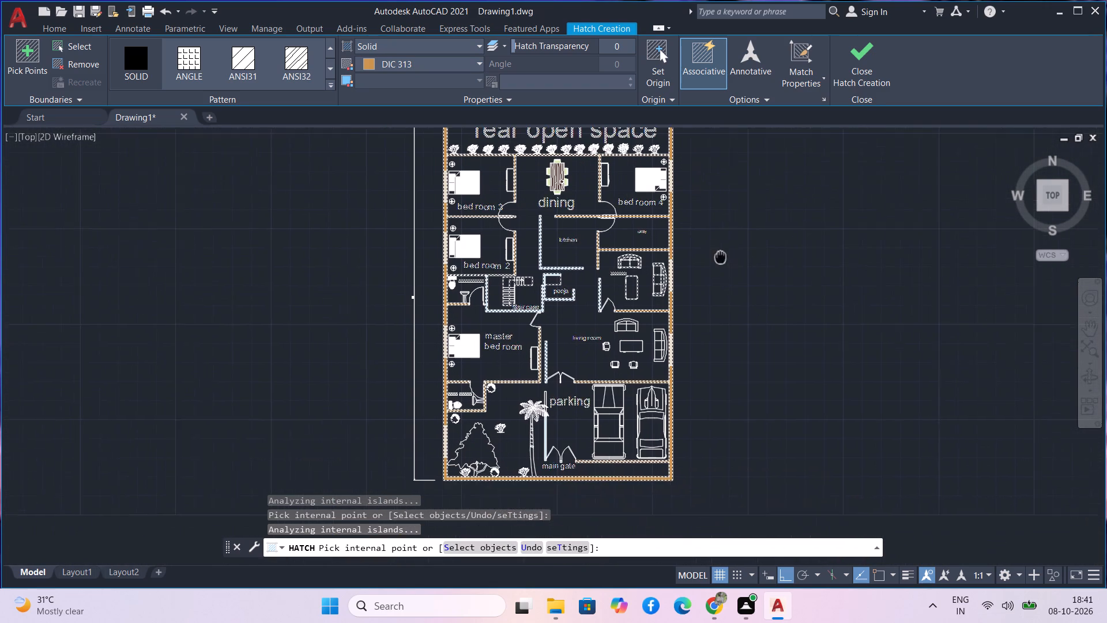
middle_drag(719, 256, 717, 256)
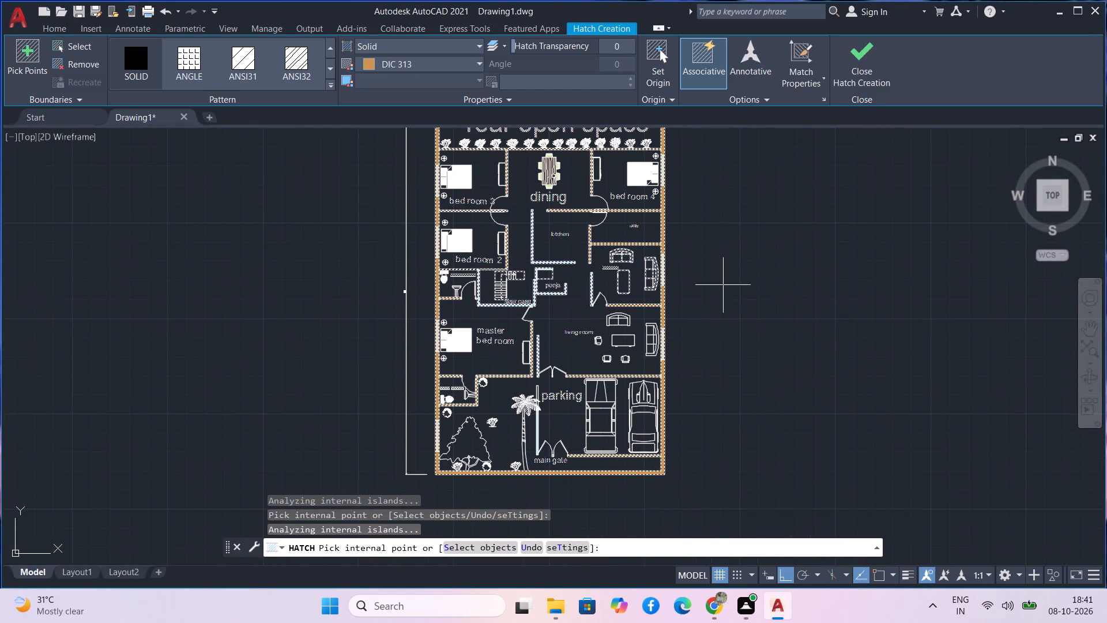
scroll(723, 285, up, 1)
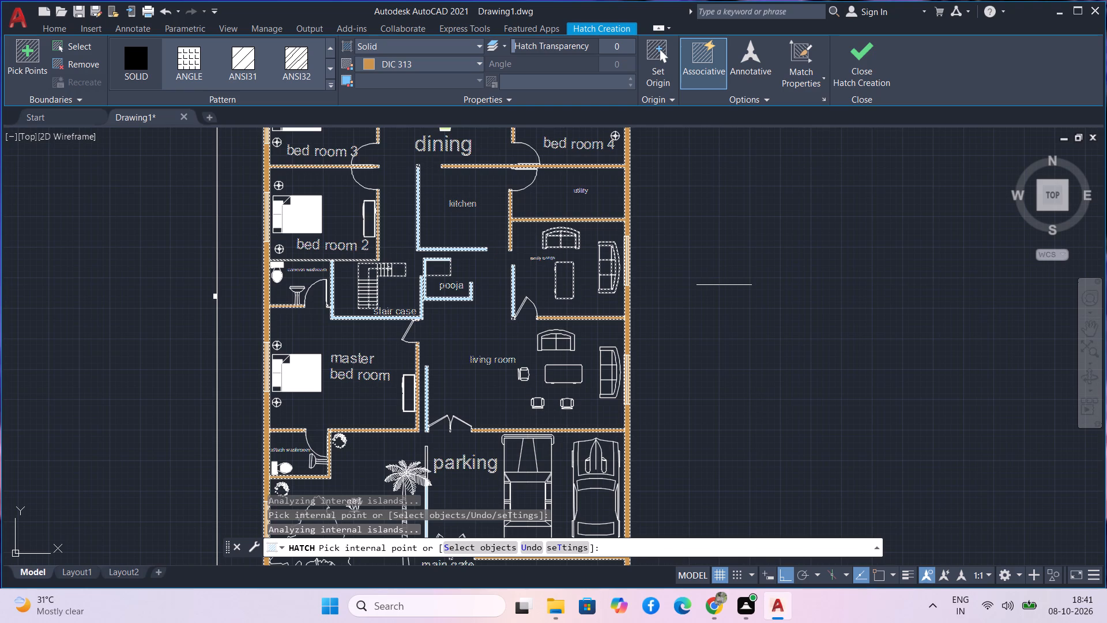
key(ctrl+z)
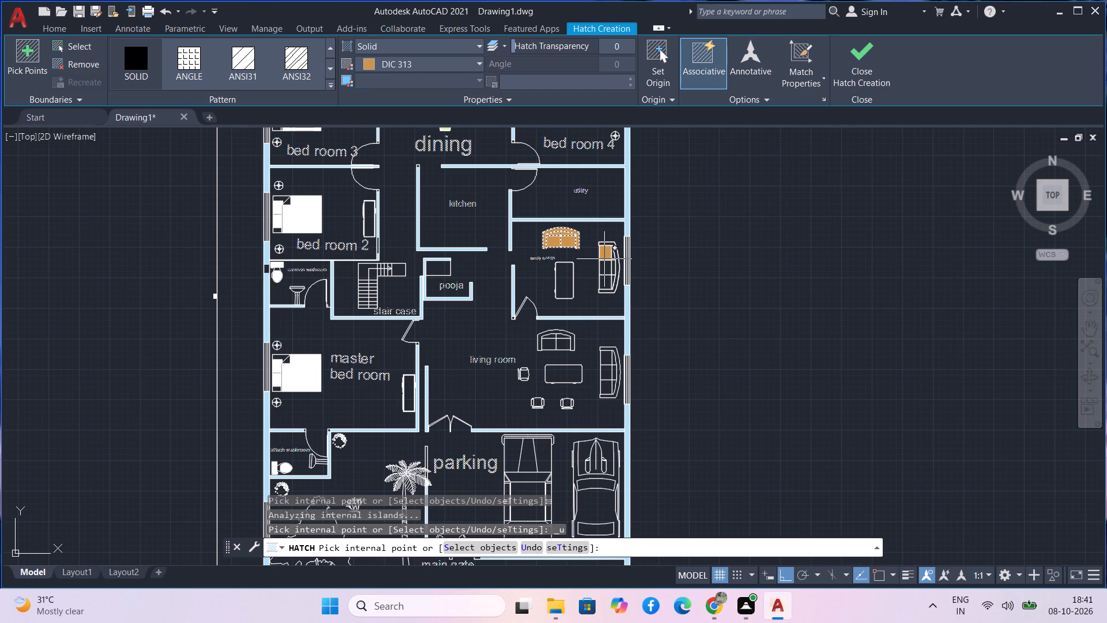
Fill the three seats and three back cushions of the family lounge's three-seater sofa with the DIC 313 solid hatch.
scroll(604, 259, up, 3)
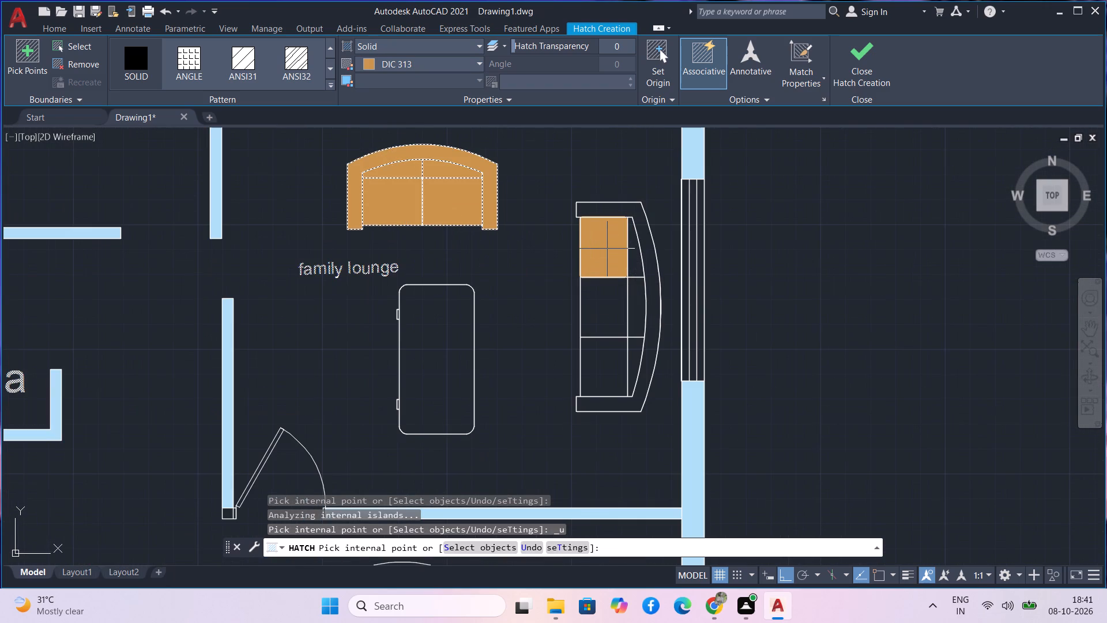
click(607, 249)
click(609, 302)
click(611, 348)
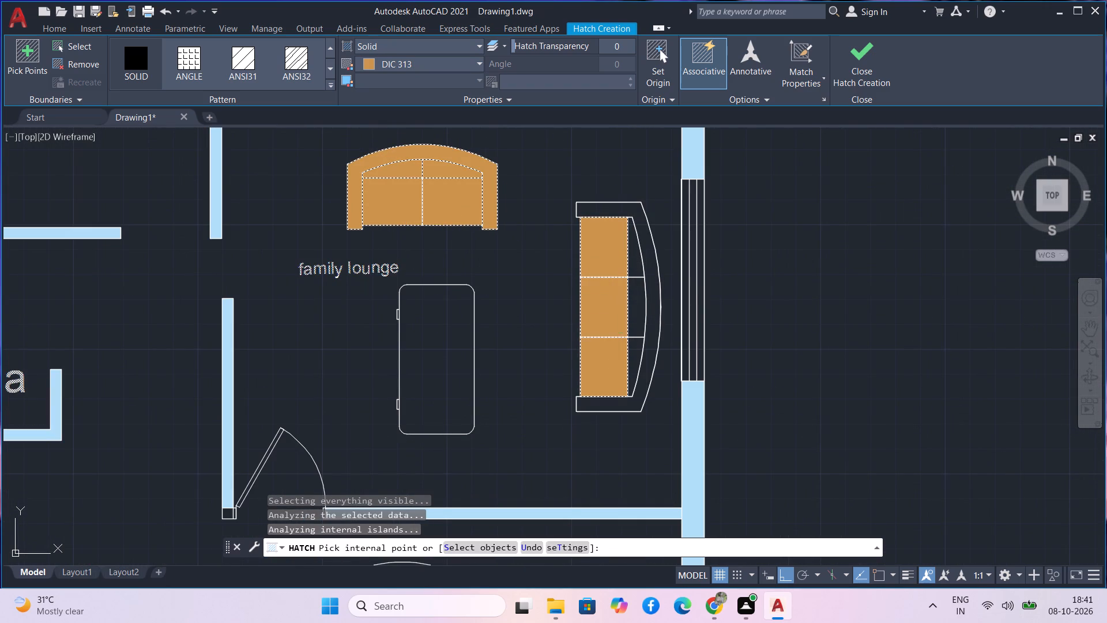
click(628, 318)
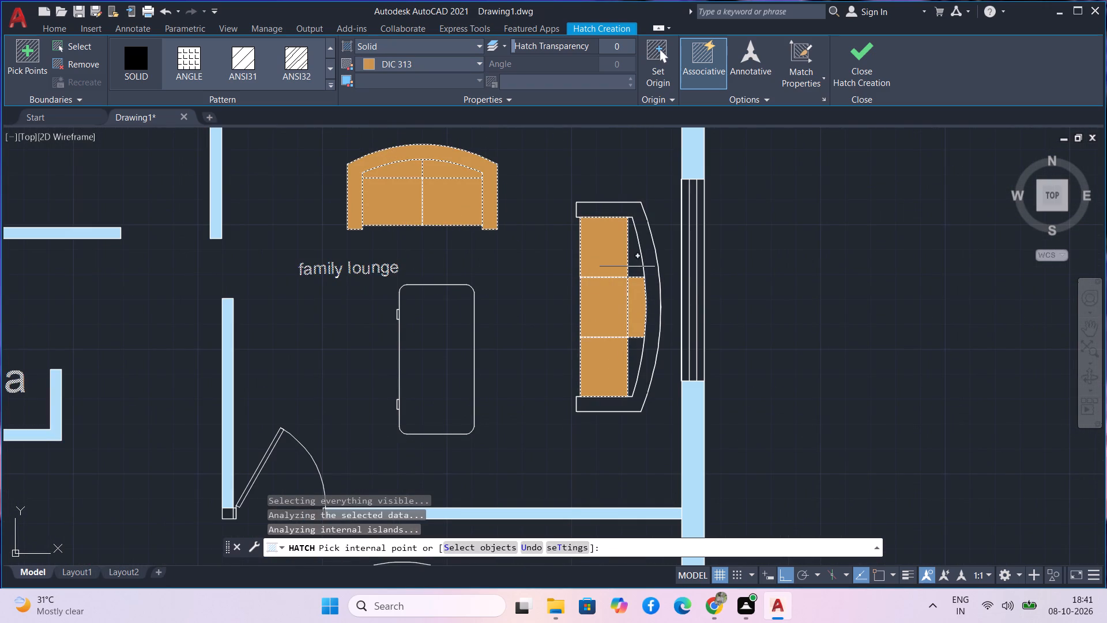
click(630, 267)
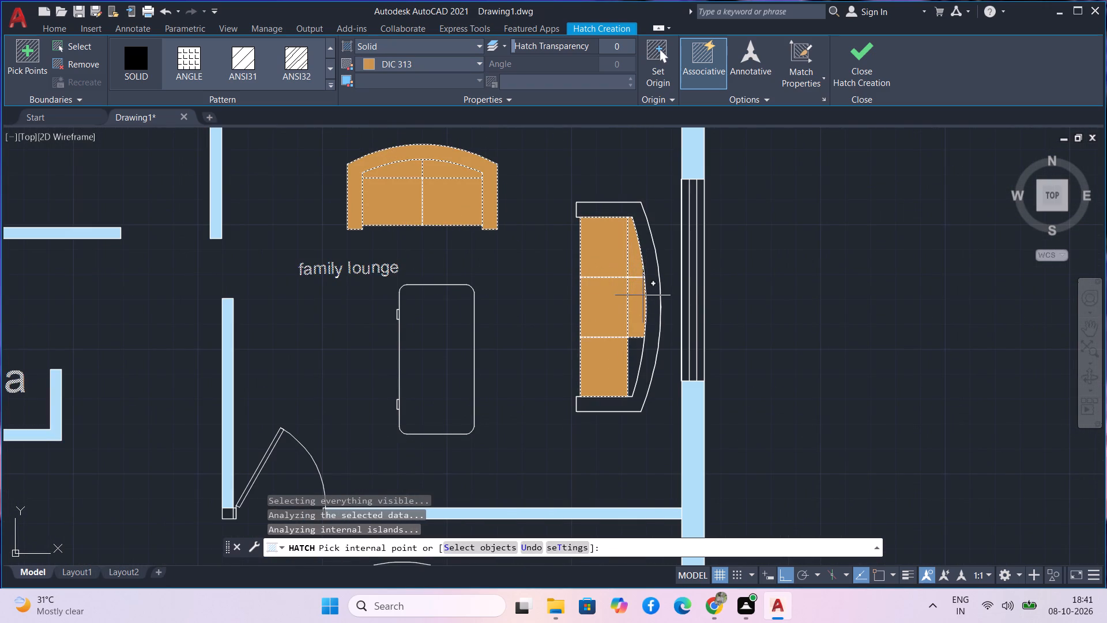
scroll(639, 347, up, 2)
click(639, 347)
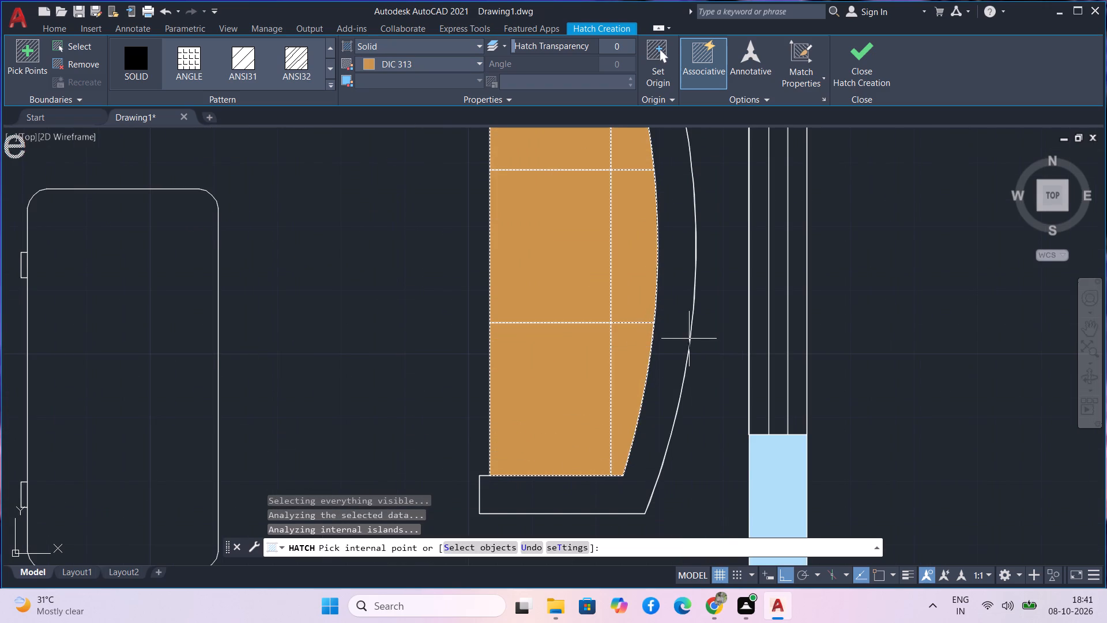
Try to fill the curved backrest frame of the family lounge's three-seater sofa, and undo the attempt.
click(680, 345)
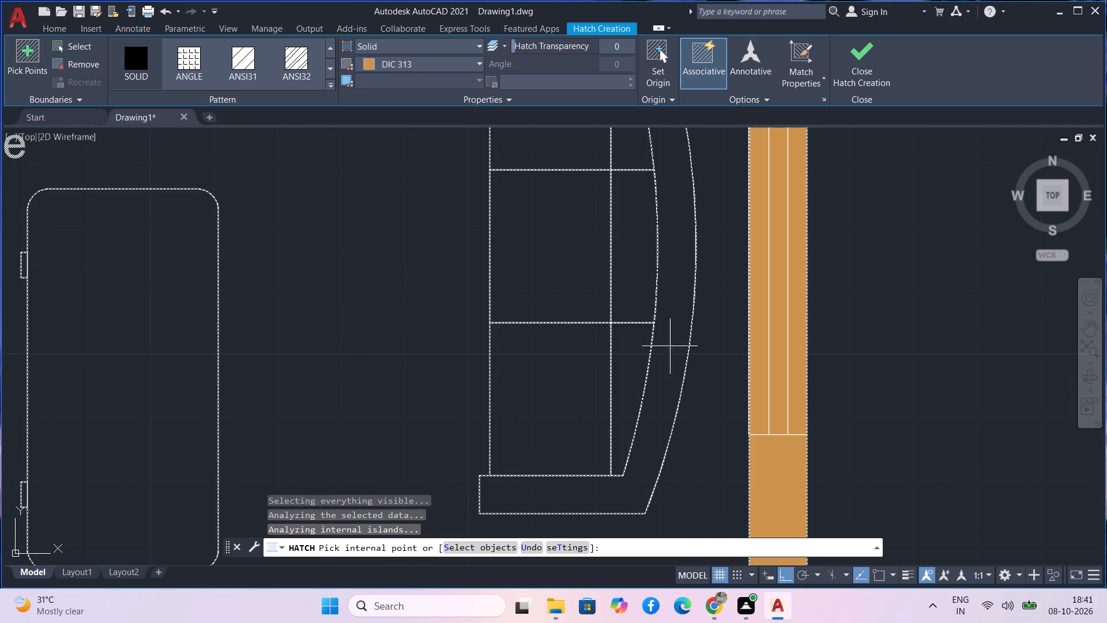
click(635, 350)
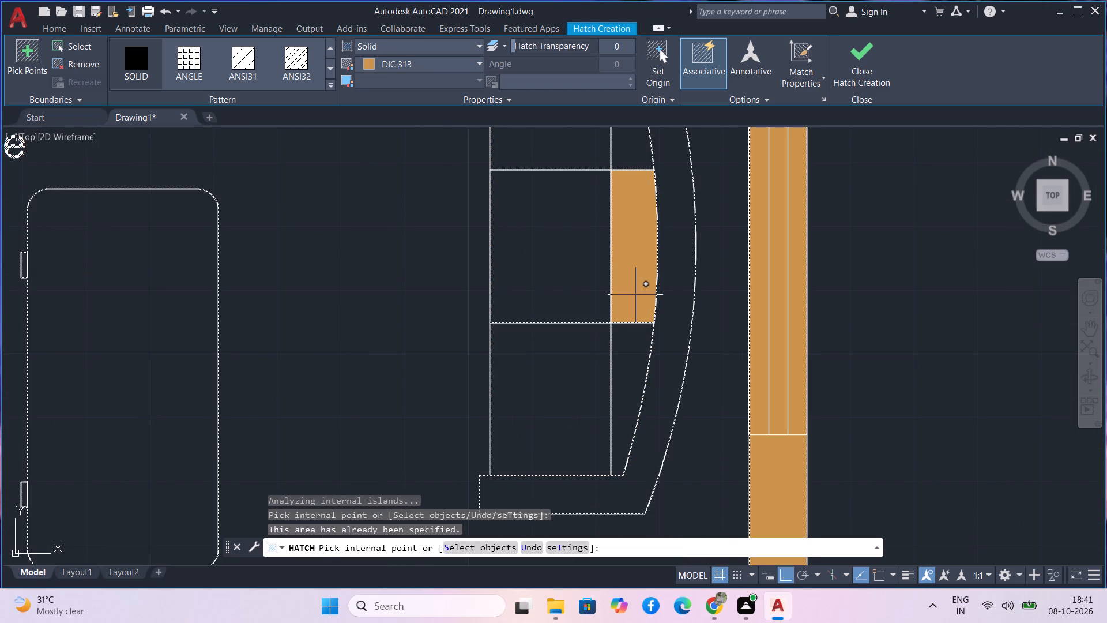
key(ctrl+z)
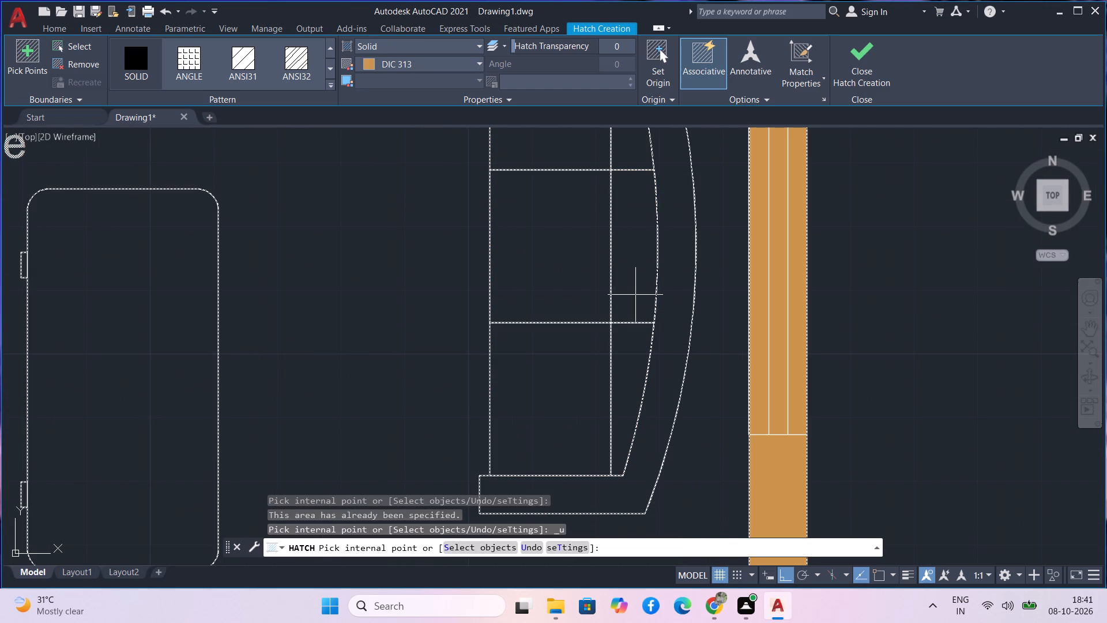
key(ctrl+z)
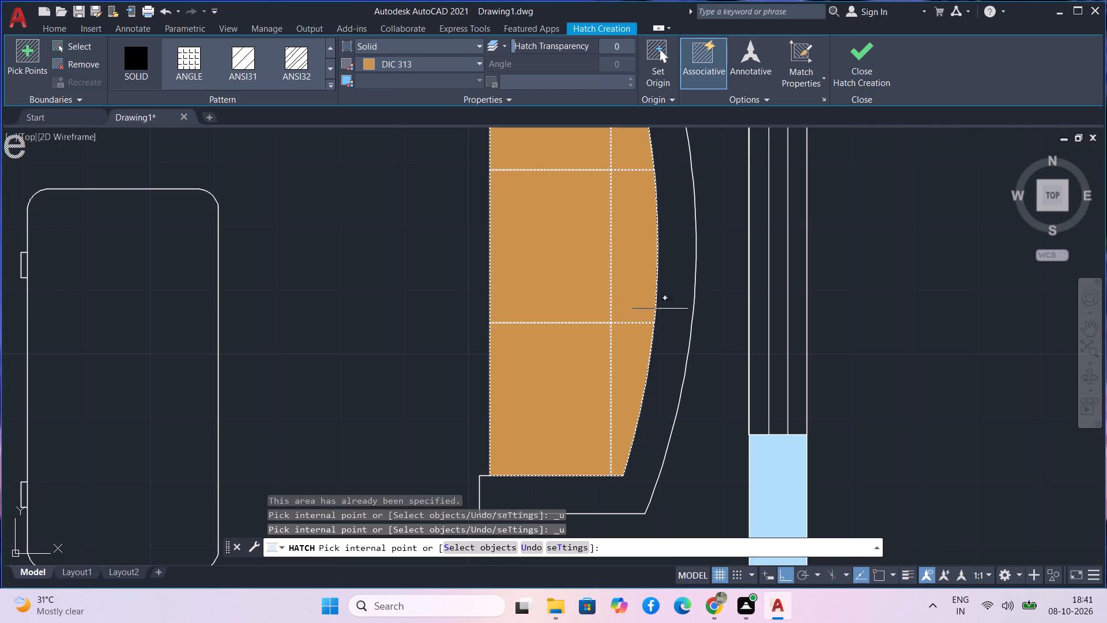
Fill the outer frame of the family lounge's three-seater sofa with DIC 313, picking inside its armrest.
scroll(628, 393, down, 2)
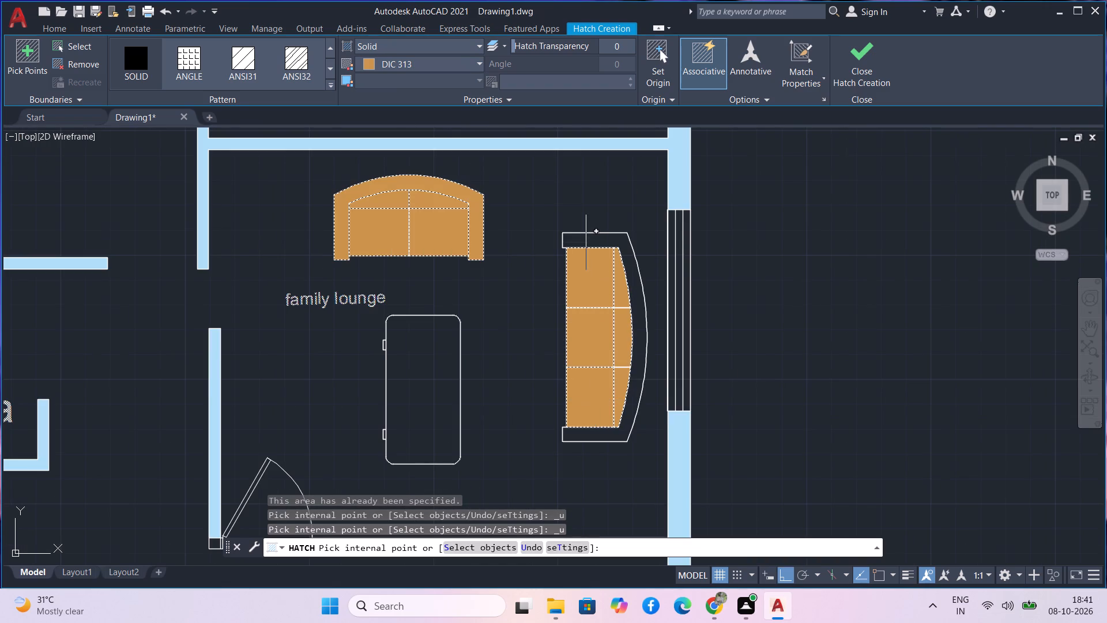
click(586, 242)
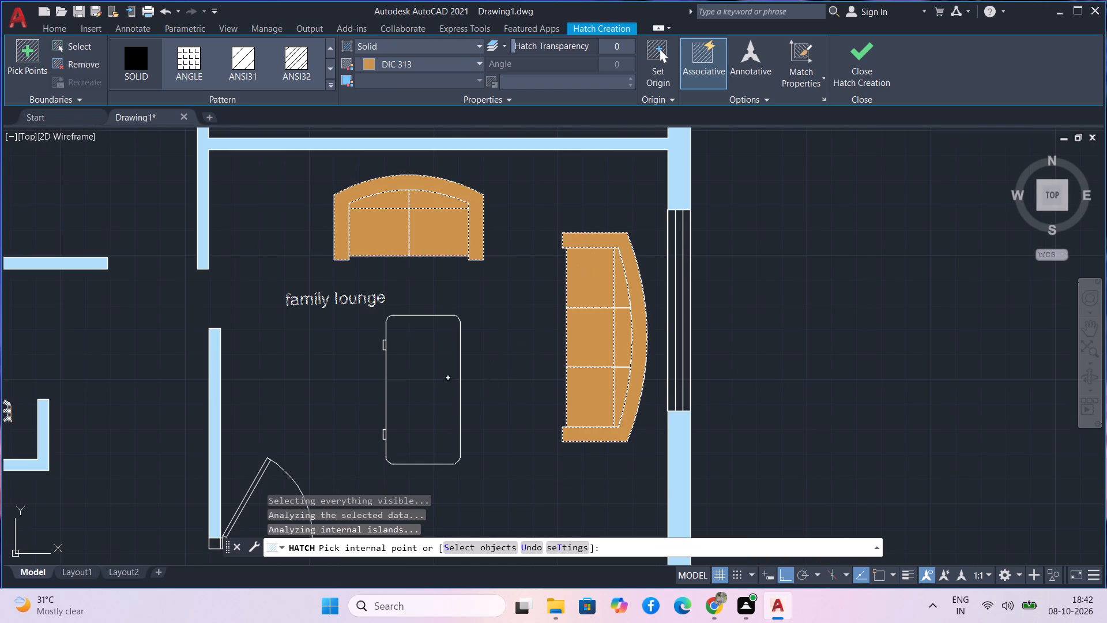
Fill the seats, back cushions and outer frame of the living room's two-seater sofa with the DIC 313 solid hatch.
scroll(431, 393, down, 2)
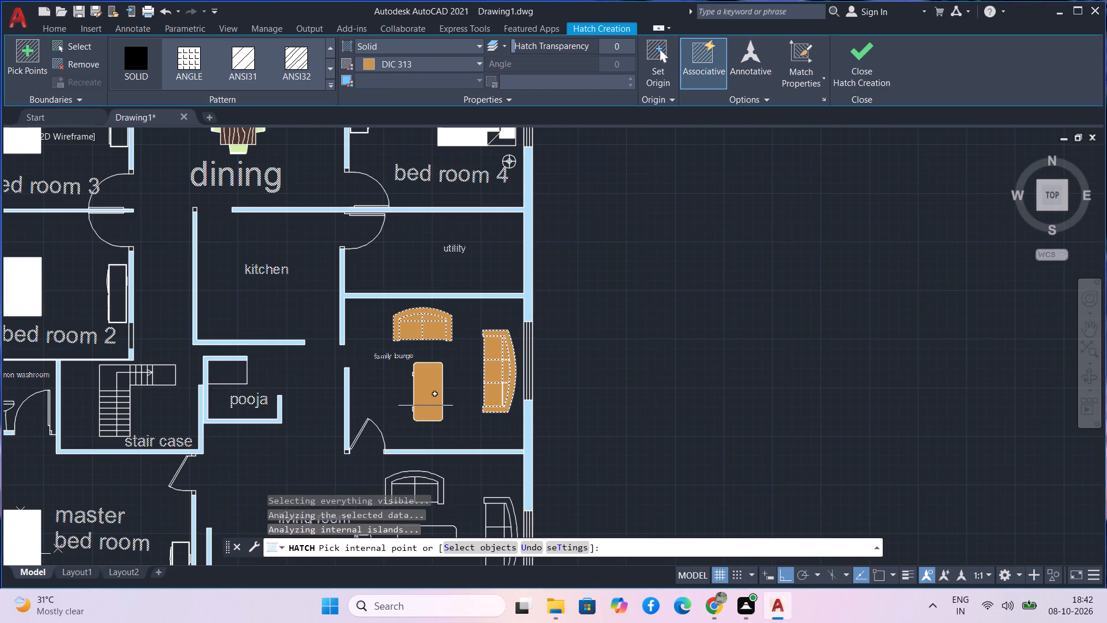
middle_drag(460, 384, 460, 331)
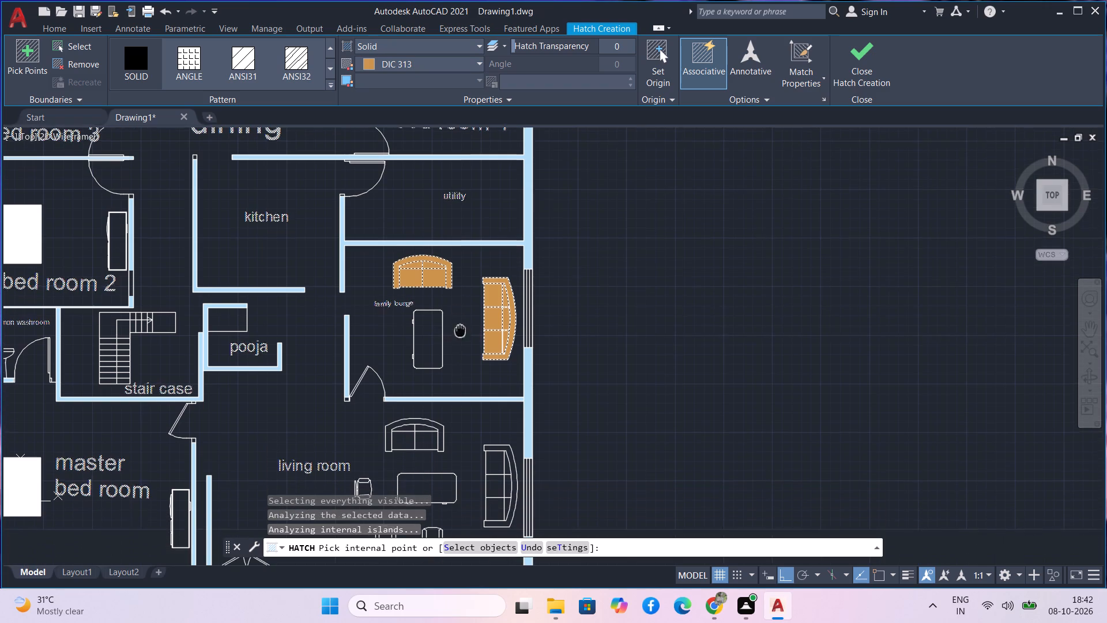
middle_drag(428, 454, 445, 395)
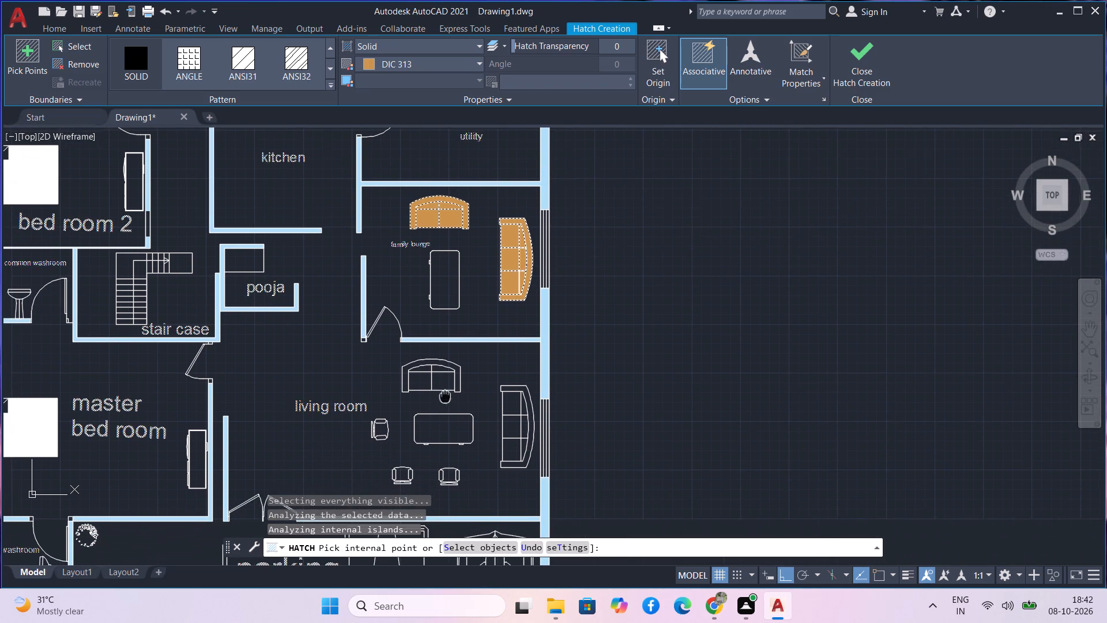
scroll(440, 380, up, 2)
click(439, 380)
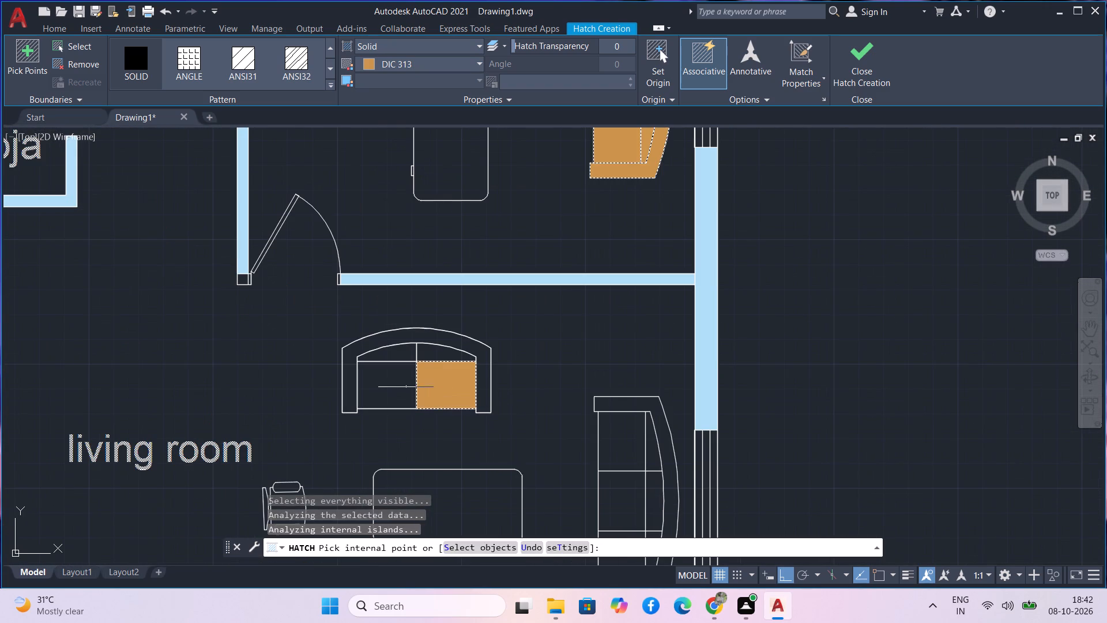
click(405, 387)
click(405, 359)
click(426, 358)
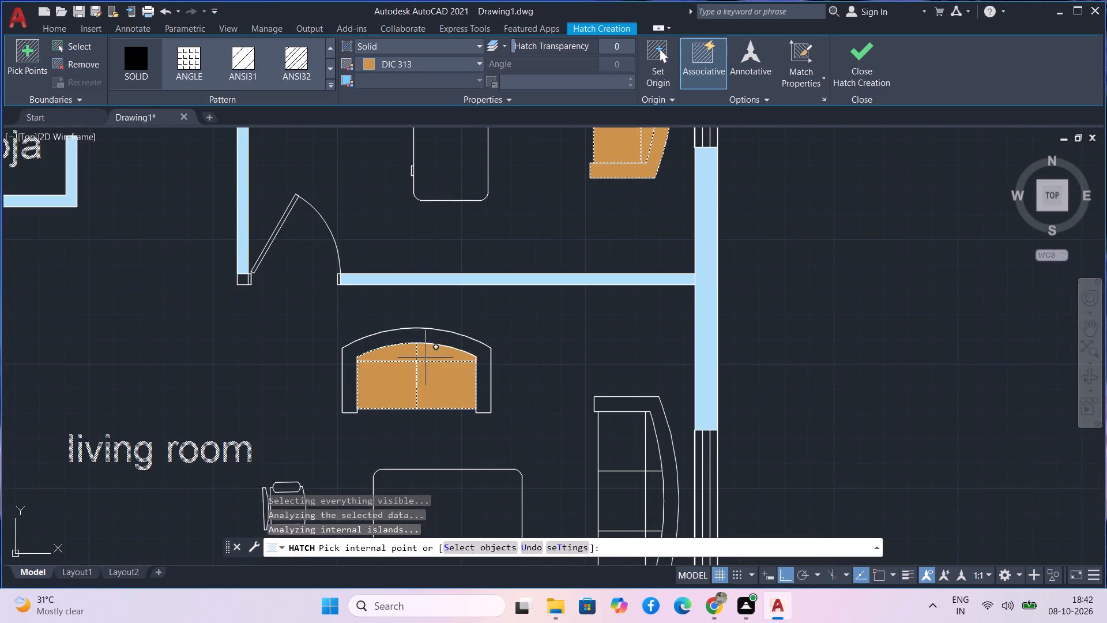
click(349, 388)
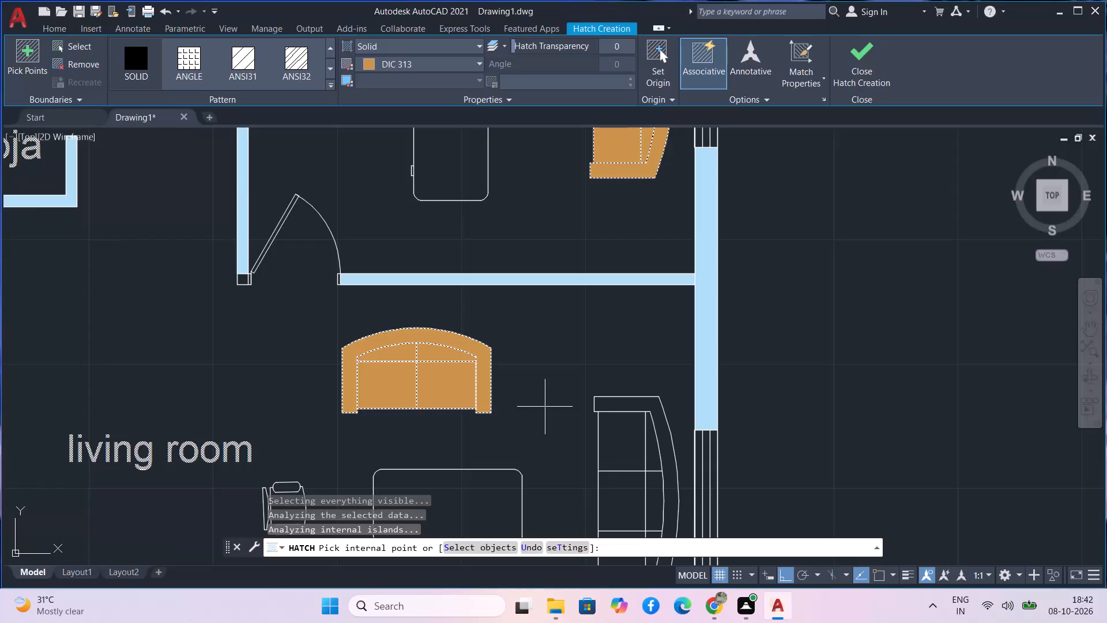
scroll(491, 403, down, 2)
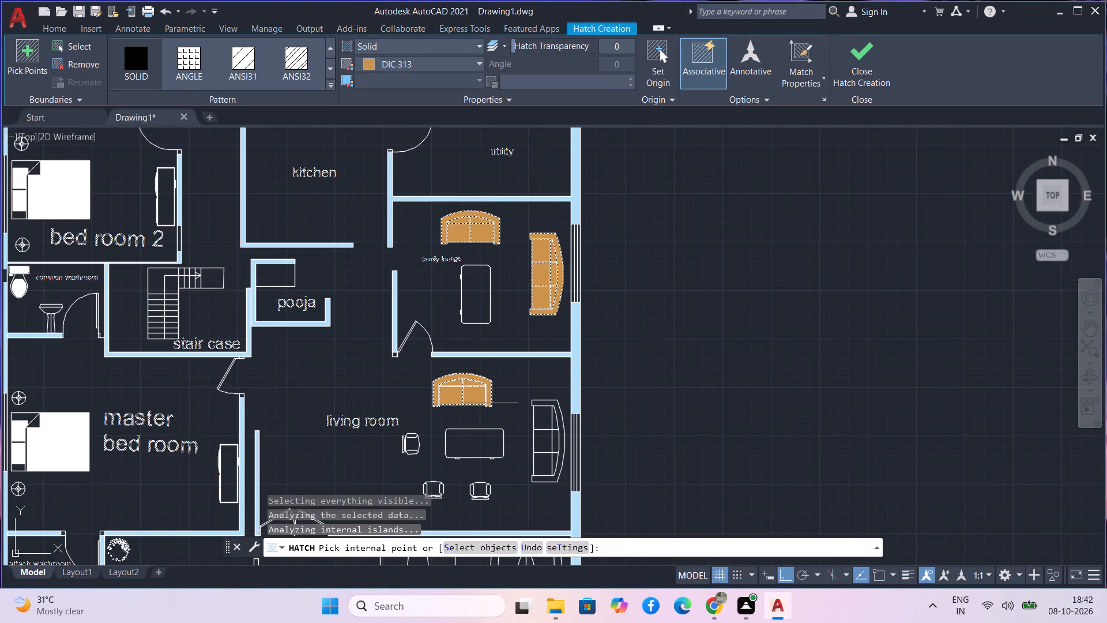
Undo all the DIC 313 fills on the living room's two-seater sofa and end the hatch, keeping the family lounge fills.
scroll(491, 403, down, 1)
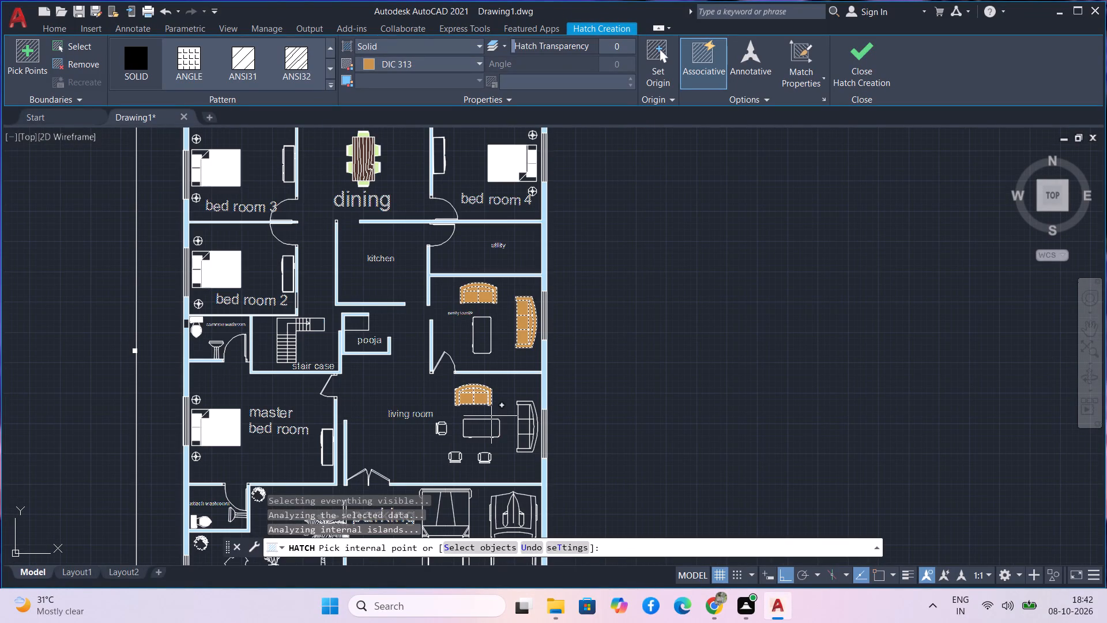
key(ctrl+z)
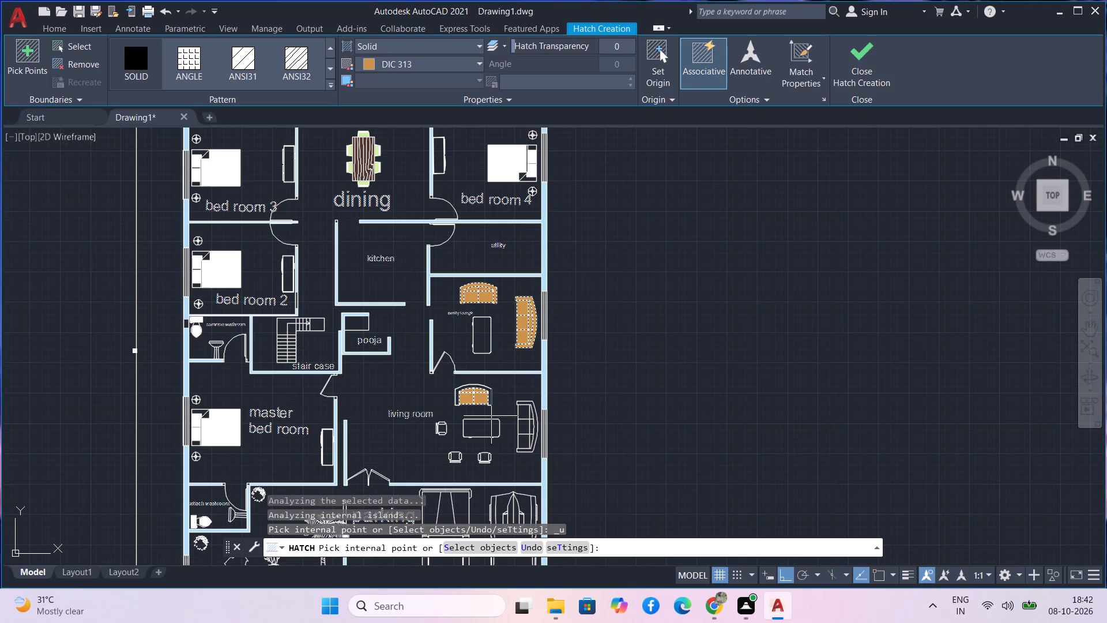
key(ctrl+z)
key(ctrl+z)
key(ctrl+z)
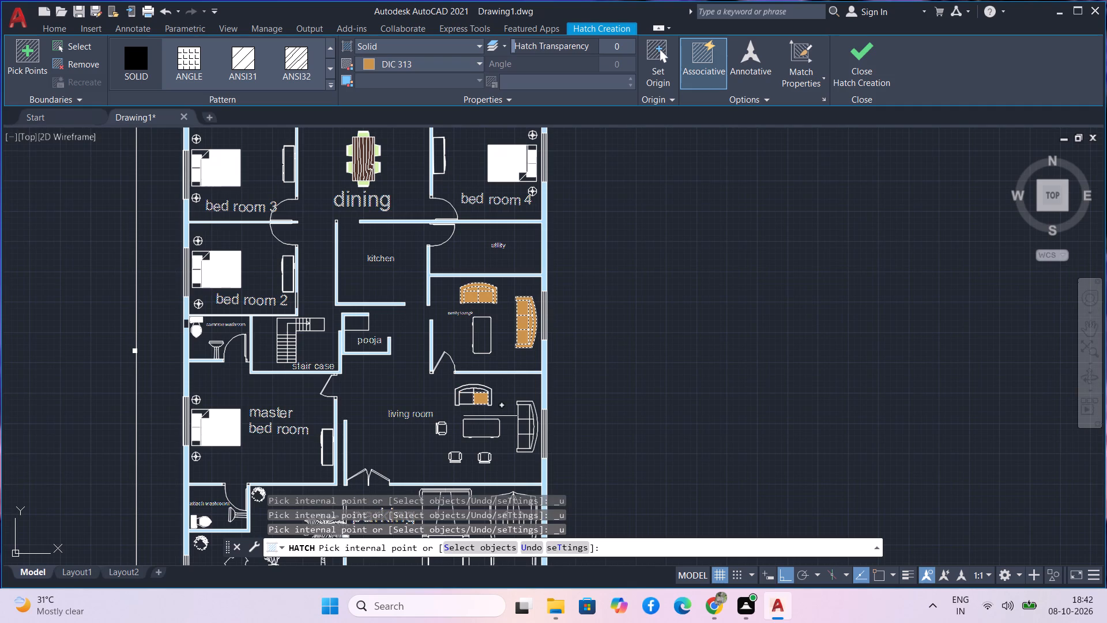
key(z)
key(ctrl+z)
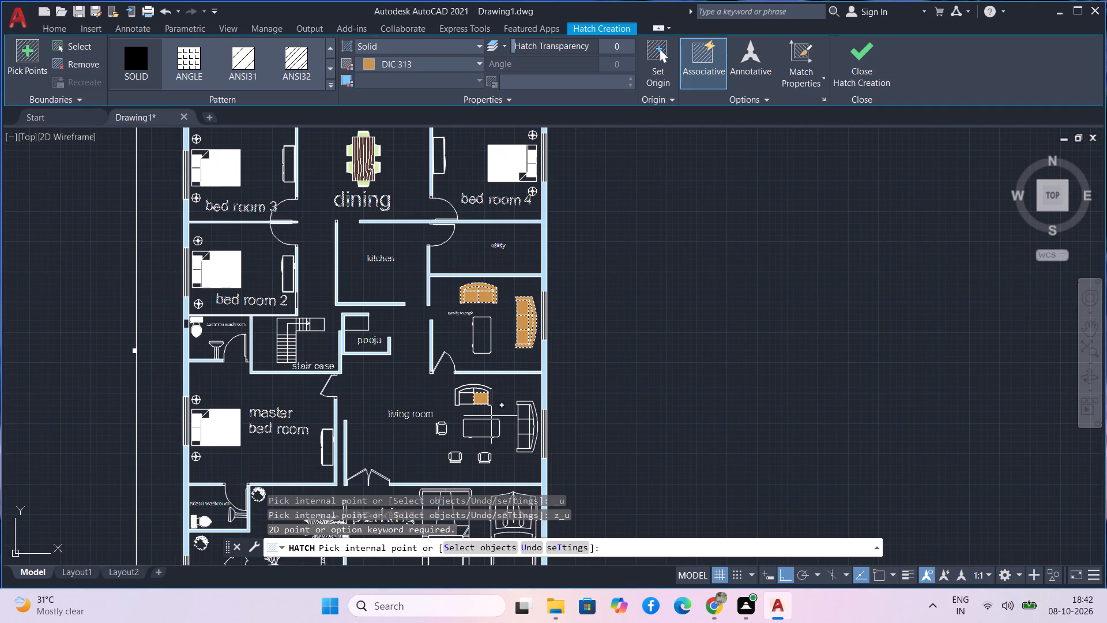
key(ctrl+z)
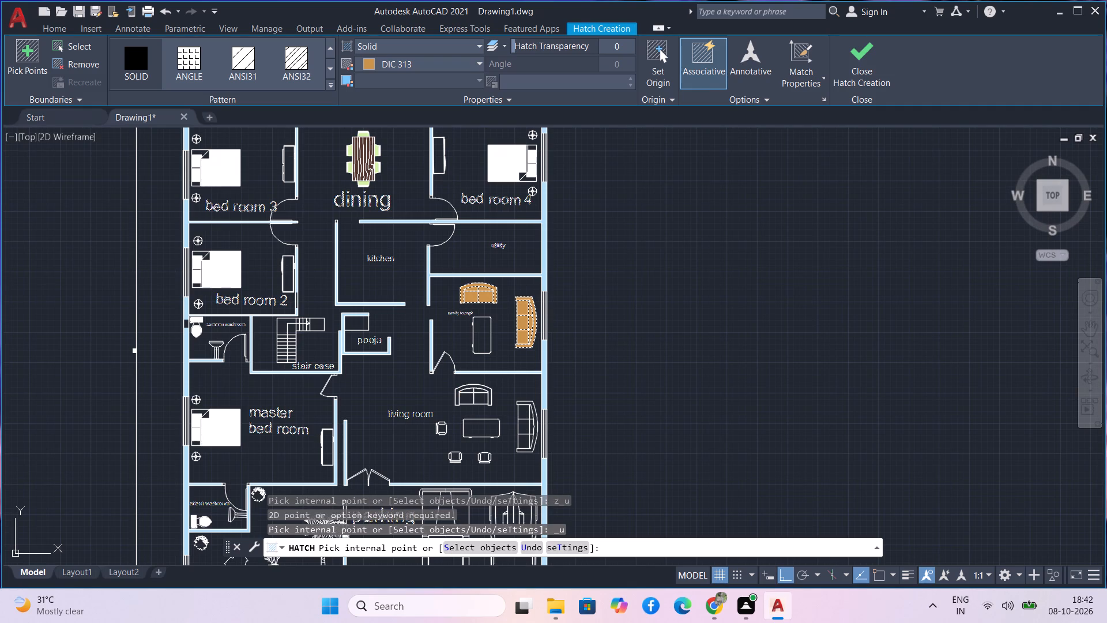
click(854, 78)
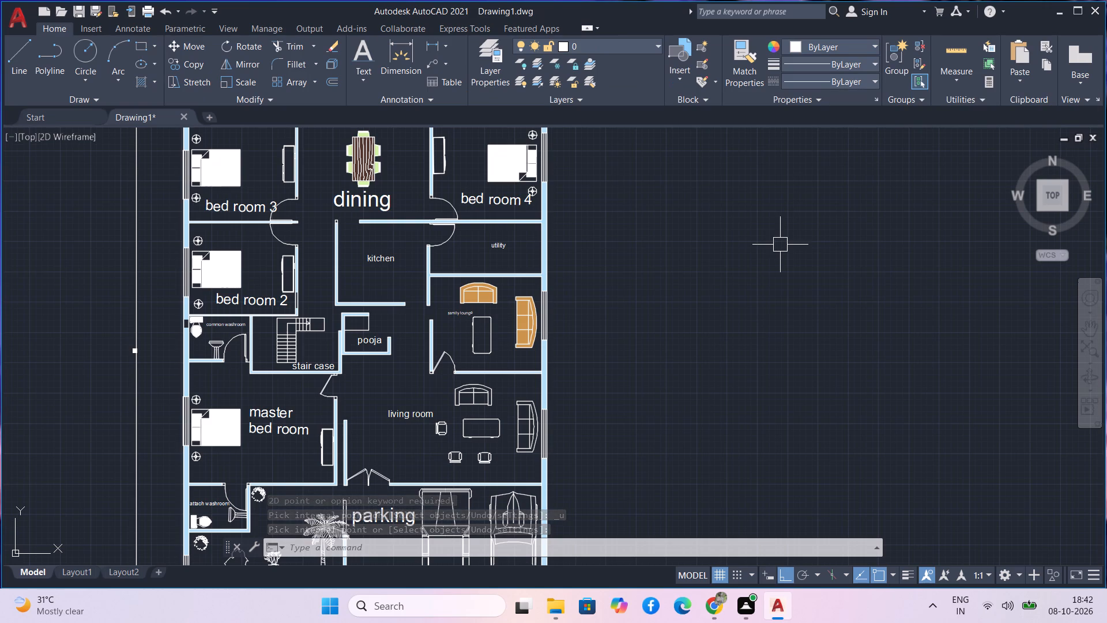
Fill the three seats of the living room's three-seater sofa with a solid hatch in DIC 319 from the DIC Color Guide.
middle_drag(749, 270, 767, 252)
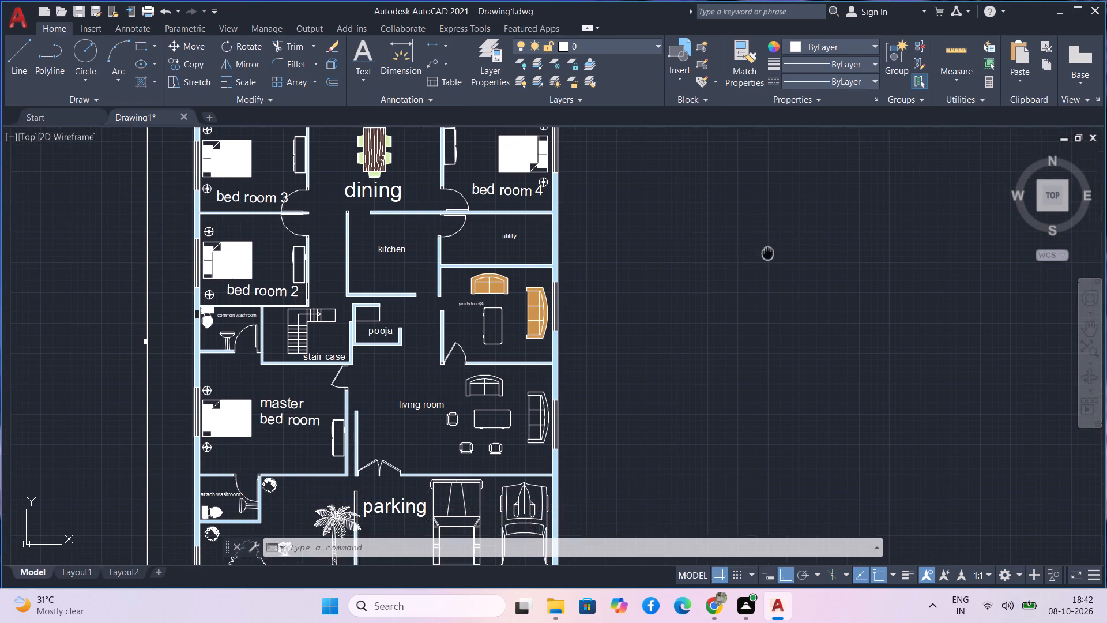
middle_drag(767, 252, 769, 251)
text(hj)
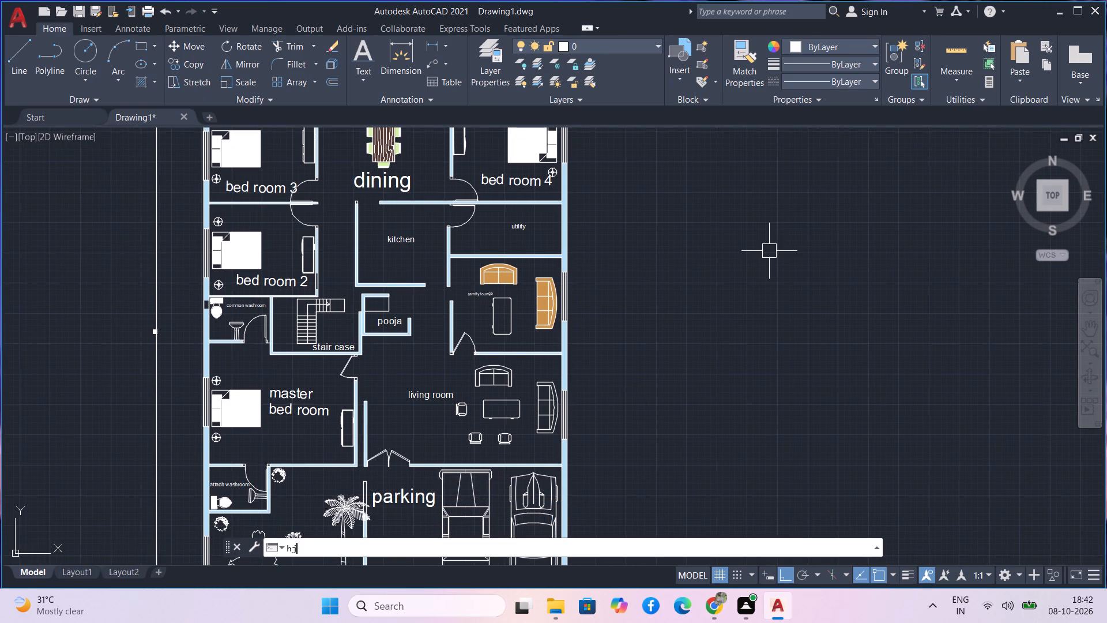
key(BackSpace)
key(space)
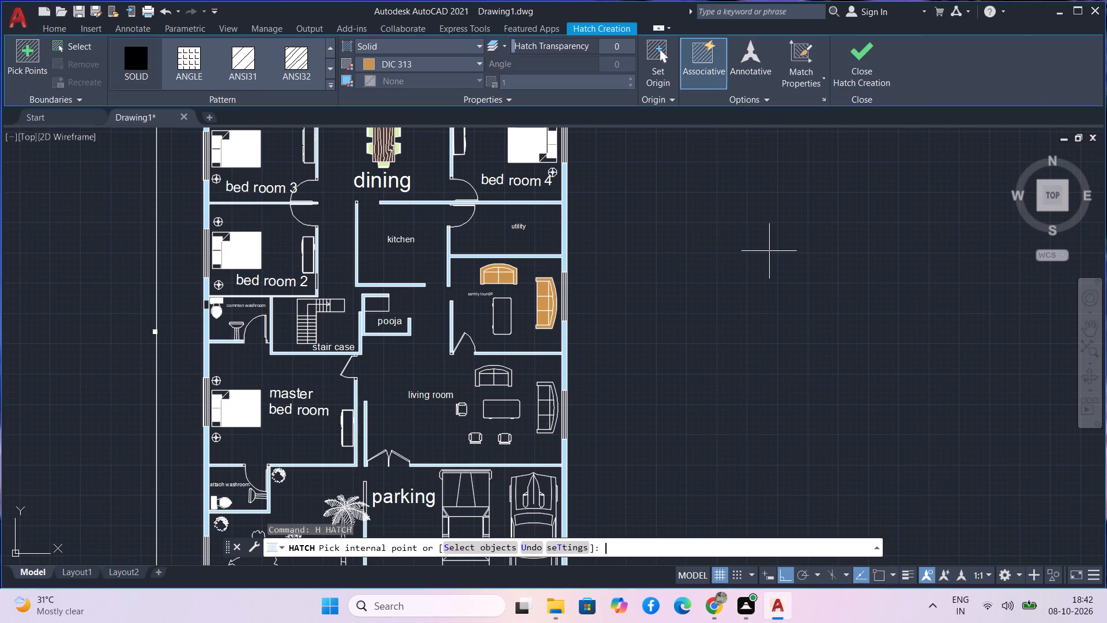
click(477, 63)
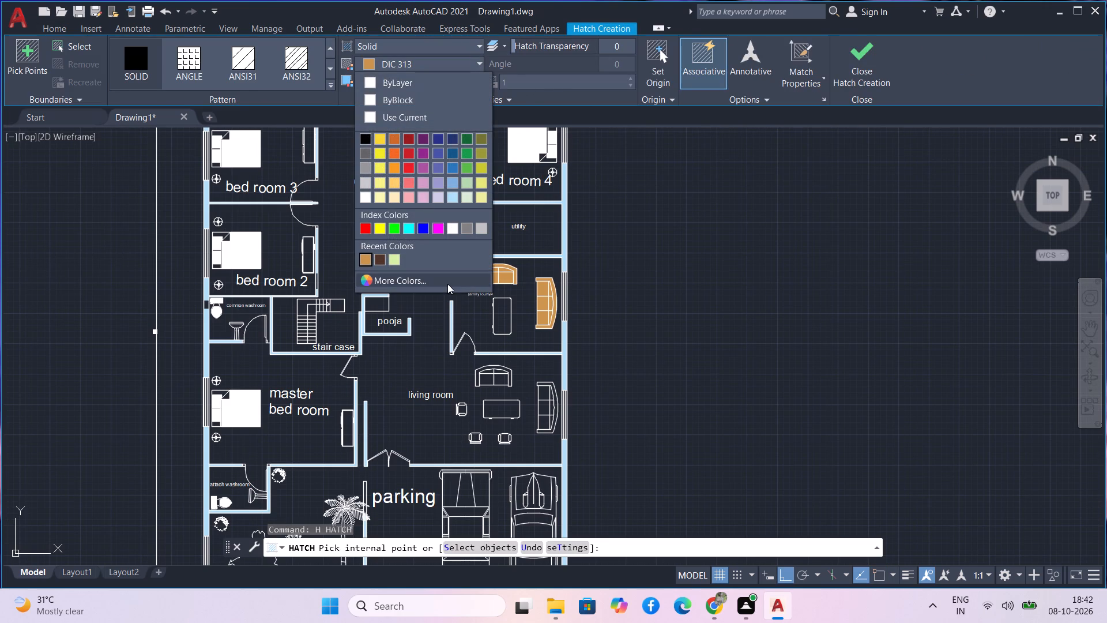
click(447, 284)
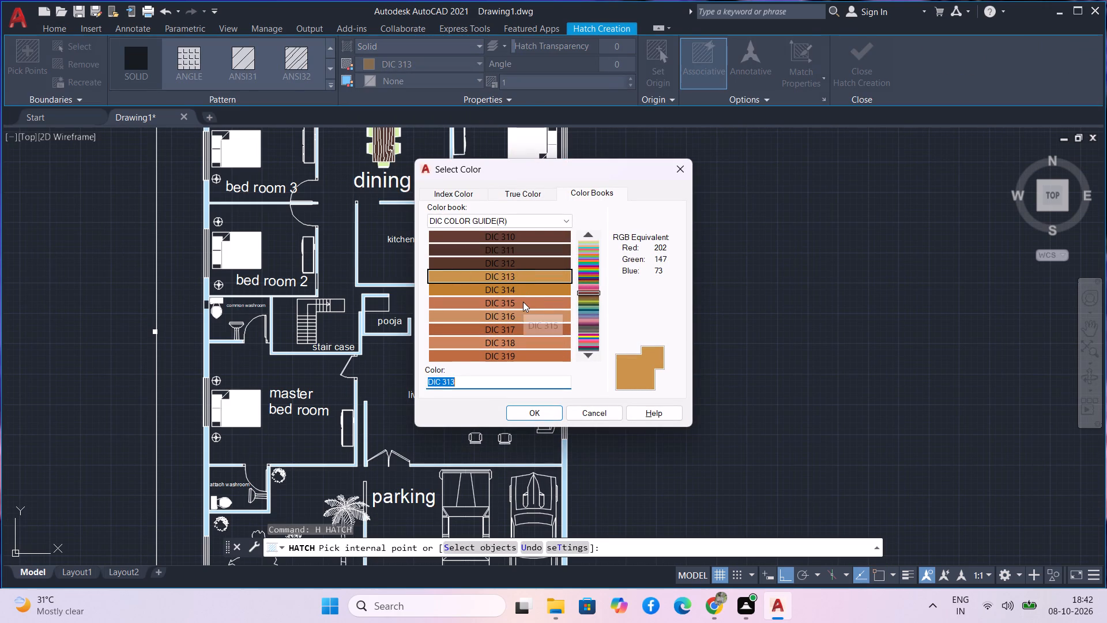
click(523, 302)
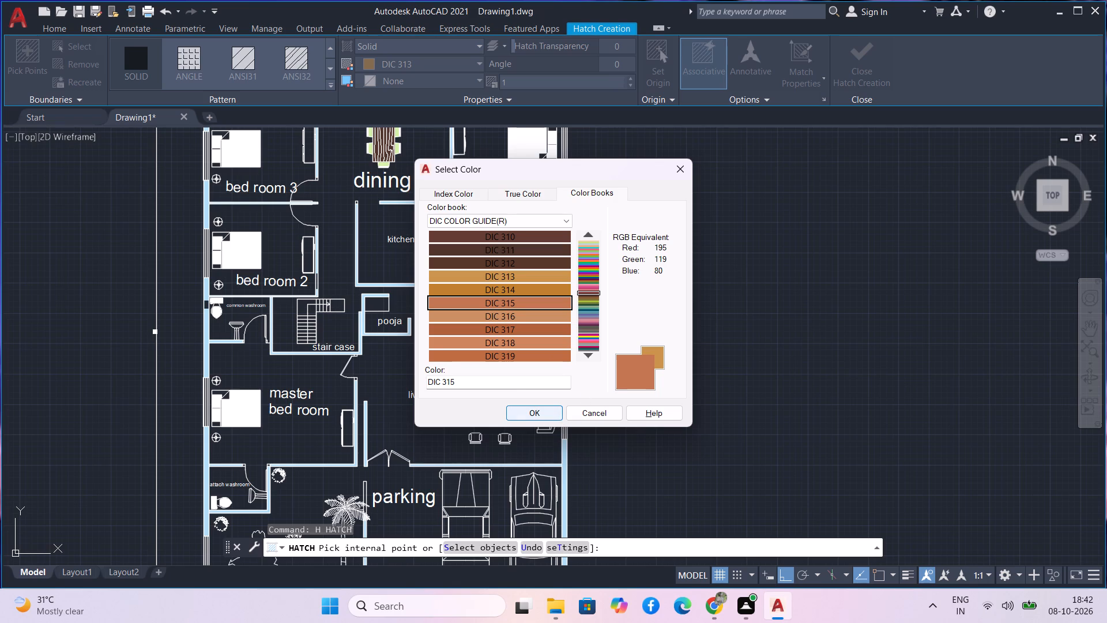
click(492, 357)
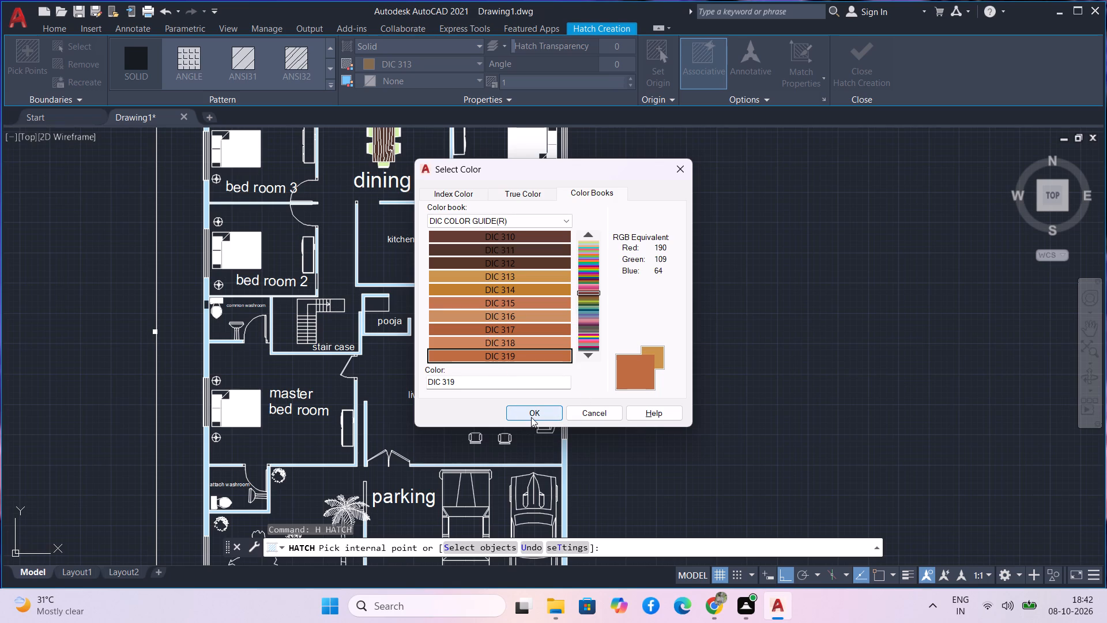
click(530, 409)
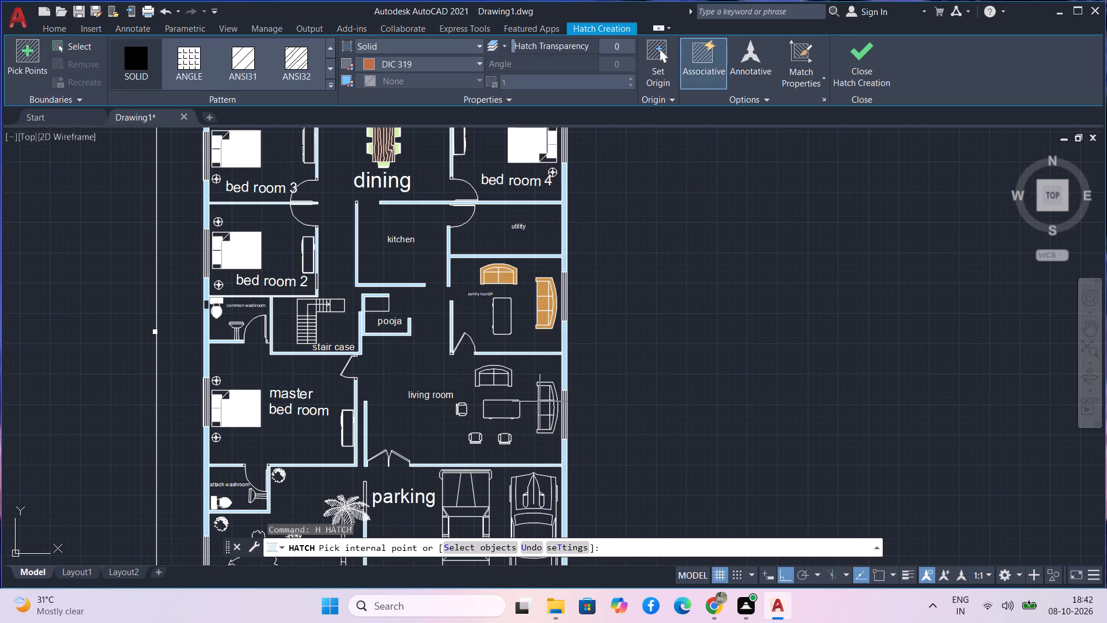
scroll(559, 411, up, 2)
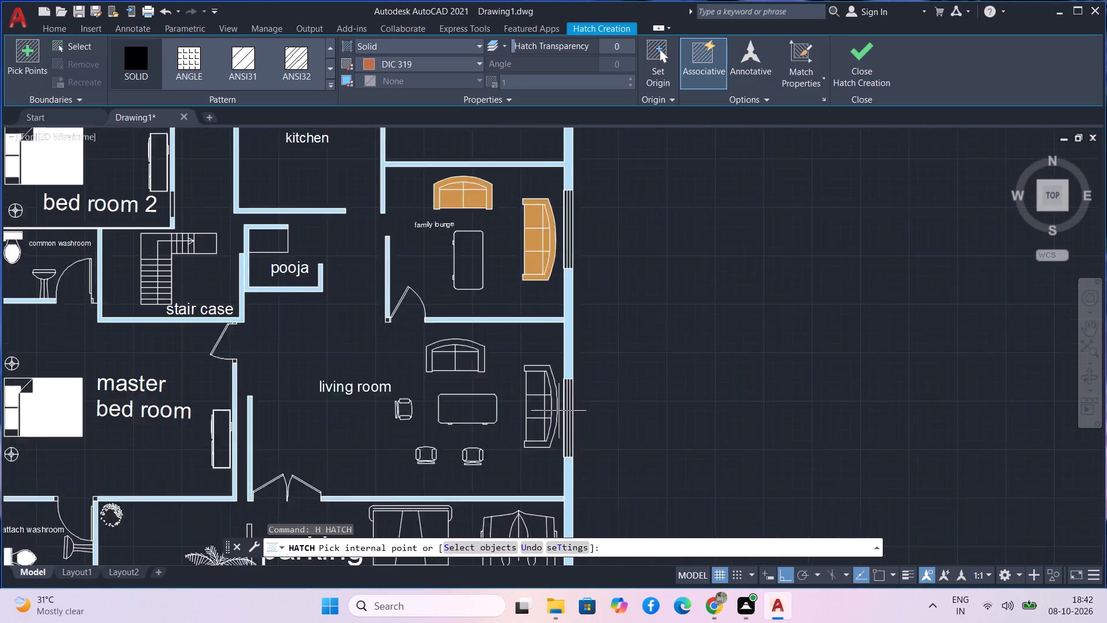
click(521, 370)
click(528, 413)
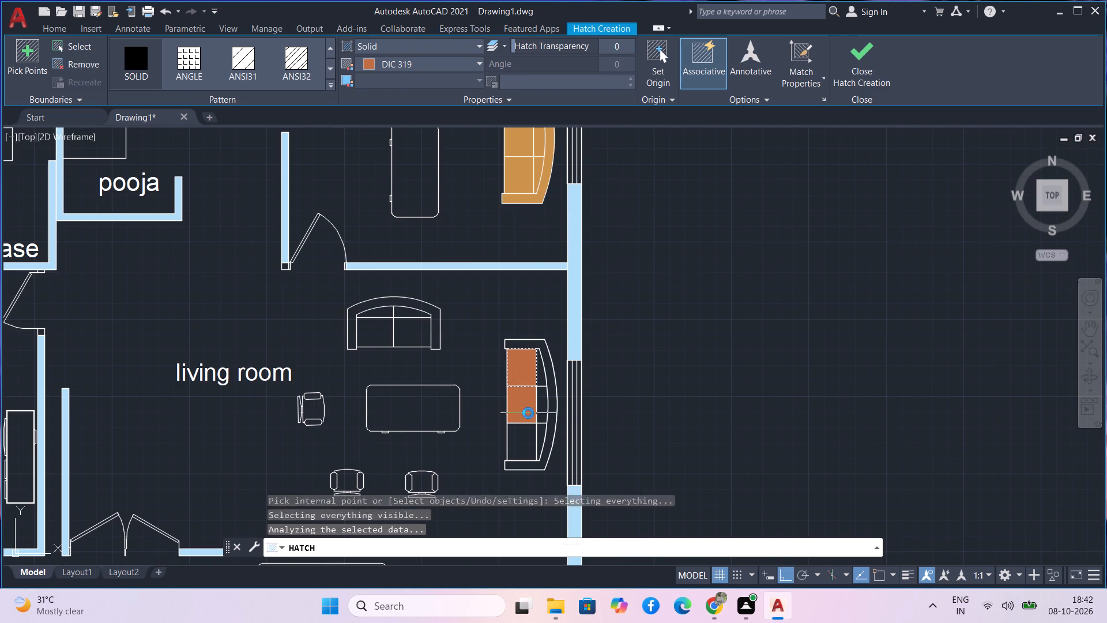
click(526, 447)
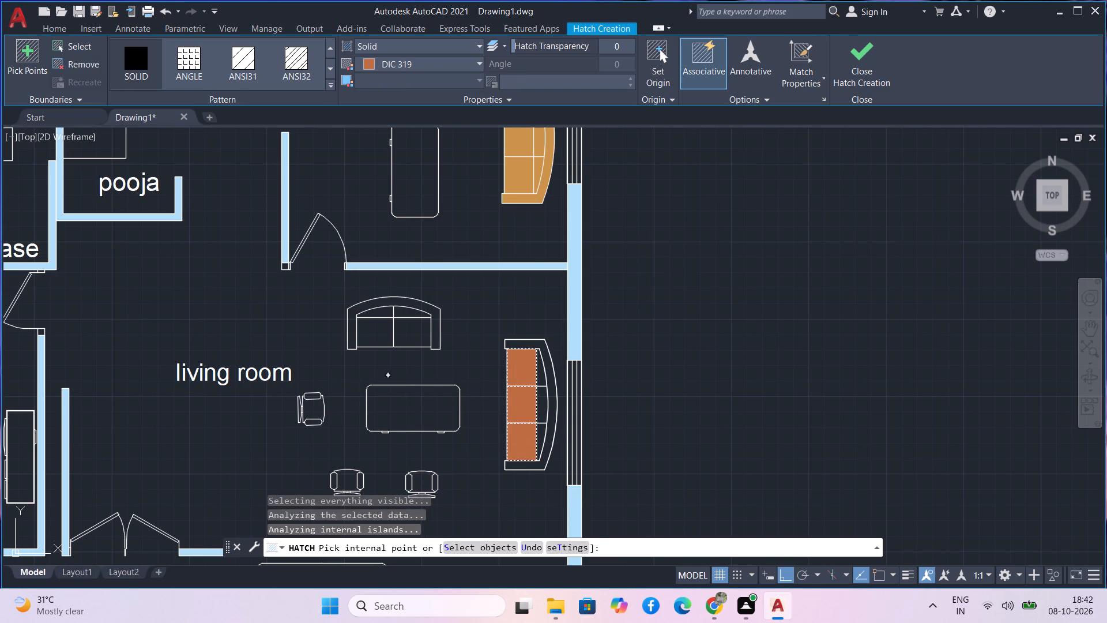
Fill the living room two-seater sofa's seats, outer frame and back cushions with DIC 319, plus the seat of the chair near the room label.
click(366, 341)
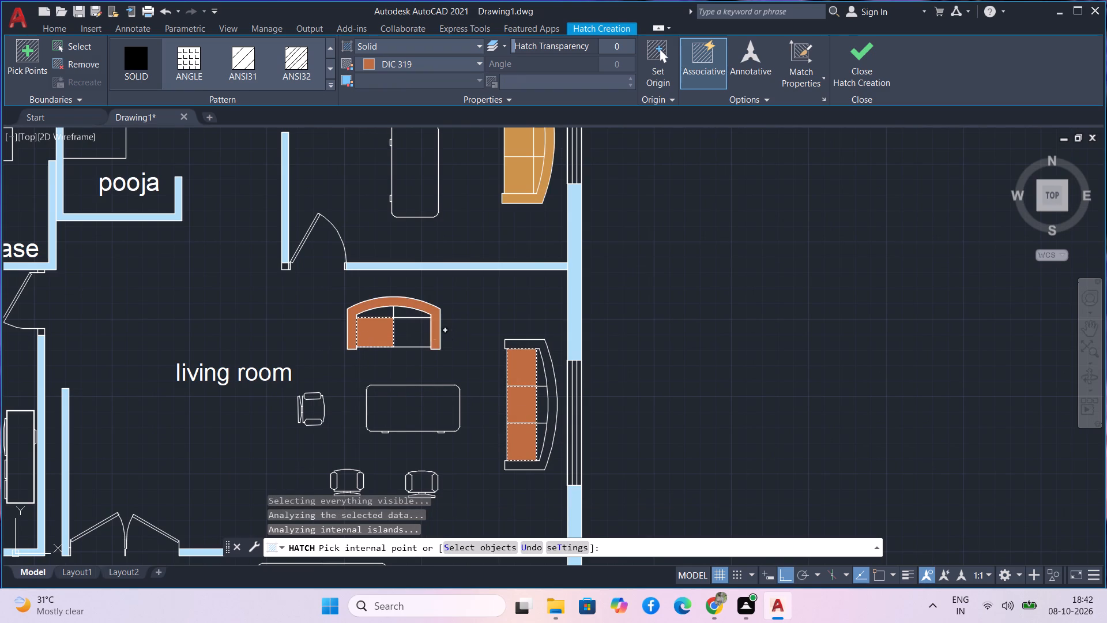
click(427, 339)
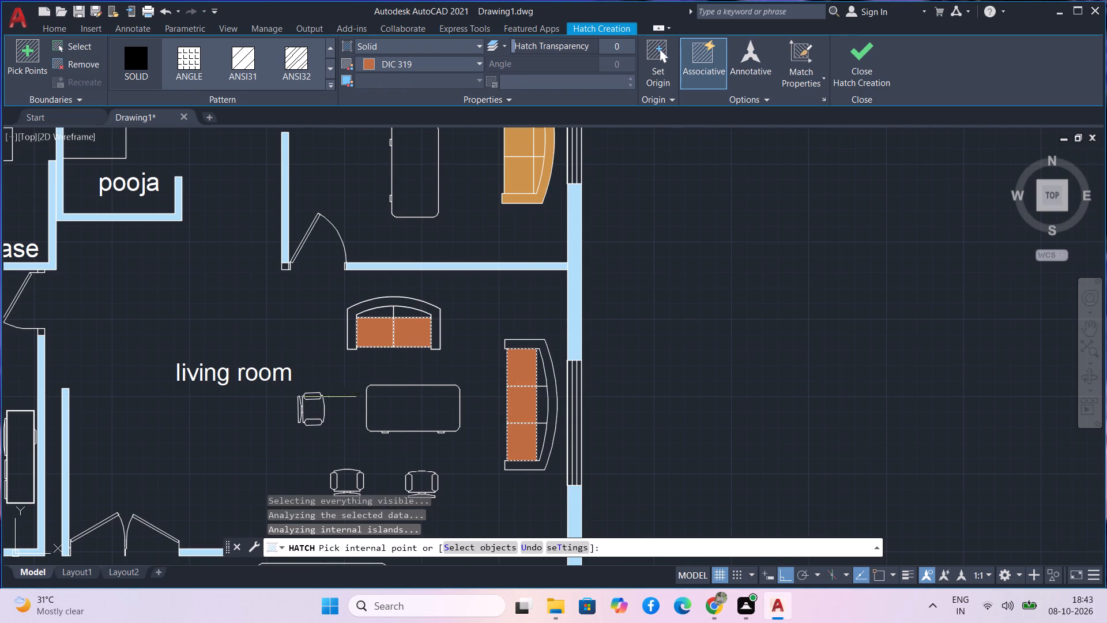
click(322, 408)
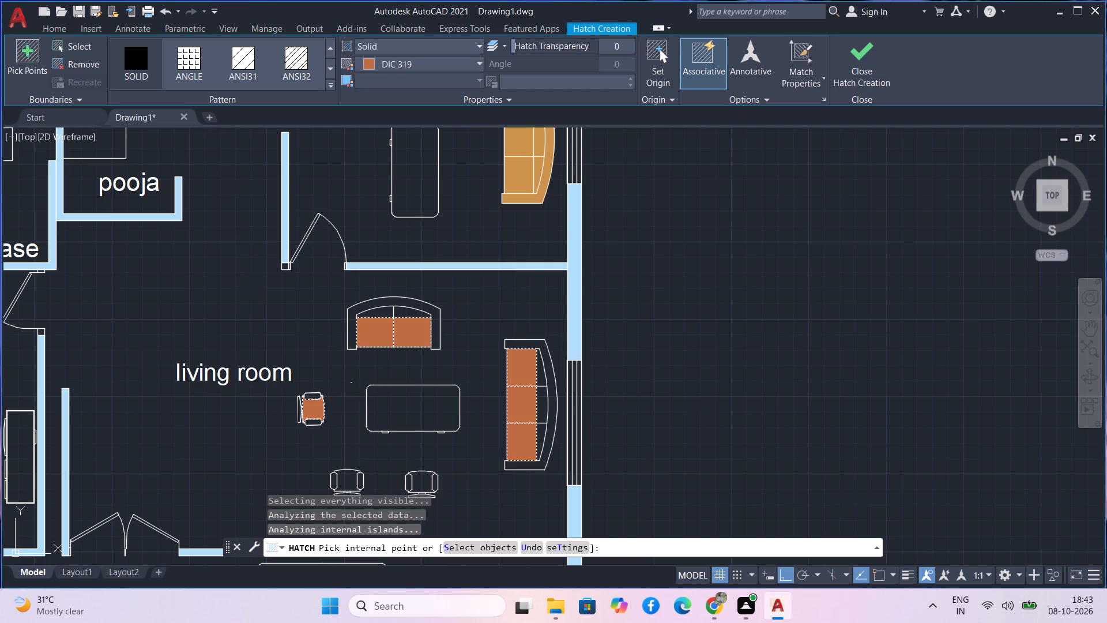
click(348, 321)
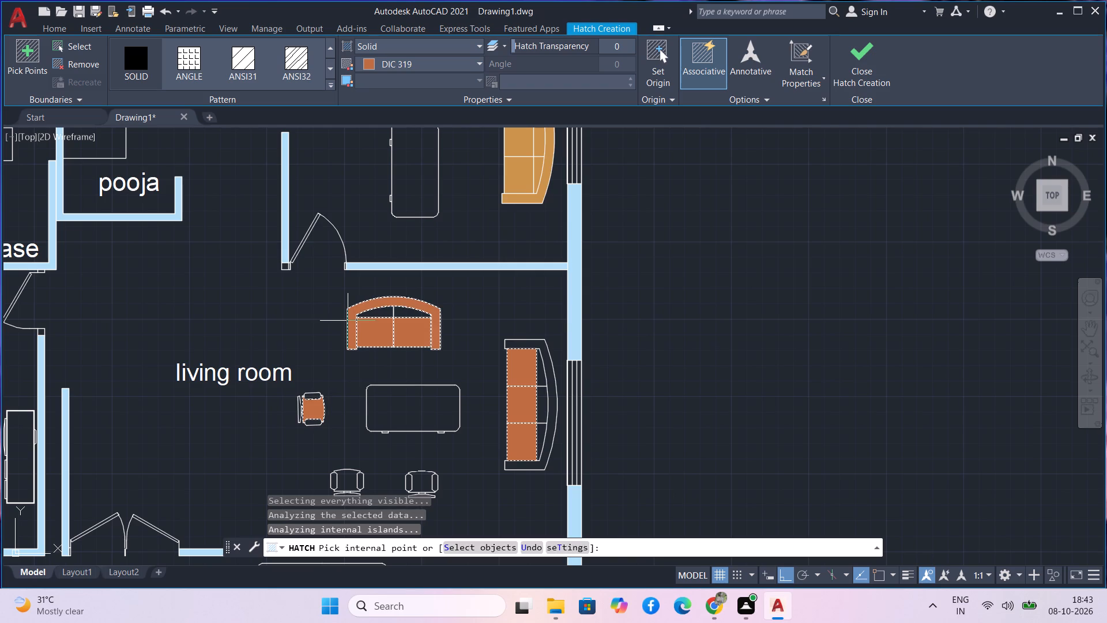
click(379, 312)
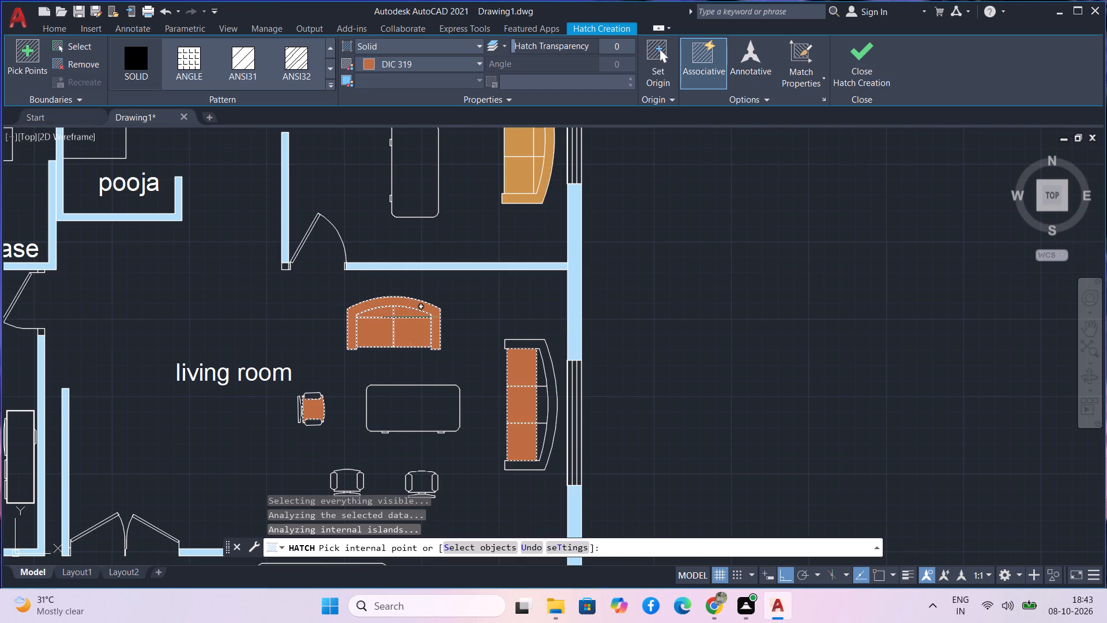
click(411, 318)
click(410, 316)
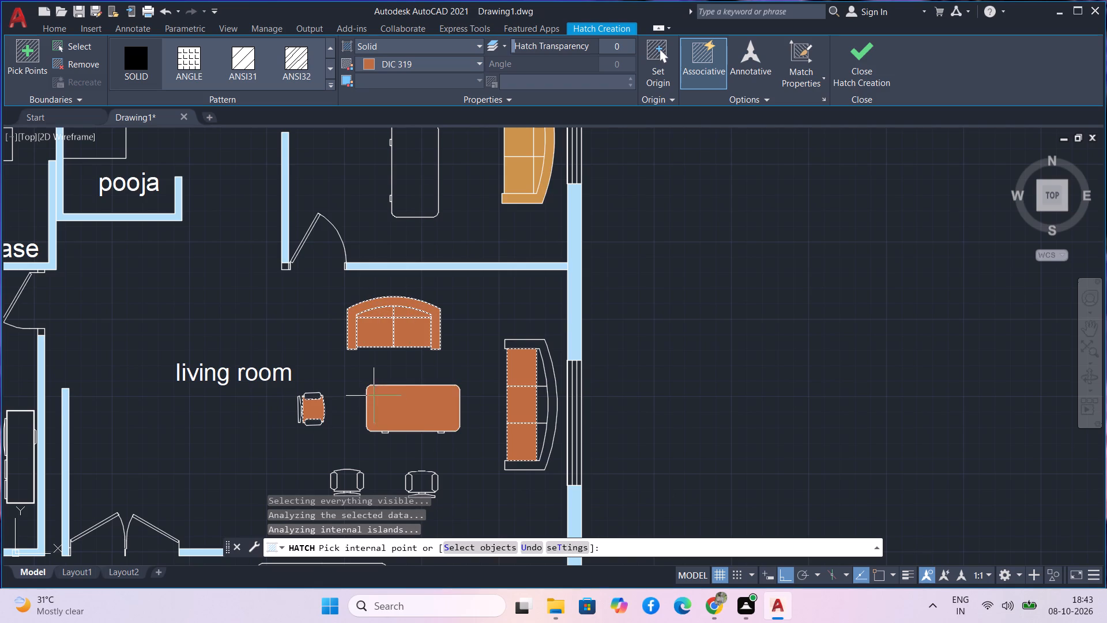
Fill both armrests and the backrest of the chair near the living room label with the DIC 319 solid hatch.
scroll(319, 399, up, 1)
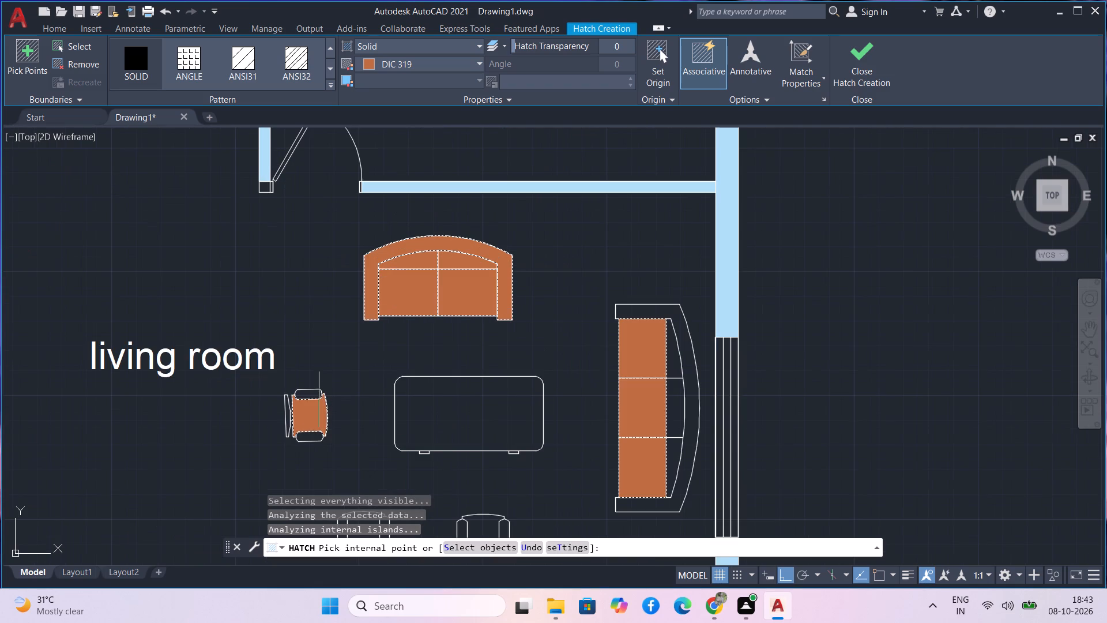
click(307, 397)
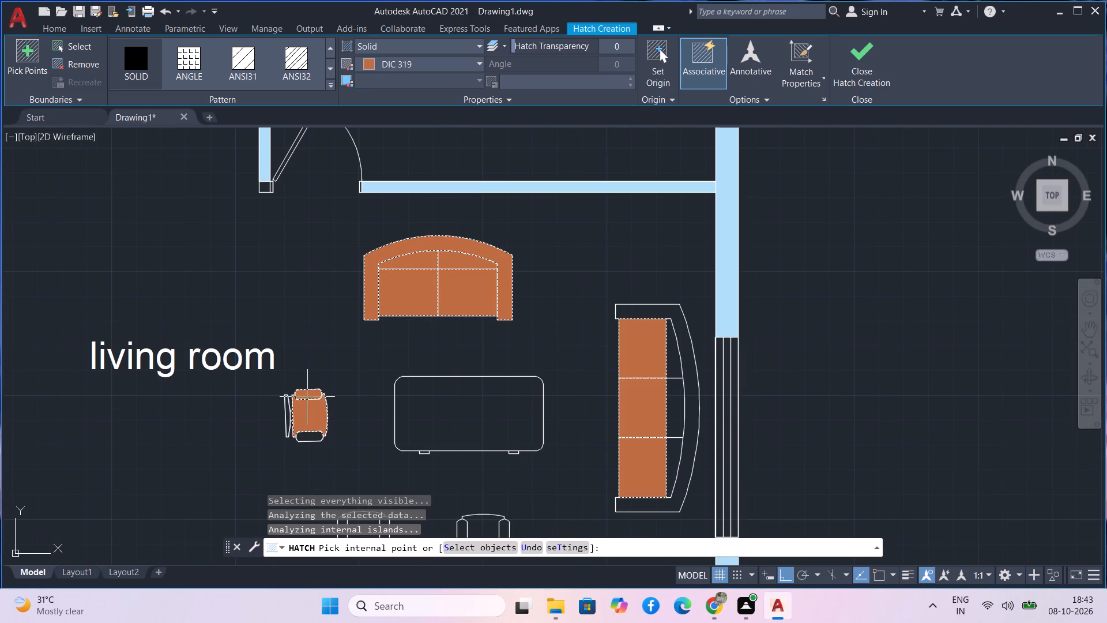
click(306, 435)
scroll(296, 422, up, 3)
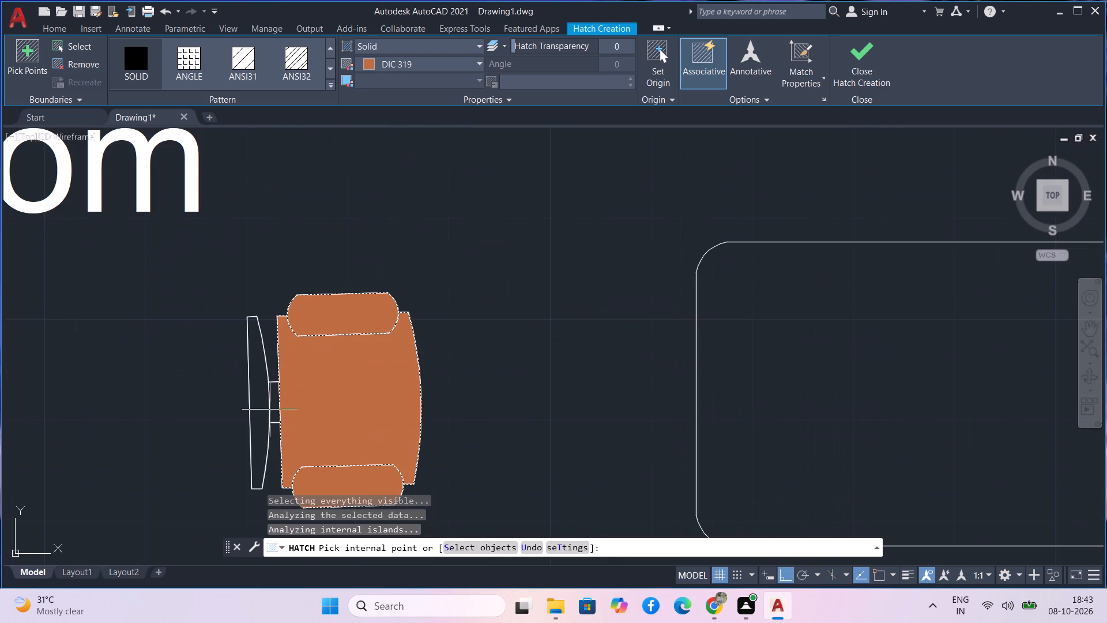
click(259, 408)
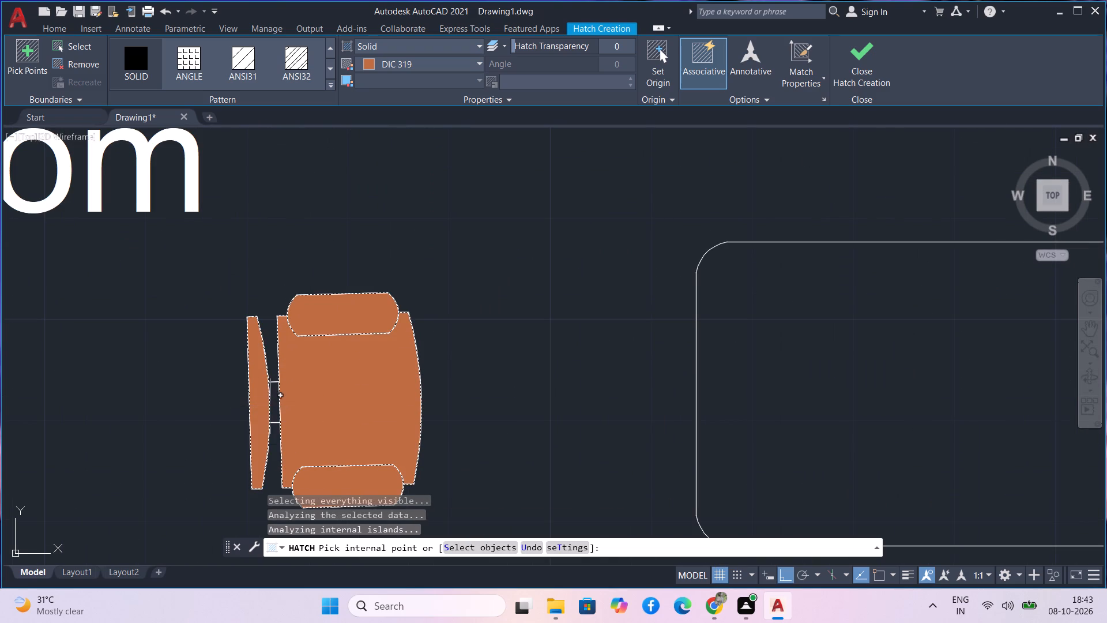
Fill the outer frame and three back cushions of the living room's three-seater sofa with the DIC 319 solid hatch.
scroll(278, 409, down, 2)
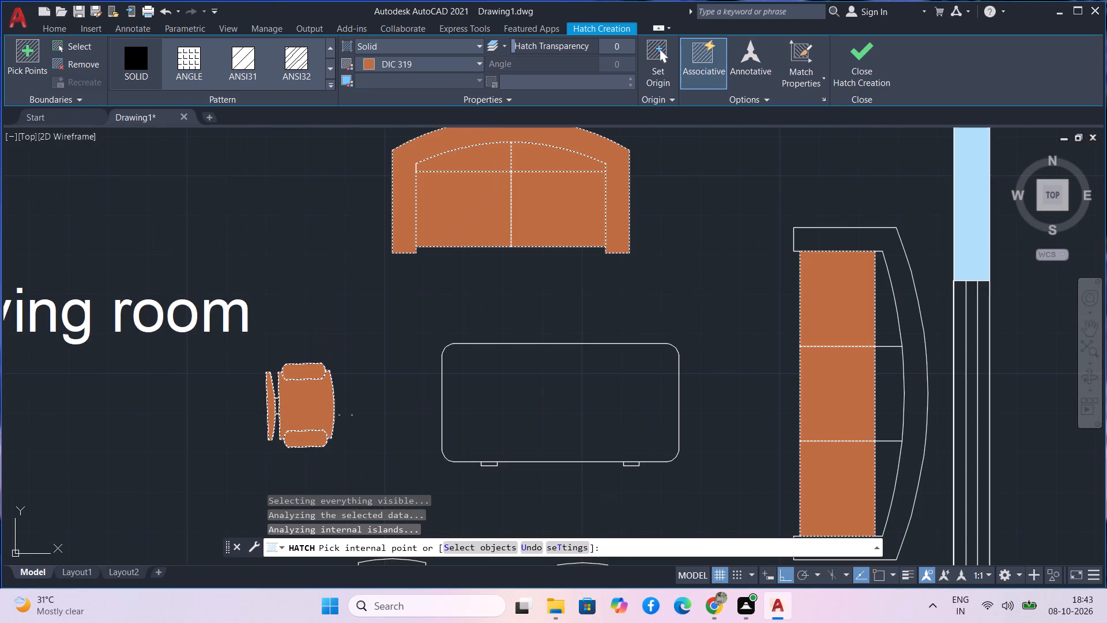
scroll(399, 415, down, 2)
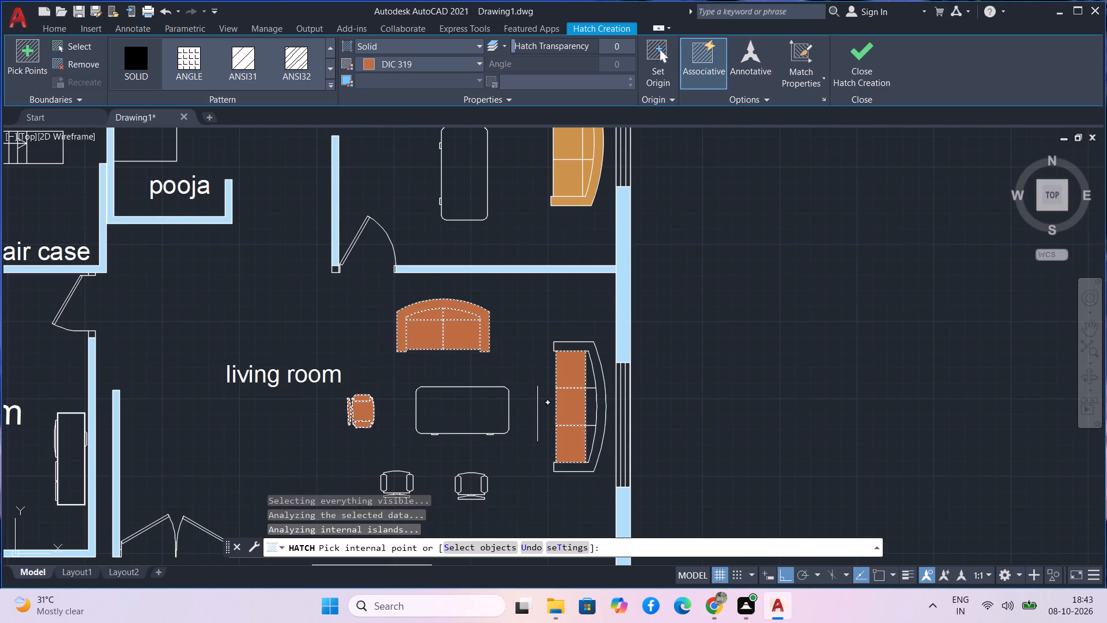
click(578, 467)
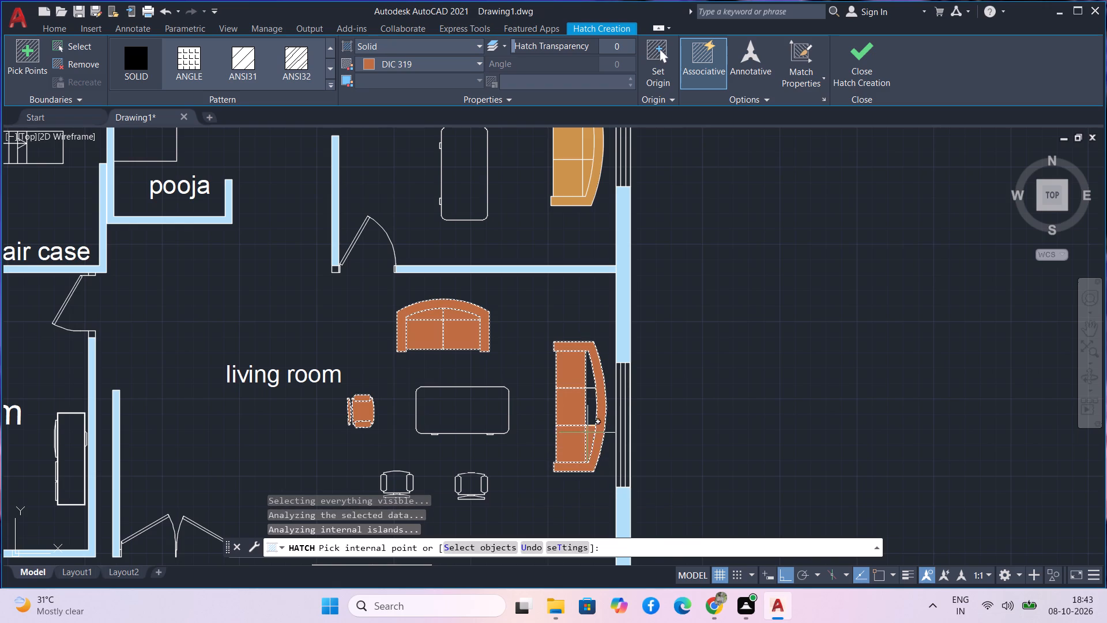
scroll(588, 433, up, 3)
click(588, 433)
click(590, 382)
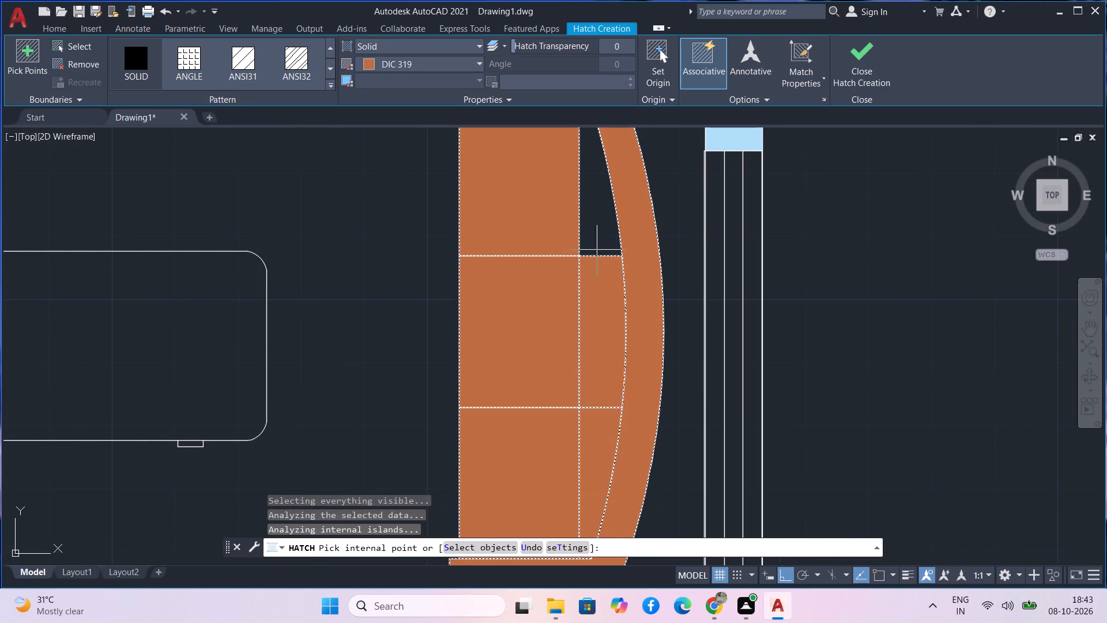
click(597, 238)
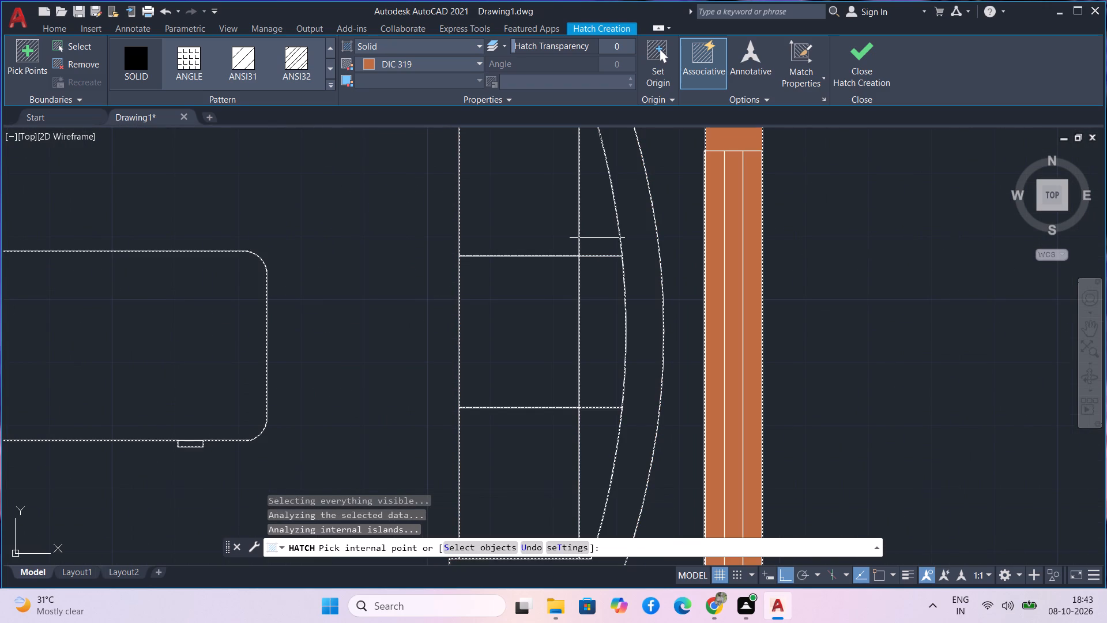
key(ctrl+z)
scroll(564, 242, down, 1)
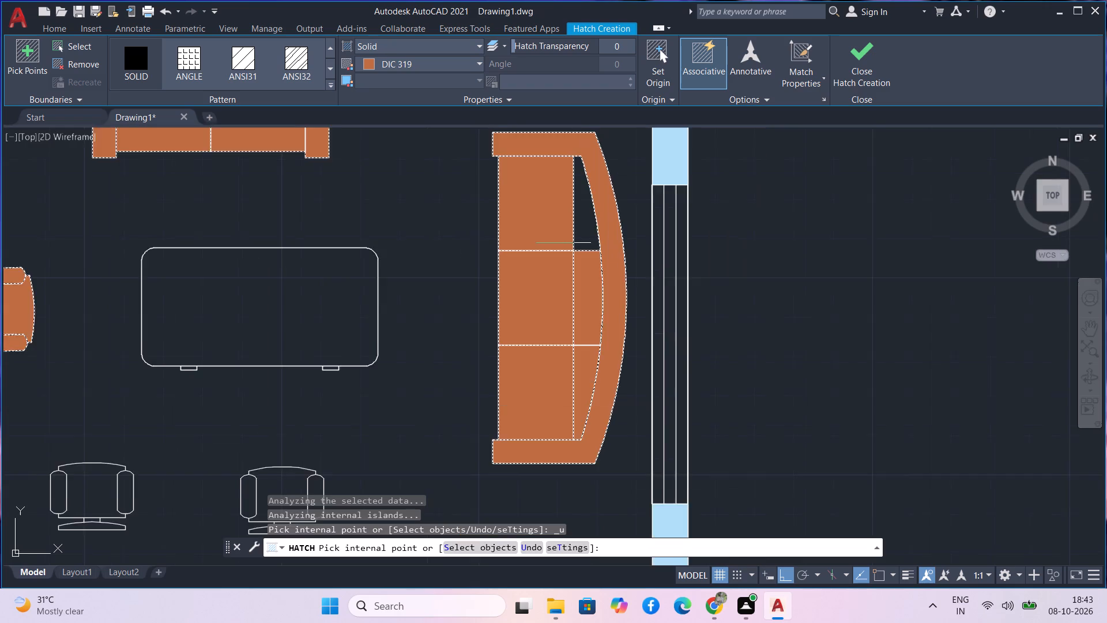
middle_drag(556, 250, 533, 332)
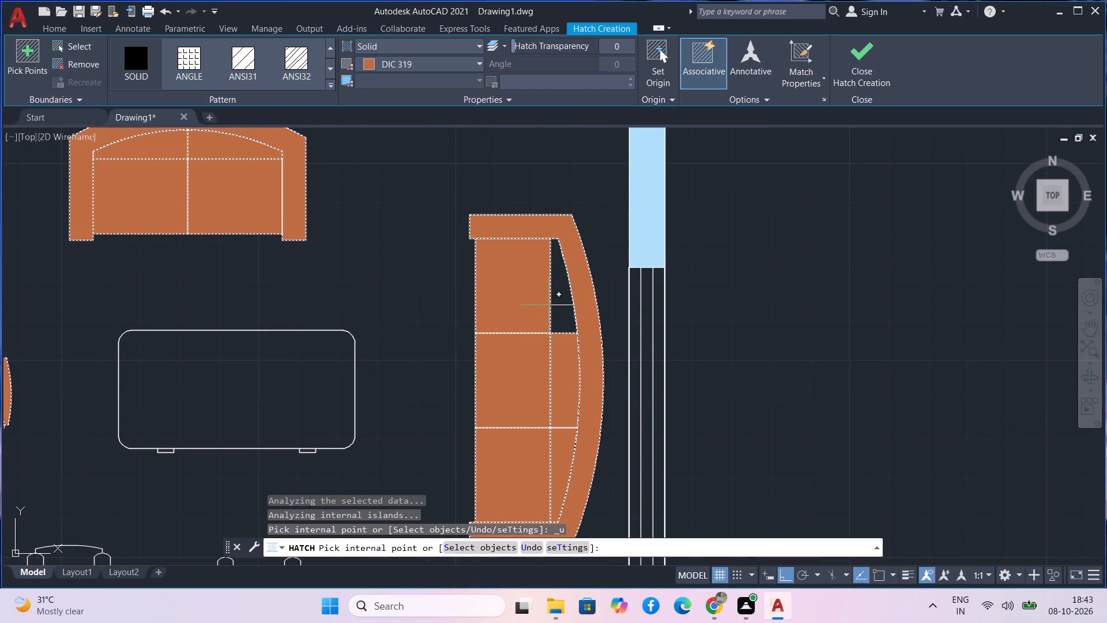
click(551, 305)
scroll(374, 339, down, 2)
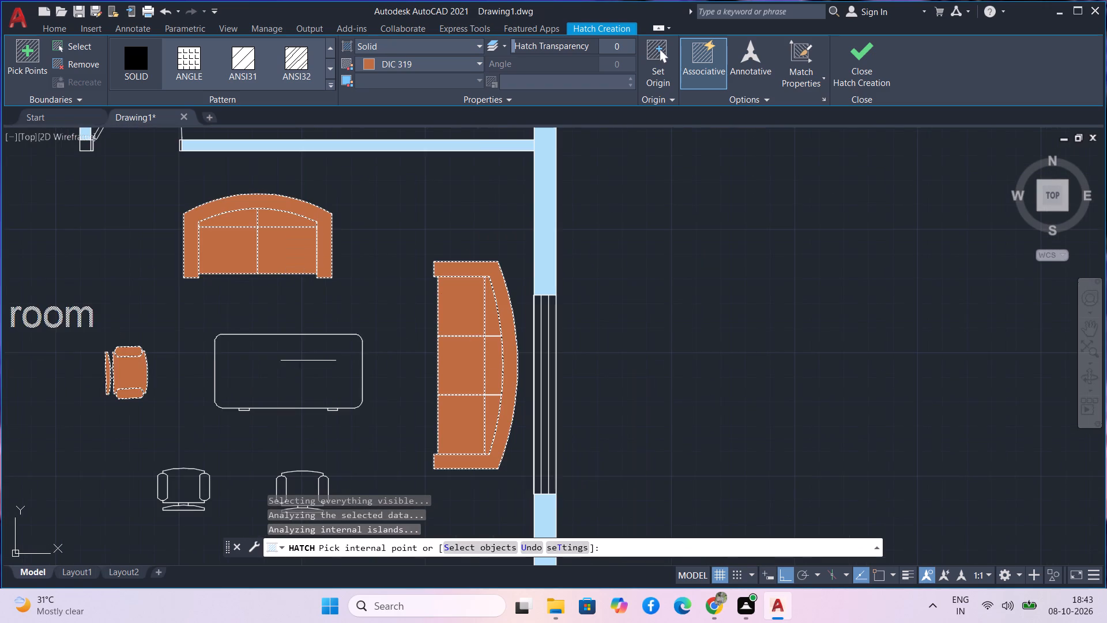
Fill the seat, both armrests and backrest of the left chair below the living room's coffee table with solid DIC 319.
scroll(269, 380, down, 1)
middle_drag(232, 440, 279, 365)
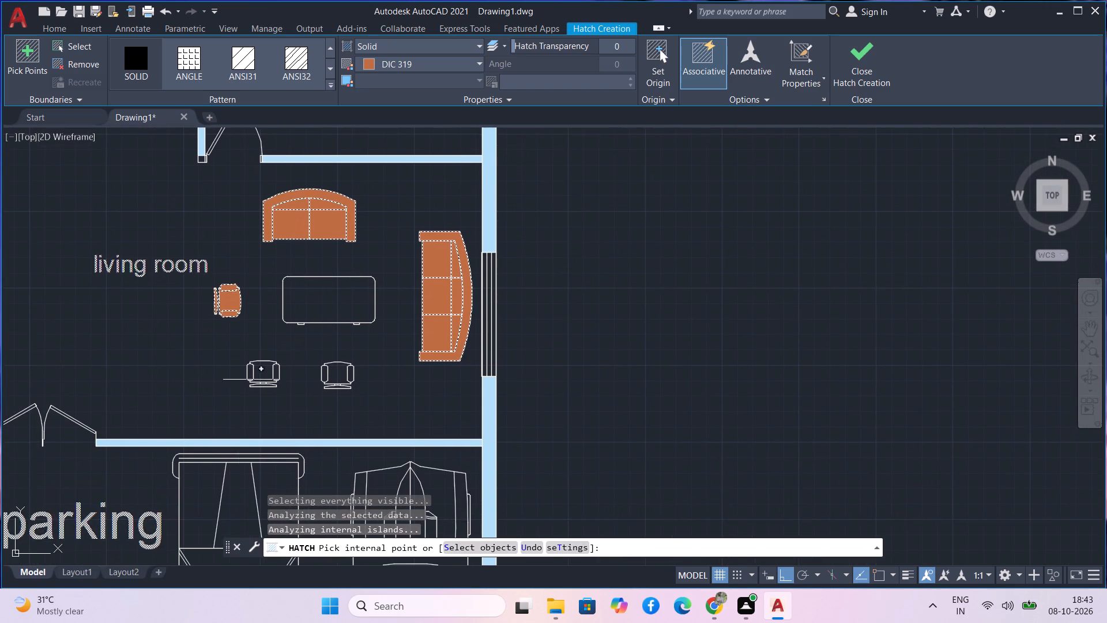
scroll(255, 374, up, 3)
click(260, 370)
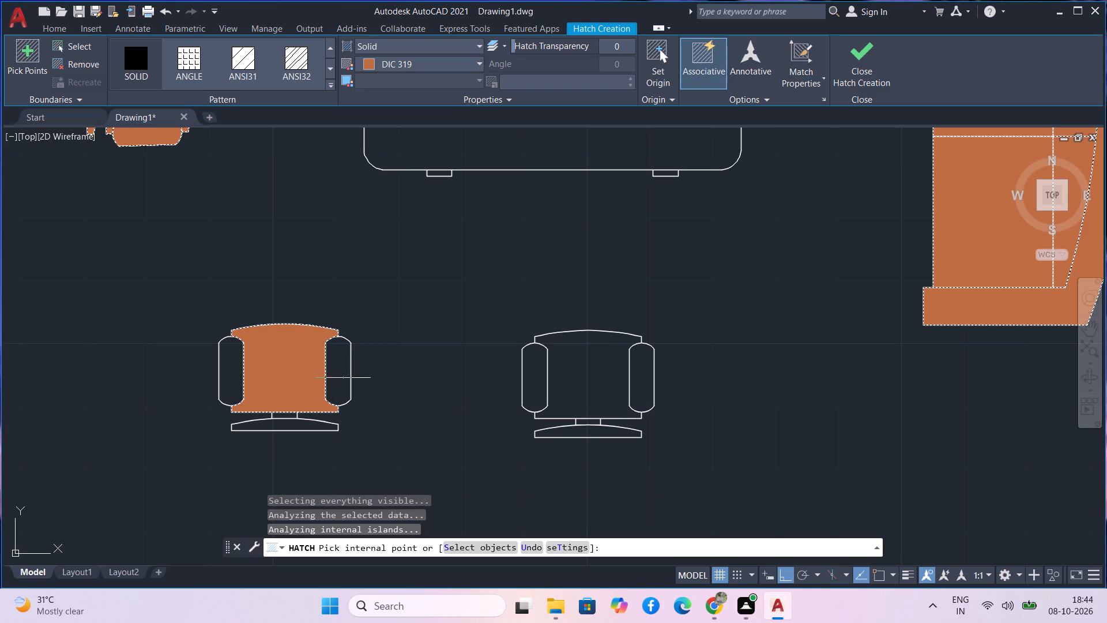
click(342, 380)
click(232, 371)
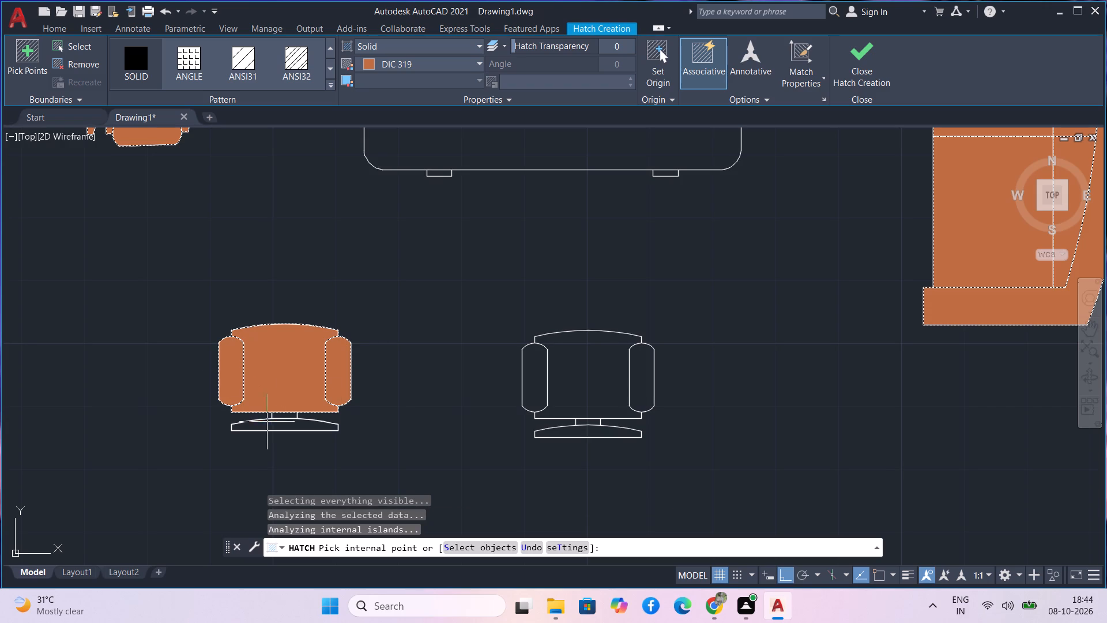
click(268, 421)
Fill the armrests, seat and backrest of the right chair below the coffee table with solid DIC 319 and finish the hatch.
click(529, 384)
click(571, 388)
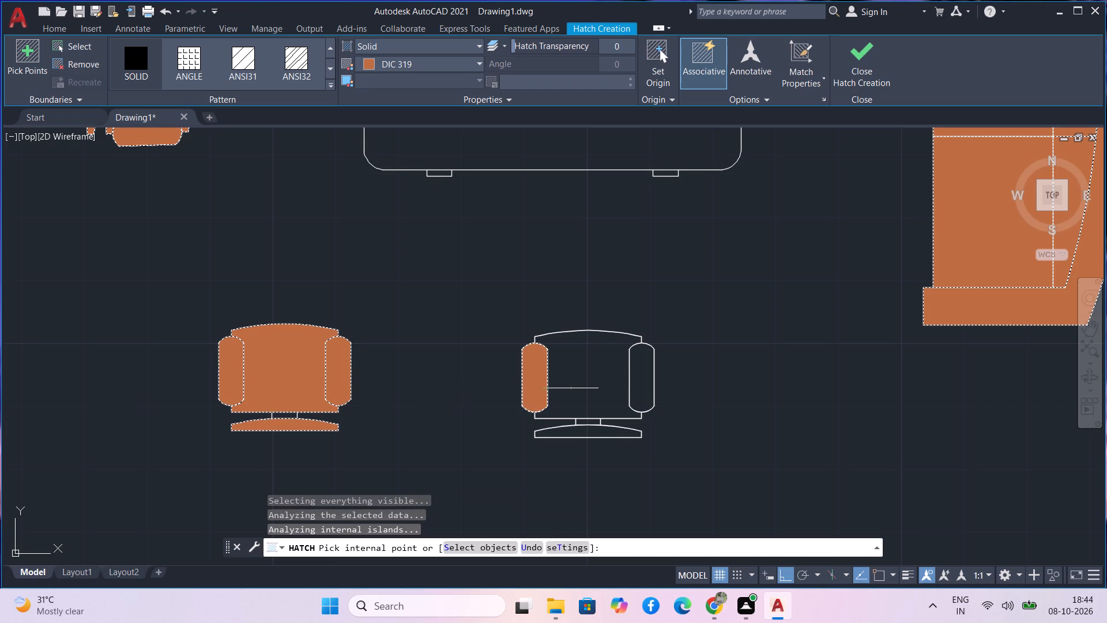
click(632, 379)
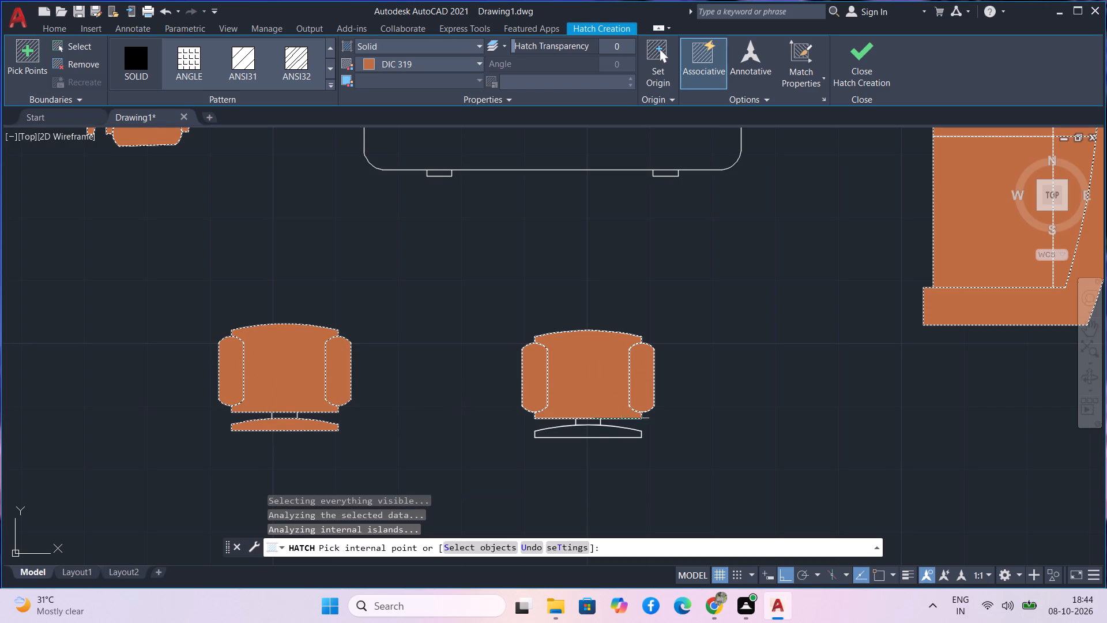
click(594, 428)
scroll(600, 419, down, 2)
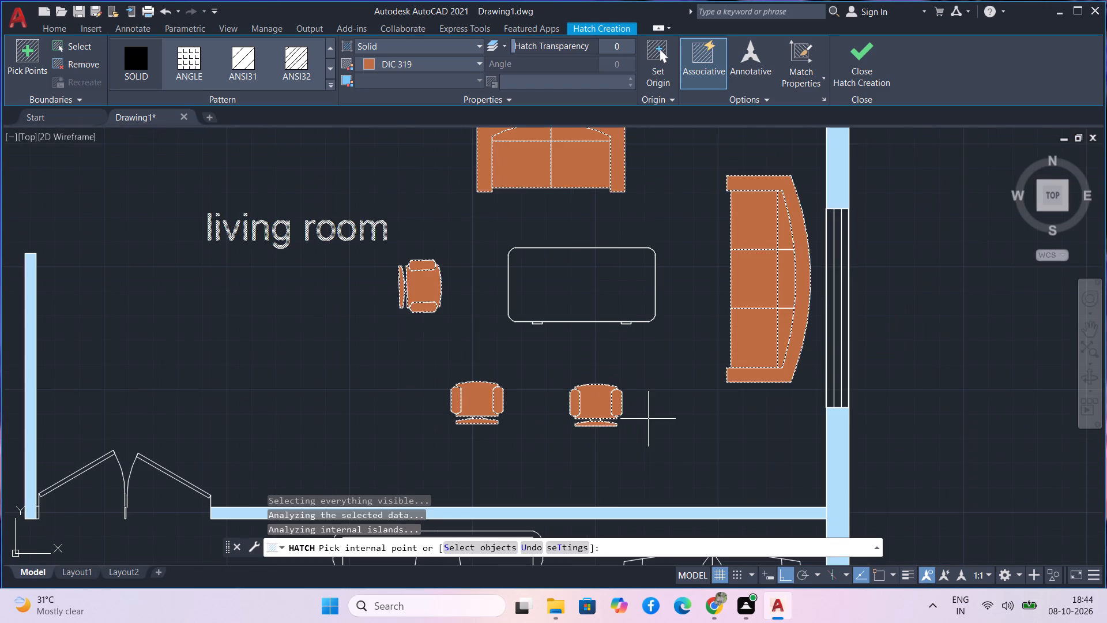
middle_drag(648, 419, 627, 374)
scroll(626, 373, down, 1)
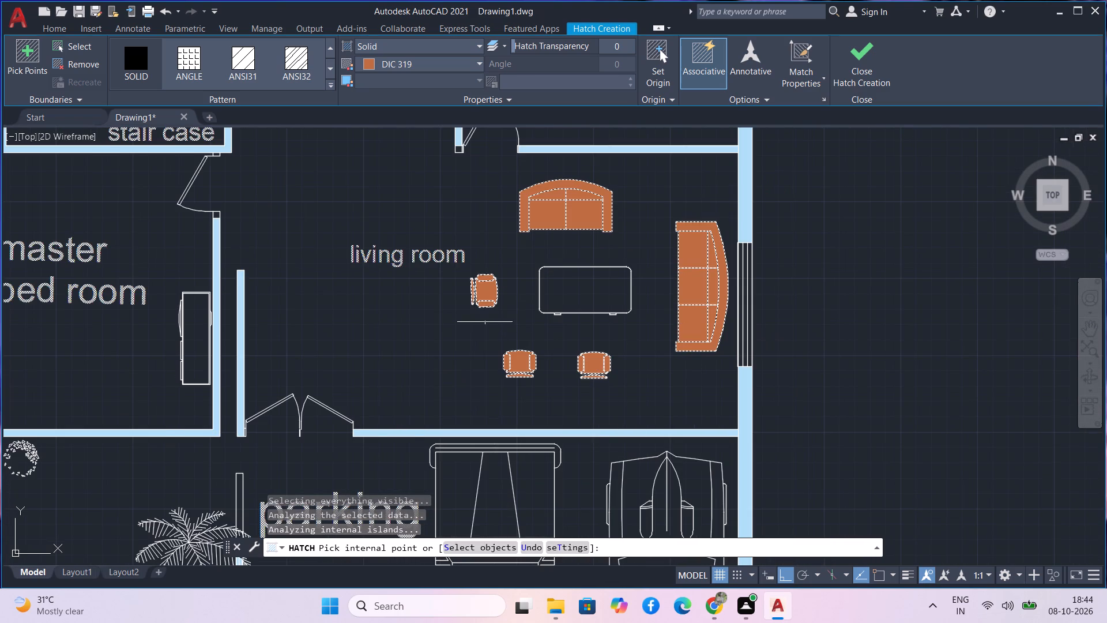
scroll(484, 321, down, 1)
middle_drag(446, 304, 455, 326)
scroll(455, 326, down, 2)
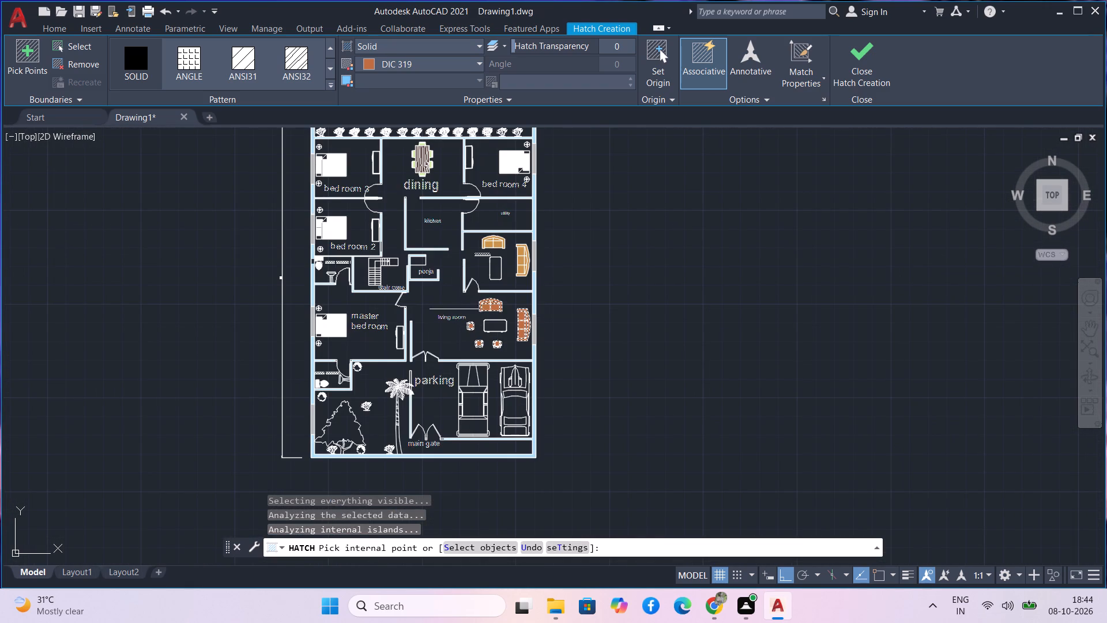
scroll(457, 314, up, 1)
click(838, 54)
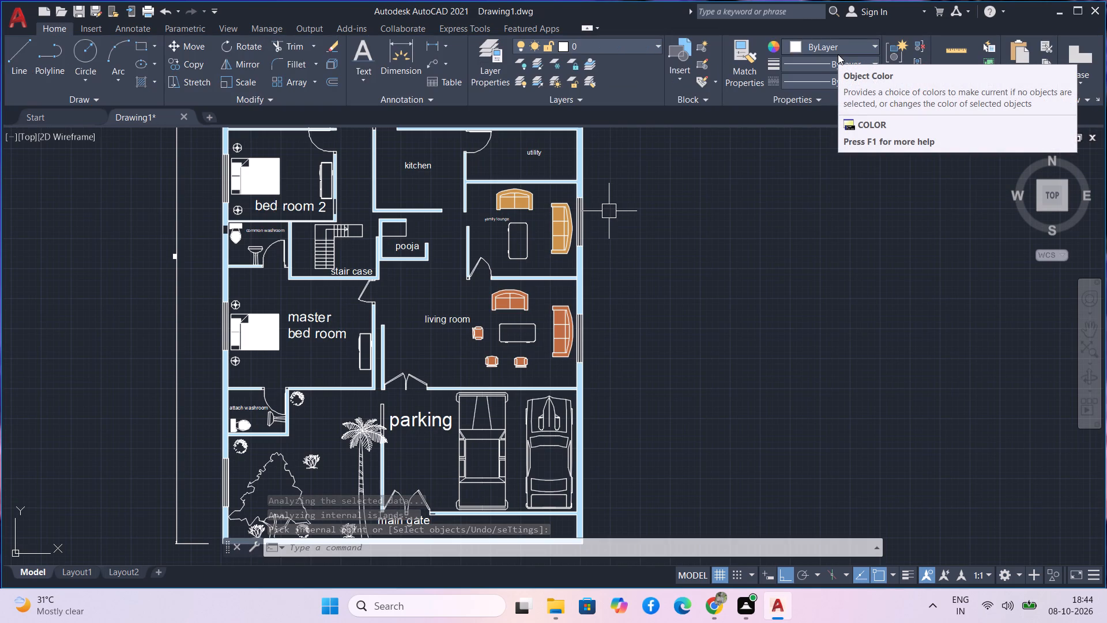
scroll(818, 226, down, 1)
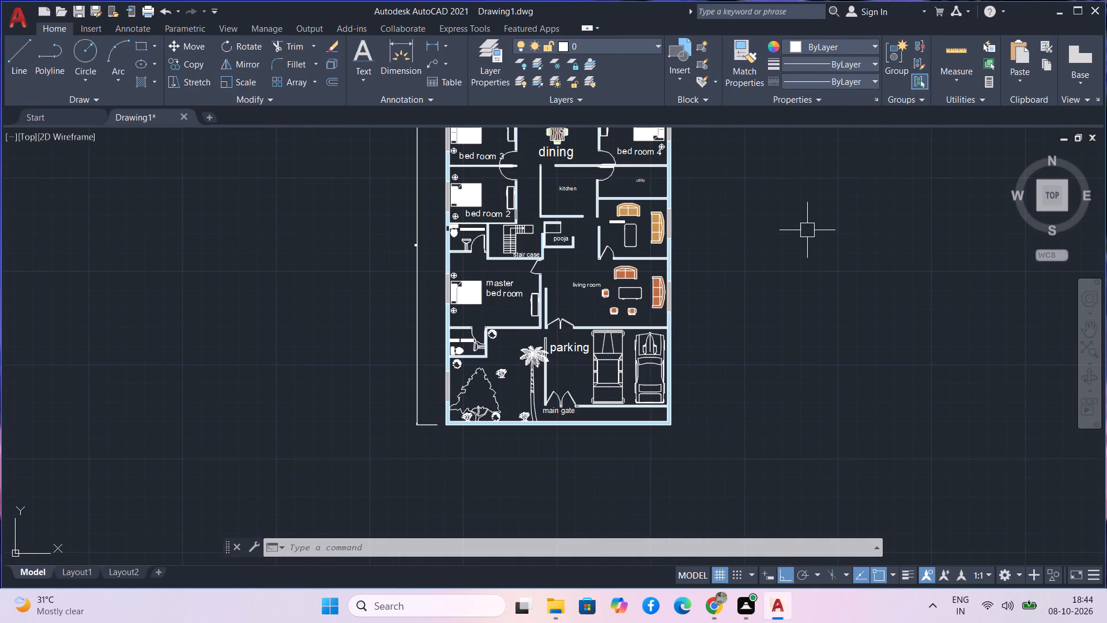
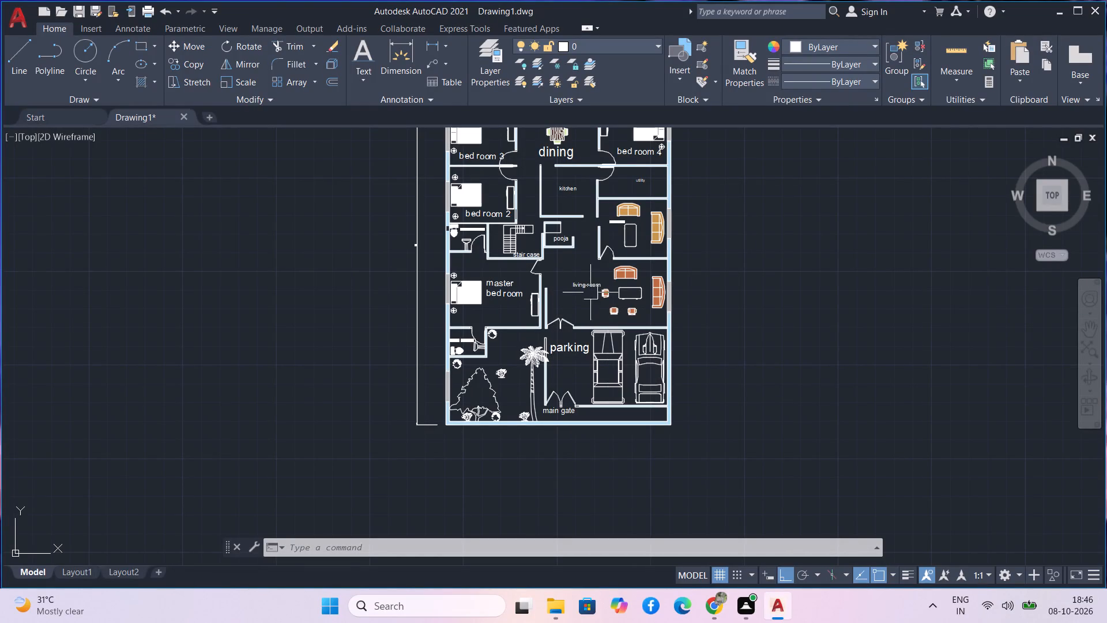
Hatch the outer bonnet panels, roof and rear deck of the car nearest the parking label in solid colour 0,0,0.
text(h)
key(space)
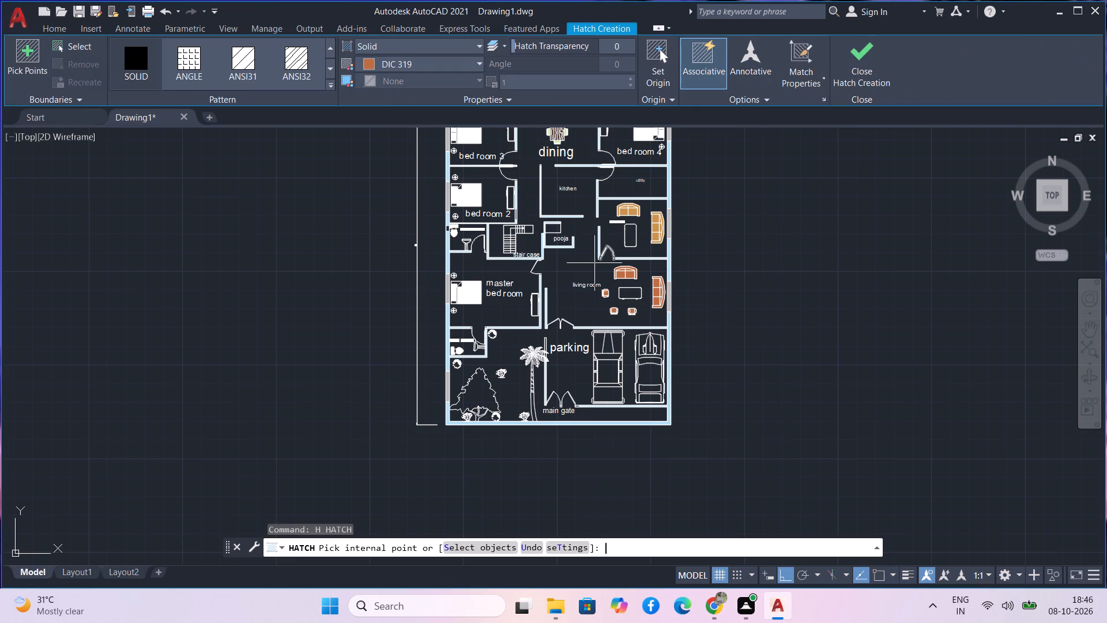
click(423, 57)
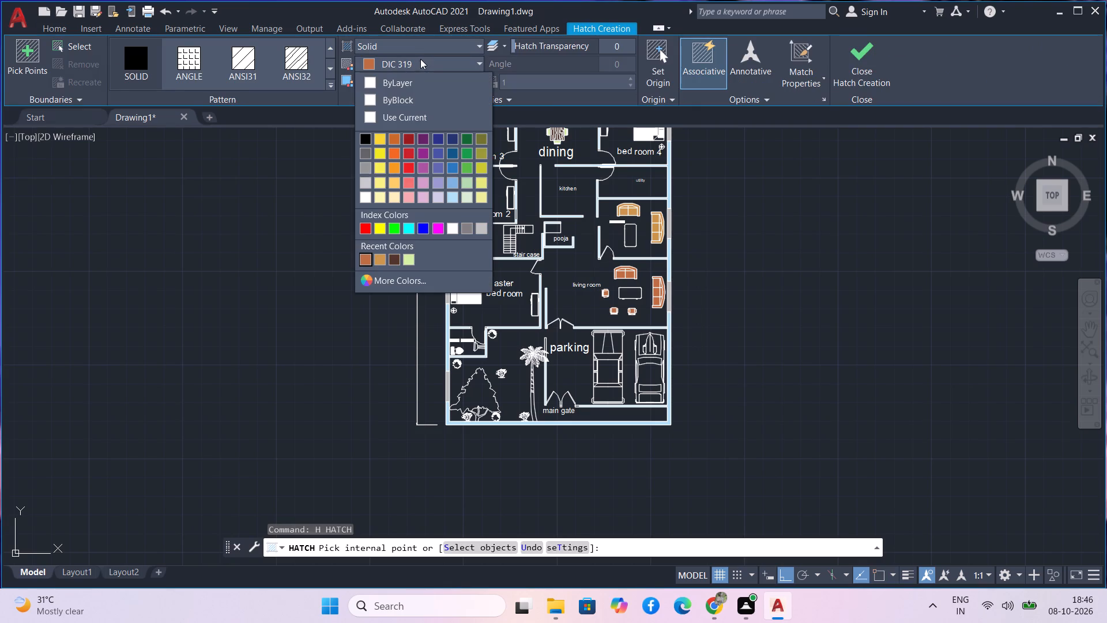
click(368, 136)
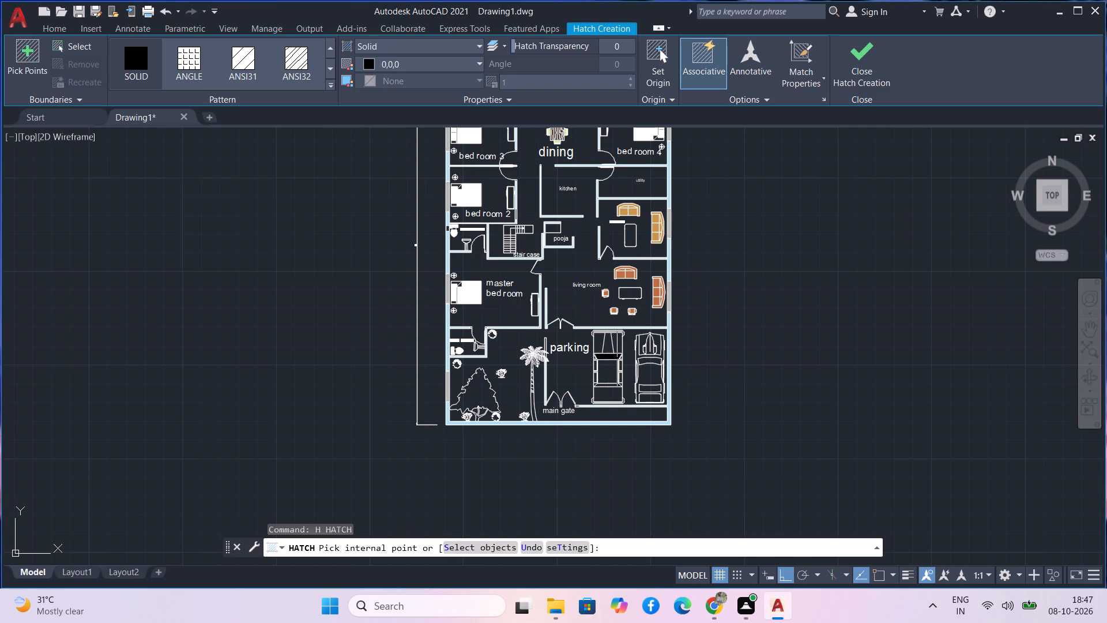
scroll(617, 358, up, 3)
click(619, 327)
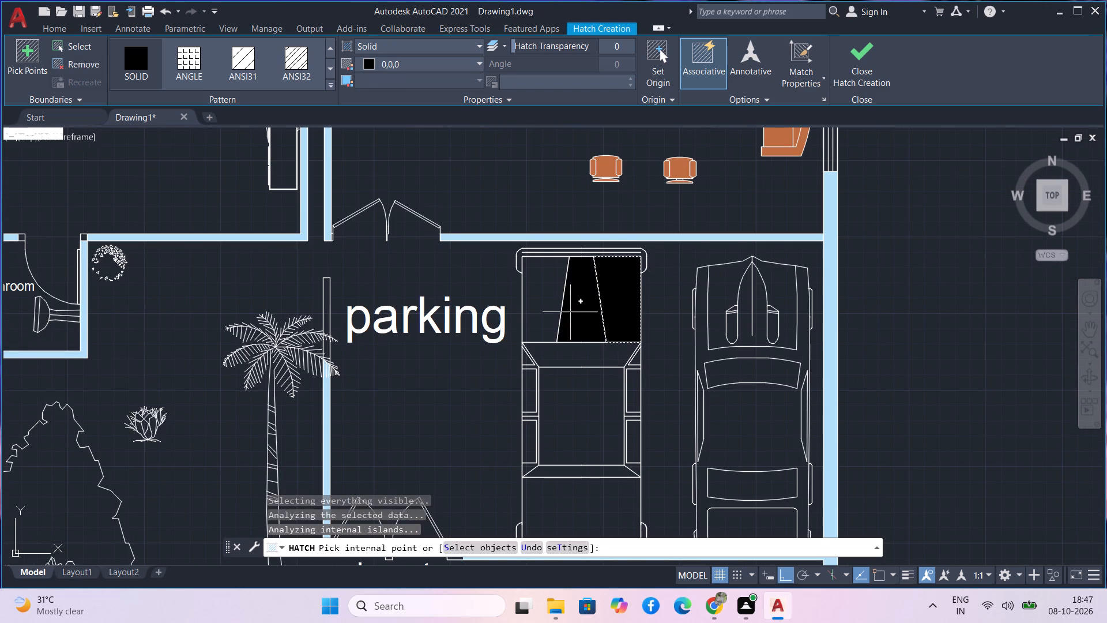
click(553, 310)
click(567, 390)
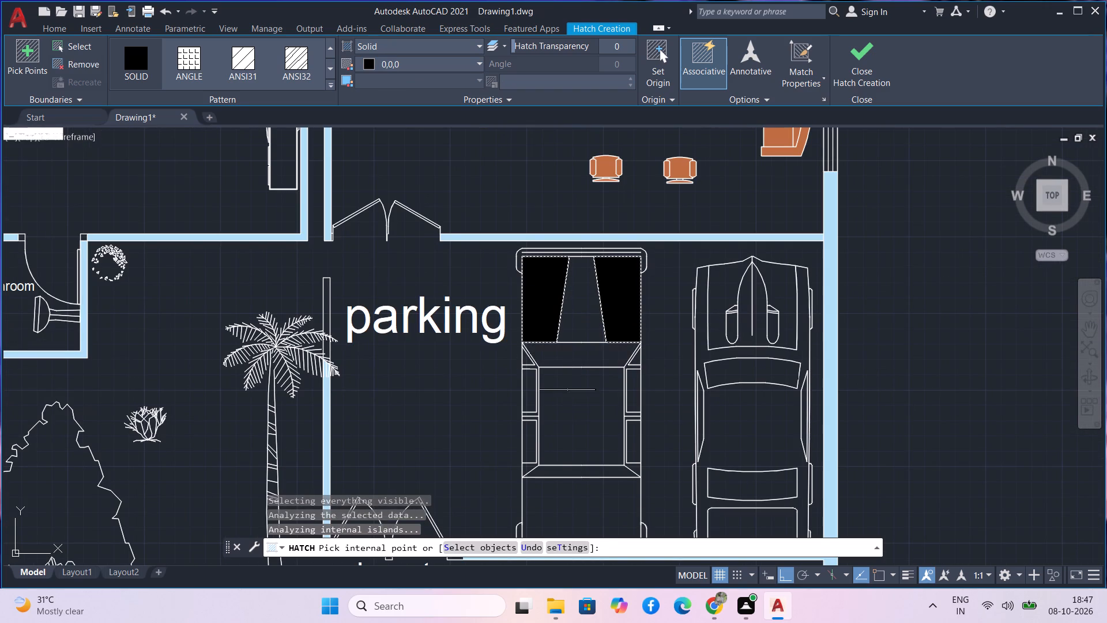
scroll(581, 439, down, 2)
click(583, 464)
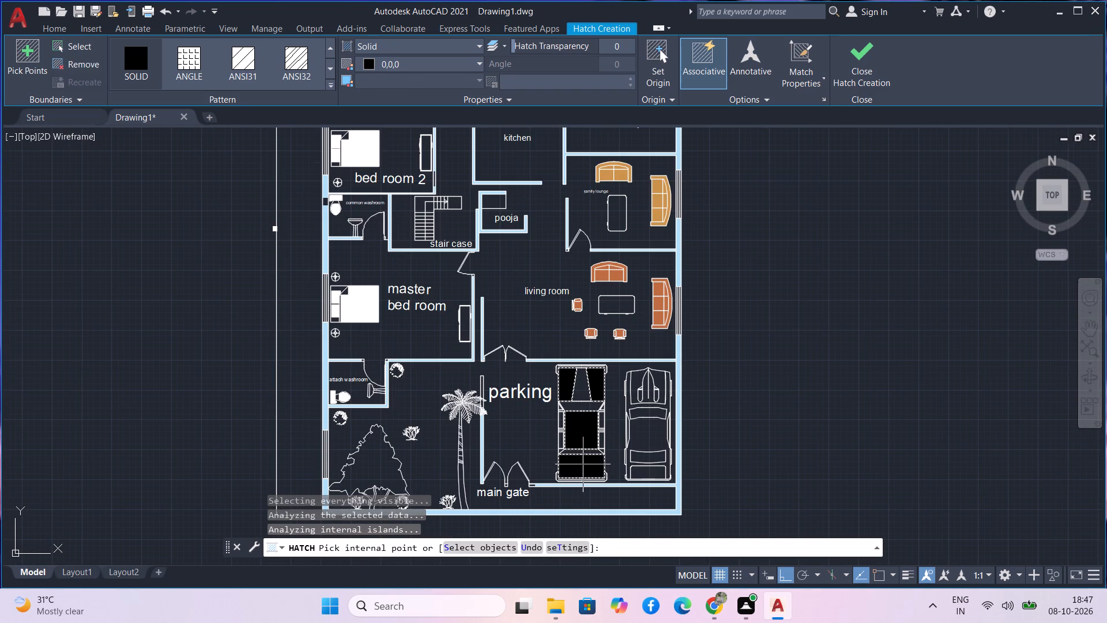
Fill the same car's four side windows and two front corner triangles with the solid 0,0,0 hatch.
scroll(560, 426, up, 2)
click(562, 422)
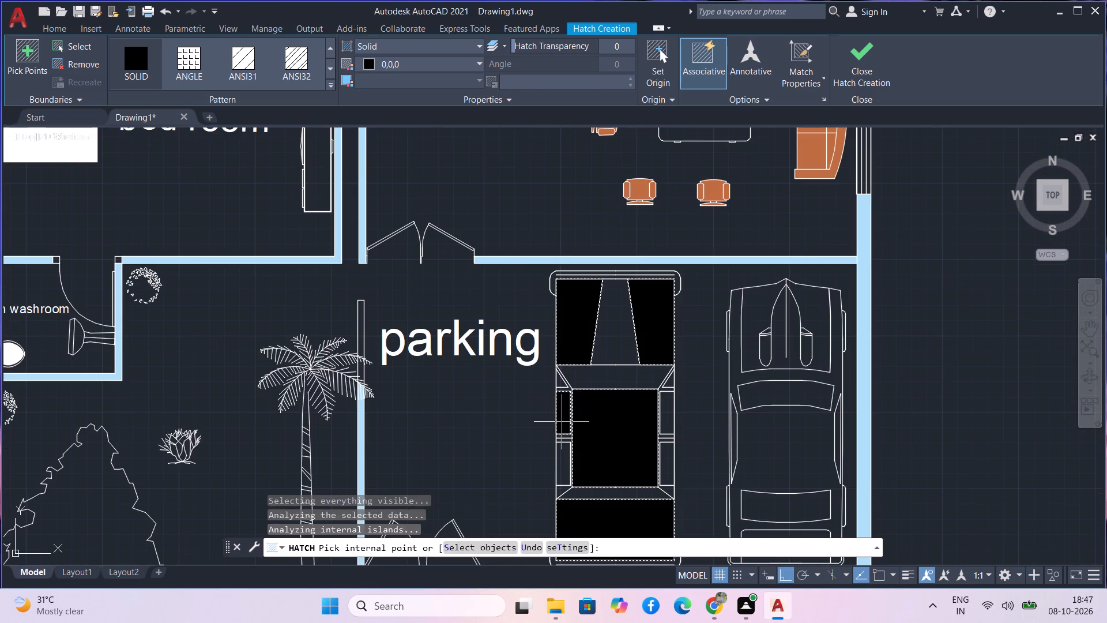
click(571, 459)
click(568, 462)
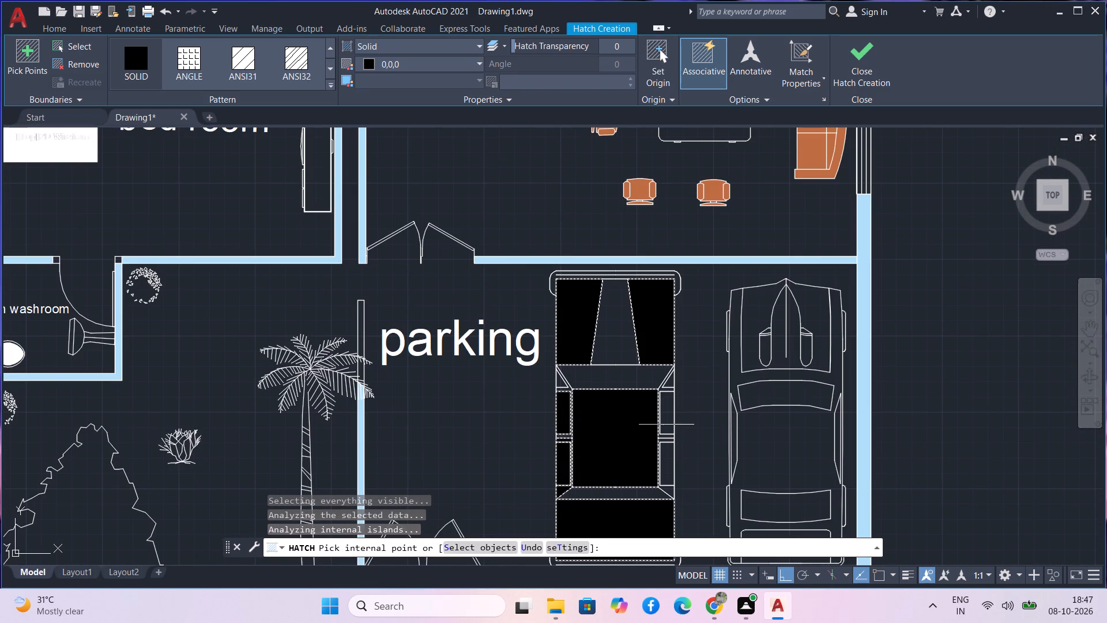
click(669, 425)
click(669, 456)
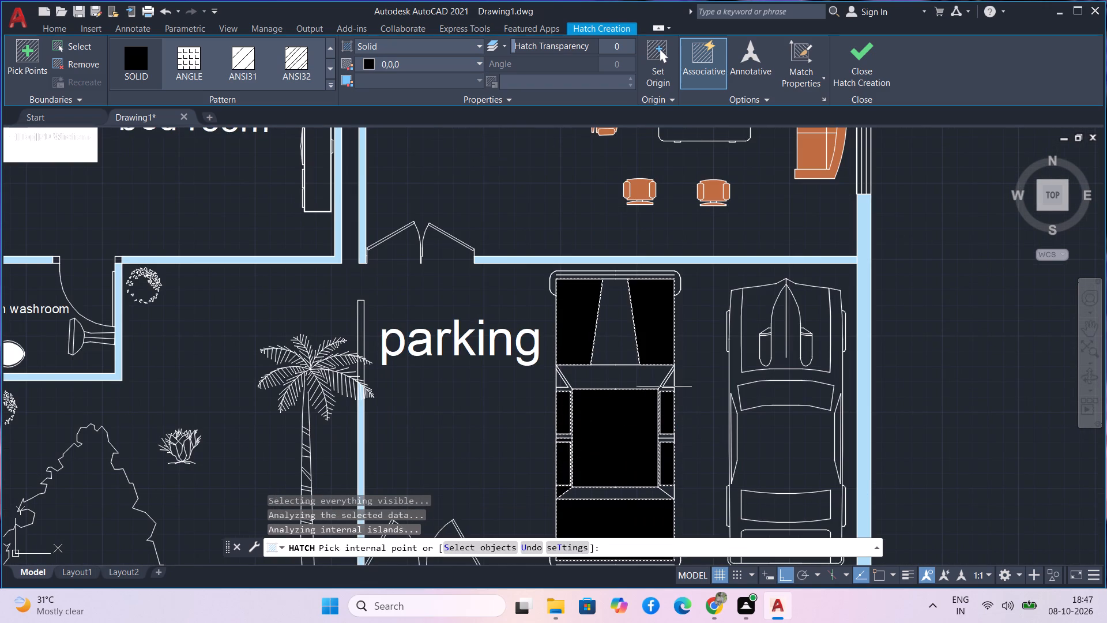
scroll(664, 382, up, 2)
click(670, 388)
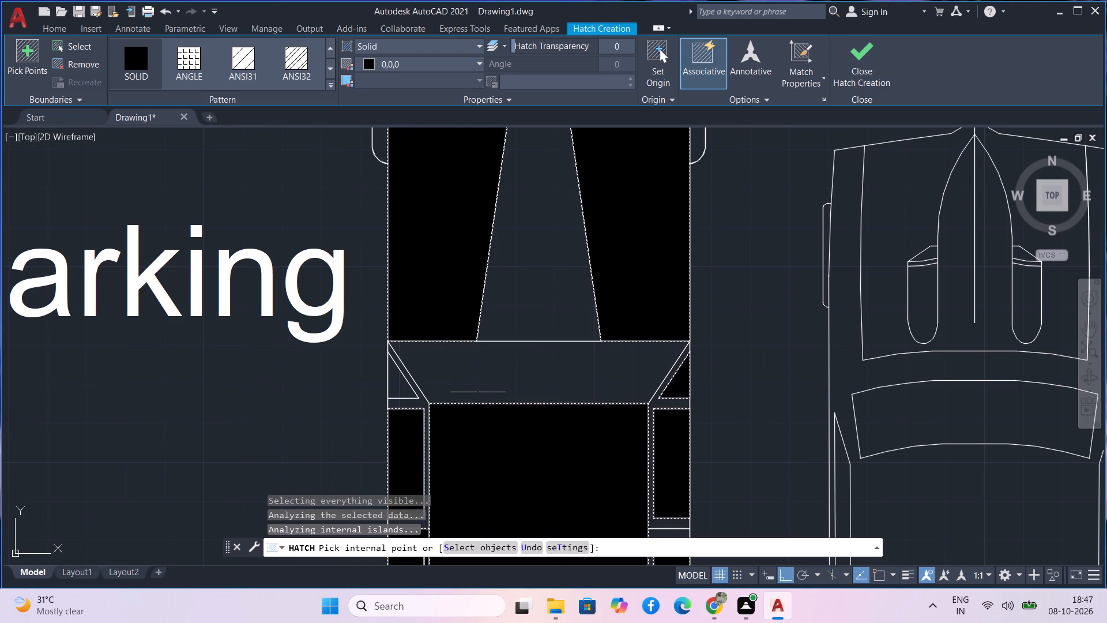
click(403, 386)
Fill the bonnet, main body and rear panel of the car beside the outer wall with the solid 0,0,0 hatch.
scroll(539, 406, down, 2)
scroll(580, 446, down, 1)
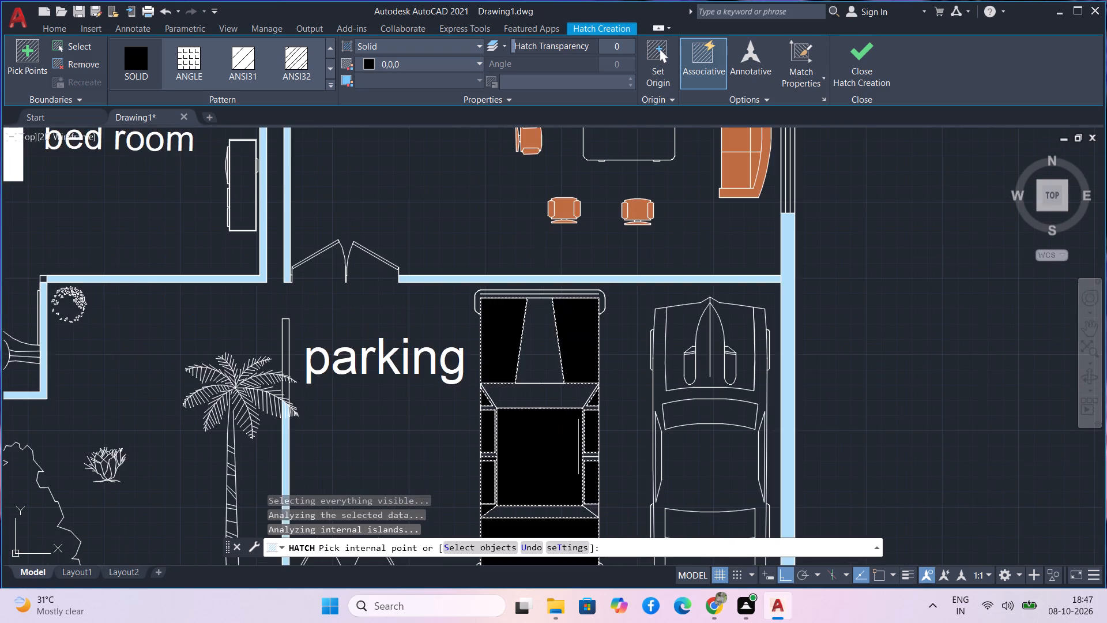
middle_drag(580, 447, 477, 335)
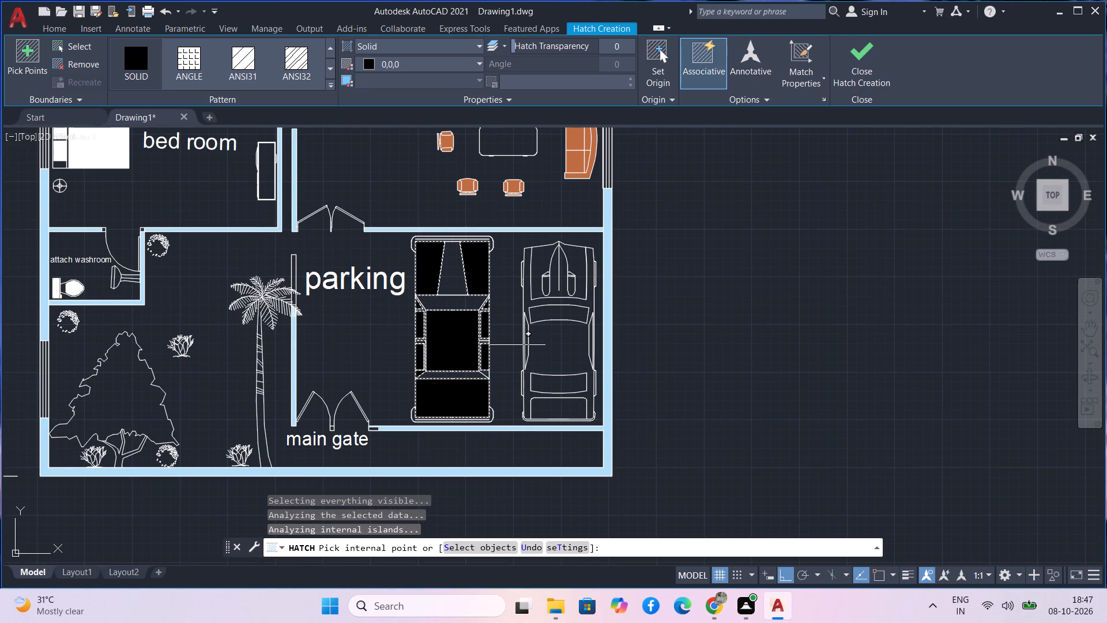
middle_drag(518, 345, 485, 363)
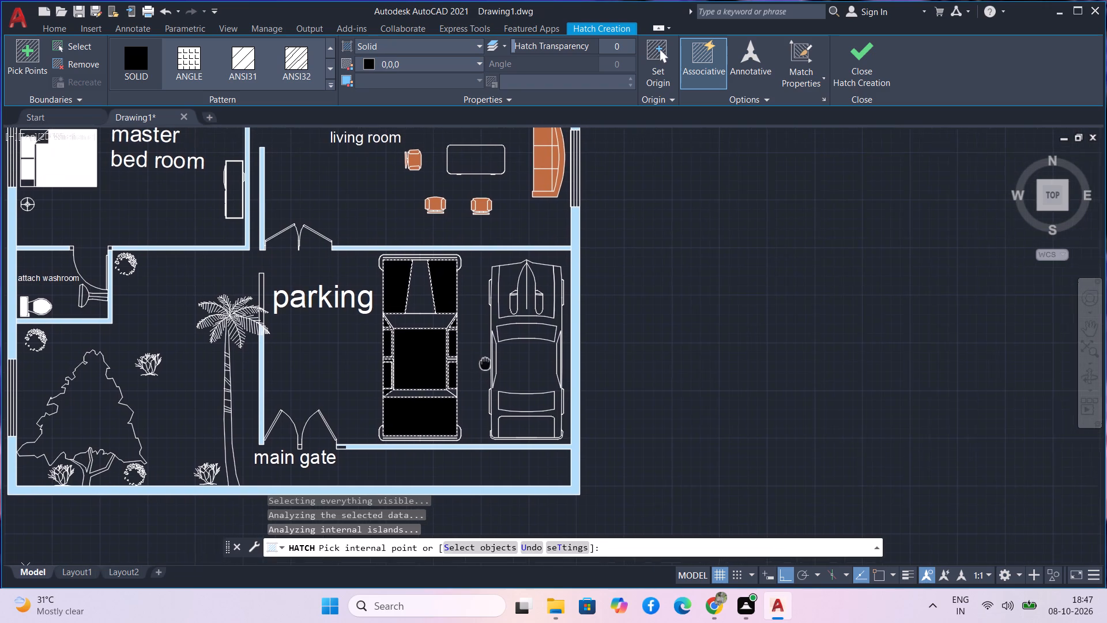
middle_drag(485, 363, 484, 363)
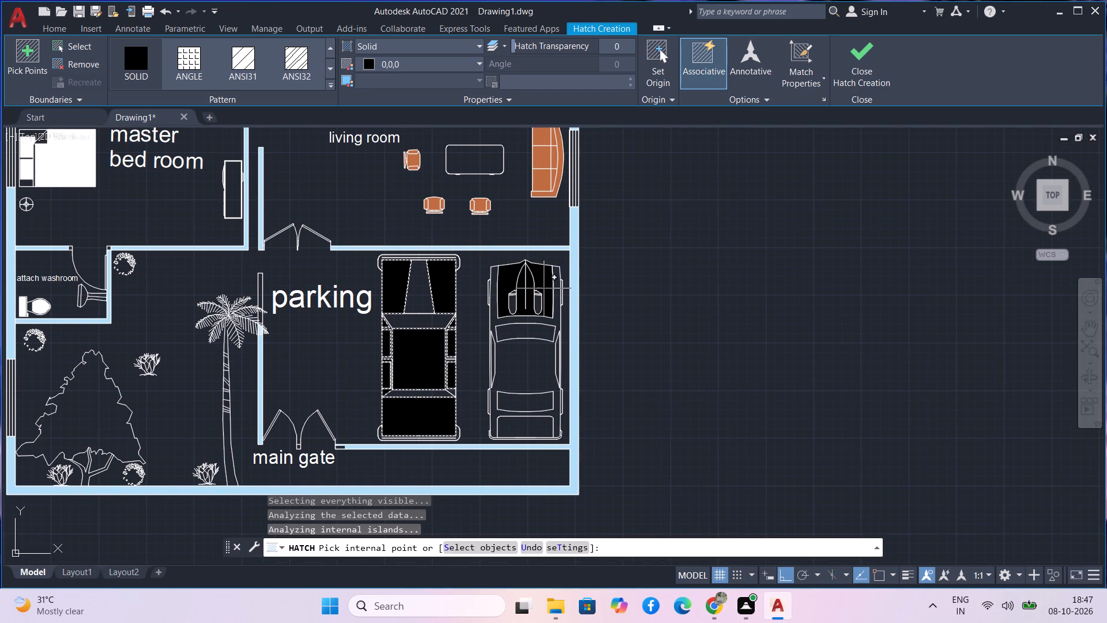
click(544, 288)
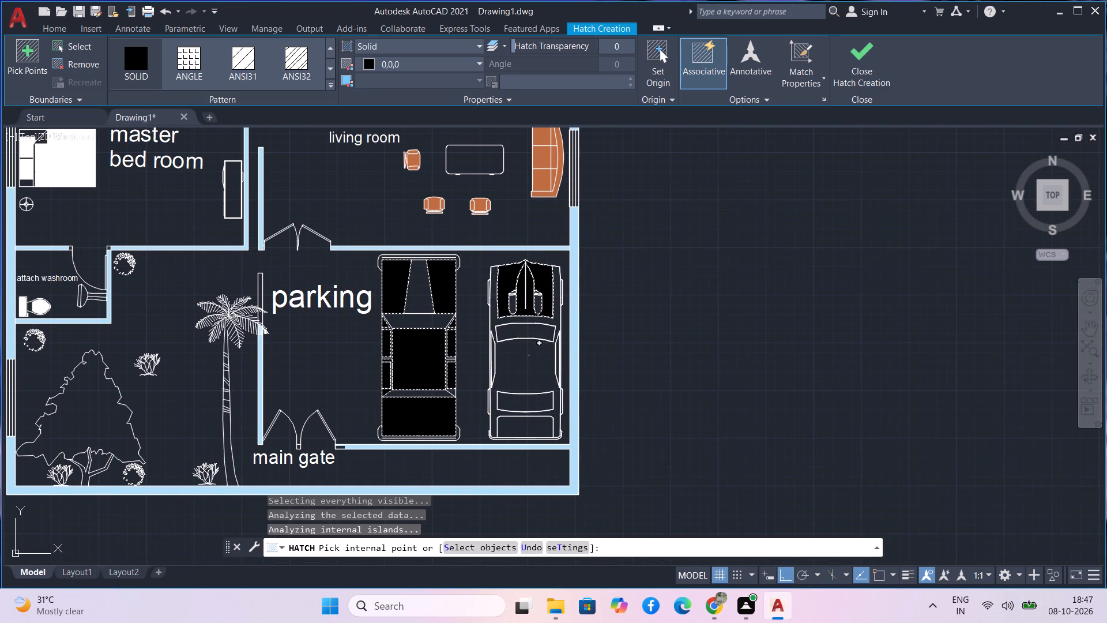
click(529, 355)
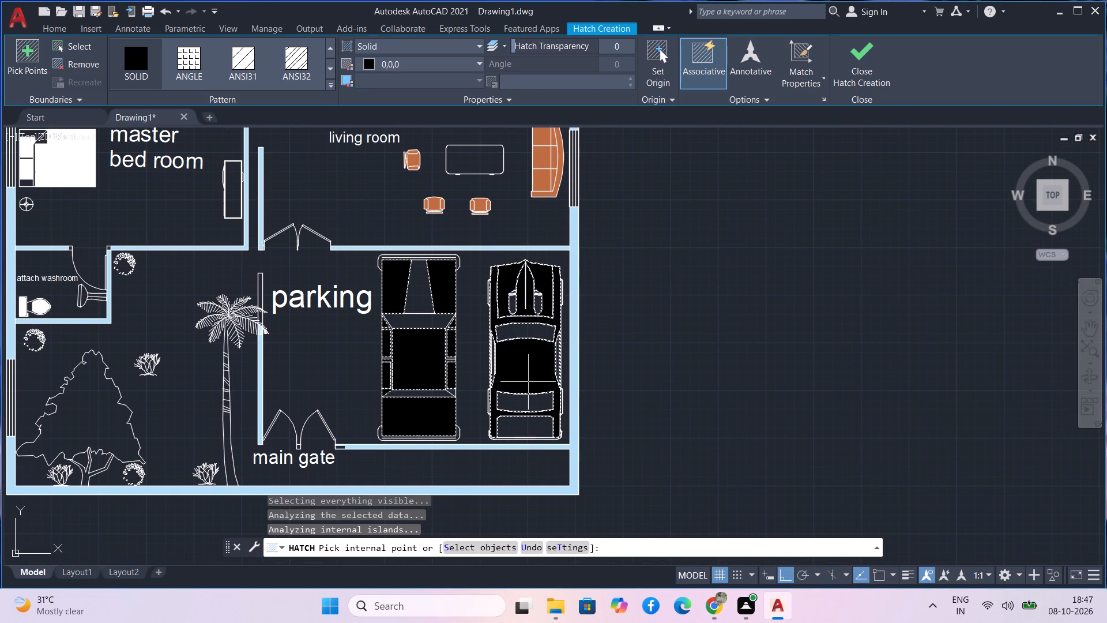
click(537, 431)
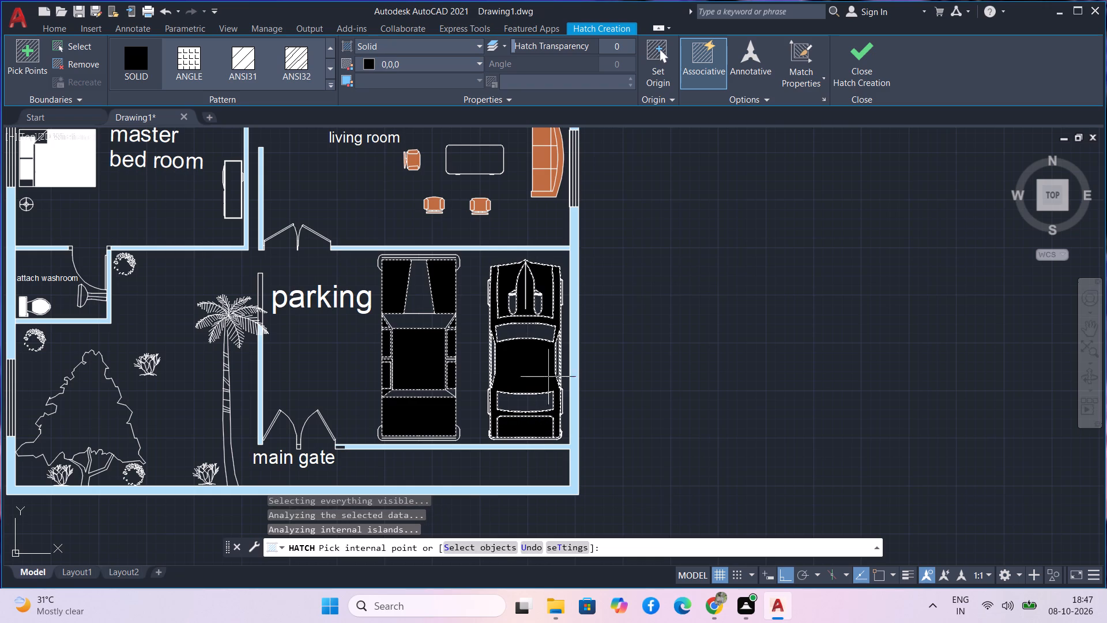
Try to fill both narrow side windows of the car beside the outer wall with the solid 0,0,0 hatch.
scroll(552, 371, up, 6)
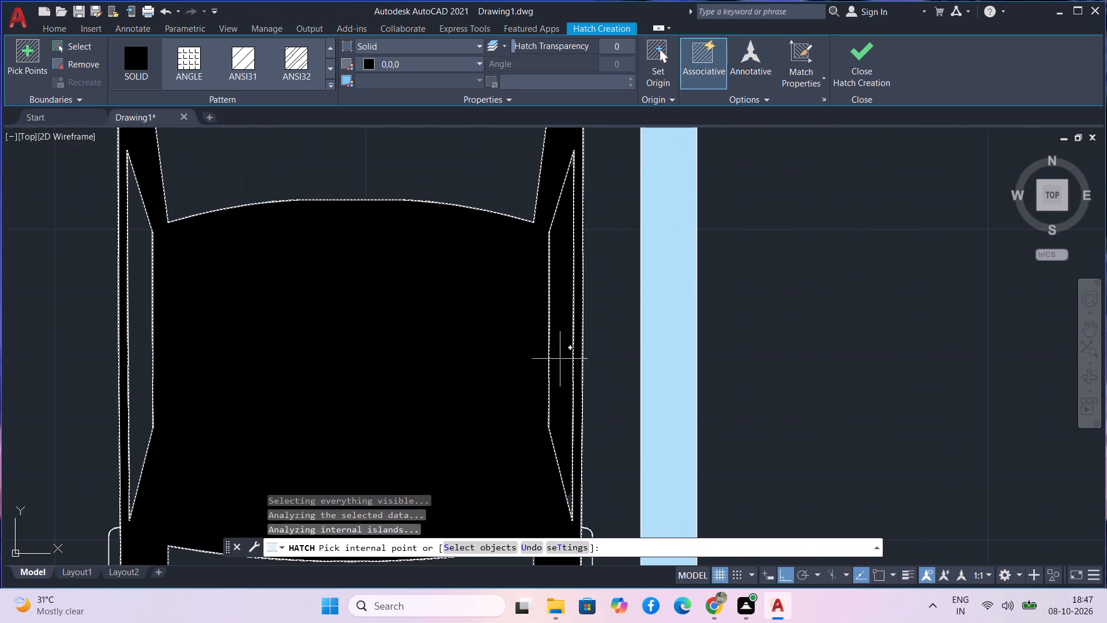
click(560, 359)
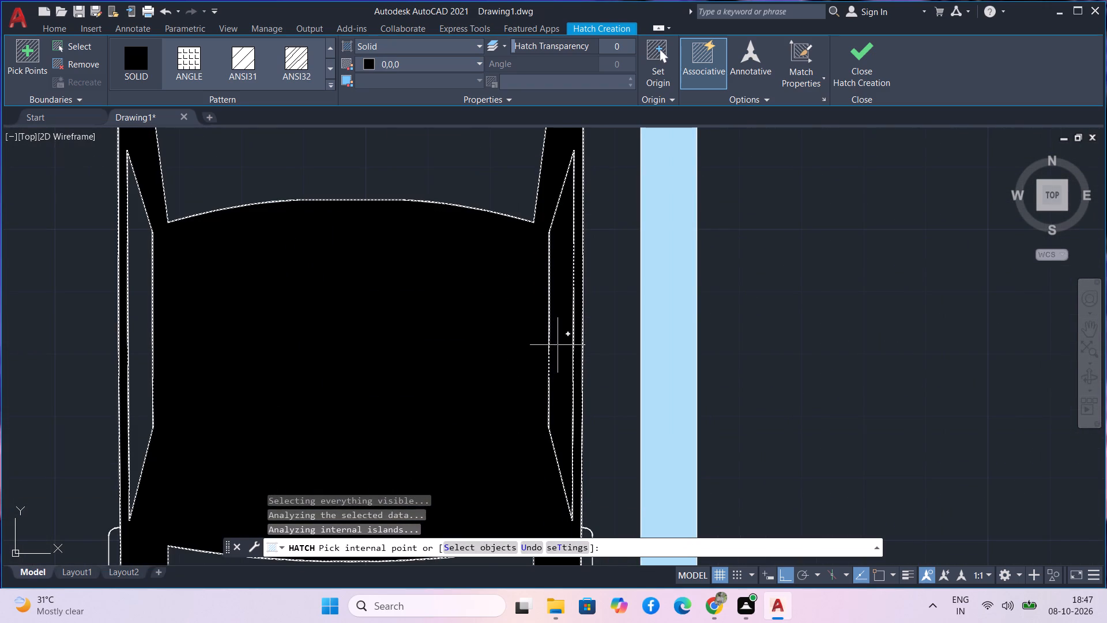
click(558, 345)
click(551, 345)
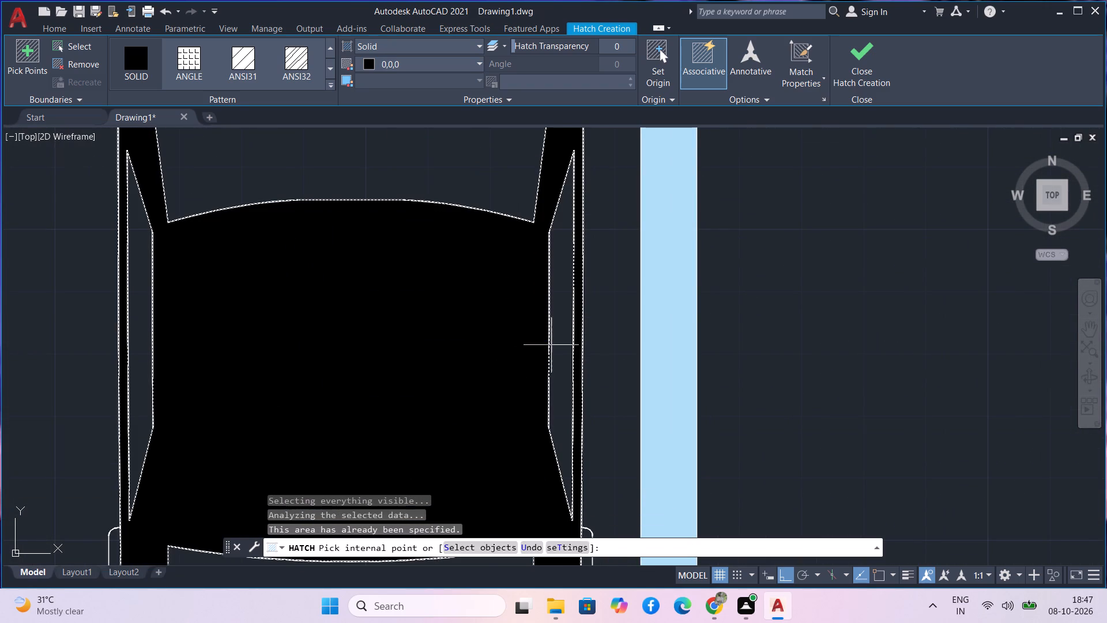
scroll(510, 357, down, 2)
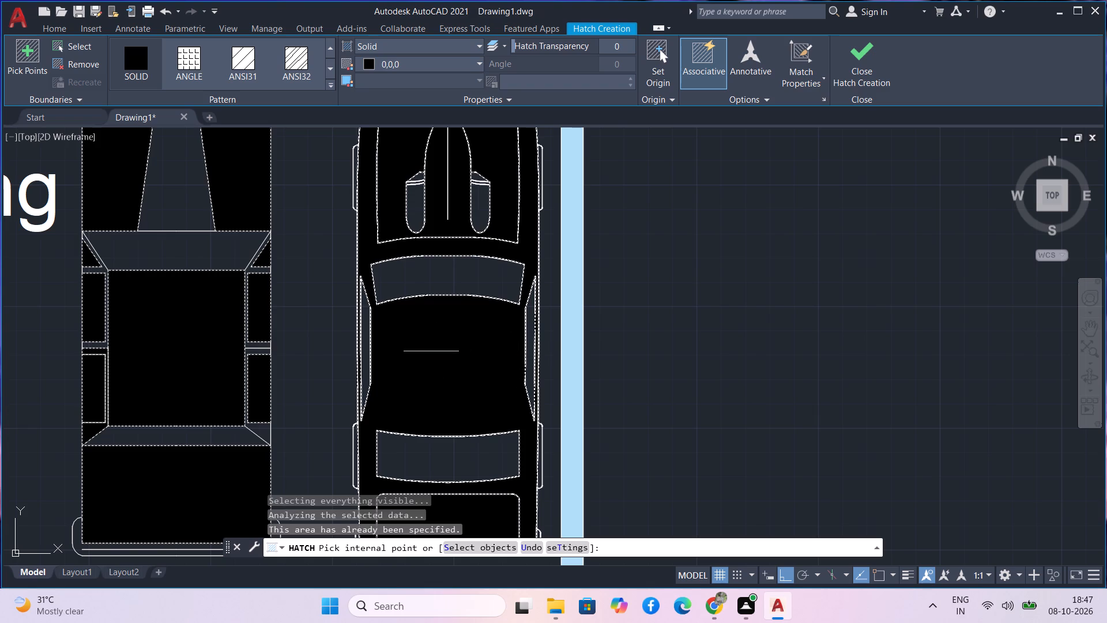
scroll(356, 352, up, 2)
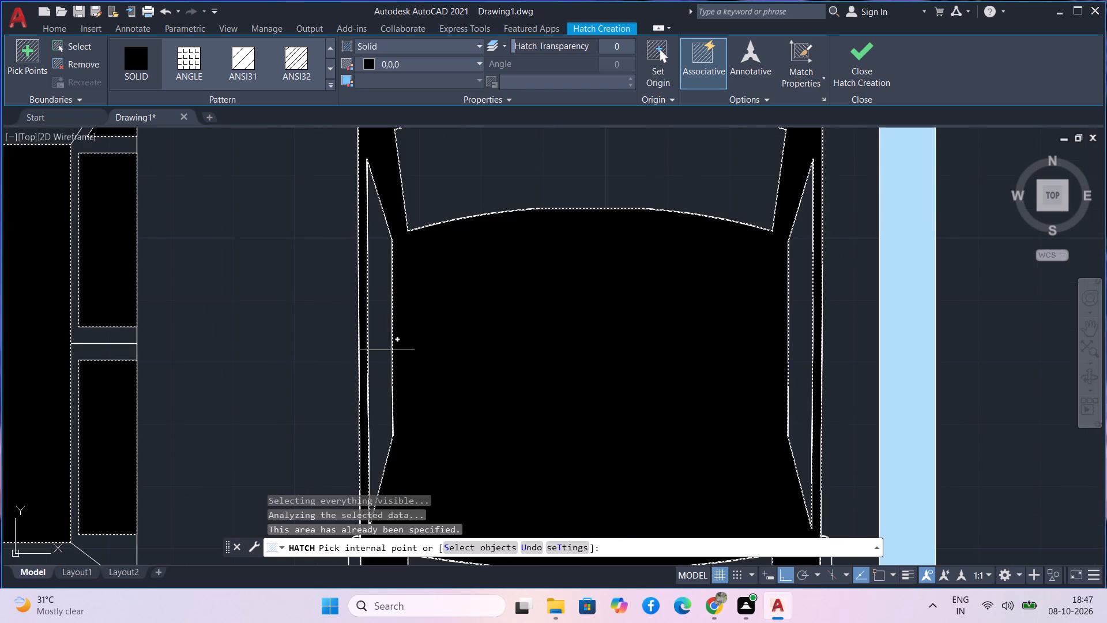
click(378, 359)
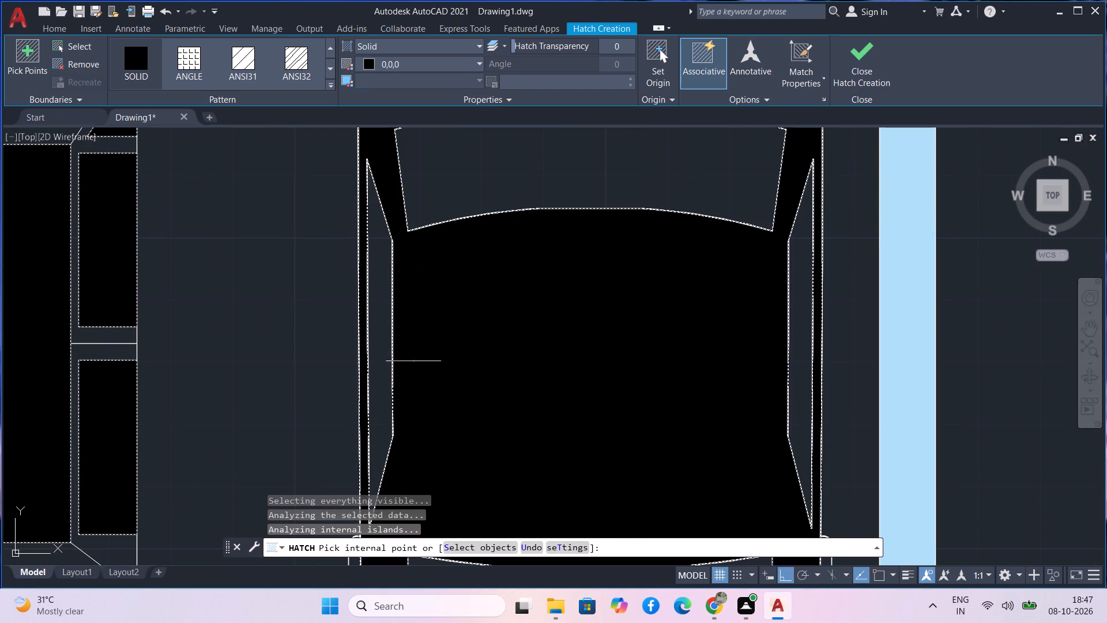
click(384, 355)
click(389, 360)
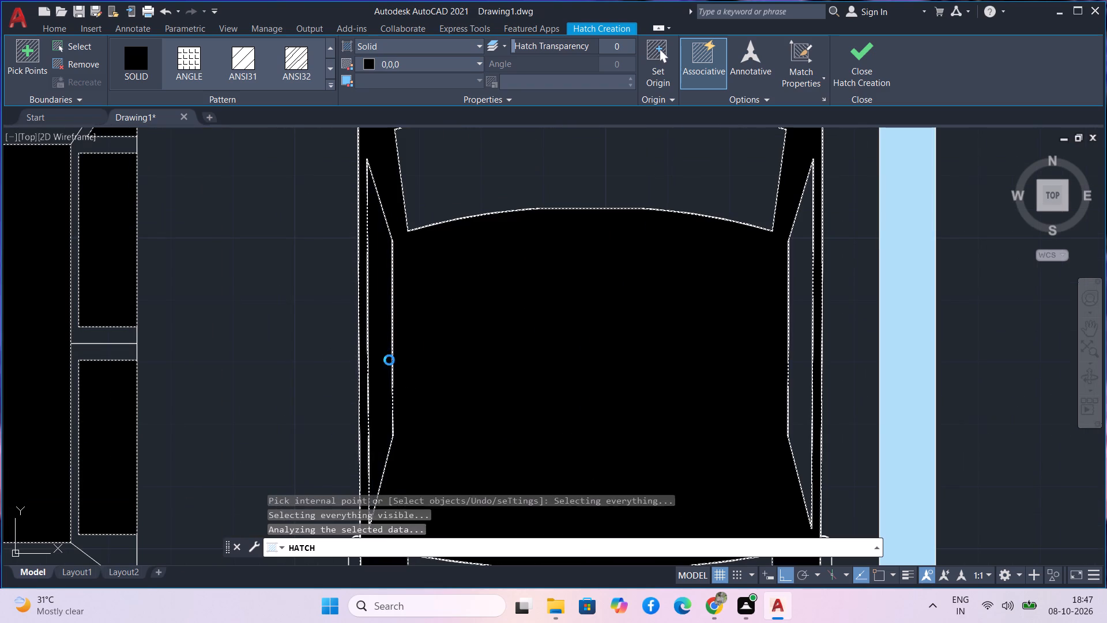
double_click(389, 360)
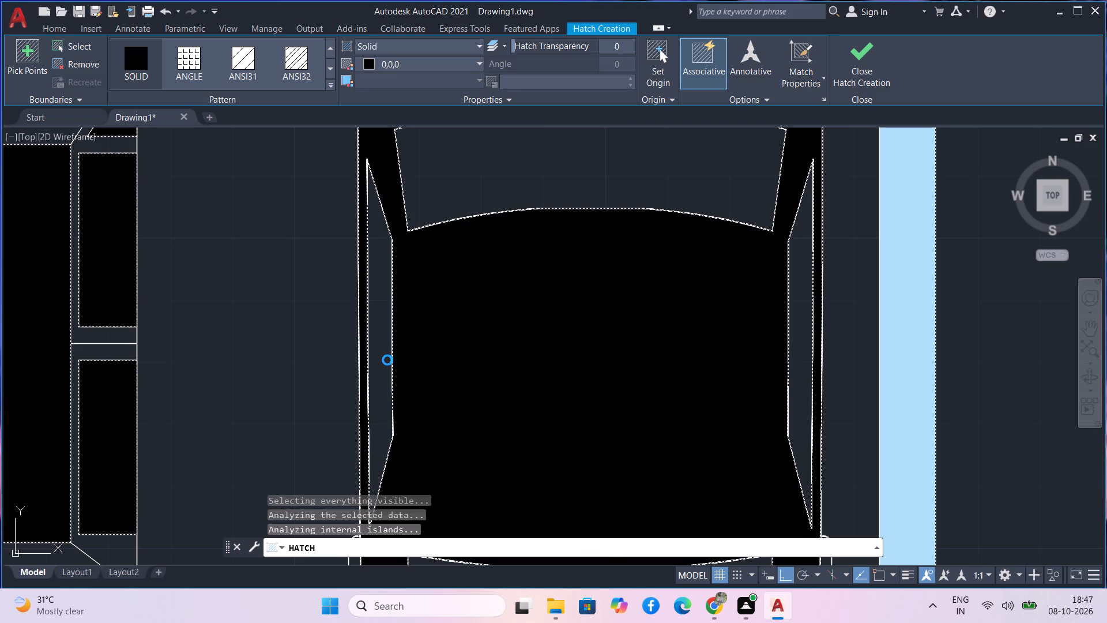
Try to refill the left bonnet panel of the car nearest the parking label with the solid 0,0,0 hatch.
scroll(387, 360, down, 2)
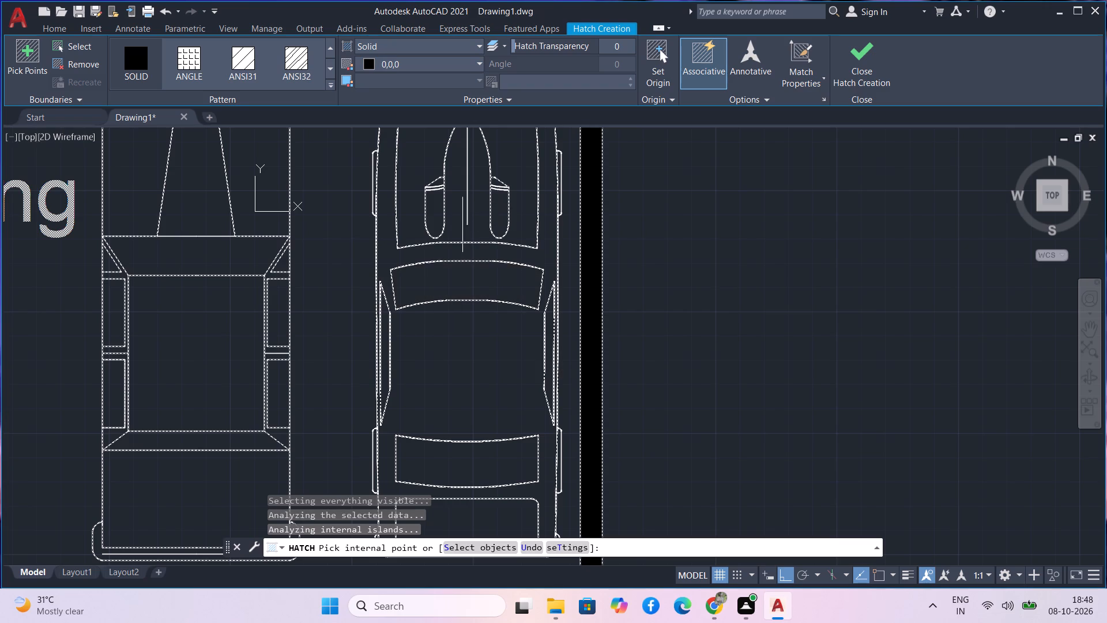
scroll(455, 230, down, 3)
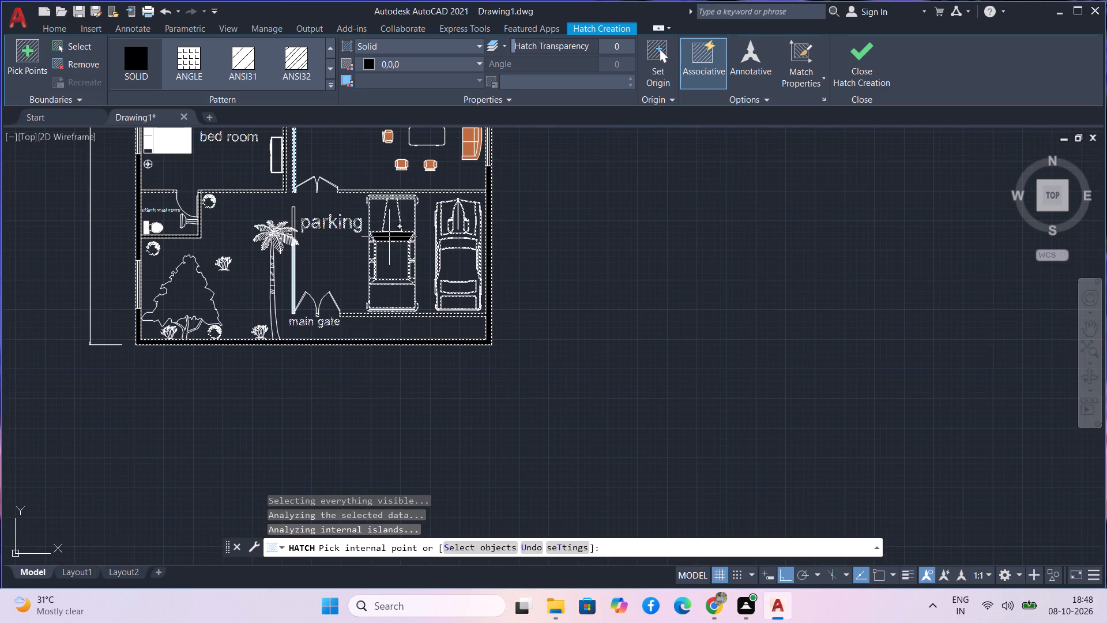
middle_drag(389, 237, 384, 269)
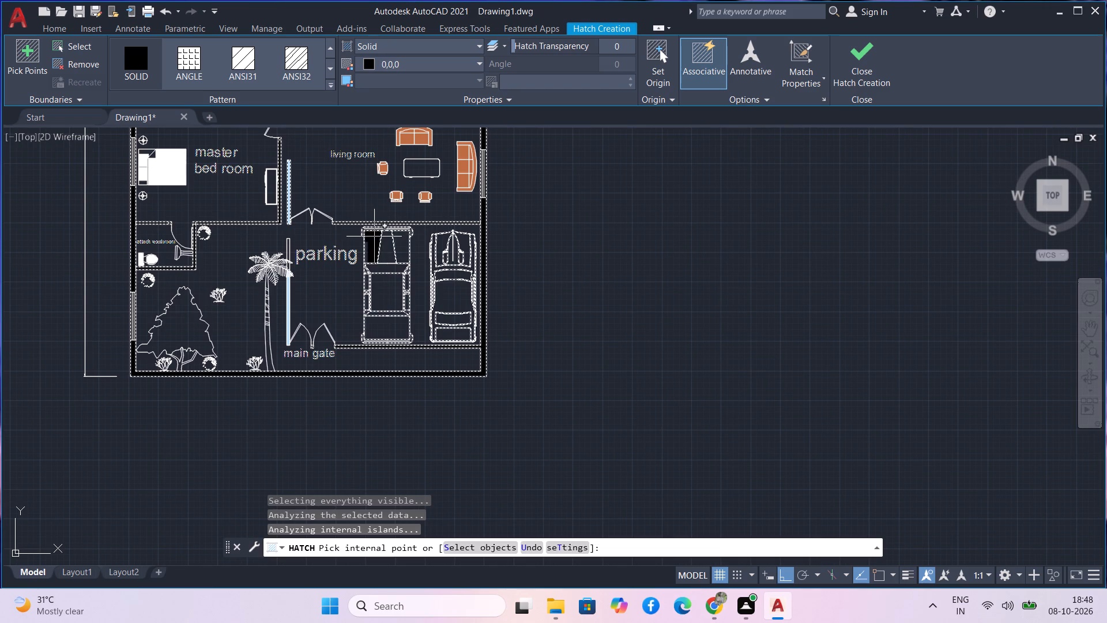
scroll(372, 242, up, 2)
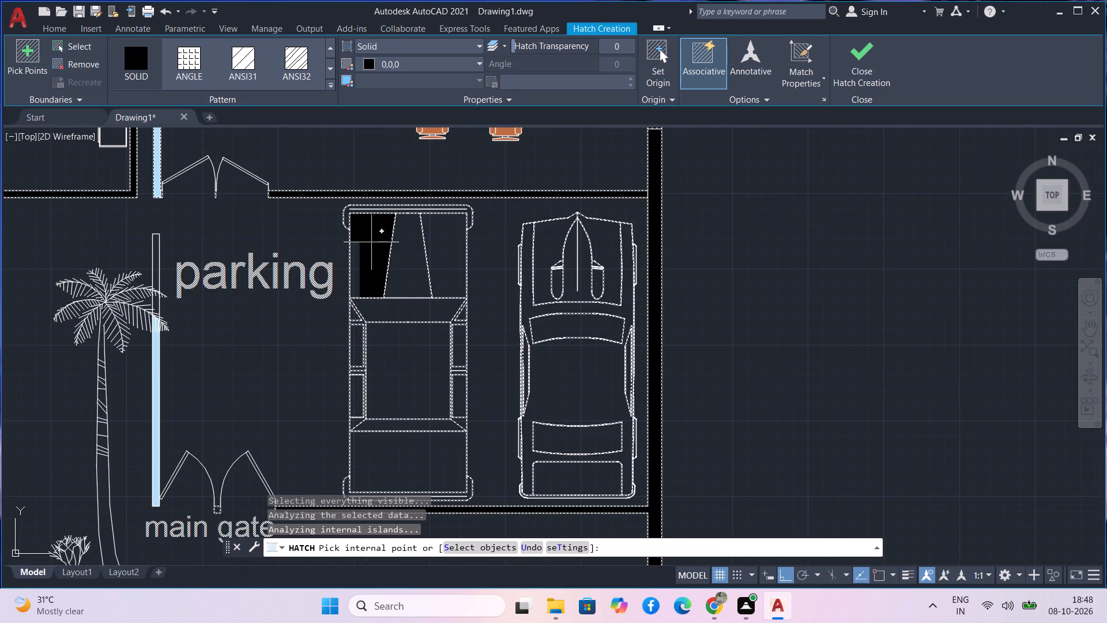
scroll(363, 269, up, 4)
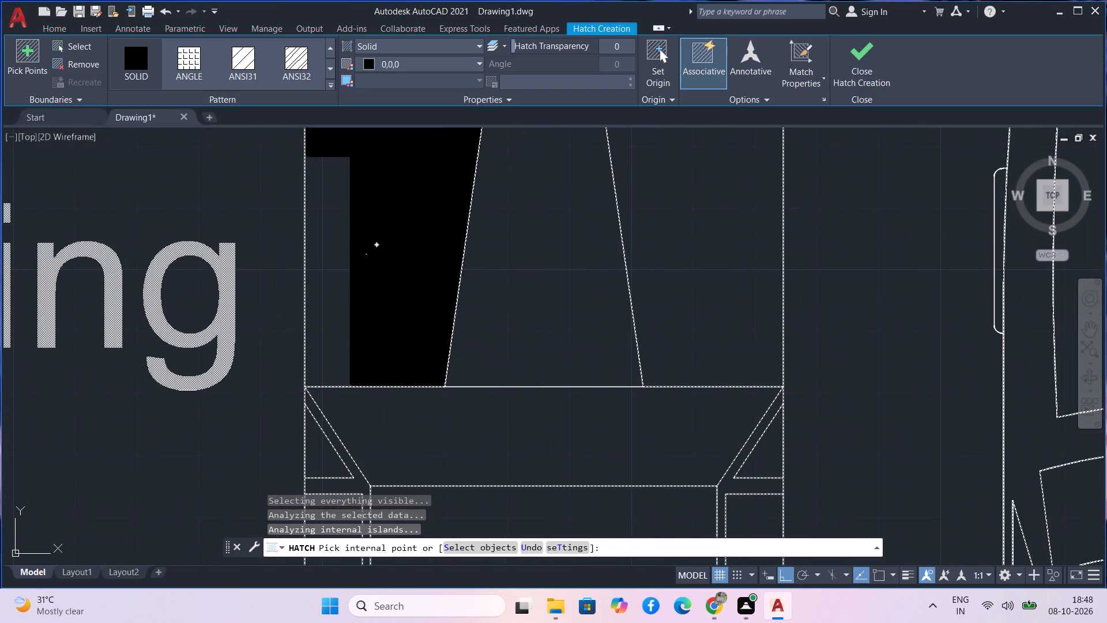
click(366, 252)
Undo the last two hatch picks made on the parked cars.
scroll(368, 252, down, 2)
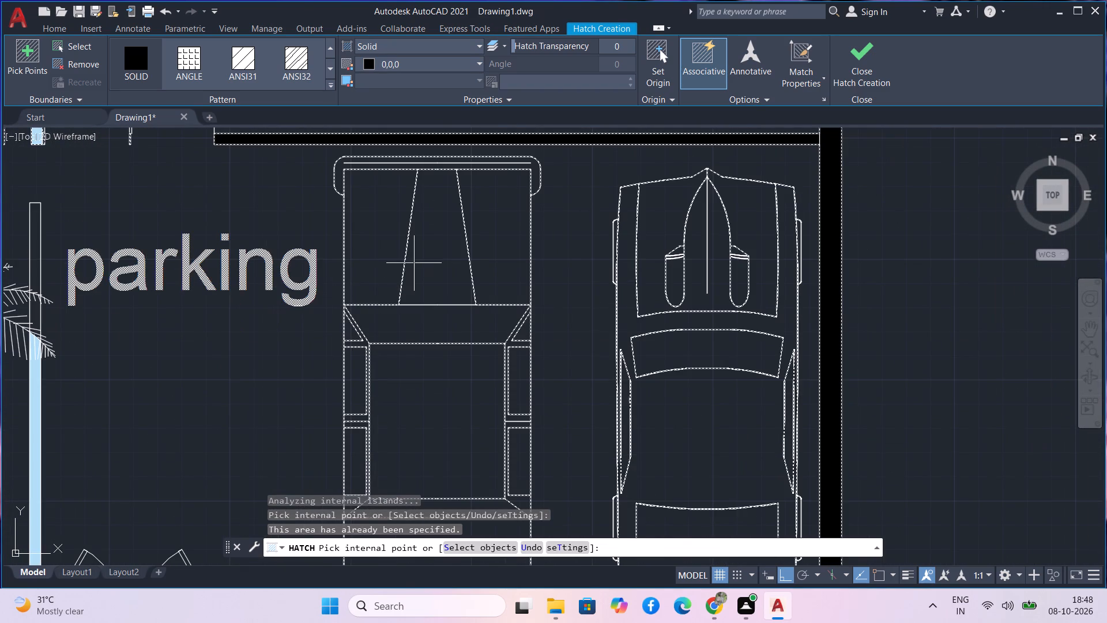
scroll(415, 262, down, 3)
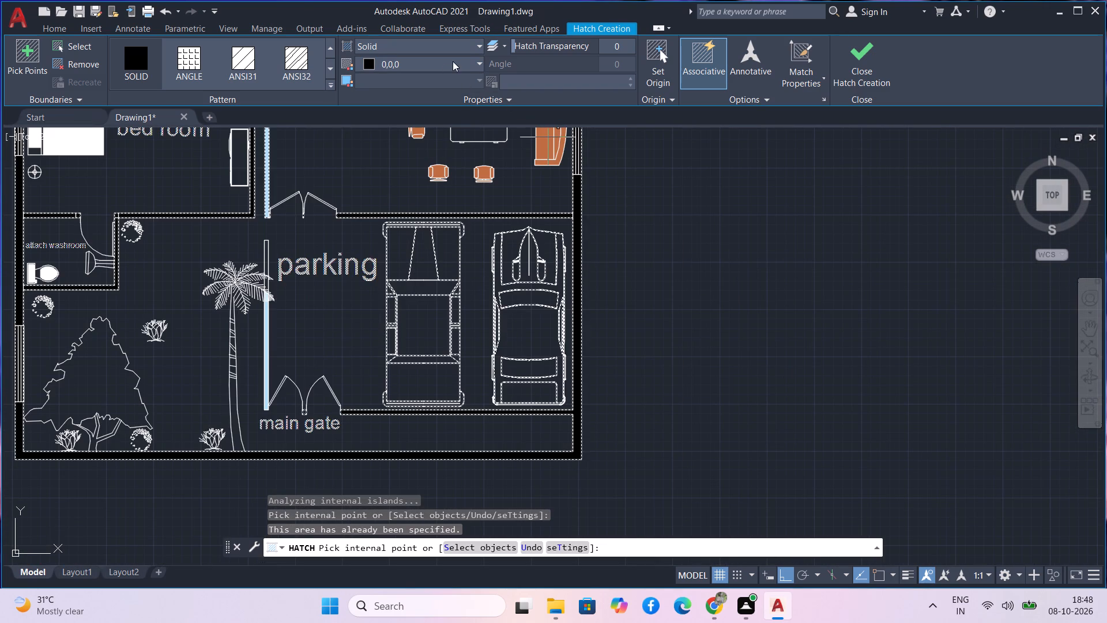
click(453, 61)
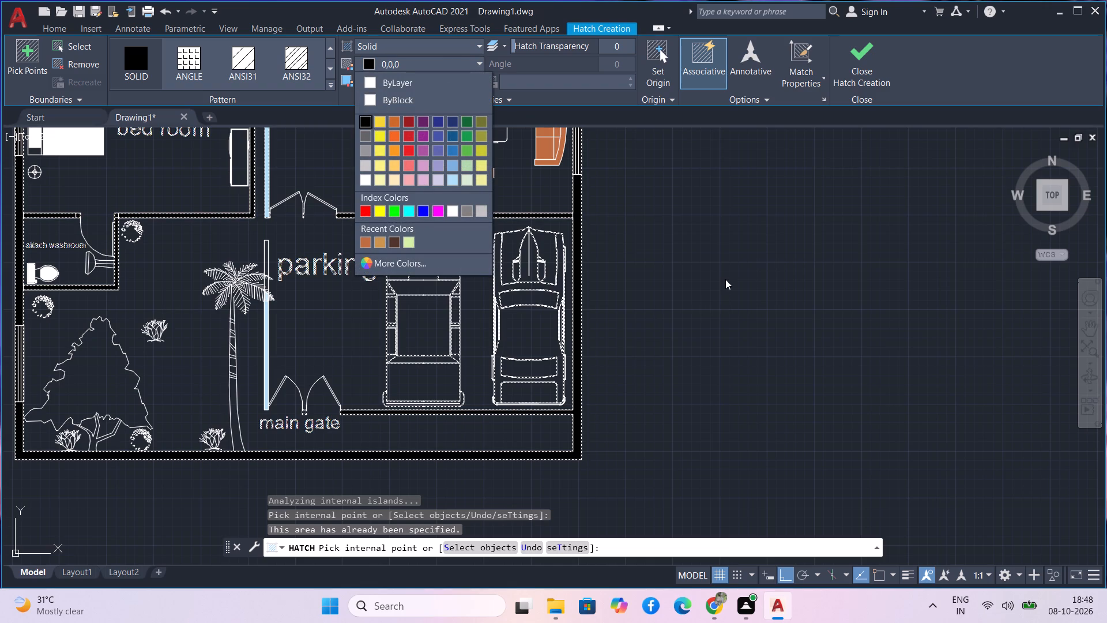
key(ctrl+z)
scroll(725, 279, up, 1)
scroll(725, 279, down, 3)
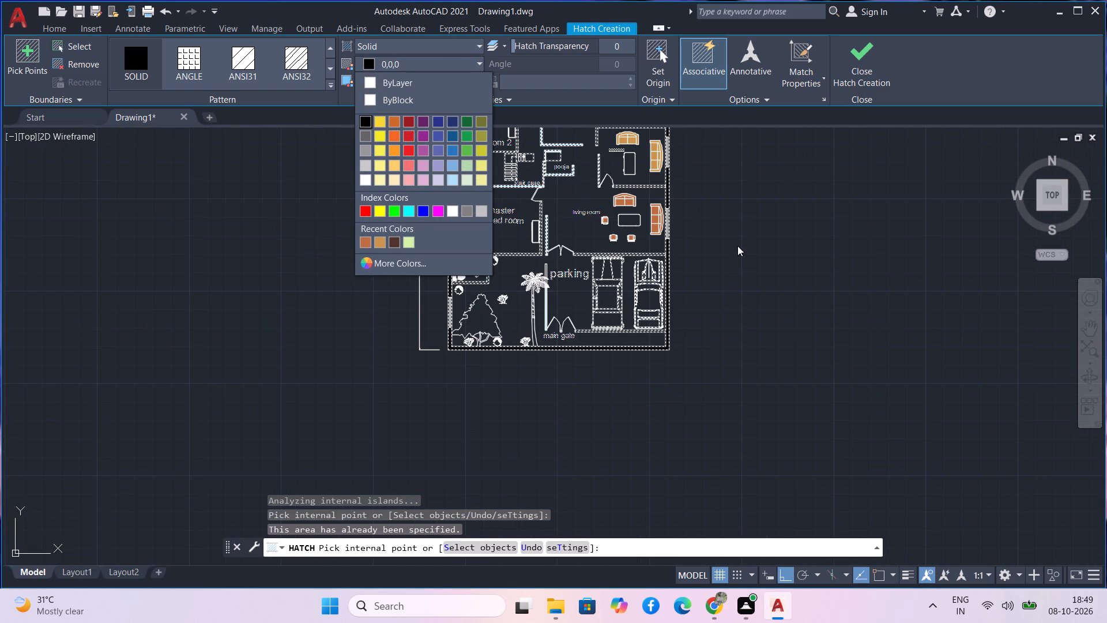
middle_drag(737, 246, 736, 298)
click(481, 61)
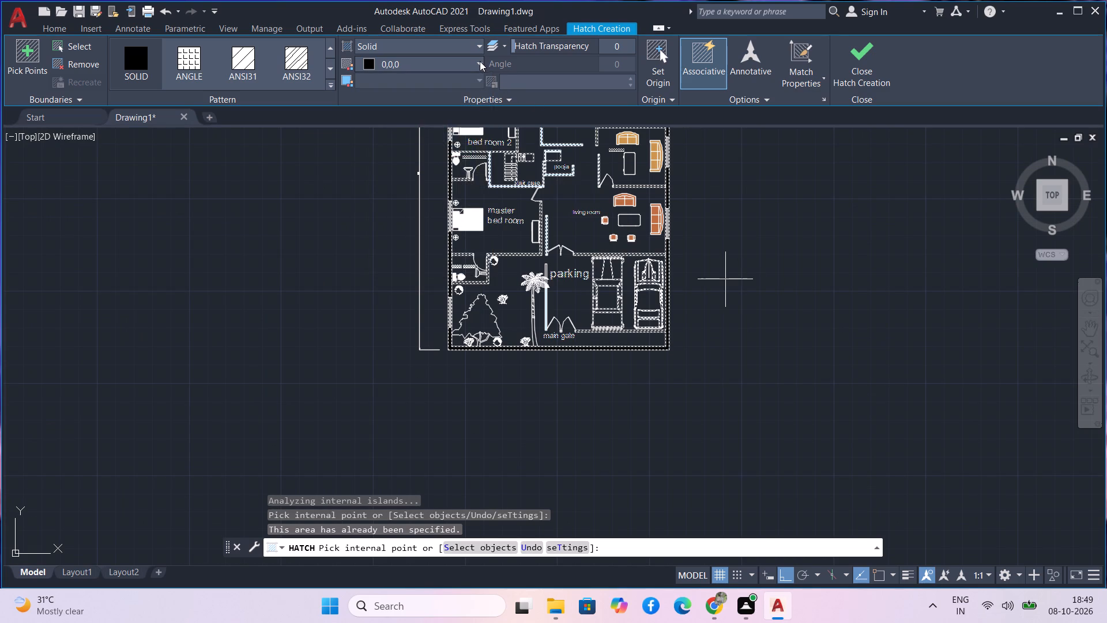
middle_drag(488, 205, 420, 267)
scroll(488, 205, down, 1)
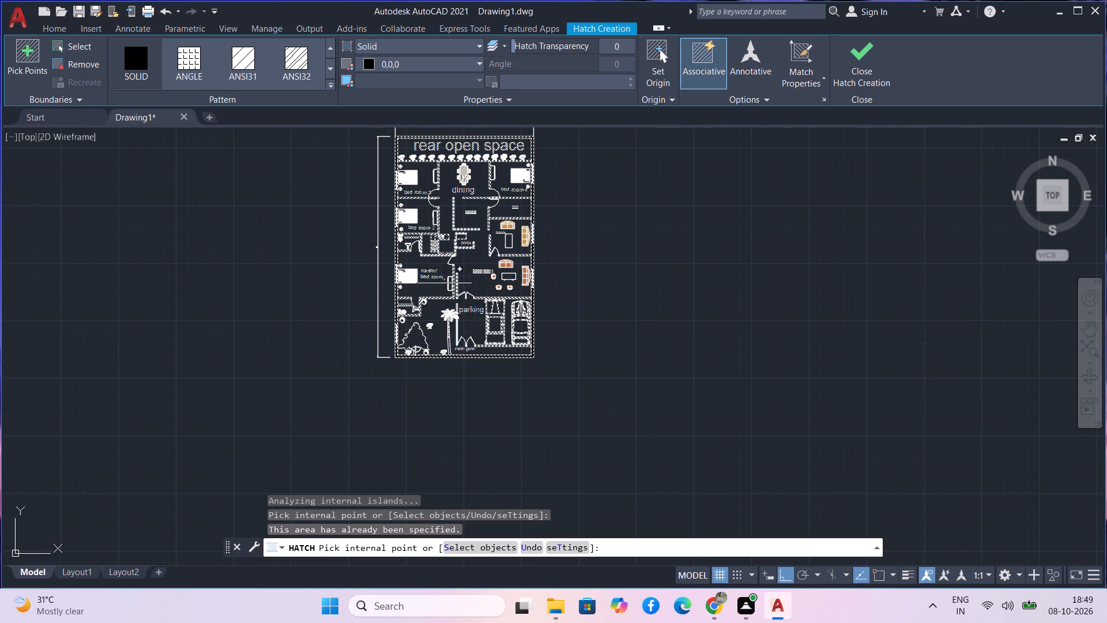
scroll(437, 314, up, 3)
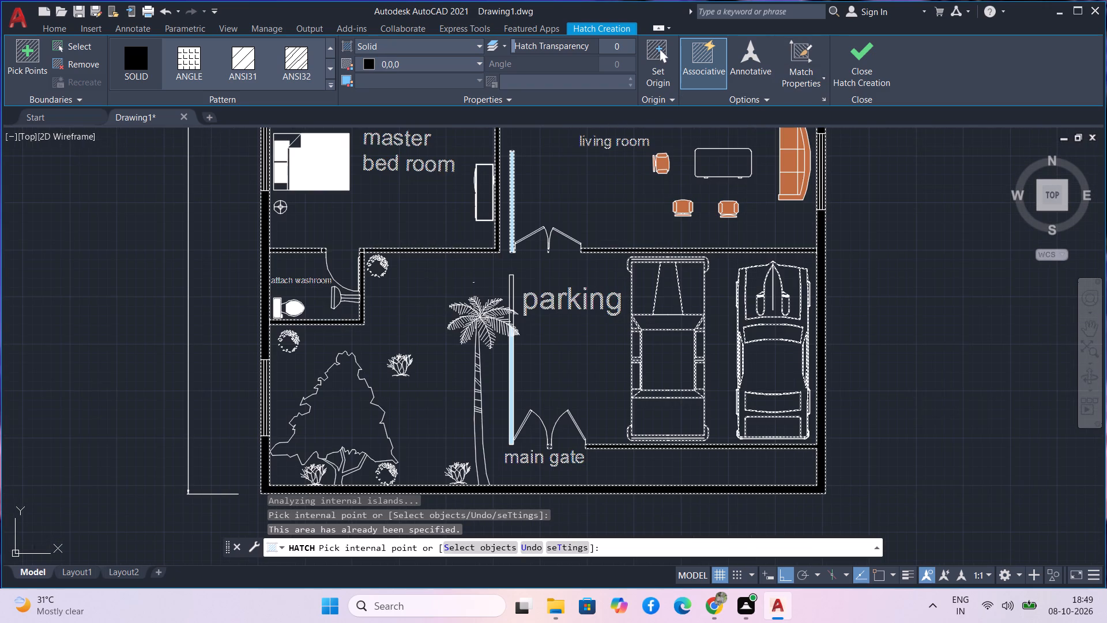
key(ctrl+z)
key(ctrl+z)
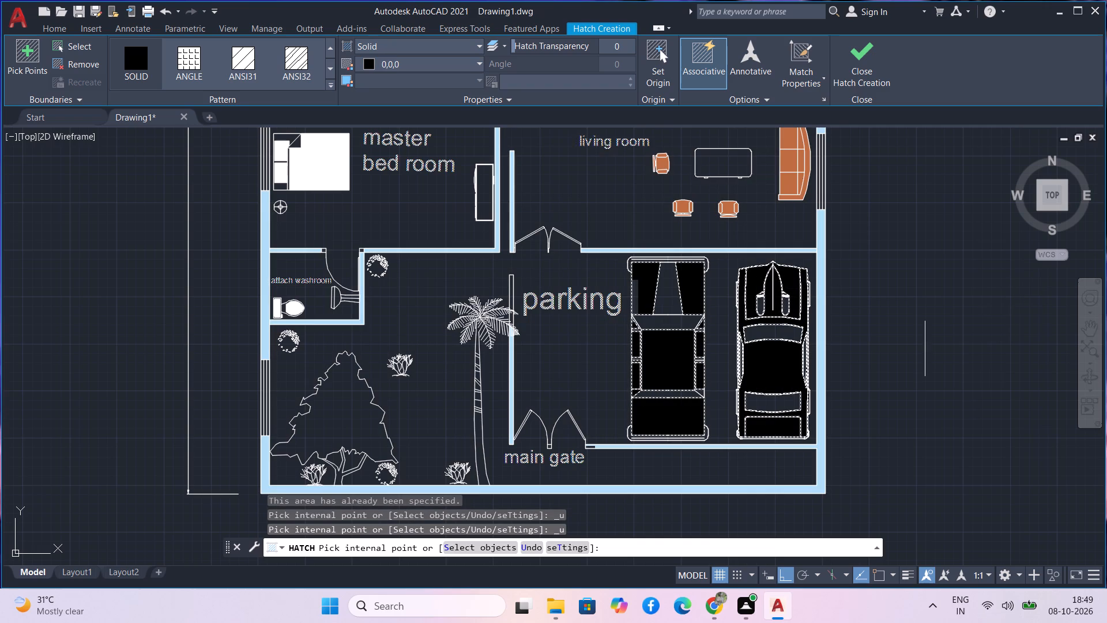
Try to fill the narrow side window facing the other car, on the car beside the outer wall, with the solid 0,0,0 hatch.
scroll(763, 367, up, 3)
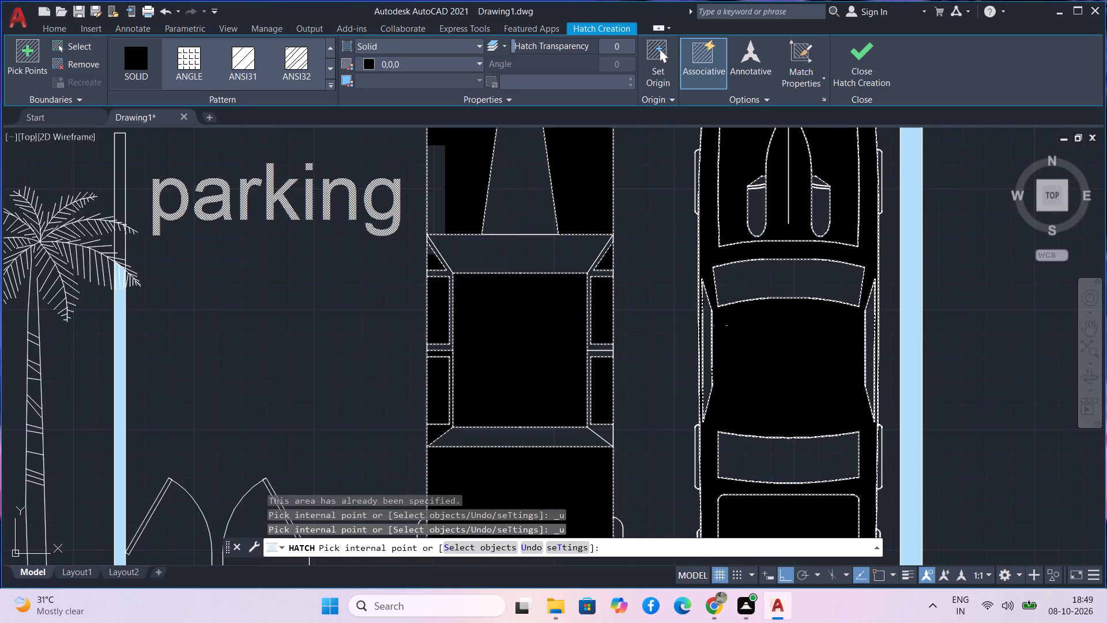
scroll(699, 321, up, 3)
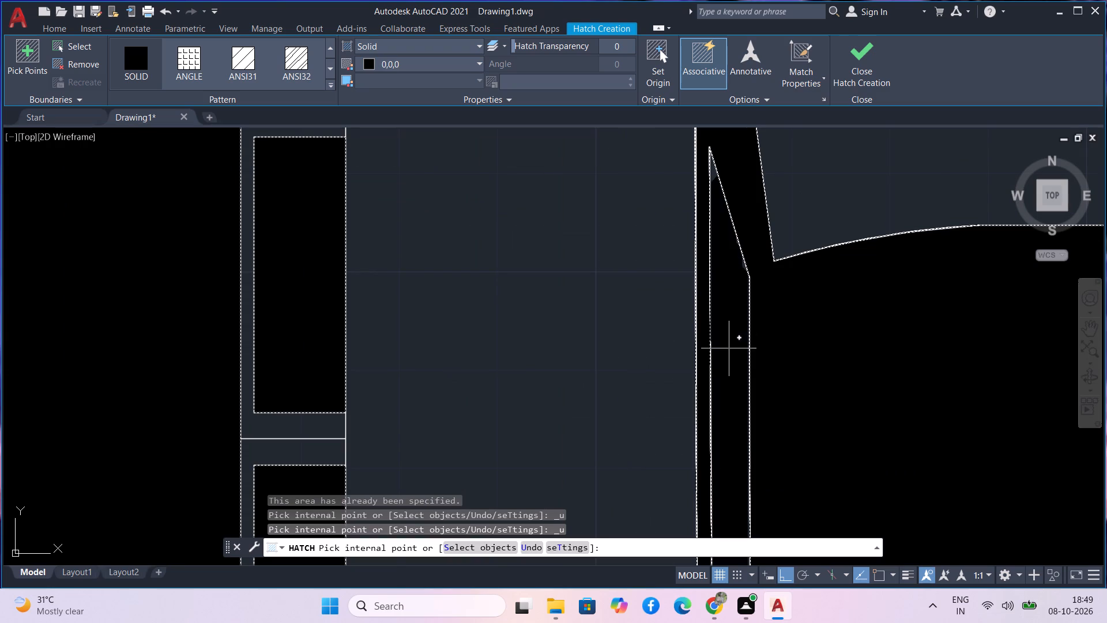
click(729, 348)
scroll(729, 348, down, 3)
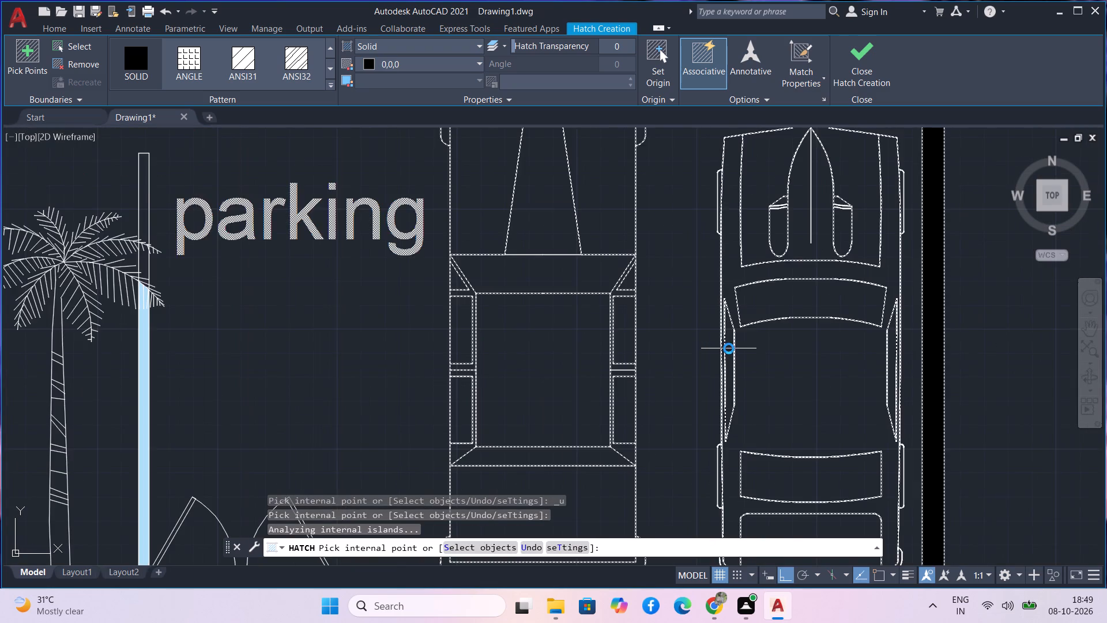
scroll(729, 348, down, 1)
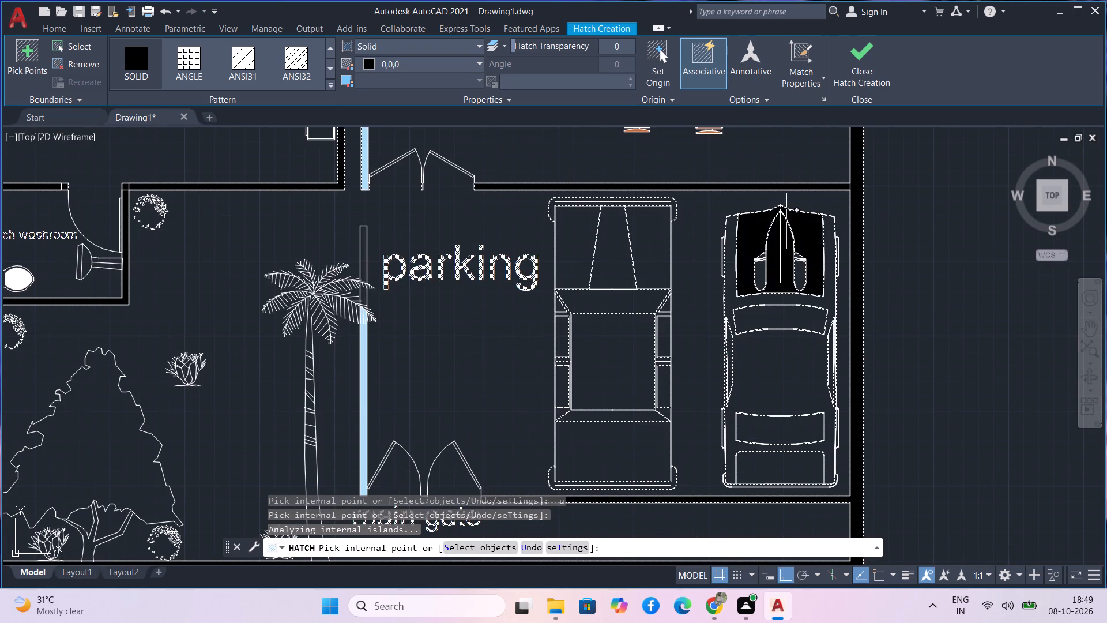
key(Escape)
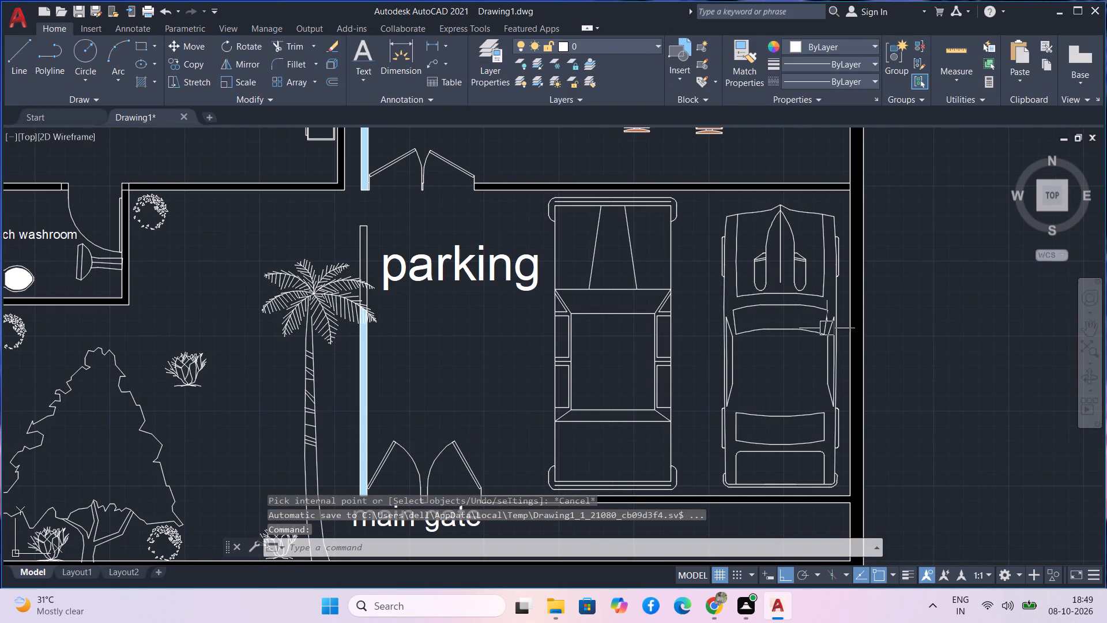
Undo the last hatch command that turned the walls black, along with the zooms around it.
scroll(912, 277, down, 2)
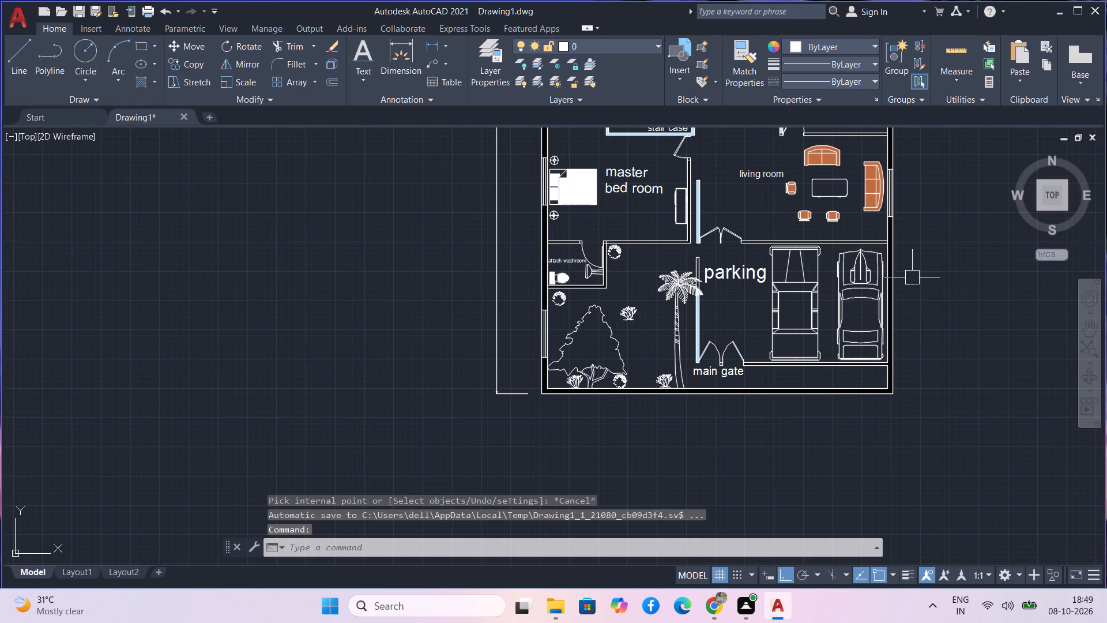
key(ctrl+z)
key(ctrl+z)
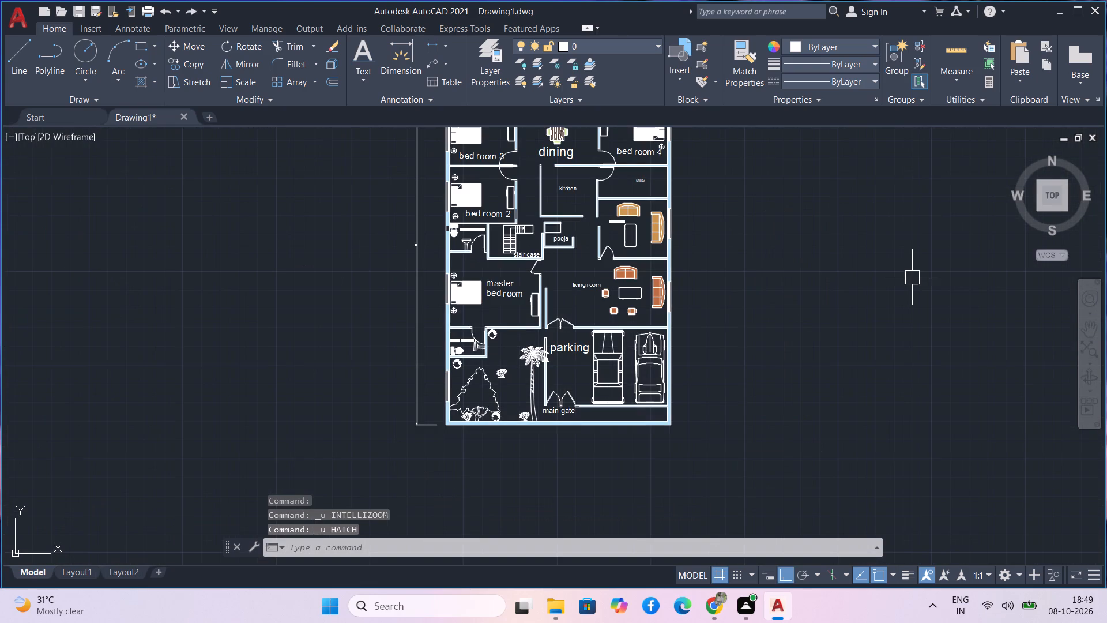
key(z)
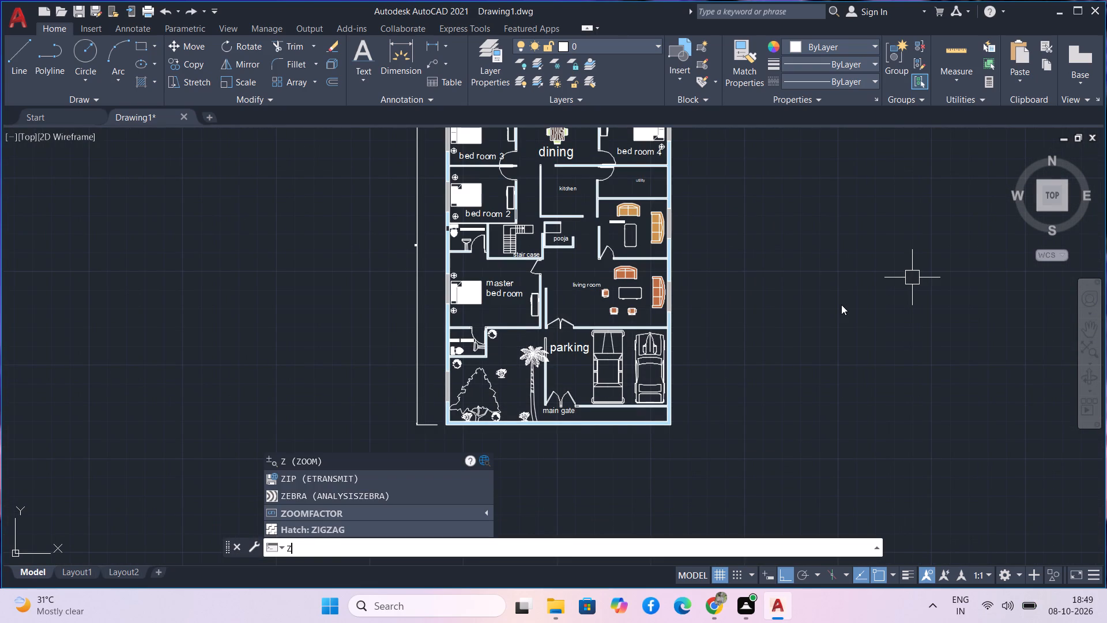
key(Escape)
key(ctrl+z)
scroll(841, 305, down, 2)
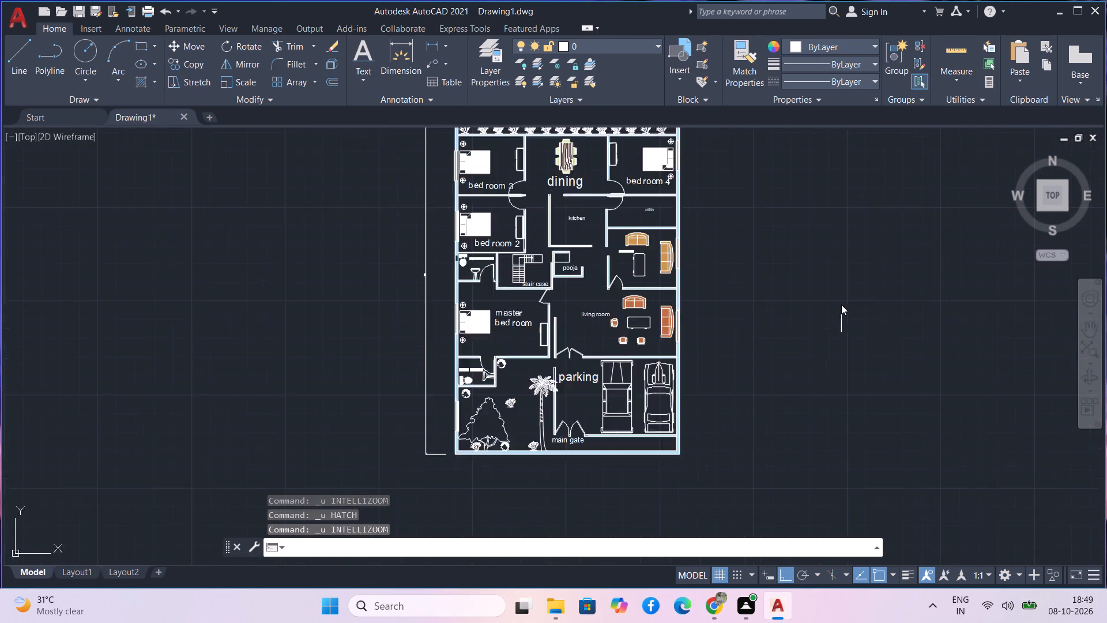
scroll(841, 305, up, 2)
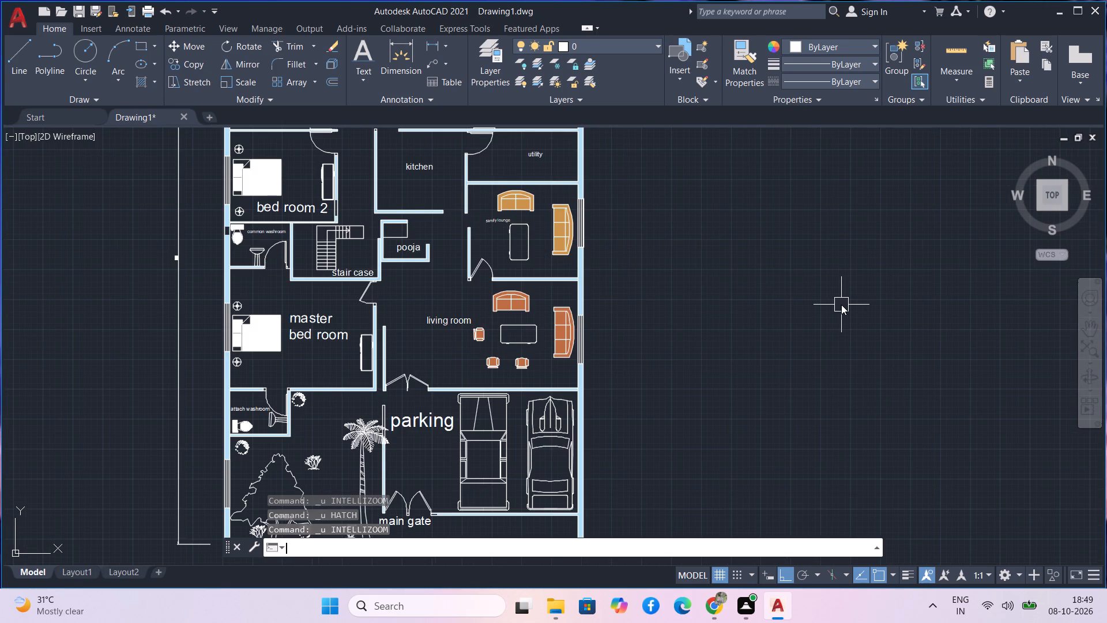
middle_drag(841, 305, 948, 252)
middle_drag(950, 252, 949, 286)
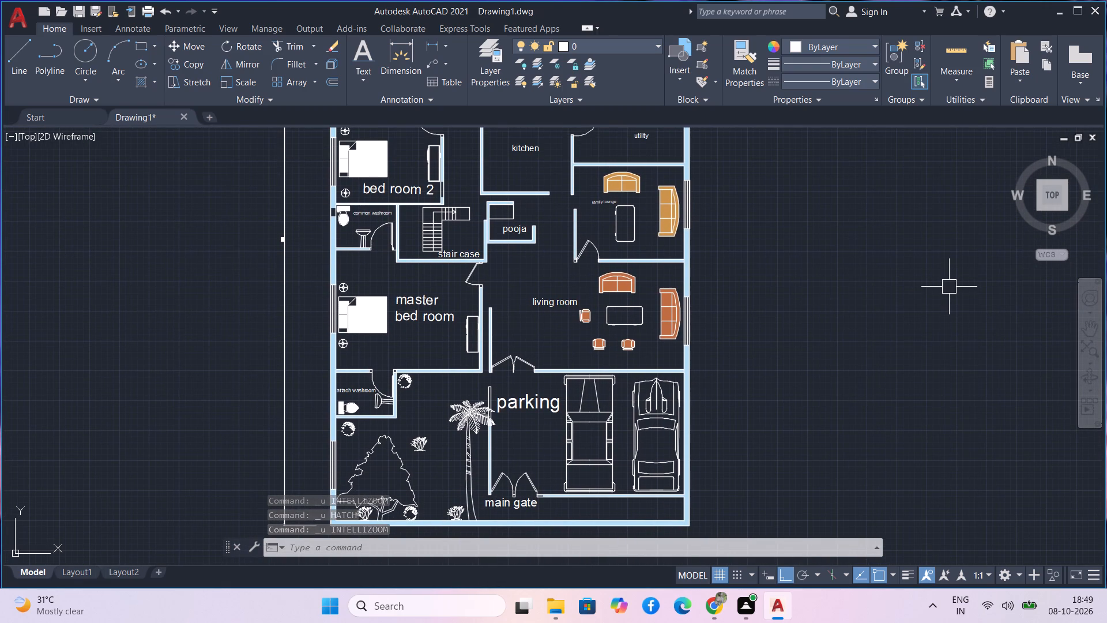
key(Escape)
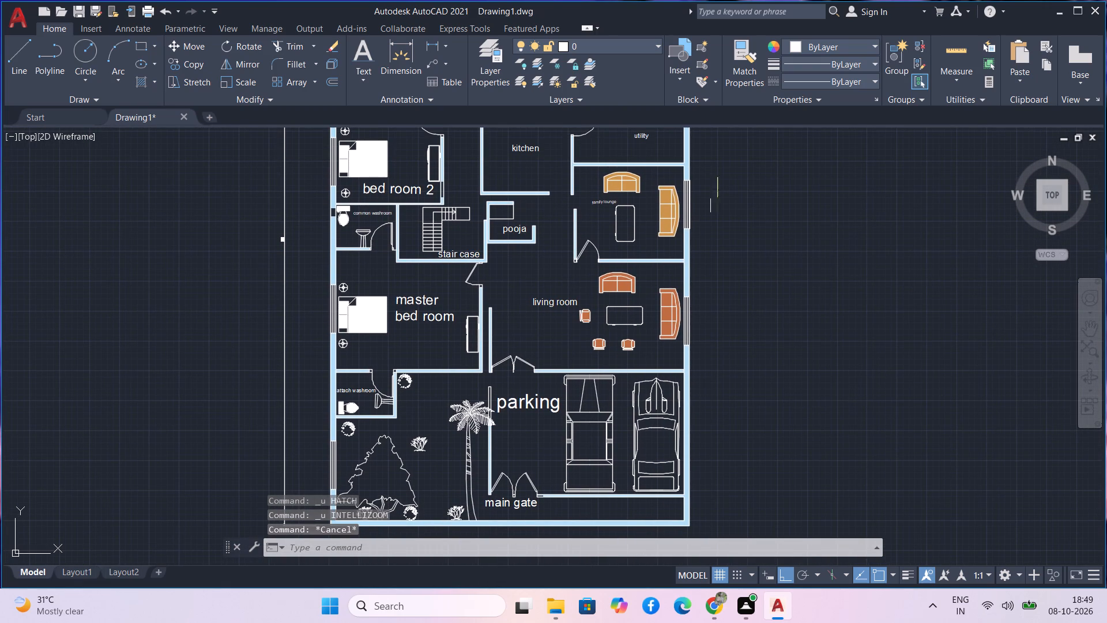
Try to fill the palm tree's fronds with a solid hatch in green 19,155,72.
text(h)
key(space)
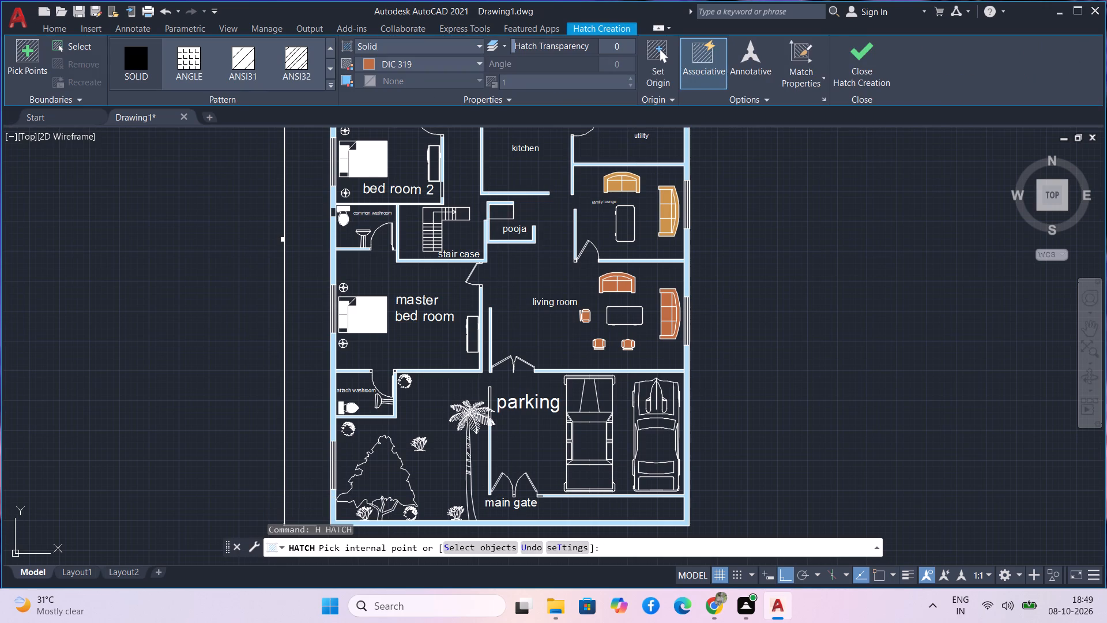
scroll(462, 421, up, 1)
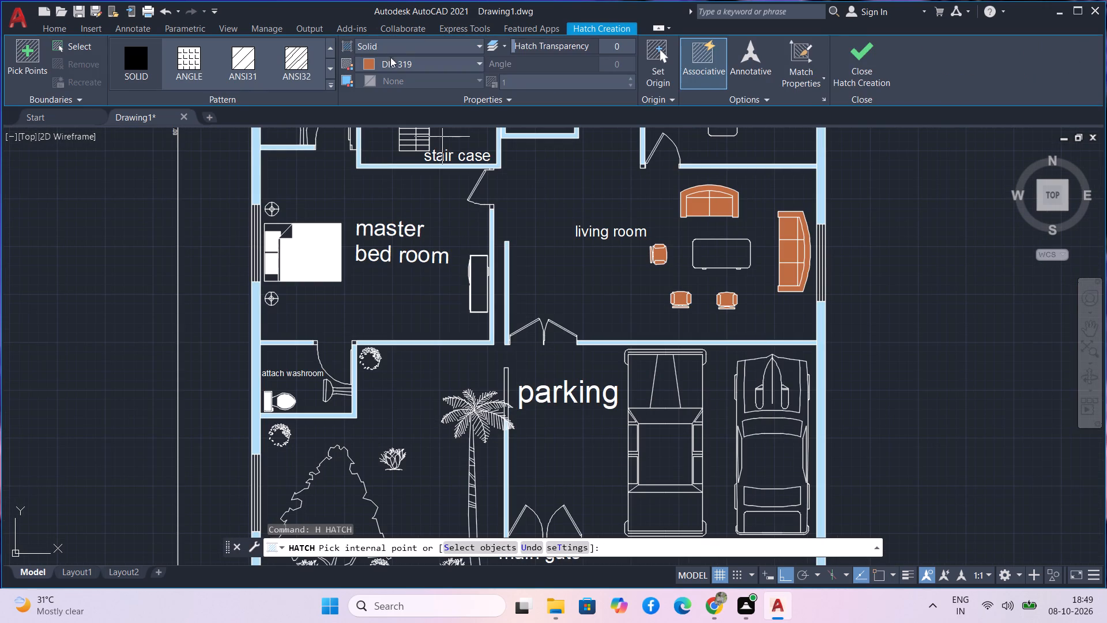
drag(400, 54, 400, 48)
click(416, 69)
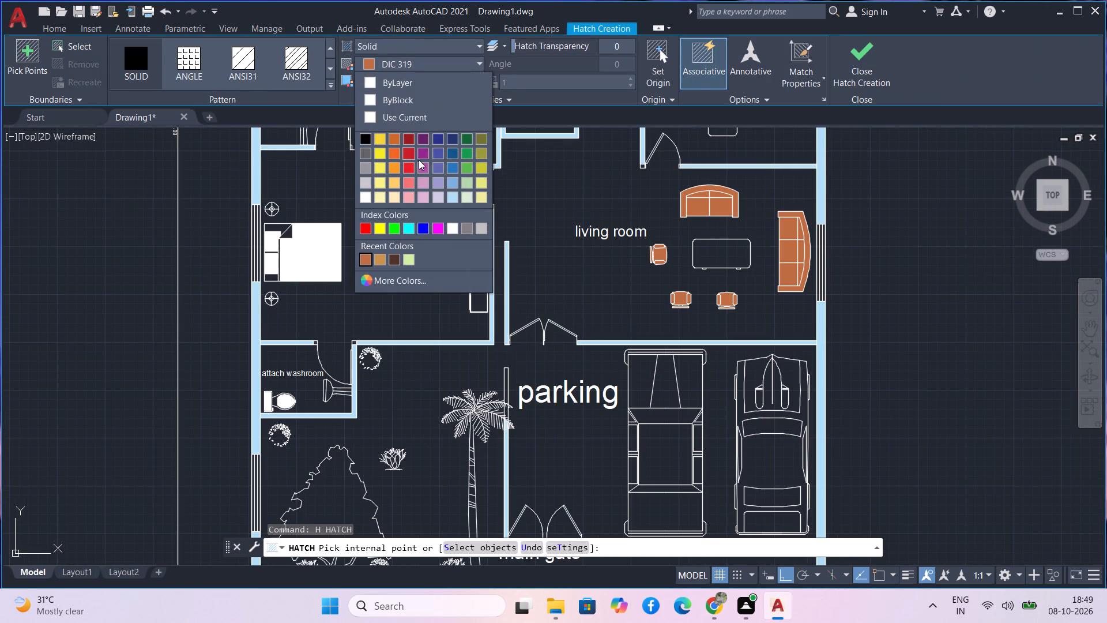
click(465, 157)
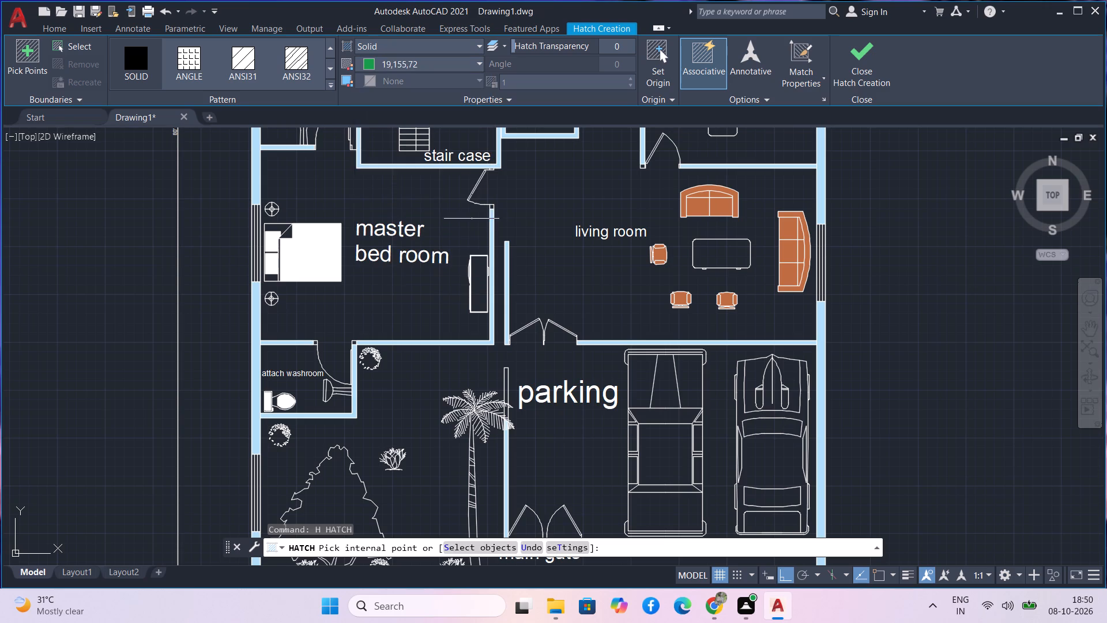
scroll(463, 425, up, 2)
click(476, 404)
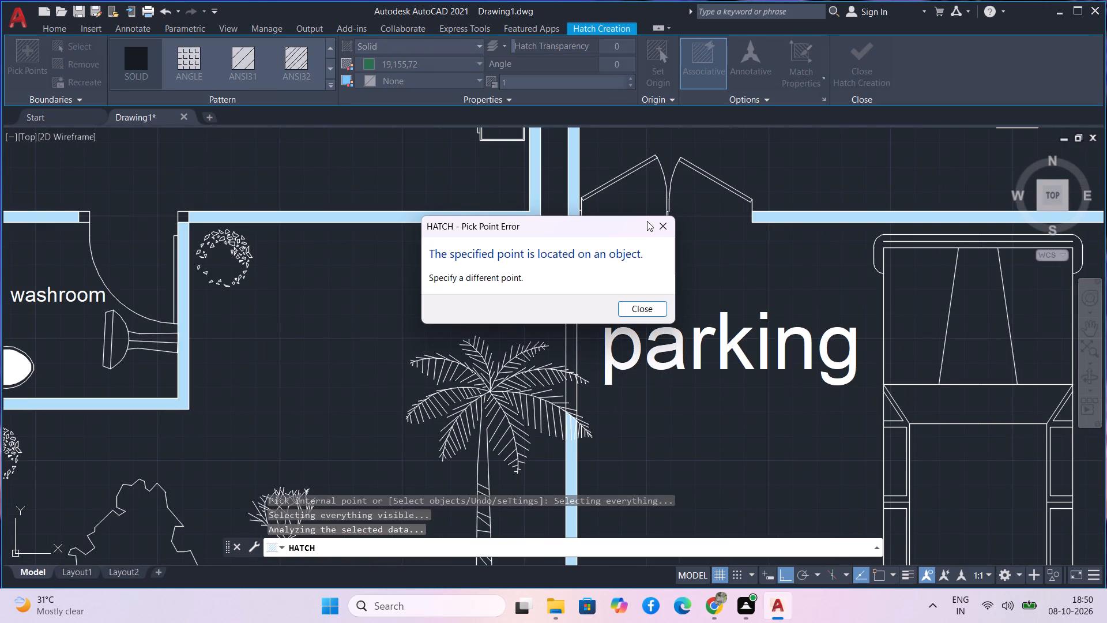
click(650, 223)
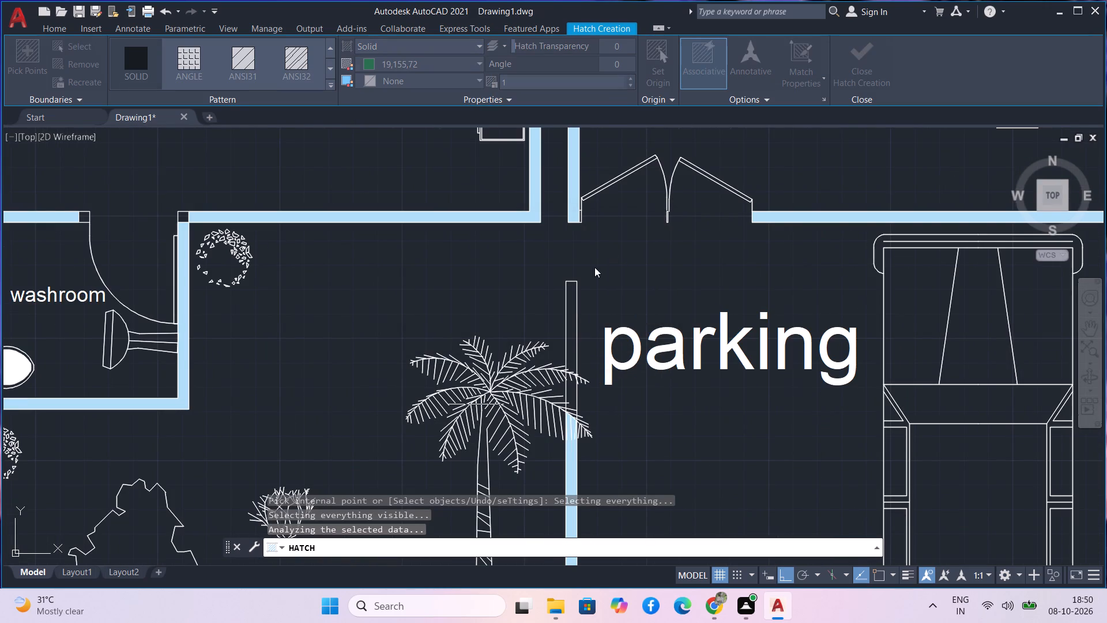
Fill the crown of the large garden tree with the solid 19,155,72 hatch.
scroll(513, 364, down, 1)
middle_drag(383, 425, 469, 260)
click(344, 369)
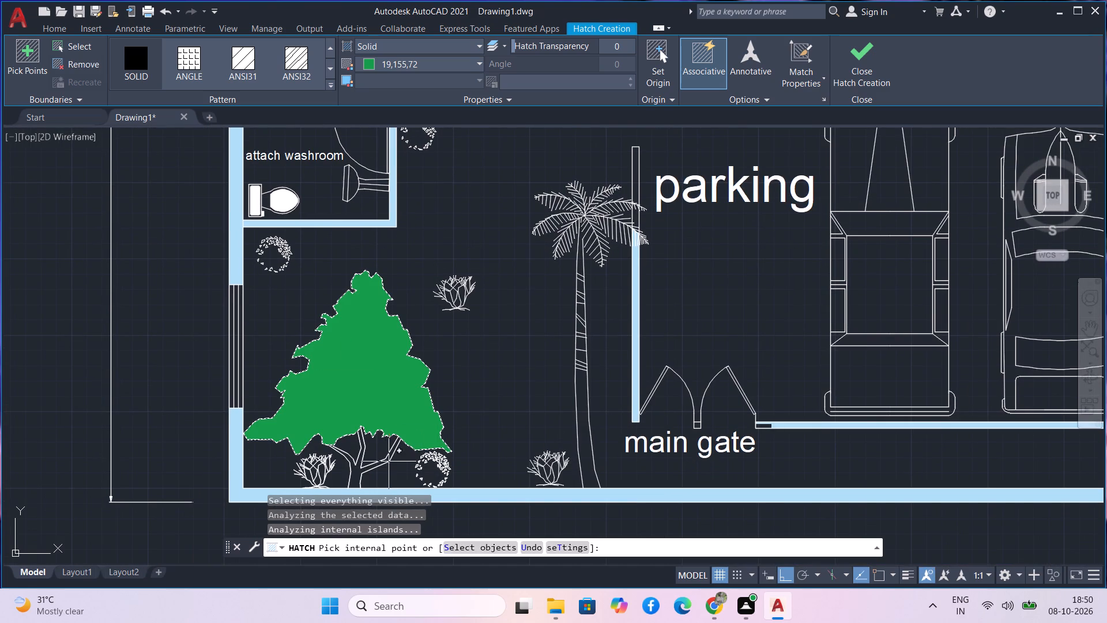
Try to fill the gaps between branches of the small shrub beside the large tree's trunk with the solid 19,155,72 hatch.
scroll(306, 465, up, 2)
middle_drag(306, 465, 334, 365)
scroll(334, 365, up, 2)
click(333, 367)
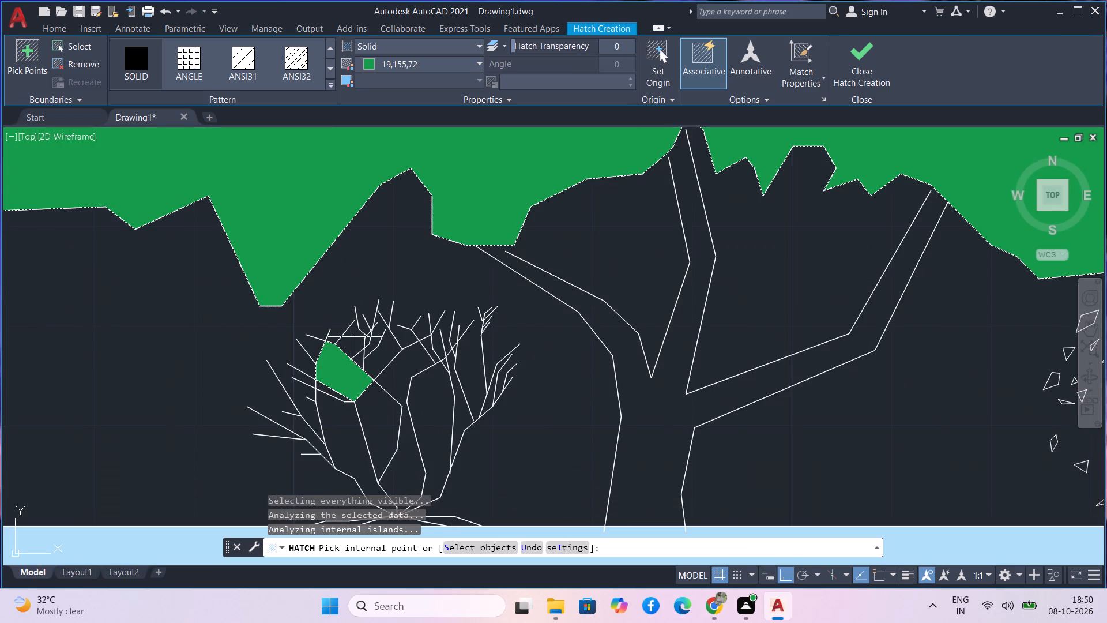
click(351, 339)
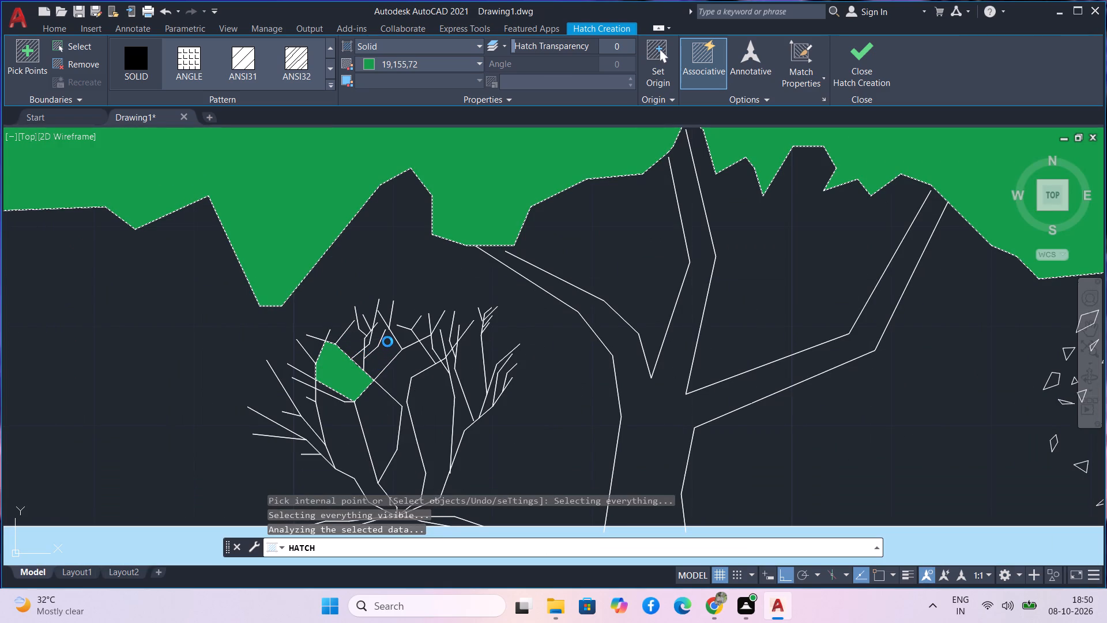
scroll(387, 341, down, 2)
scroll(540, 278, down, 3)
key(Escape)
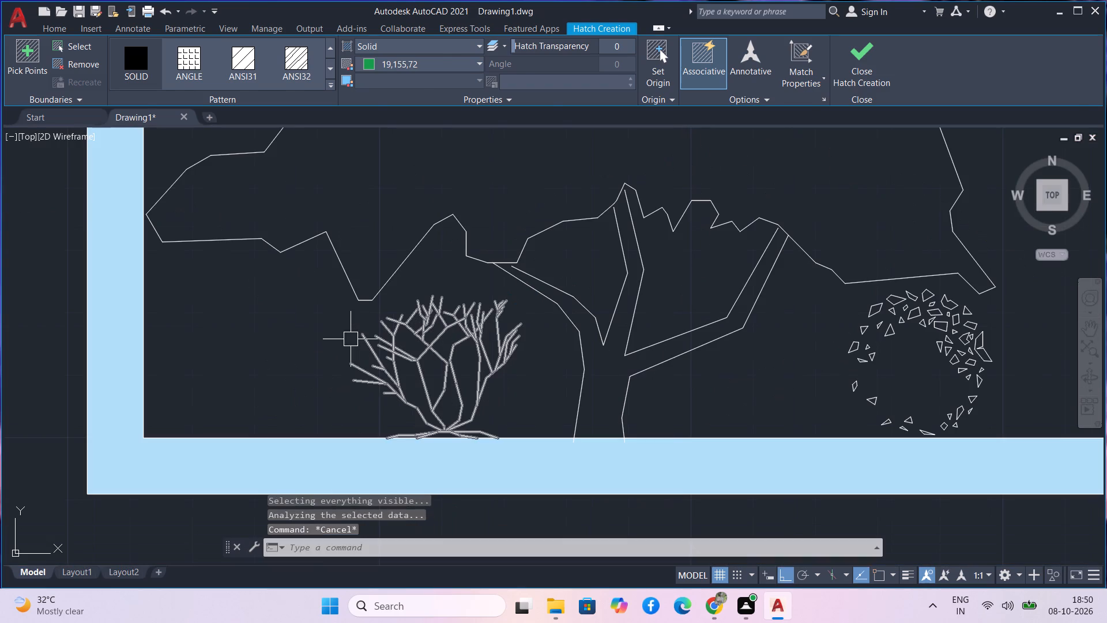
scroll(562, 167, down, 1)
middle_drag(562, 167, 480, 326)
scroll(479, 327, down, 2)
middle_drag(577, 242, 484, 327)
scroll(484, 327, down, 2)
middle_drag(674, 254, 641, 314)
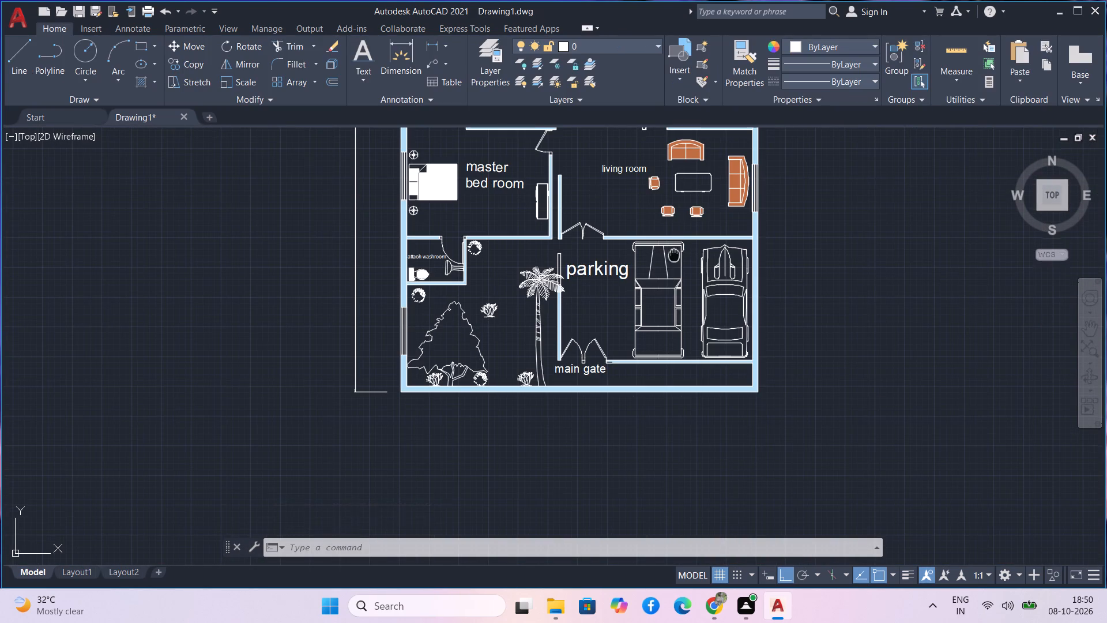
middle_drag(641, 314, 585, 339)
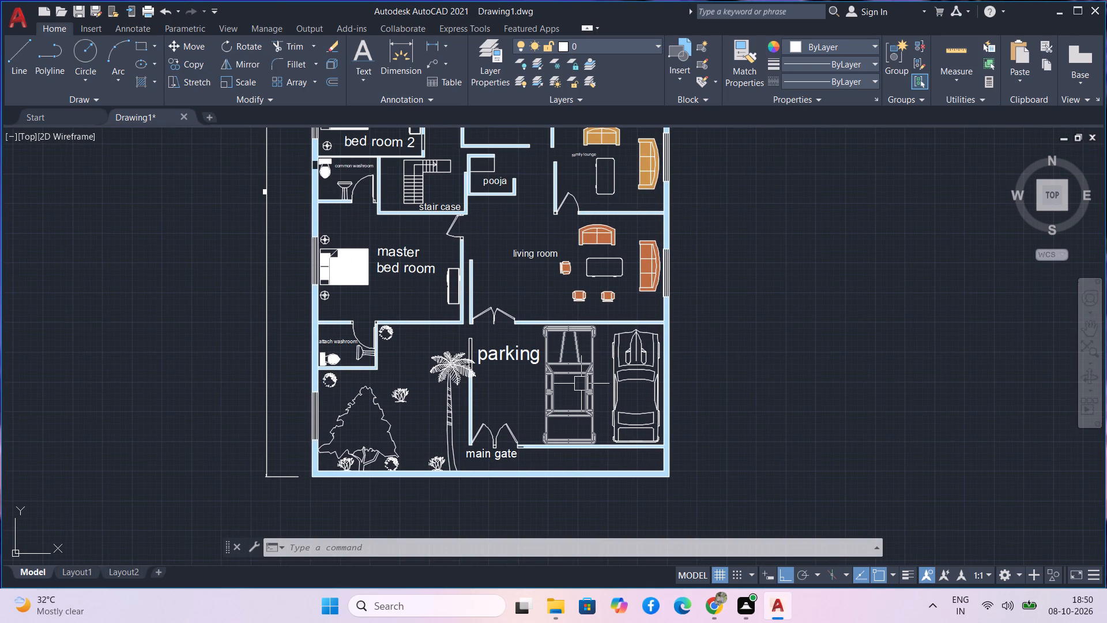
Fill the crown of the large garden tree with a solid hatch in green 19,155,72.
text(h)
key(space)
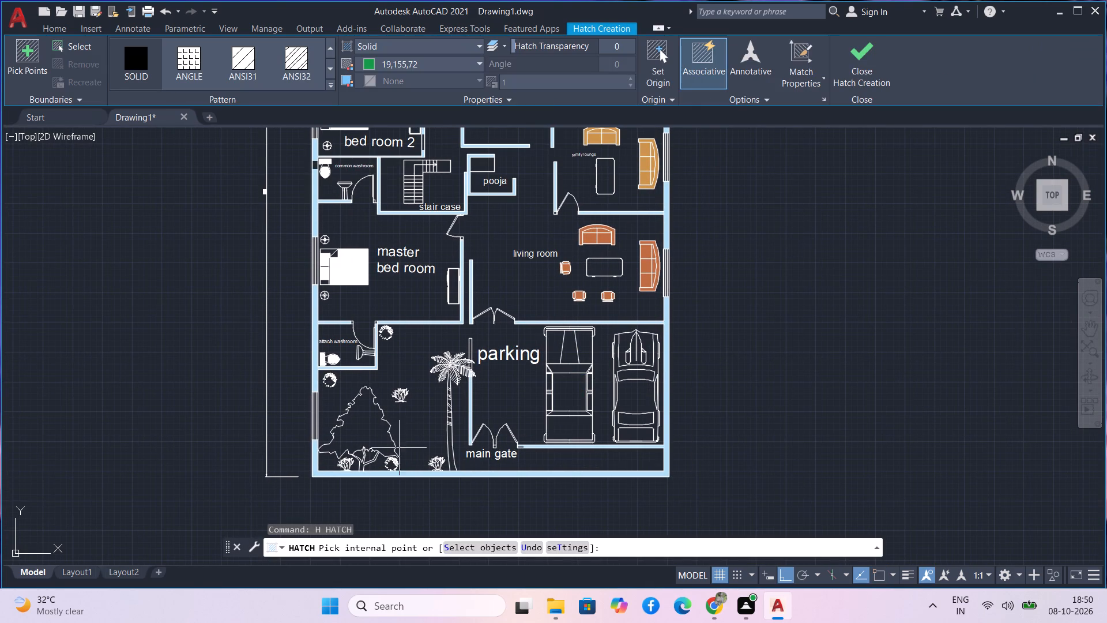
click(353, 438)
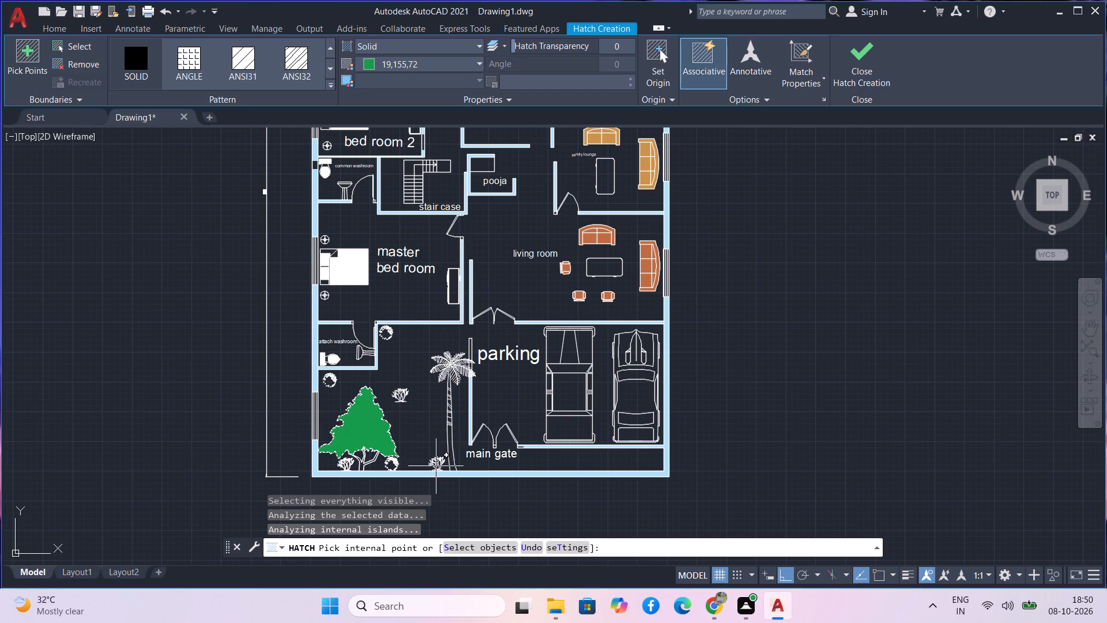
Fill the leaf shapes along the top and upper-left arc of the round shrub beside the large tree's trunk with the same solid green hatch.
scroll(386, 466, up, 10)
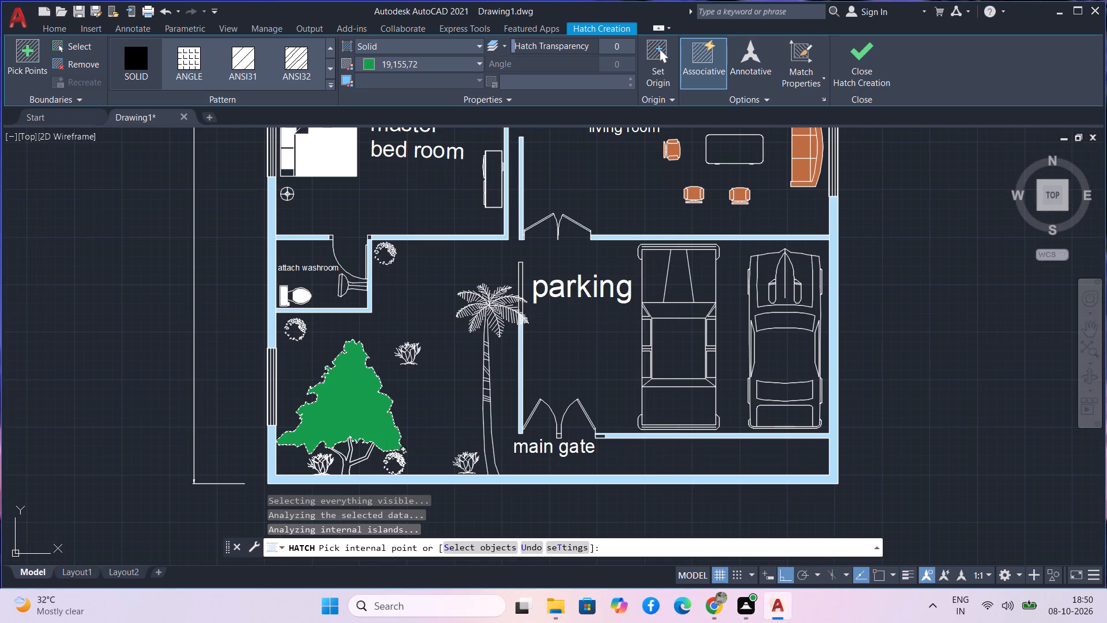
scroll(394, 459, up, 9)
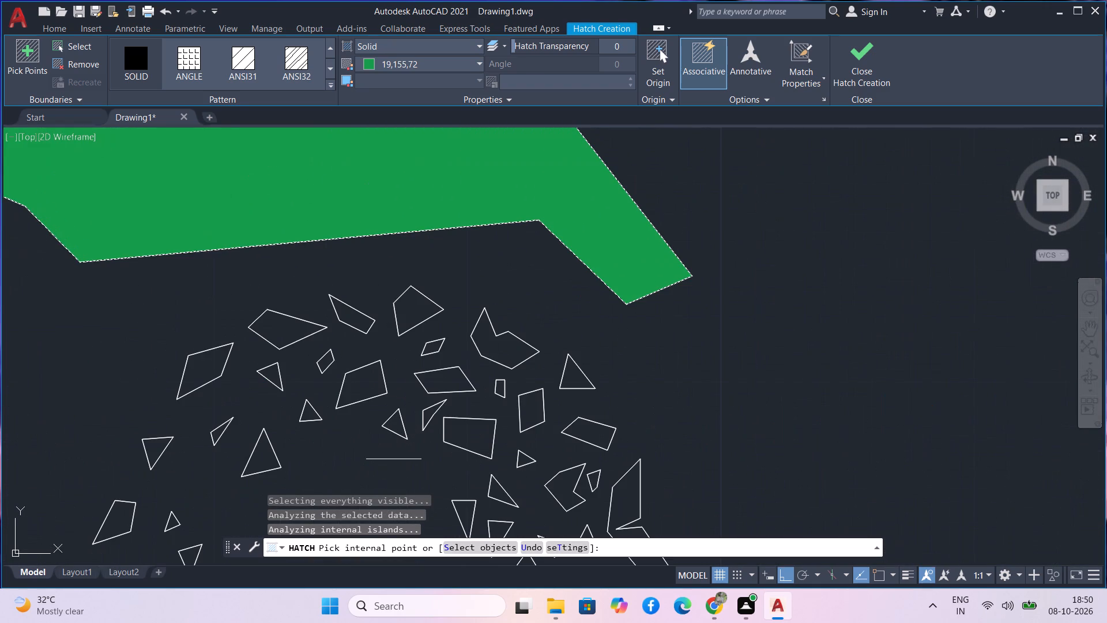
click(360, 388)
click(408, 324)
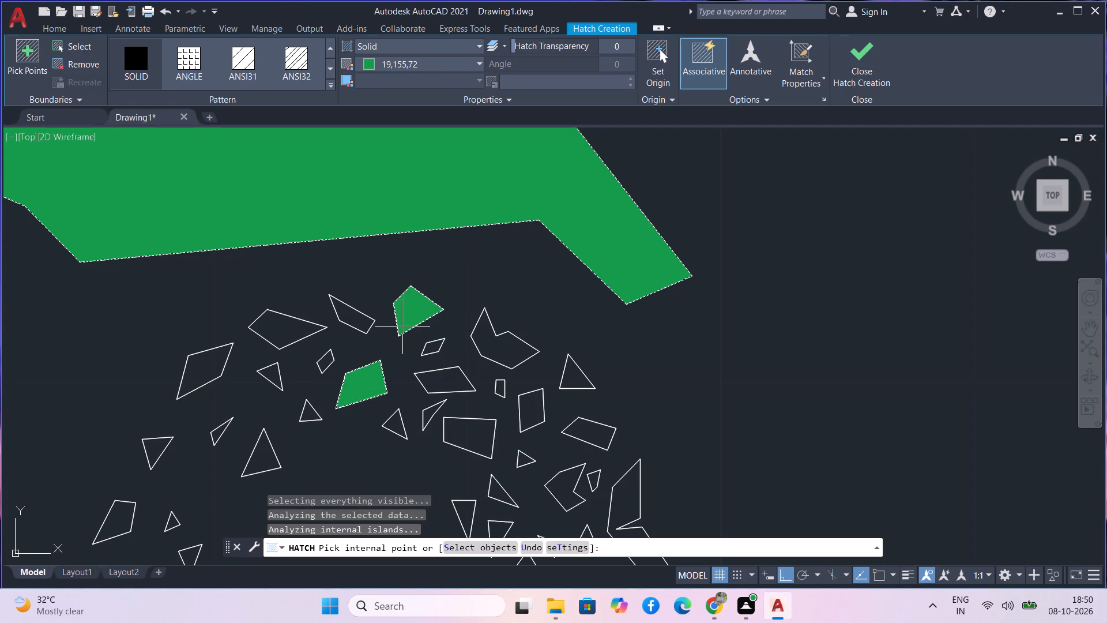
click(361, 327)
click(297, 330)
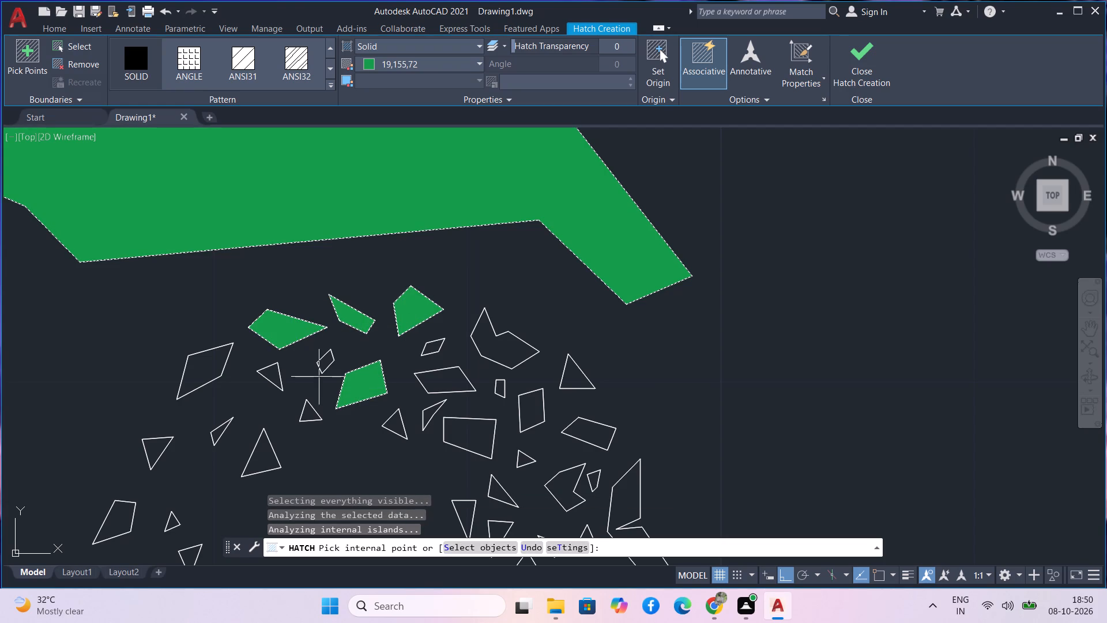
click(321, 366)
click(276, 378)
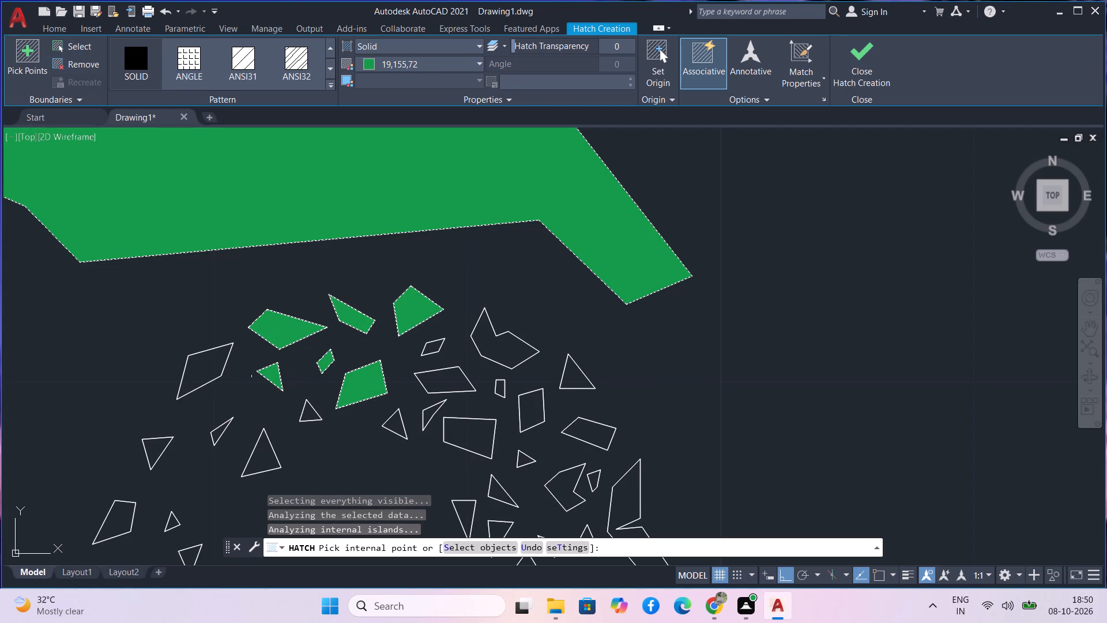
click(200, 376)
click(214, 433)
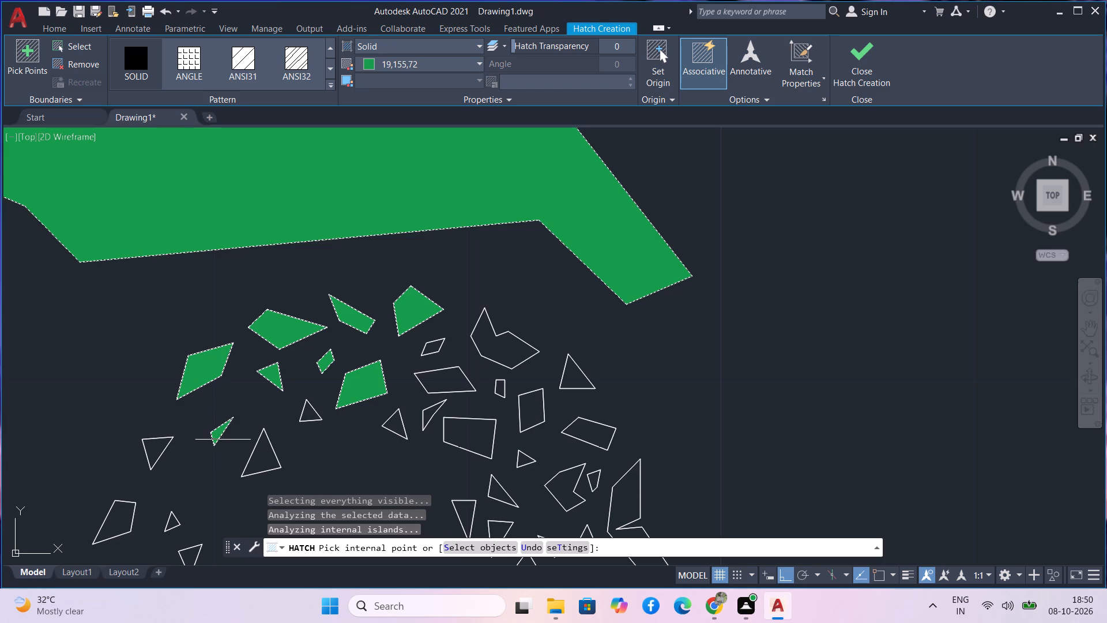
click(255, 464)
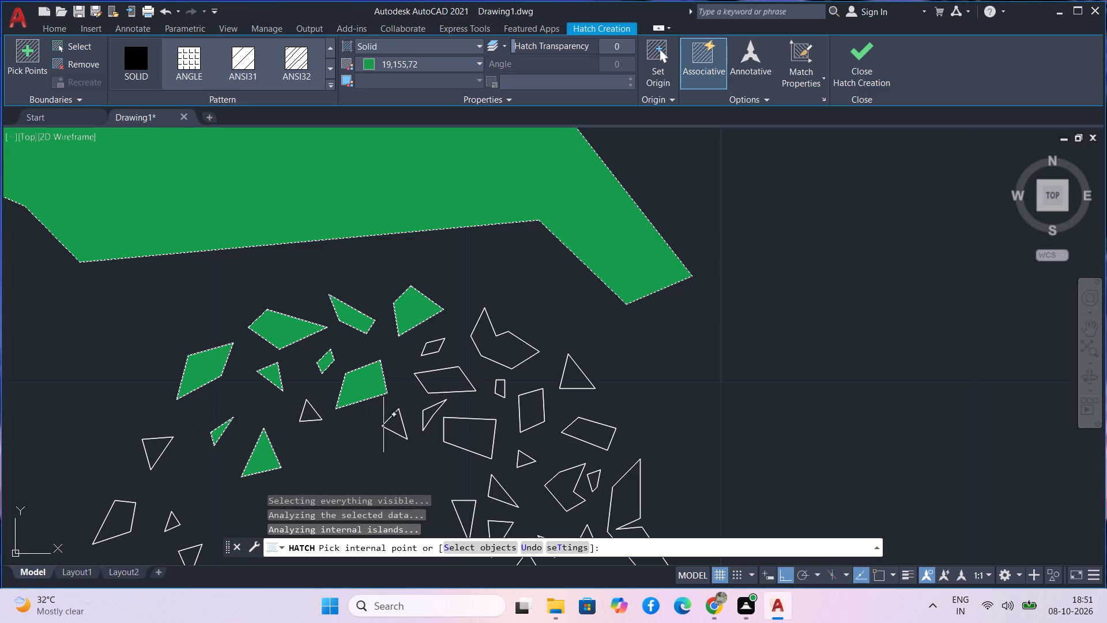
click(394, 423)
click(304, 419)
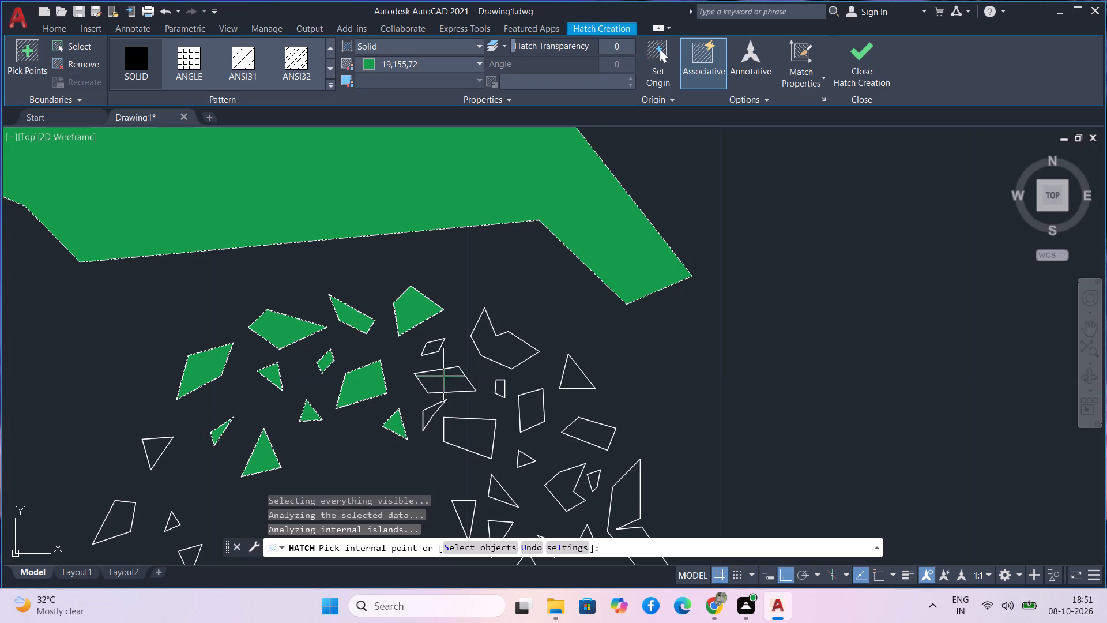
Fill the leaf shapes in the upper-right part of the round shrub with the solid 19,155,72 hatch.
click(443, 376)
click(432, 351)
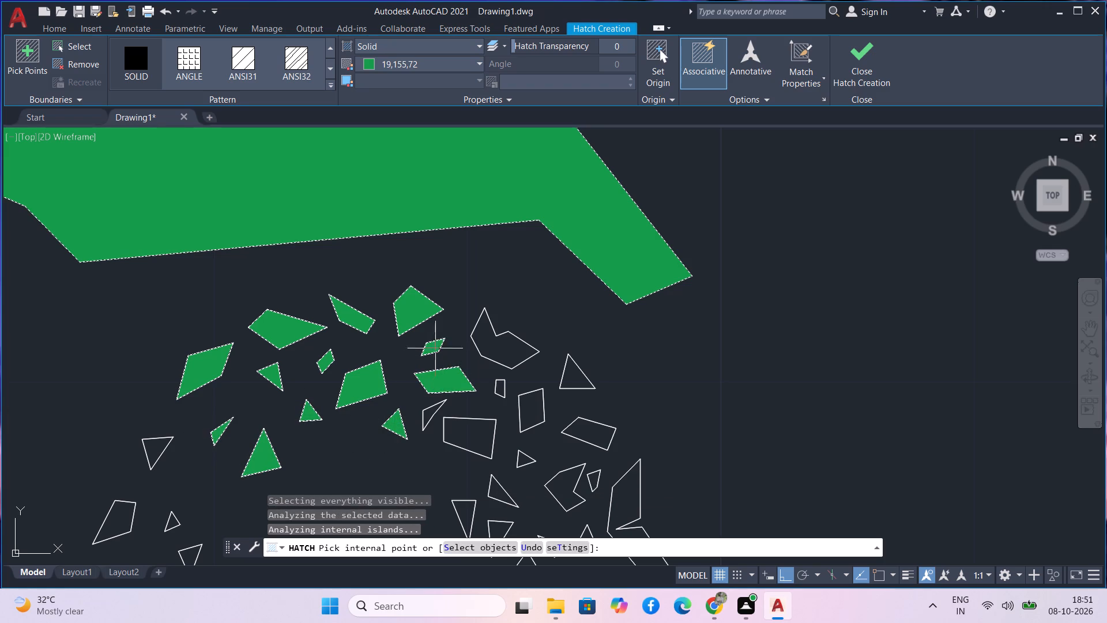
click(499, 345)
click(499, 389)
click(463, 437)
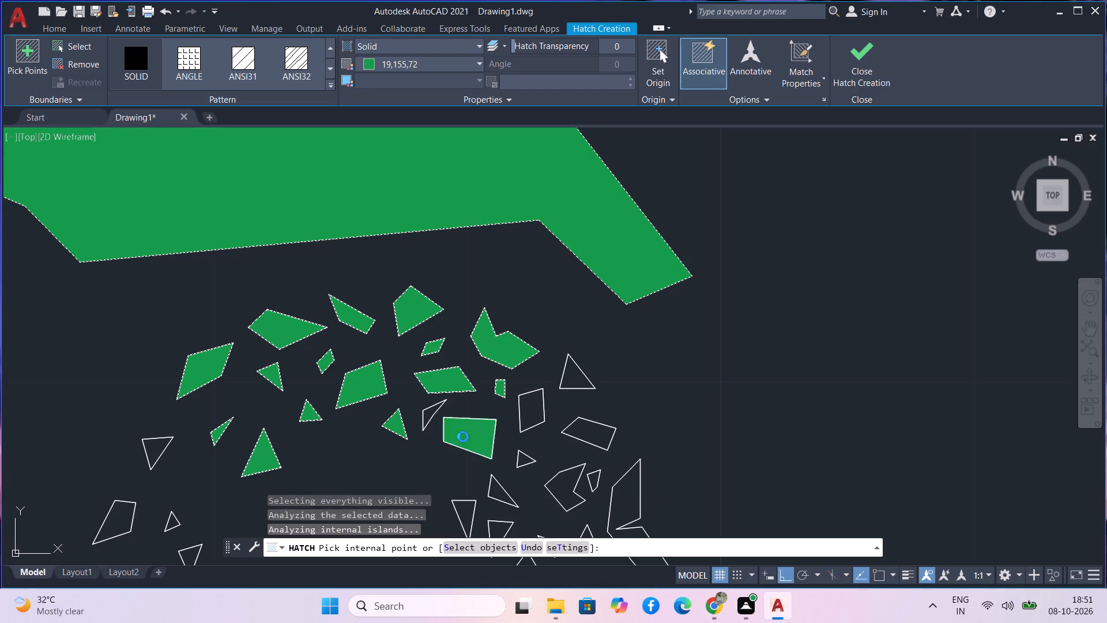
click(532, 418)
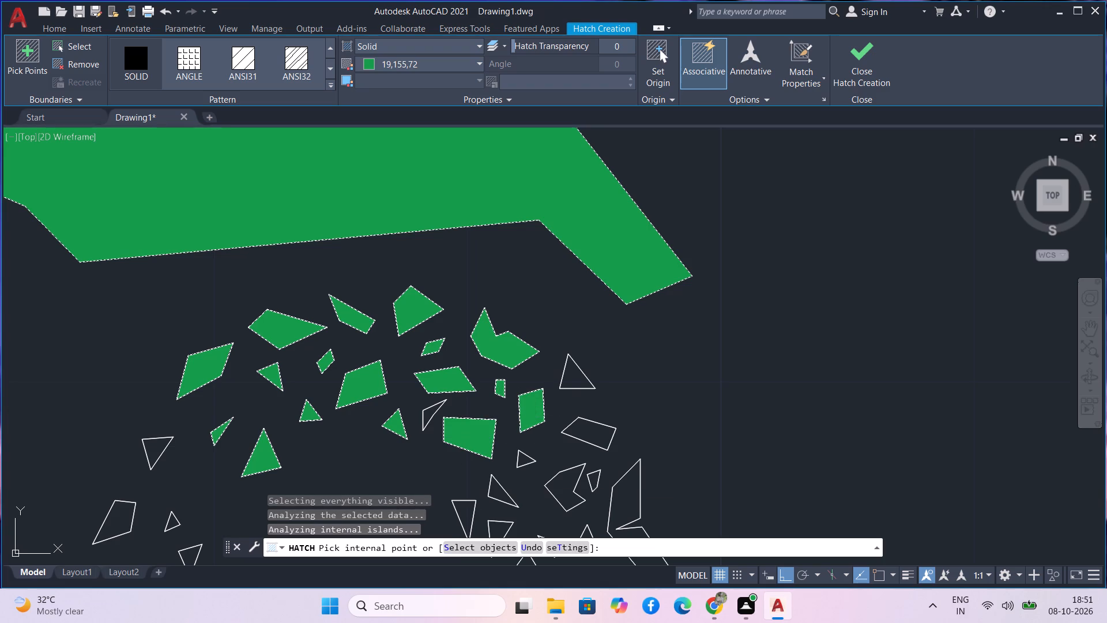
click(572, 380)
click(596, 436)
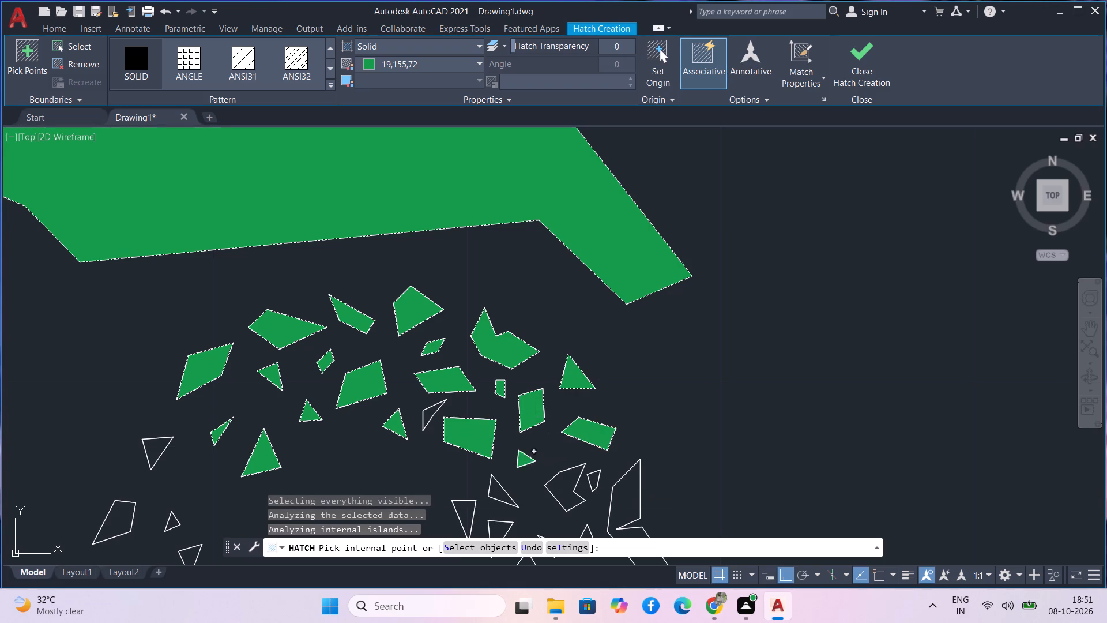
click(522, 462)
click(559, 489)
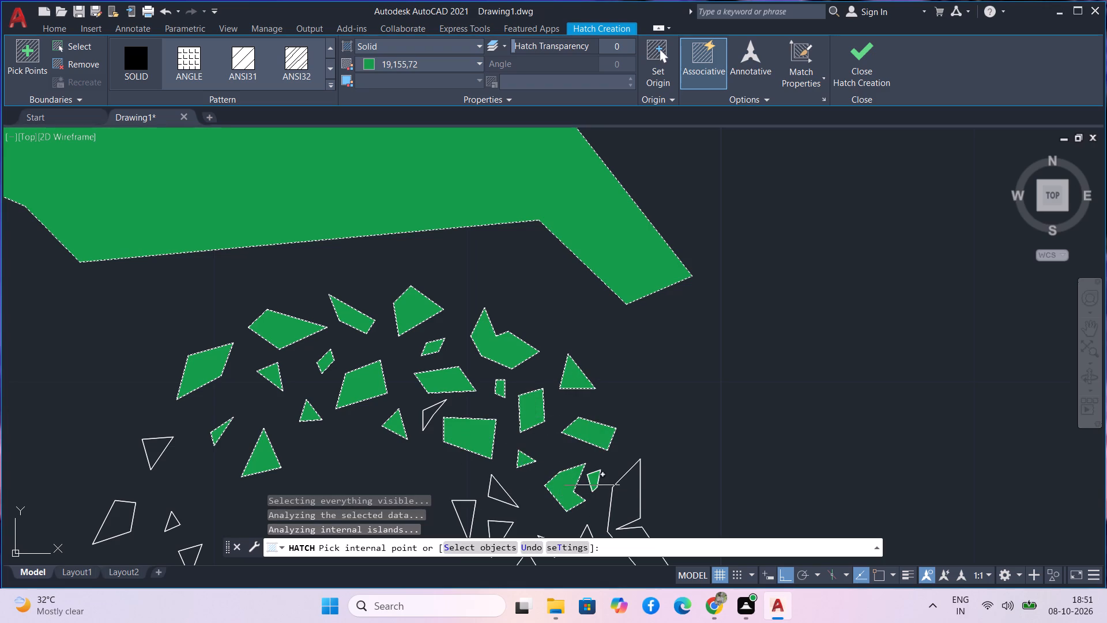
click(593, 485)
Fill the large outer leaf and the smaller leaf shapes down the right side of the round shrub with solid green.
scroll(593, 485, down, 1)
middle_drag(611, 517, 579, 440)
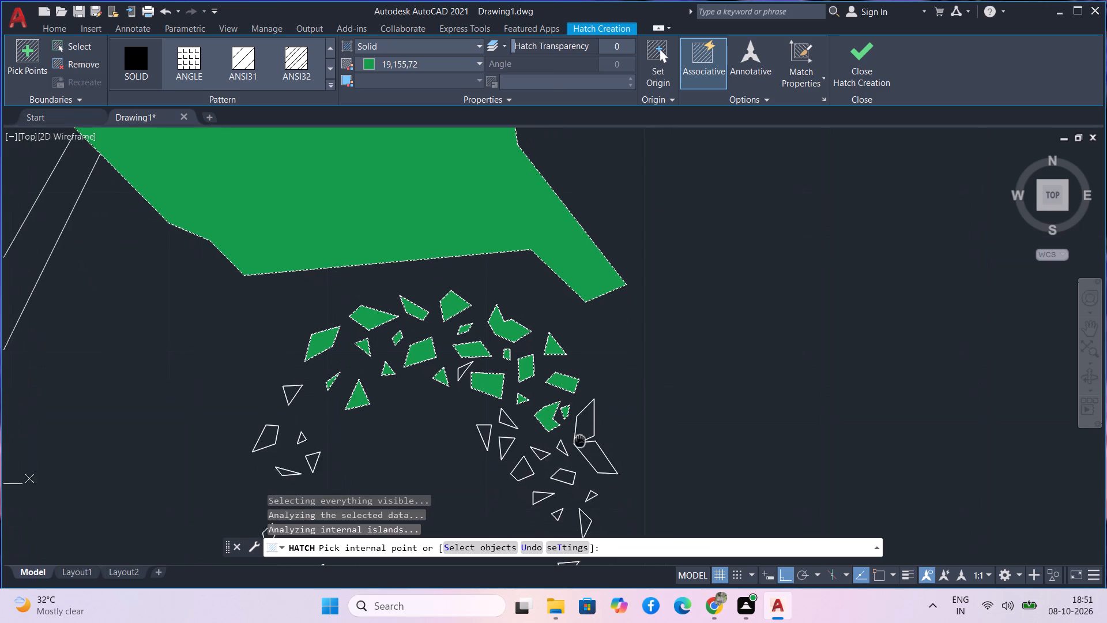
click(583, 419)
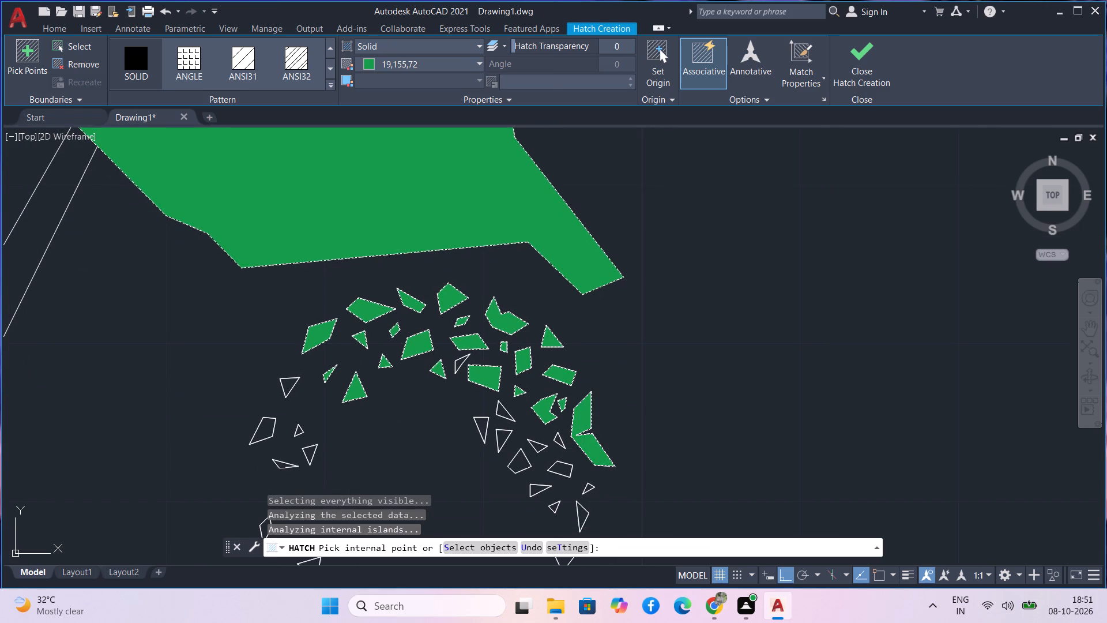
scroll(558, 439, up, 2)
click(558, 439)
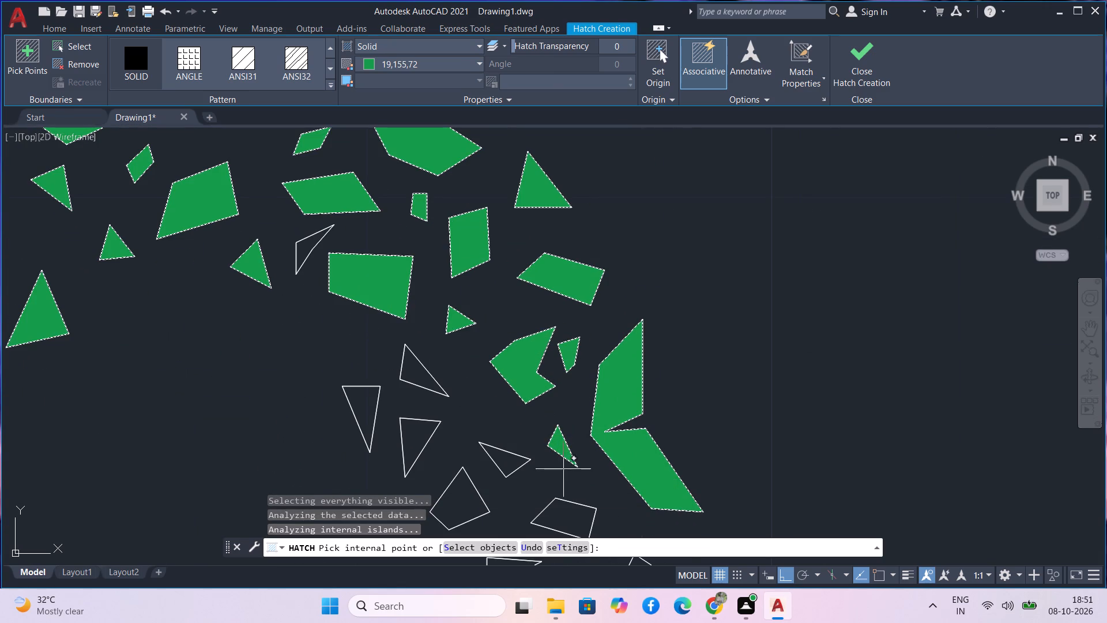
click(571, 529)
click(509, 465)
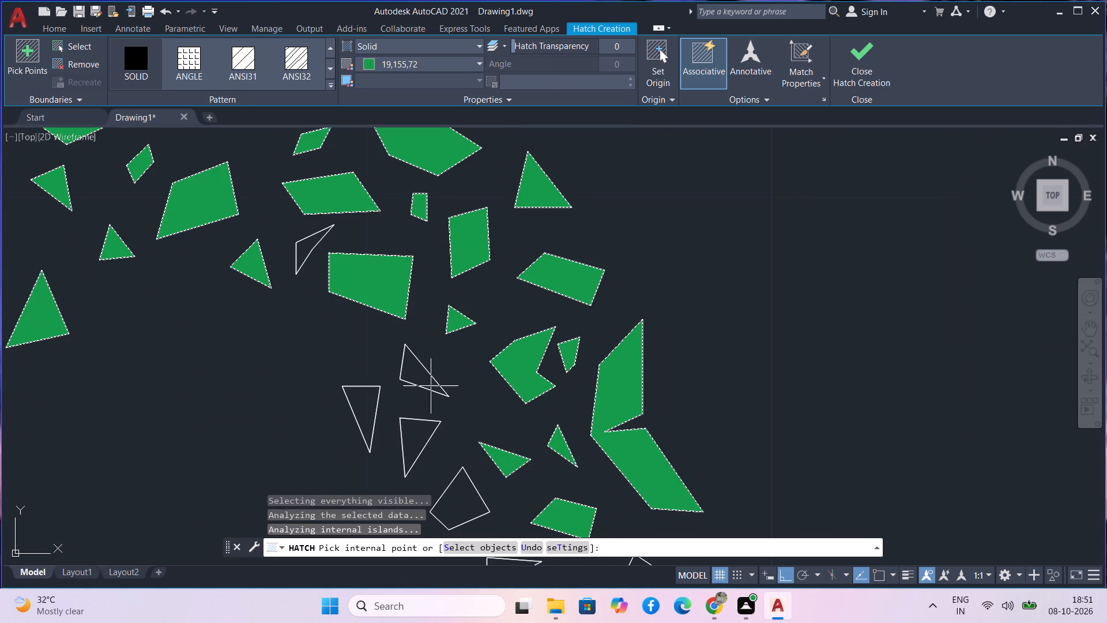
click(429, 377)
click(359, 418)
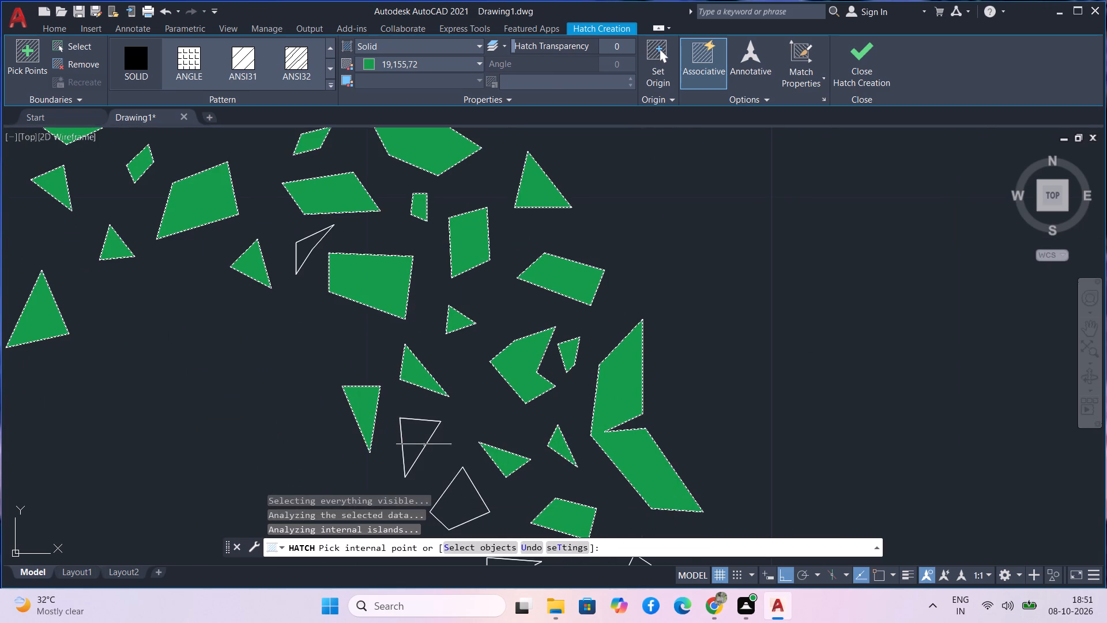
click(419, 441)
click(468, 494)
Fill the four small triangular leaves at the lower end of the round shrub's right-hand cluster with solid green.
scroll(468, 494, down, 2)
middle_drag(454, 450, 402, 305)
scroll(430, 382, up, 3)
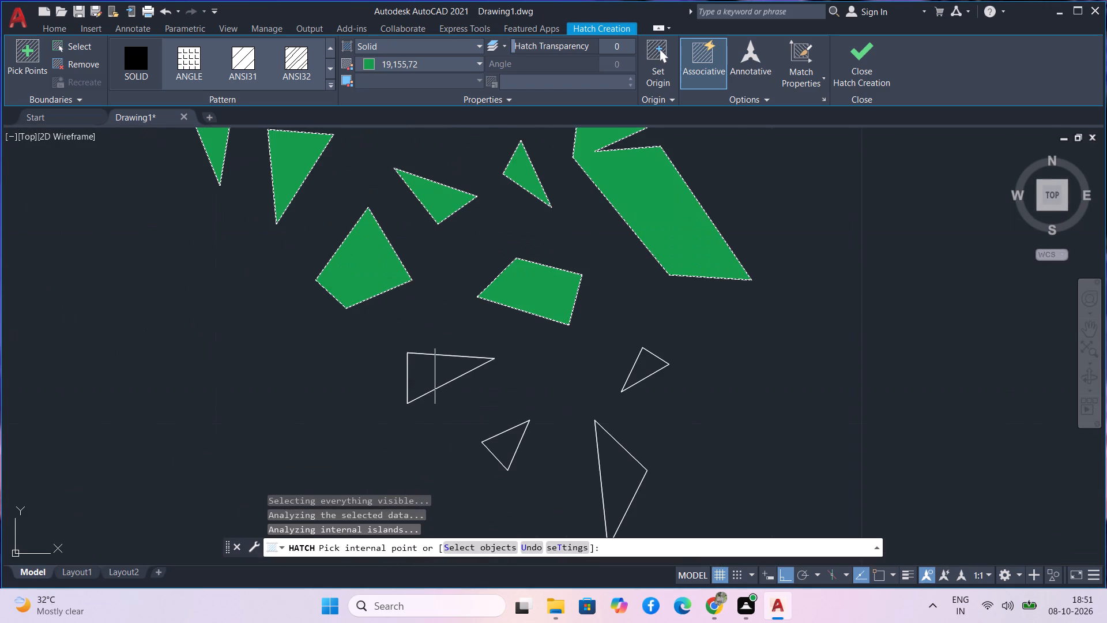
click(435, 376)
click(498, 443)
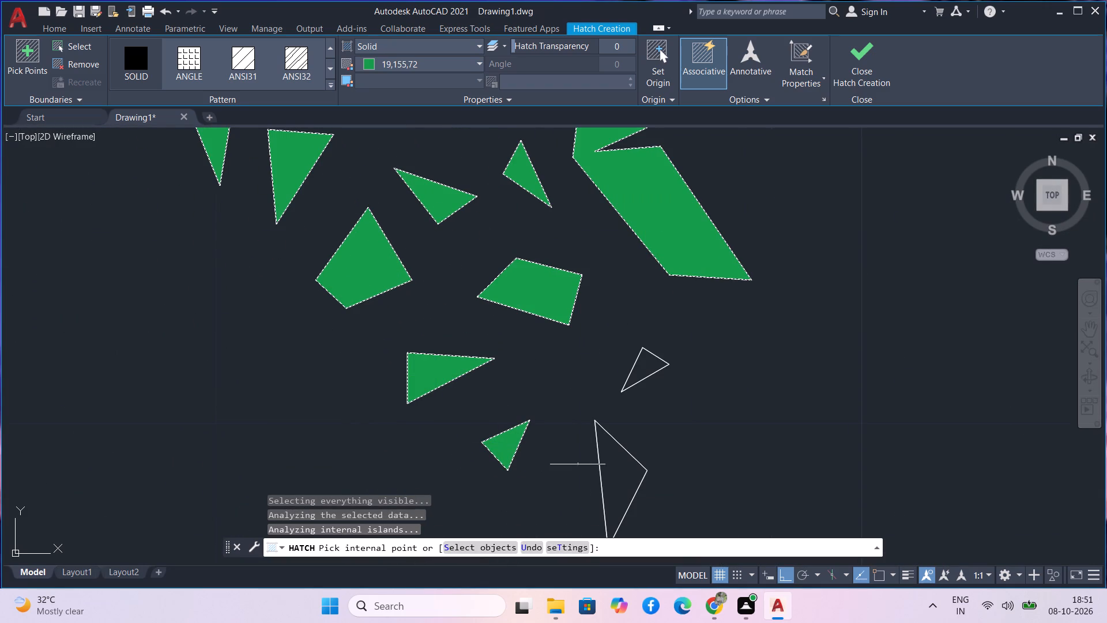
click(609, 468)
click(654, 362)
Fill the five leaf shapes on the left side of the round shrub with the solid 19,155,72 hatch.
scroll(524, 415, down, 2)
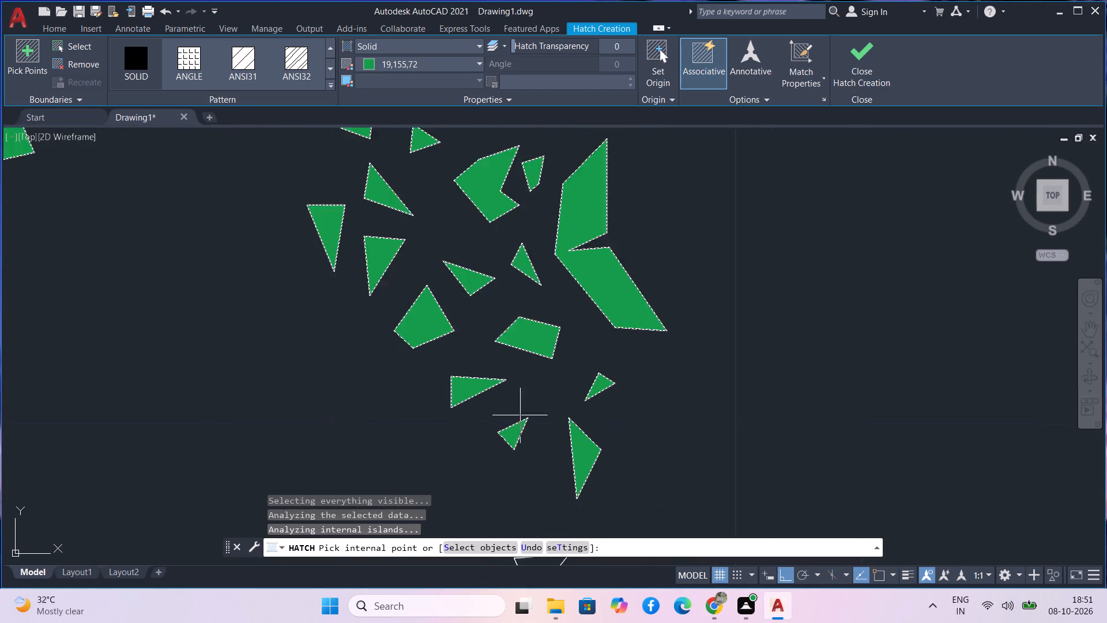
middle_drag(283, 438, 433, 344)
middle_drag(479, 396, 487, 406)
scroll(481, 399, down, 1)
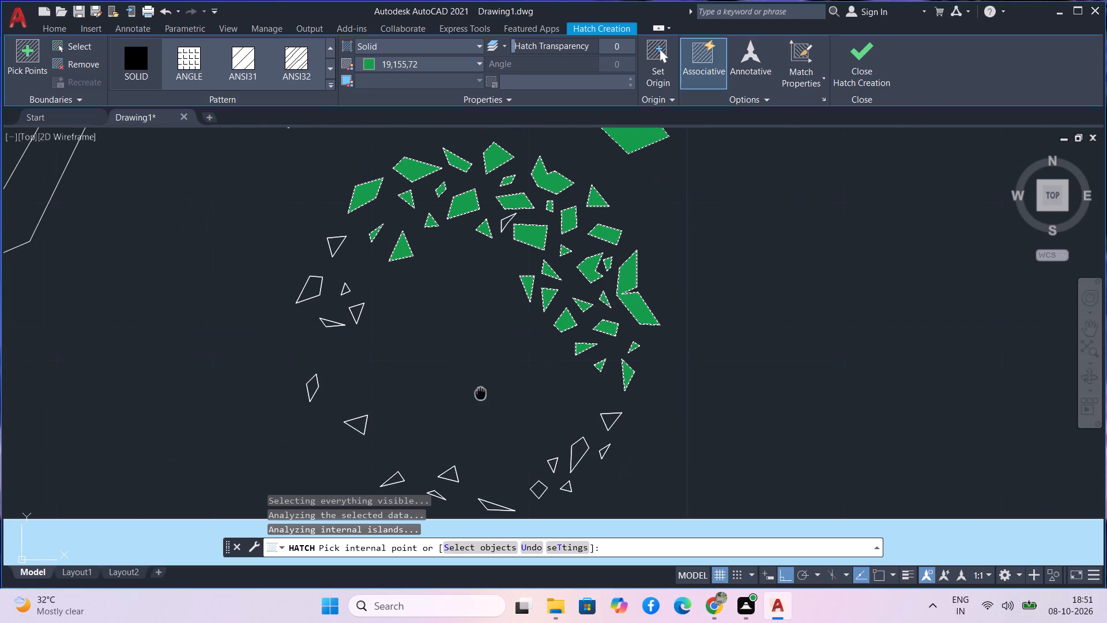
scroll(329, 248, up, 3)
click(340, 247)
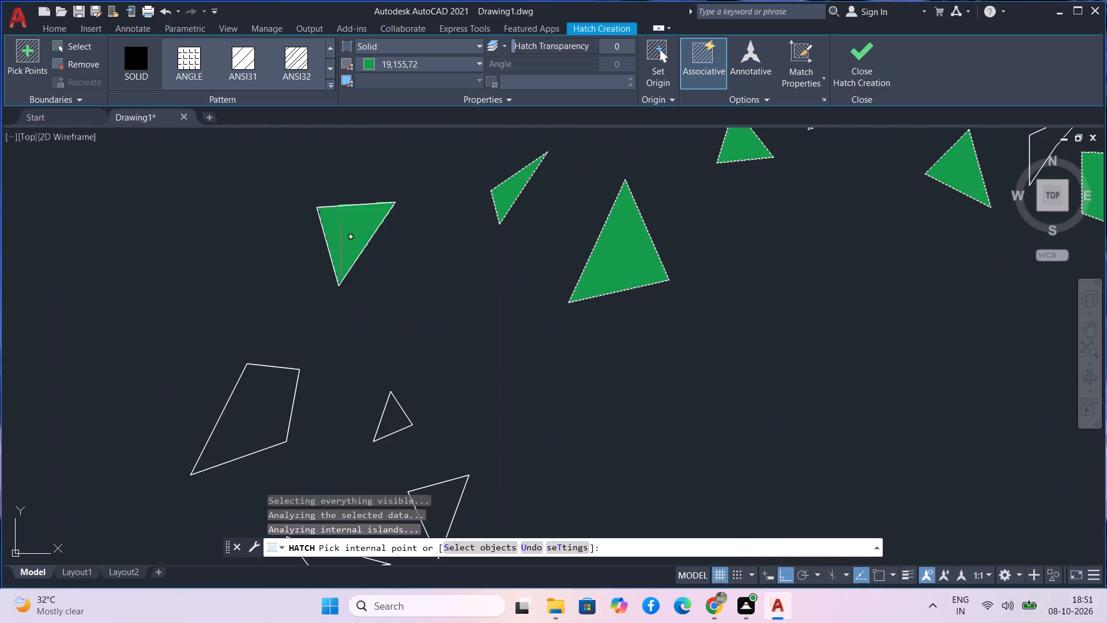
click(273, 413)
click(398, 428)
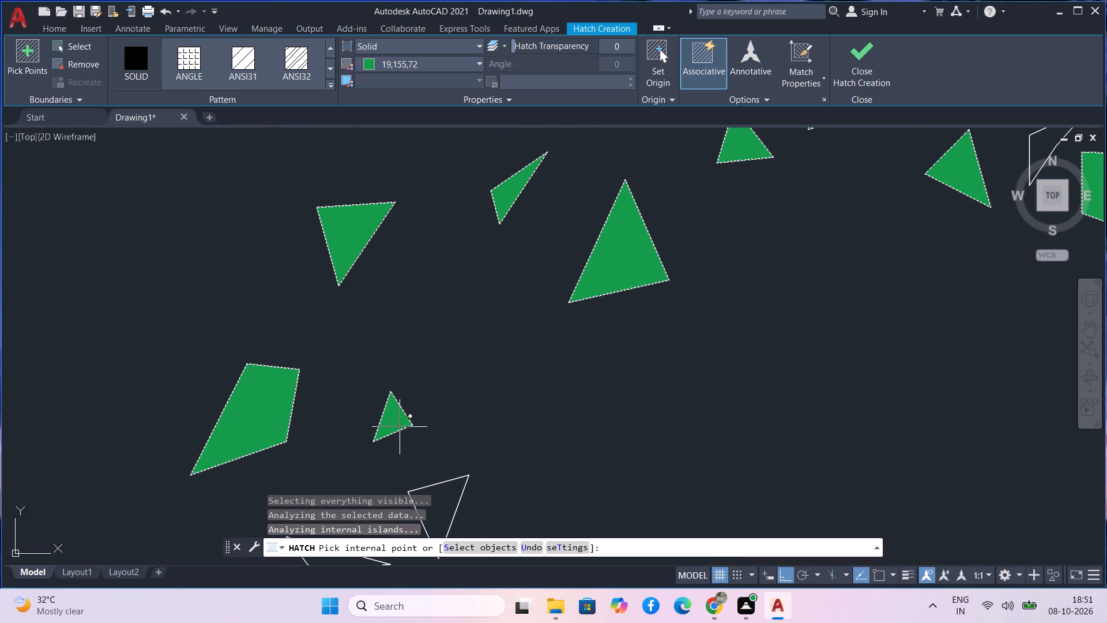
click(431, 507)
scroll(430, 445, down, 3)
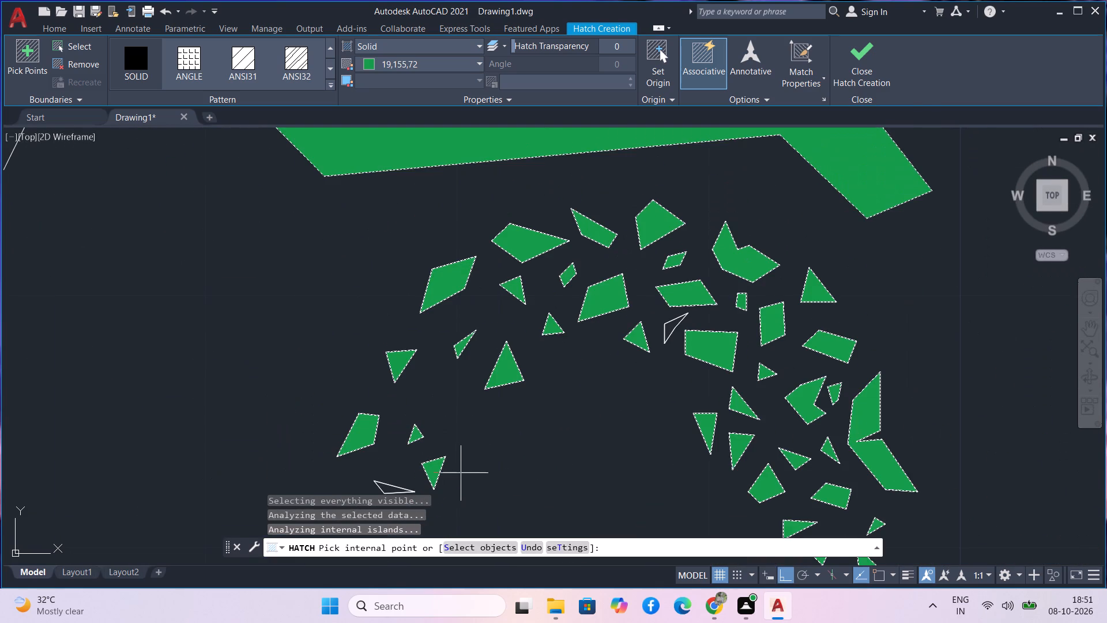
middle_drag(458, 429, 447, 351)
scroll(366, 405, up, 3)
click(426, 440)
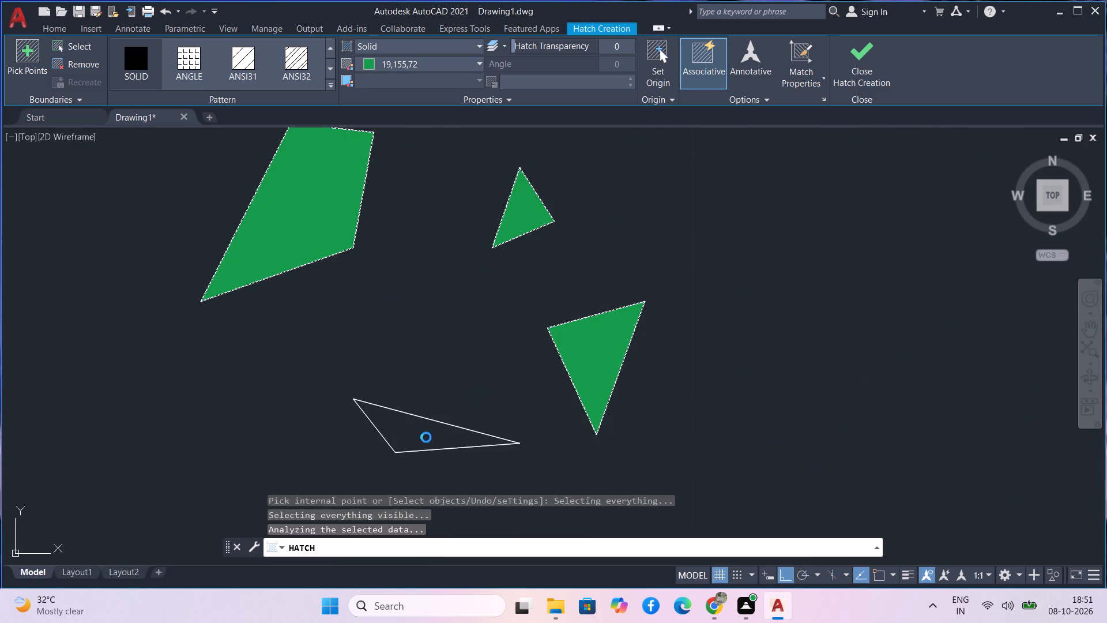
Fill the two isolated leaf shapes on the lower-left arc of the round shrub with solid green.
scroll(426, 437, down, 4)
middle_drag(623, 357, 573, 273)
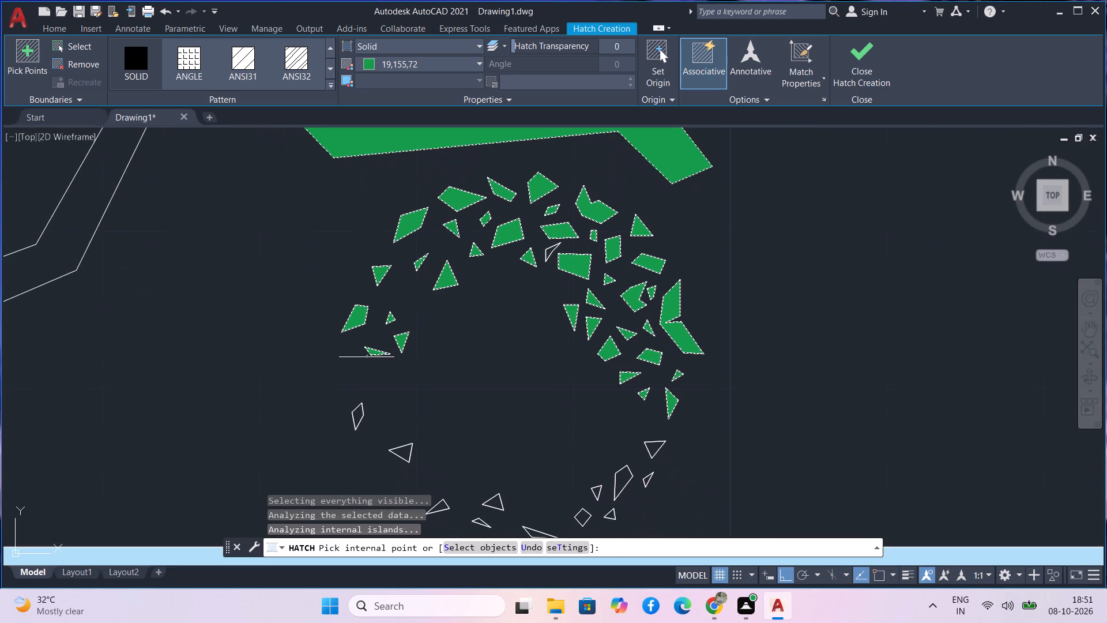
scroll(347, 391, up, 2)
middle_drag(375, 455, 374, 391)
click(374, 391)
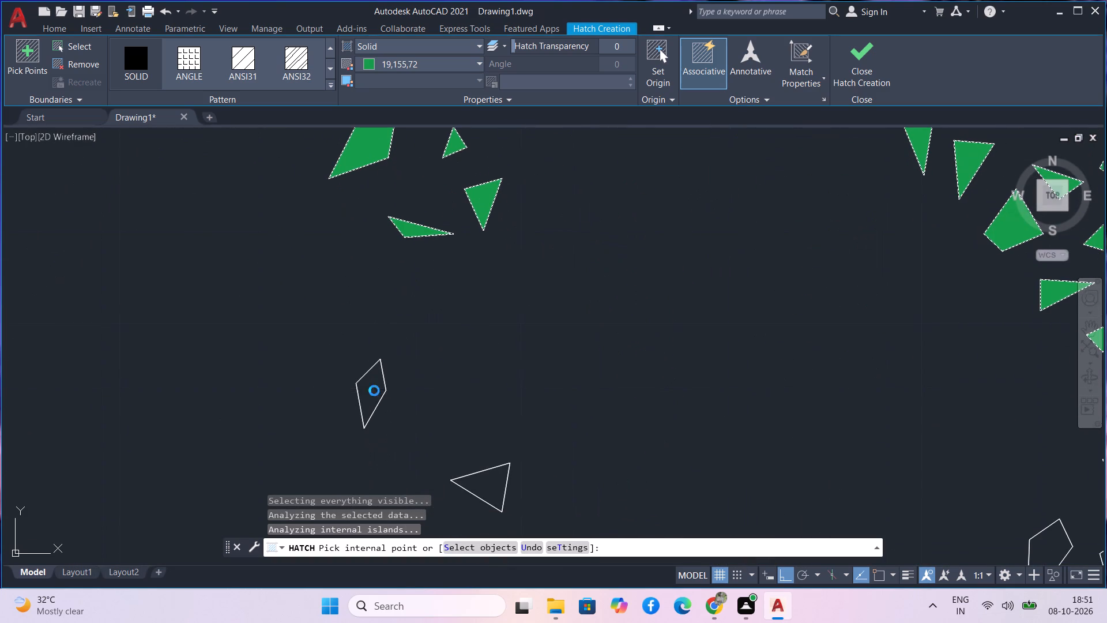
click(499, 490)
Fill the four leaf shapes along the bottom-left arc of the round shrub with the solid 19,155,72 hatch.
scroll(507, 476, down, 3)
middle_drag(618, 479, 616, 475)
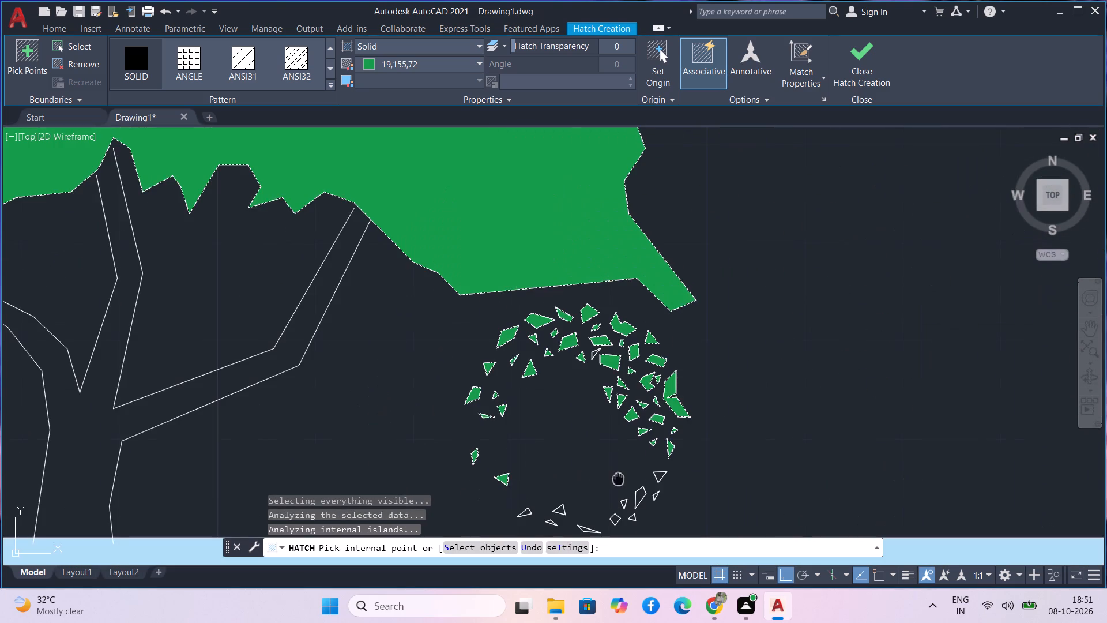
middle_drag(616, 475, 533, 380)
scroll(477, 411, up, 3)
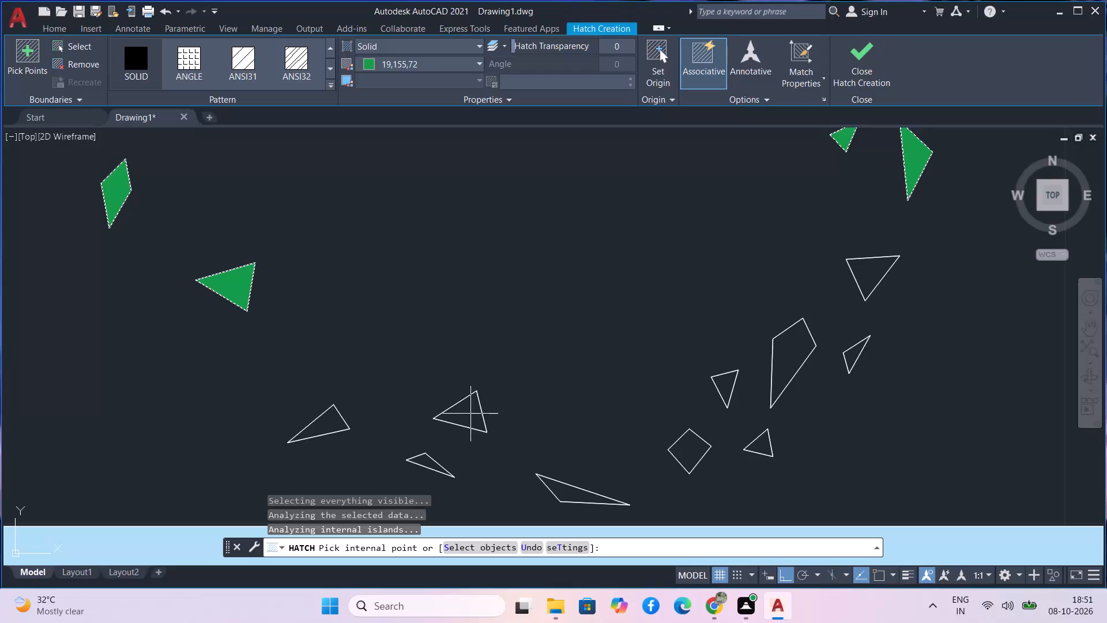
click(470, 414)
click(318, 427)
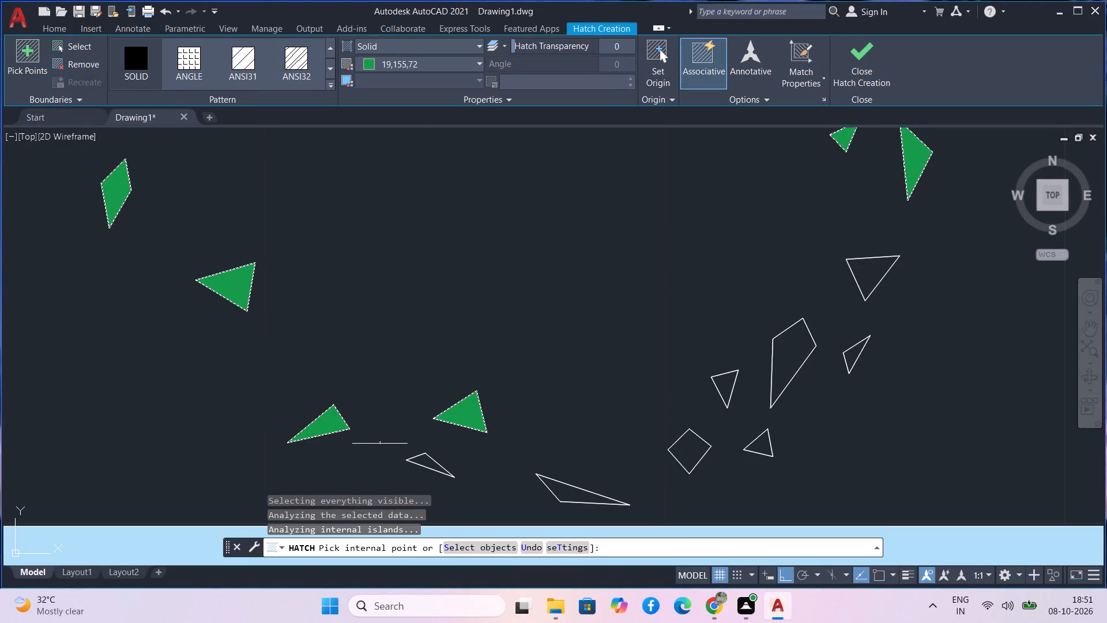
click(432, 461)
click(571, 491)
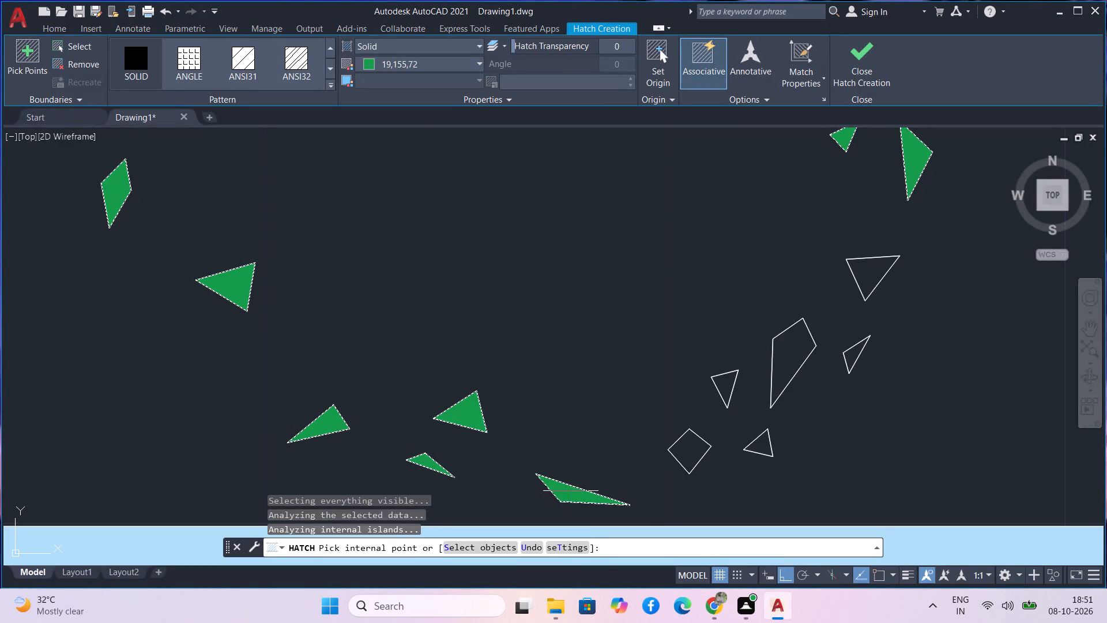
Fill the six leaf shapes on the lower-right arc of the round shrub with solid green, undoing any stray fill between leaves.
click(691, 453)
click(720, 386)
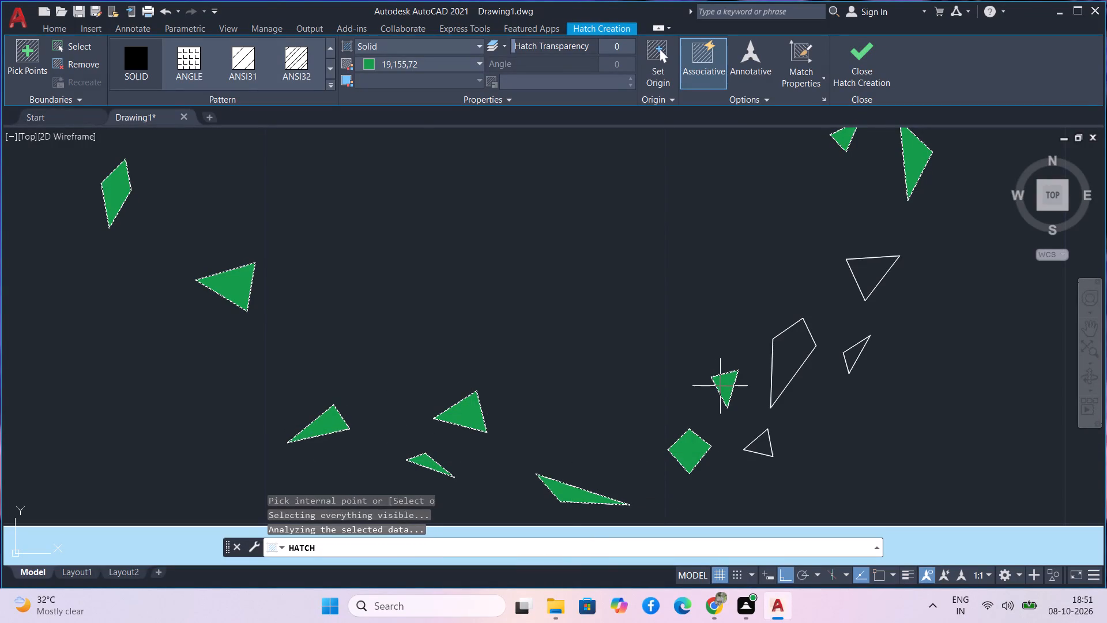
click(751, 452)
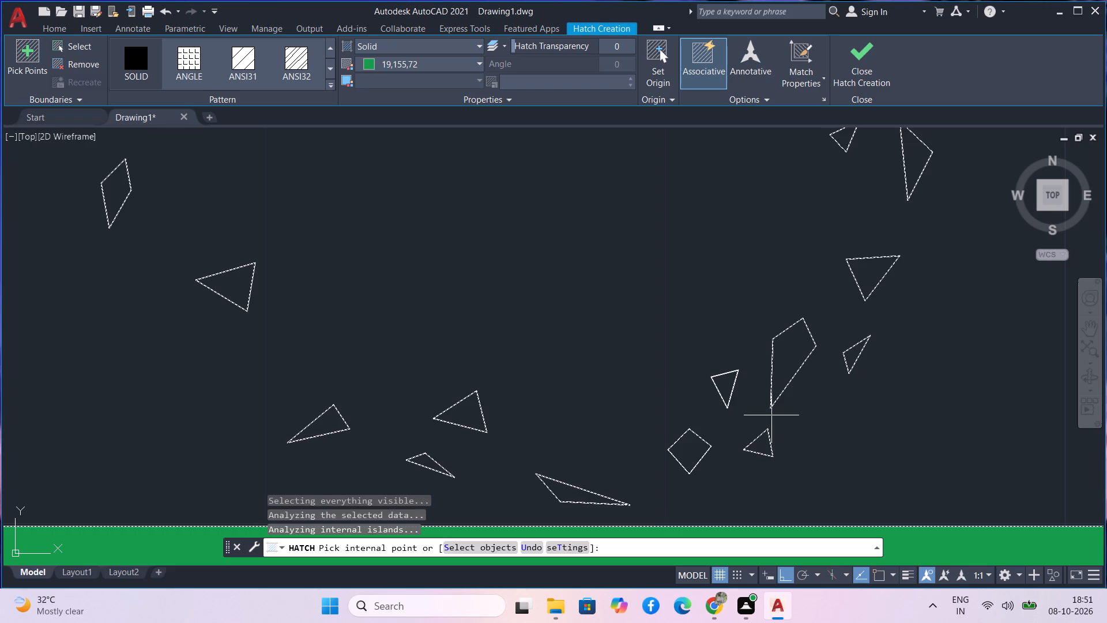
key(ctrl+z)
click(777, 377)
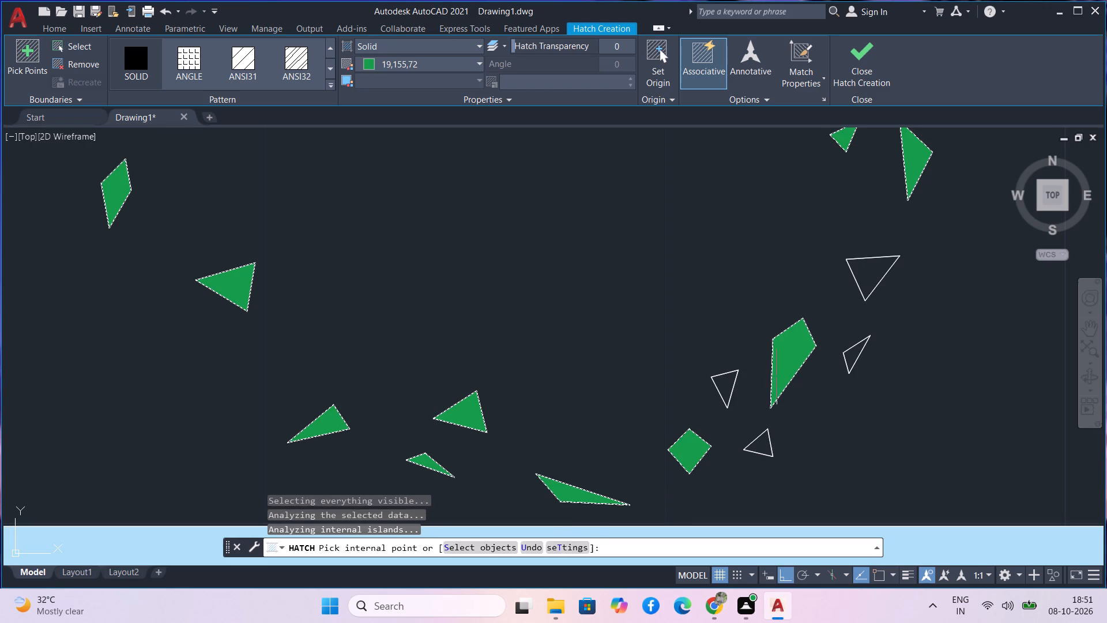
click(723, 384)
click(762, 447)
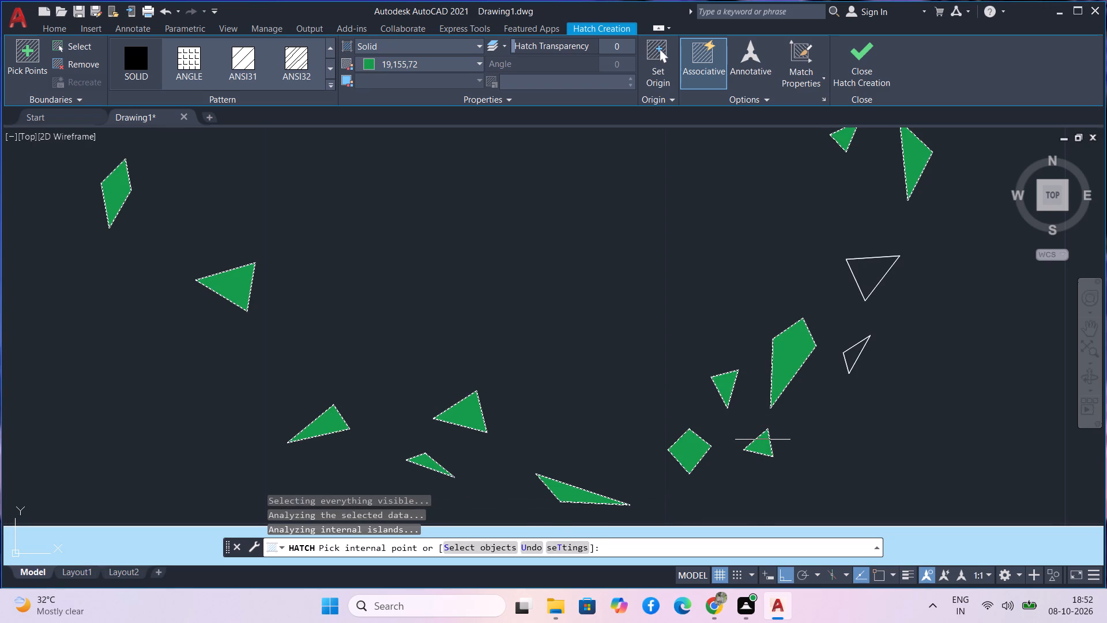
click(856, 359)
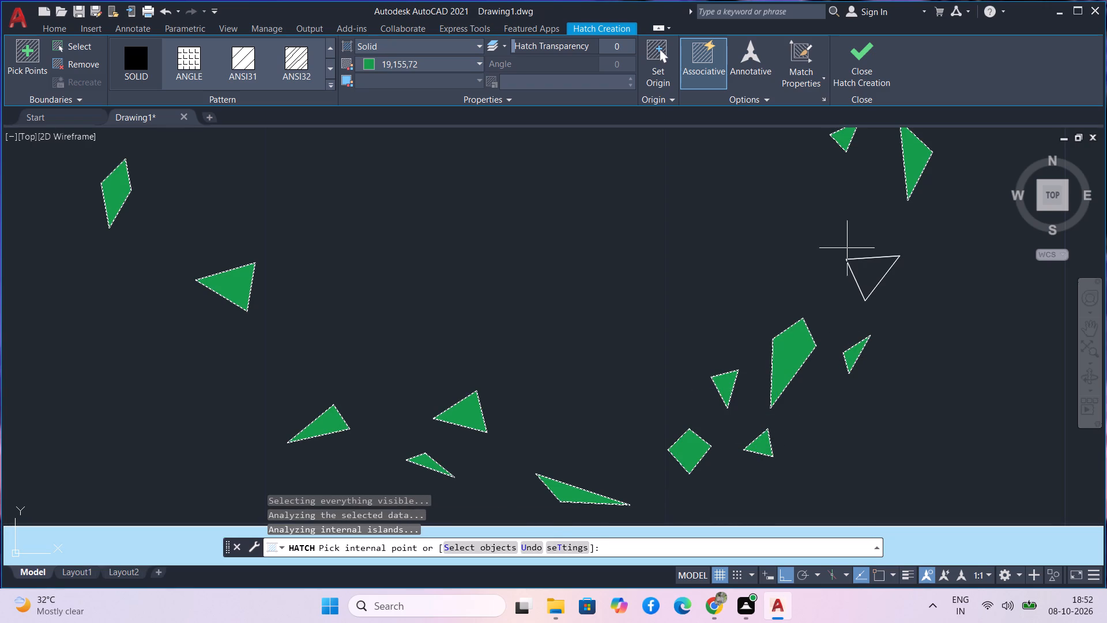
click(869, 271)
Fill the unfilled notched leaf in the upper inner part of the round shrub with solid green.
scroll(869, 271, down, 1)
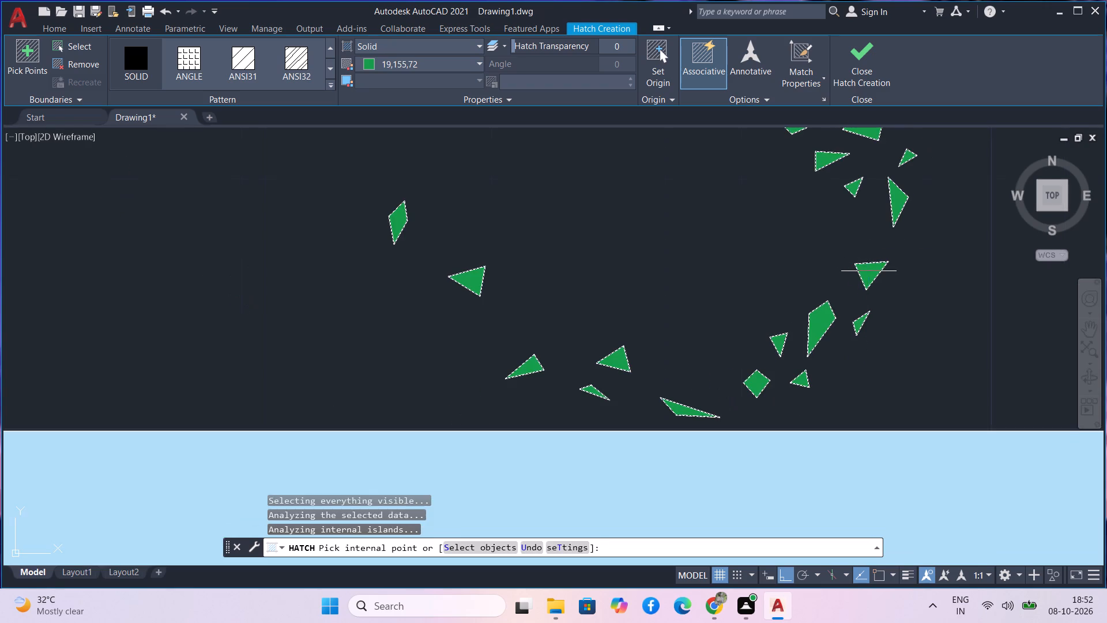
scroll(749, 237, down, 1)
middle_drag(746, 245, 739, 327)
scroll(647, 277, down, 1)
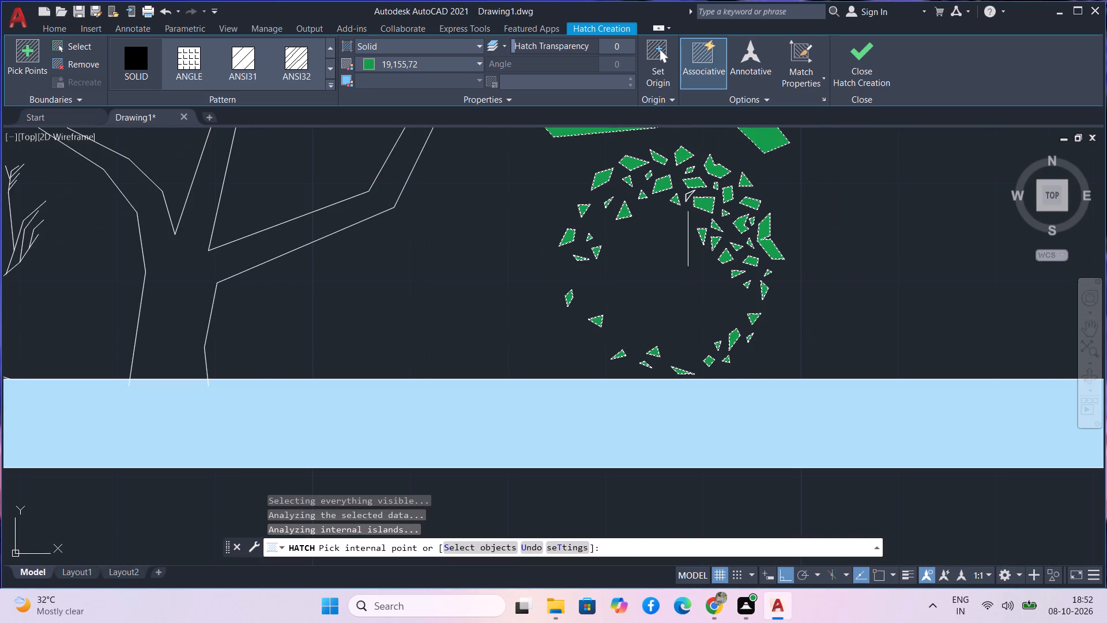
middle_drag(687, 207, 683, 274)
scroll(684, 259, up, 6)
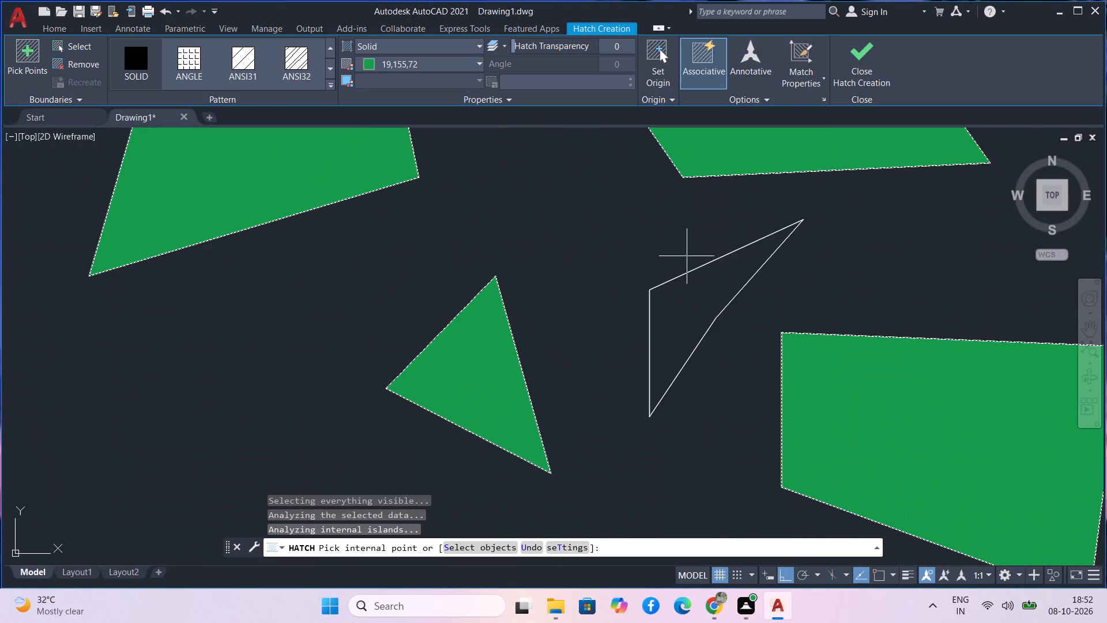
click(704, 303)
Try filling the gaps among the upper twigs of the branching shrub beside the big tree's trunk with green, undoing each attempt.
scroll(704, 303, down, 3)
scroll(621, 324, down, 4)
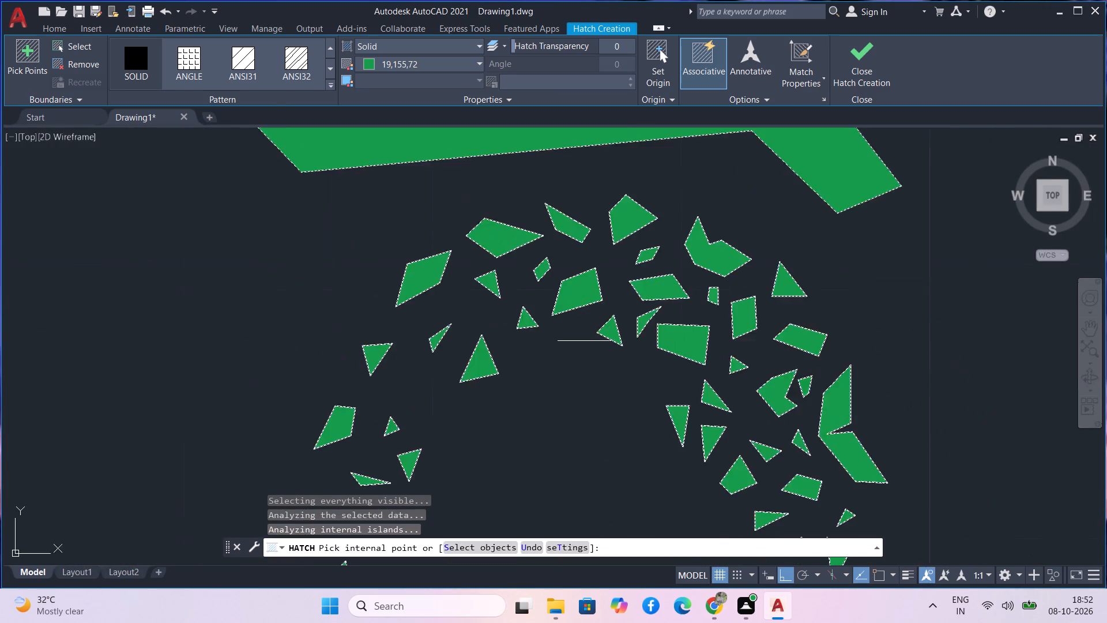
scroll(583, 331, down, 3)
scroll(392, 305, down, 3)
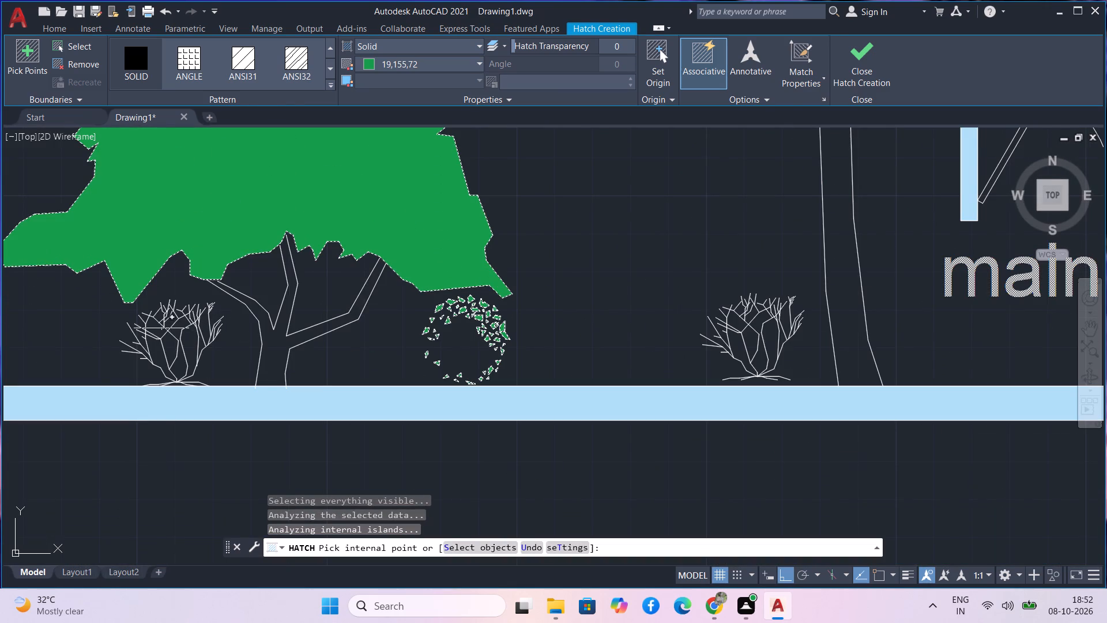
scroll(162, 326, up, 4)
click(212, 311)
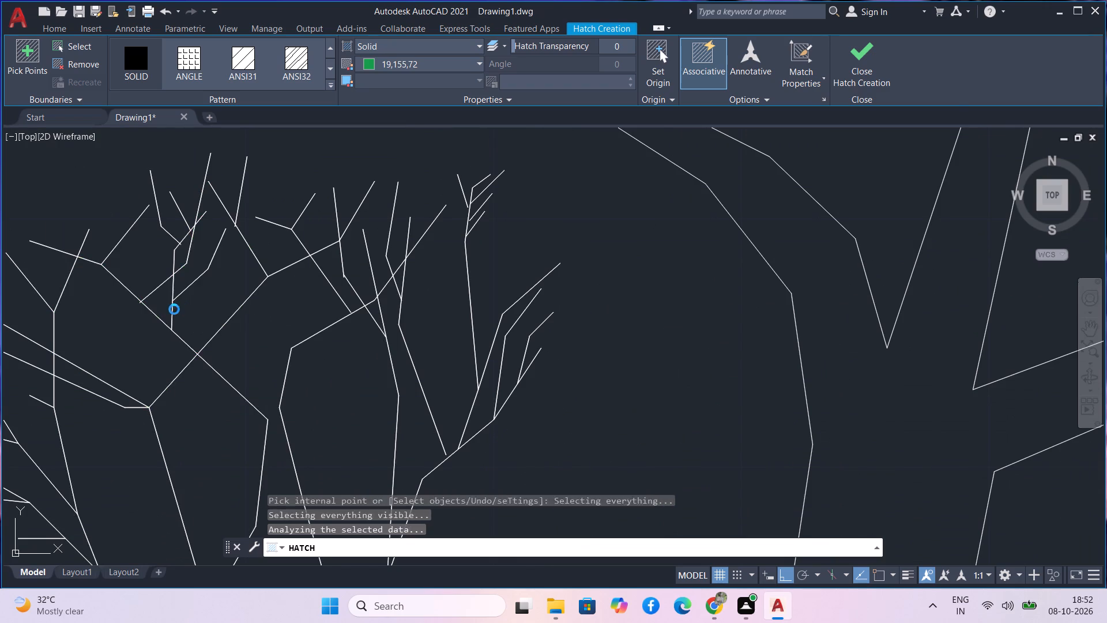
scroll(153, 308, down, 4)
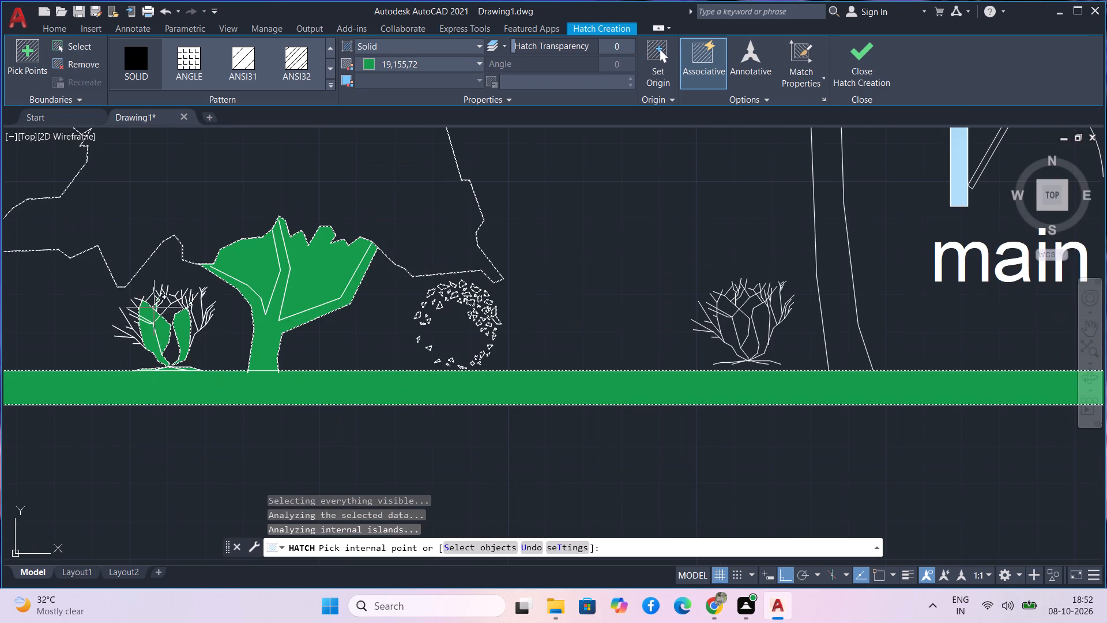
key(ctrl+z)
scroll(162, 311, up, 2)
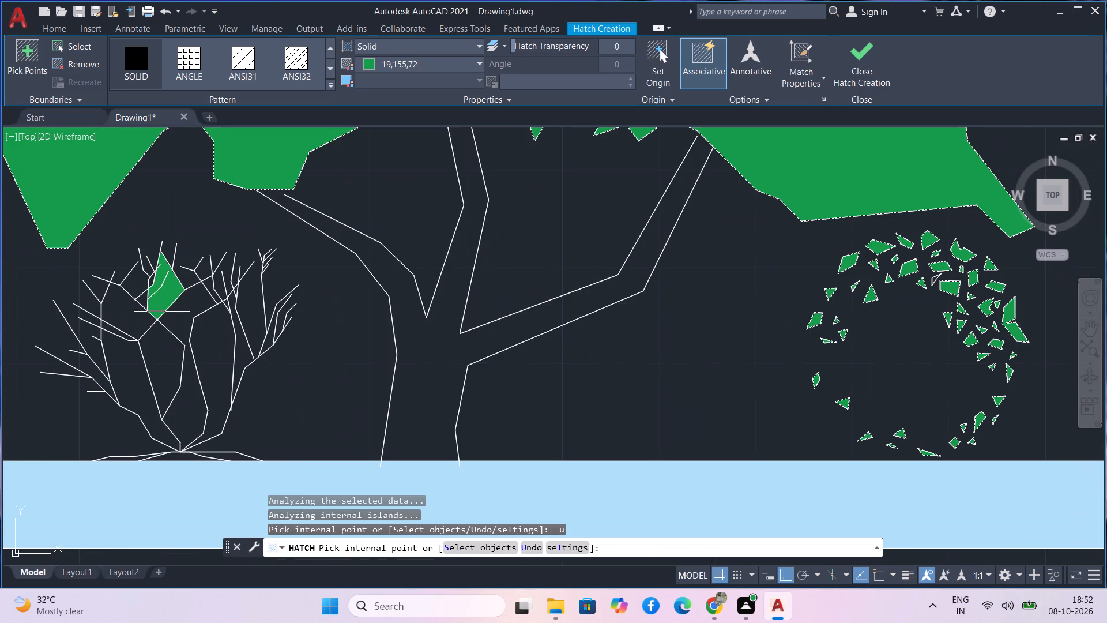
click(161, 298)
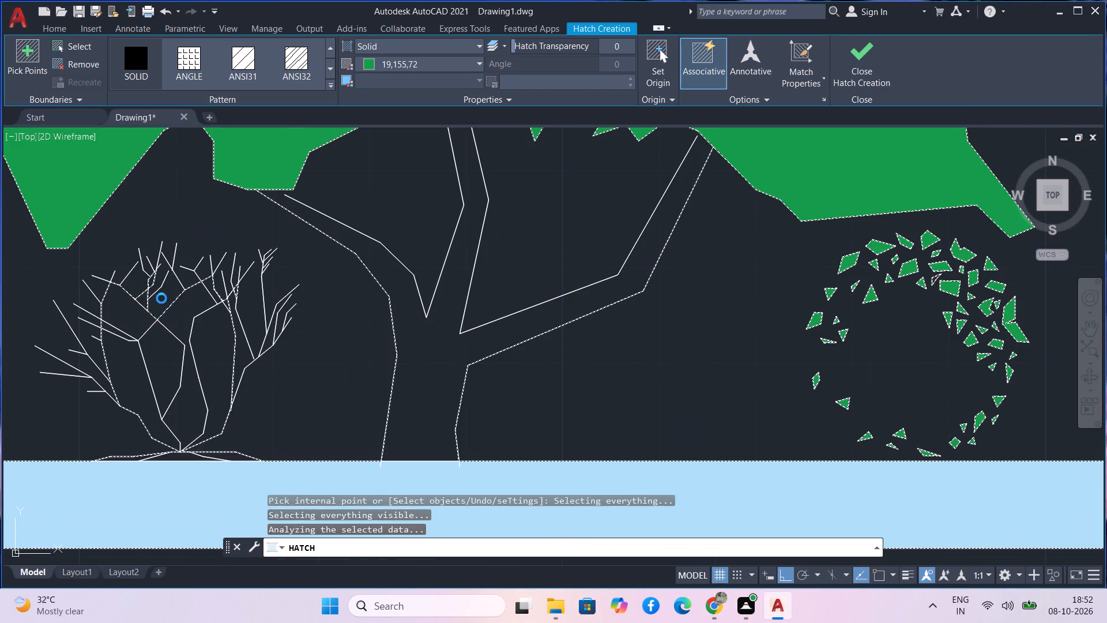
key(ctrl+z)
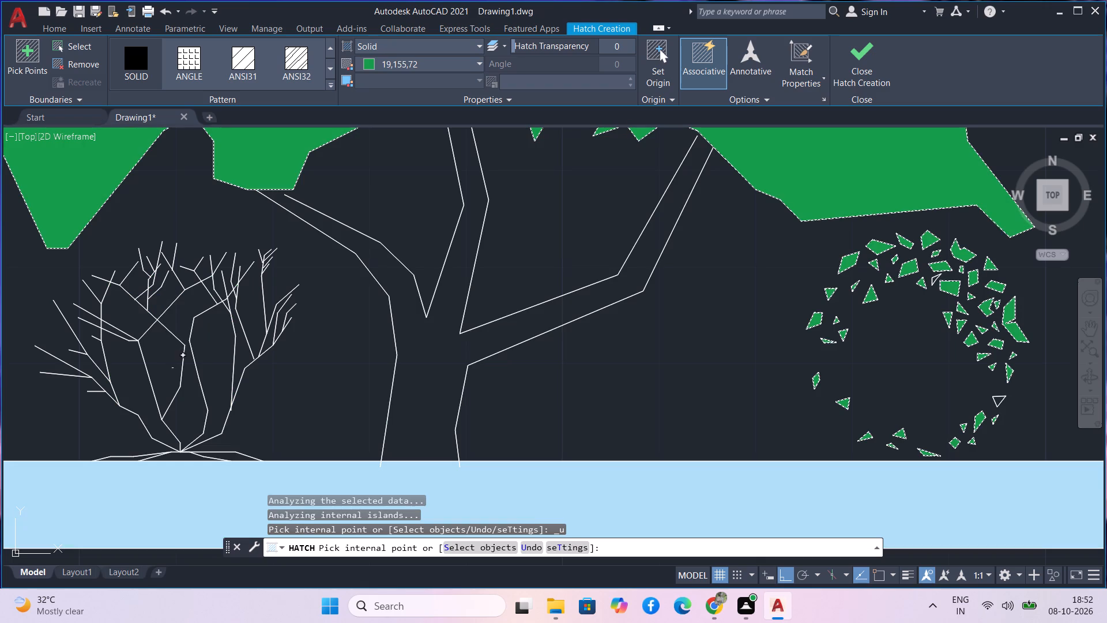
Fill the four sections between the main stems of the branching shrub beside the big tree's trunk with solid green.
click(183, 404)
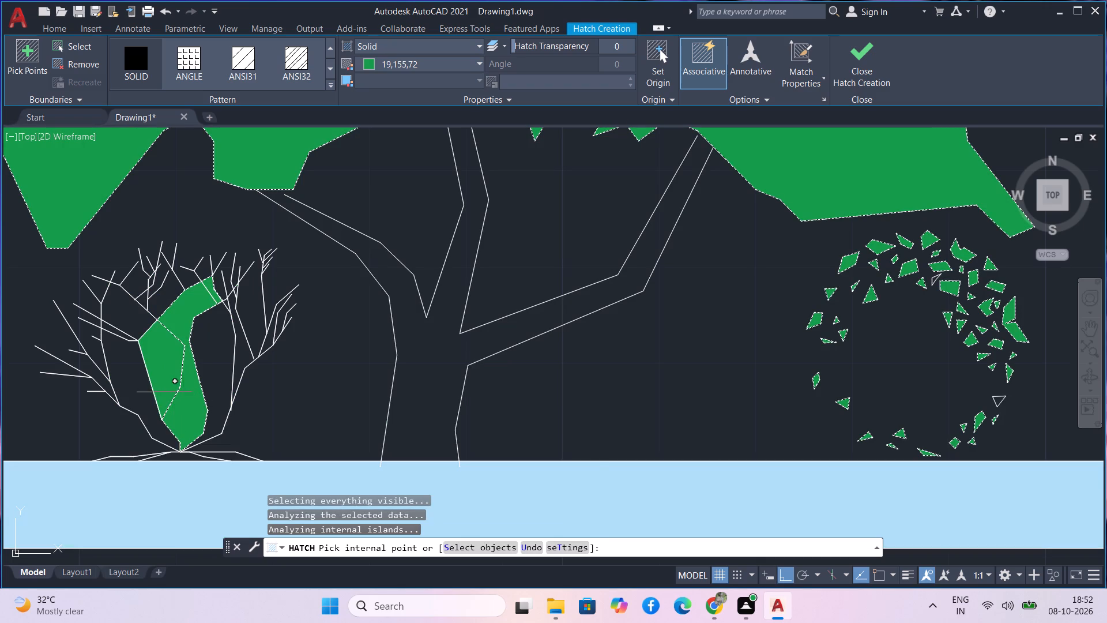
click(164, 392)
click(142, 391)
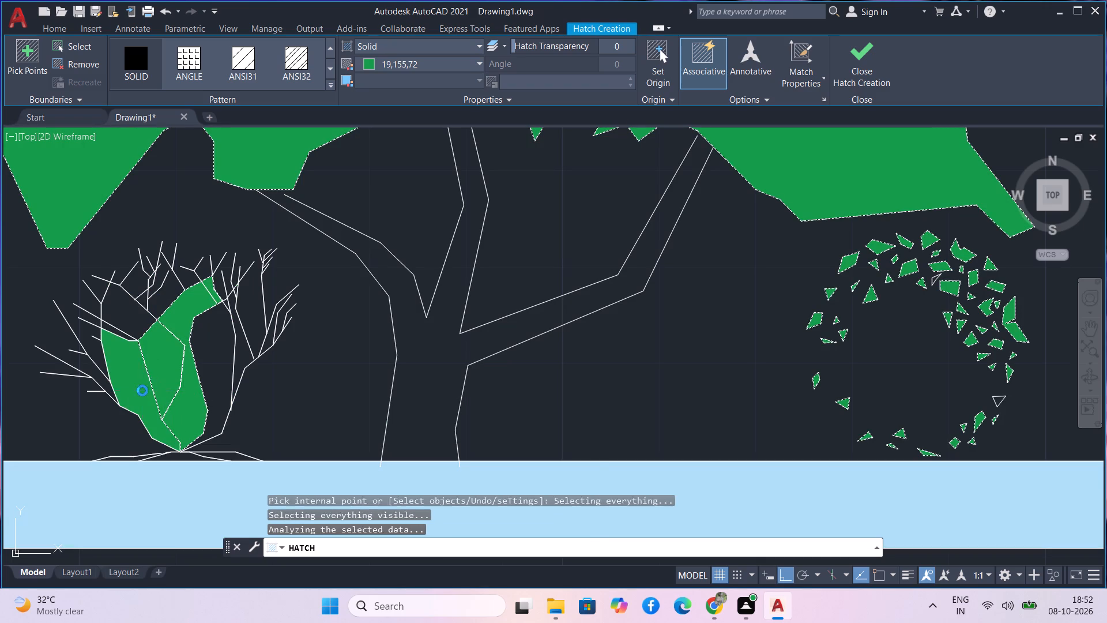
click(209, 370)
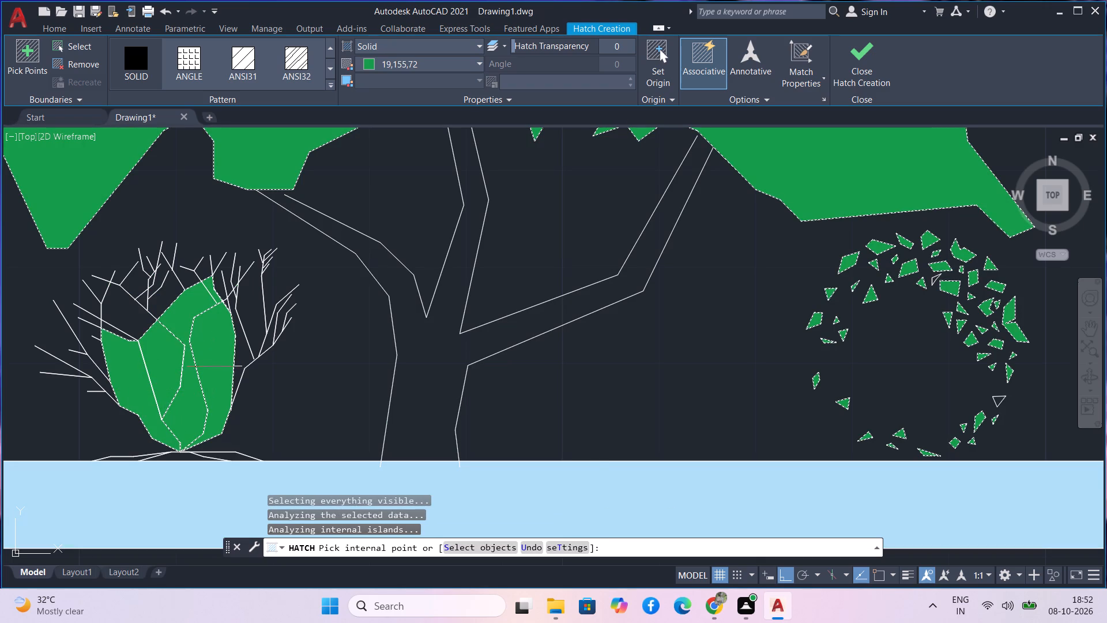
Try filling the open gap outside the branching shrub's right stem, undo it, and refill the right stem section with solid green.
scroll(236, 354, up, 2)
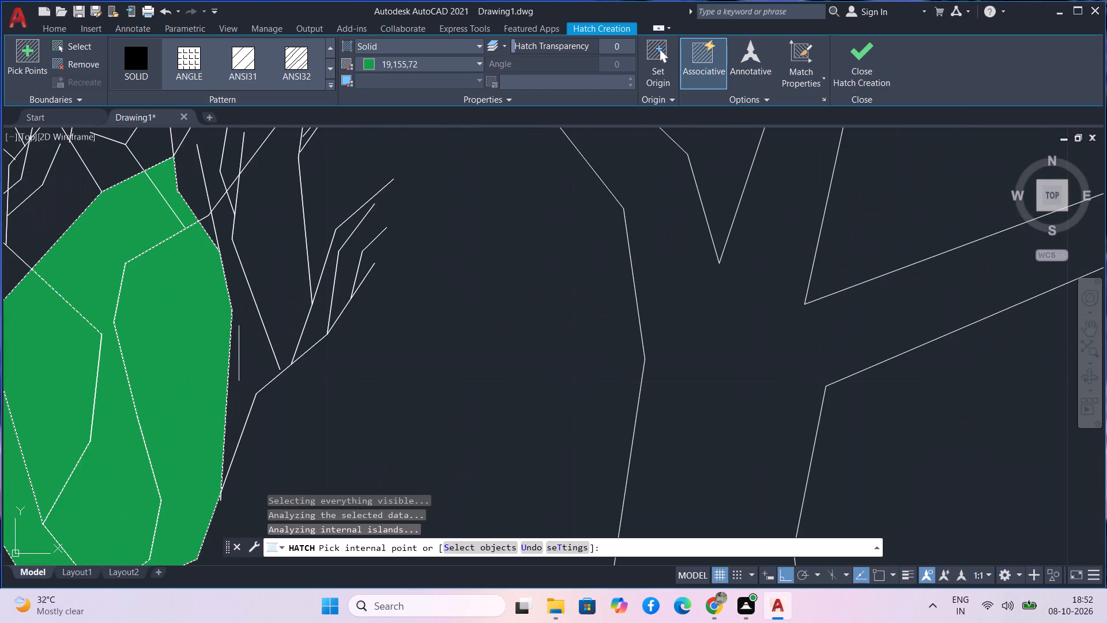
click(243, 352)
key(ctrl+z)
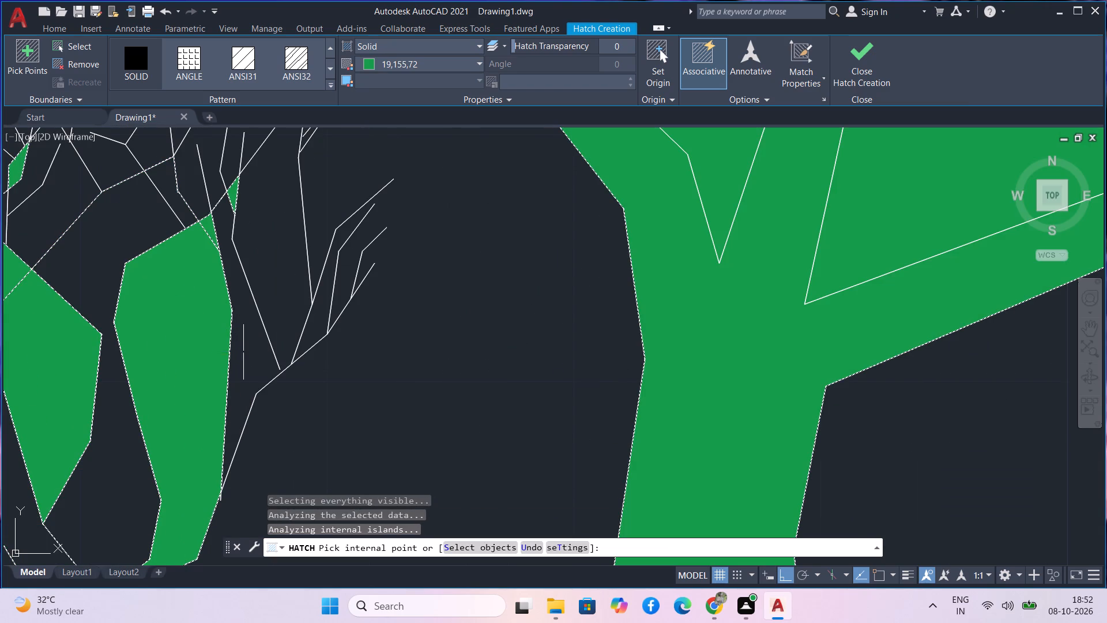
scroll(246, 350, down, 3)
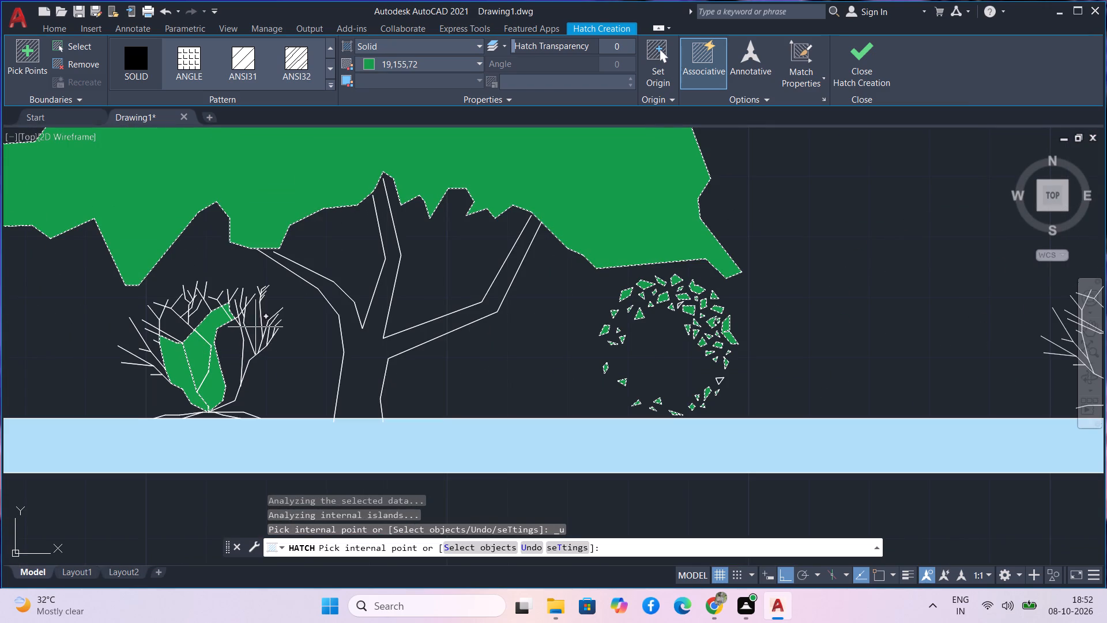
scroll(270, 343, up, 3)
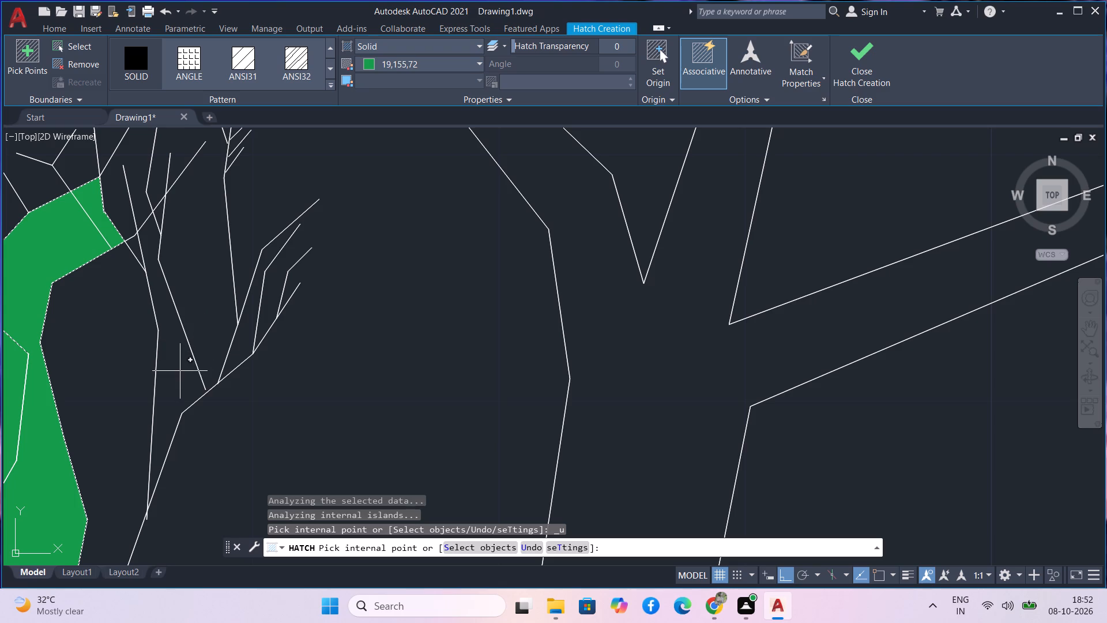
middle_drag(129, 408, 189, 303)
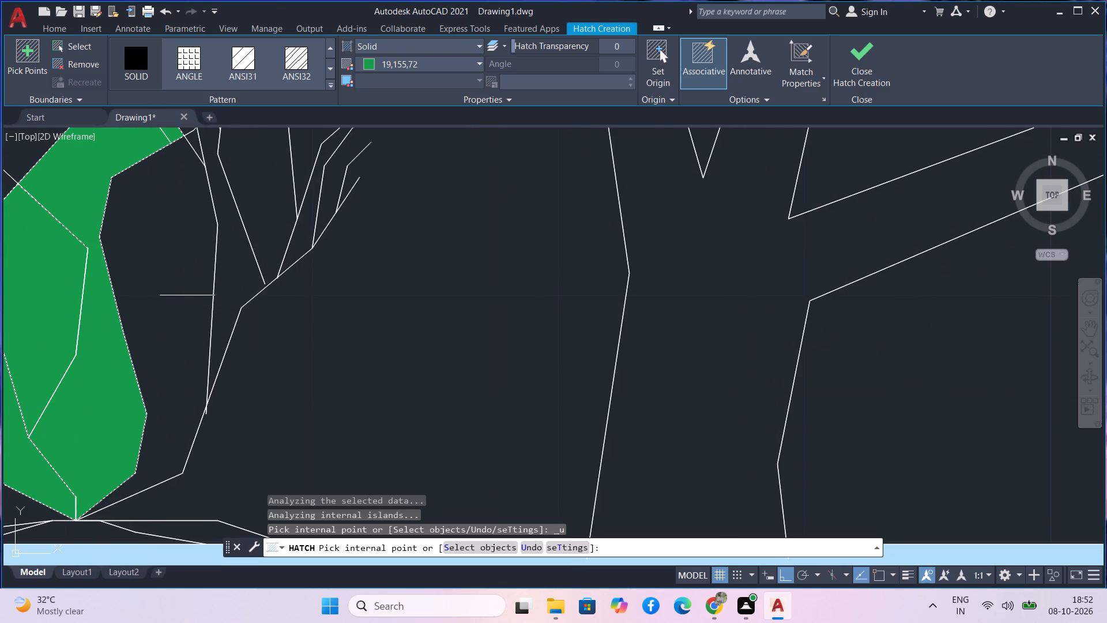
middle_click(174, 284)
scroll(173, 284, down, 2)
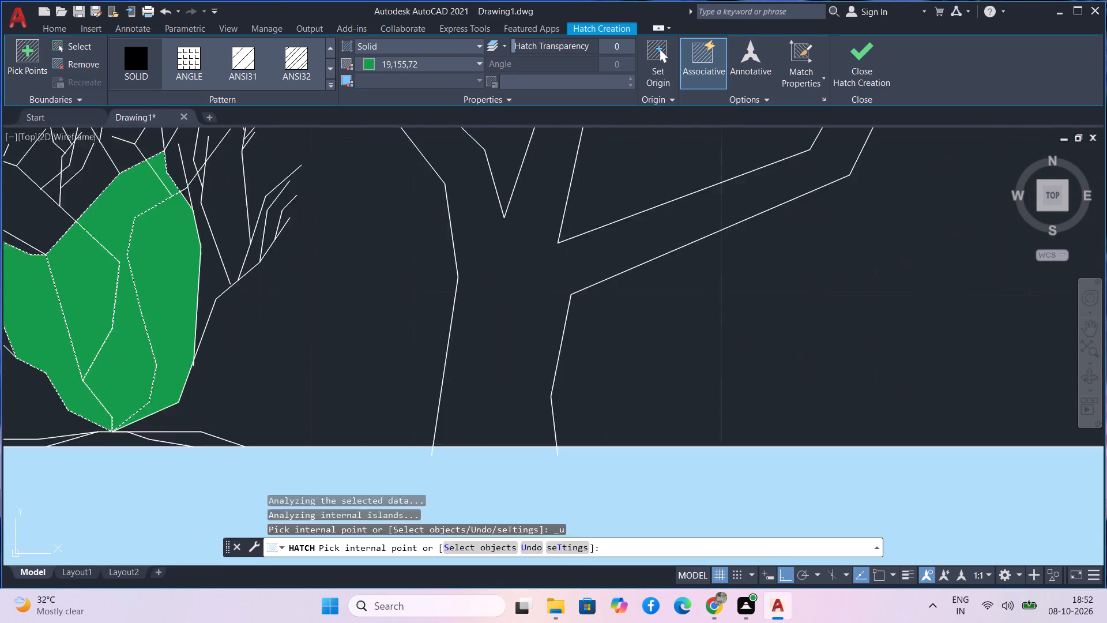
click(156, 256)
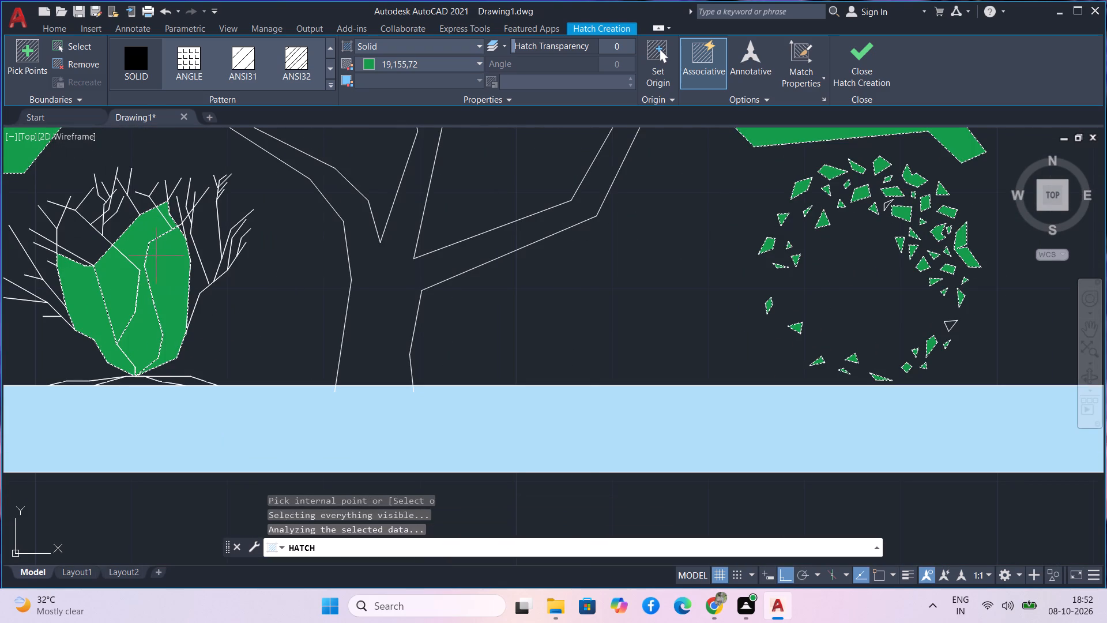
Fill the upper-left section, the narrow sliver below it and the small twig gap of the same shrub with solid green.
click(92, 241)
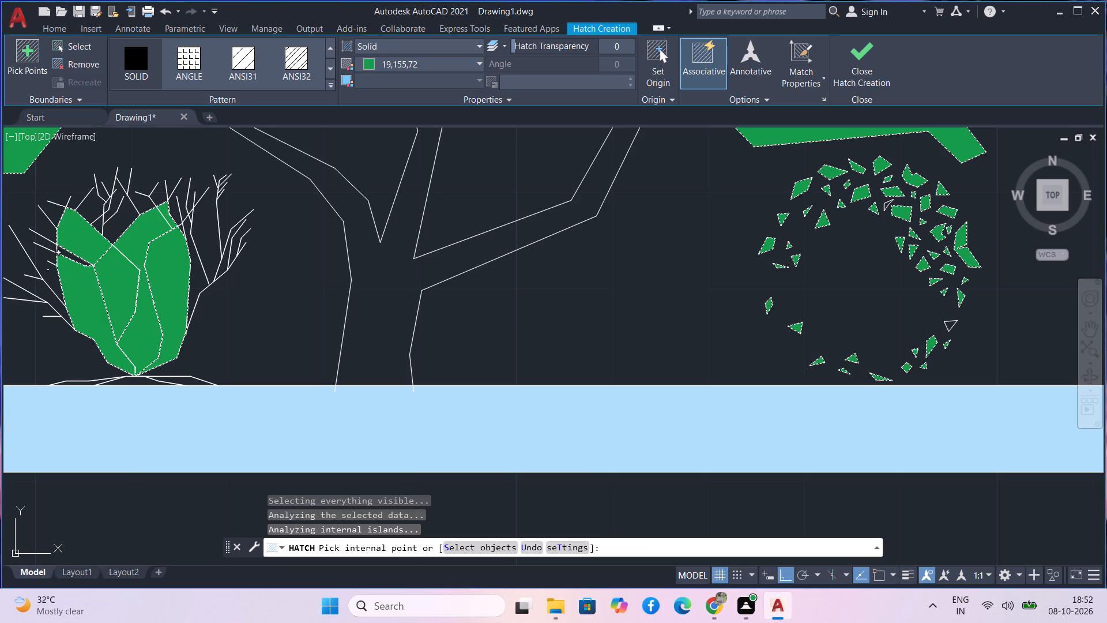
click(69, 253)
click(94, 224)
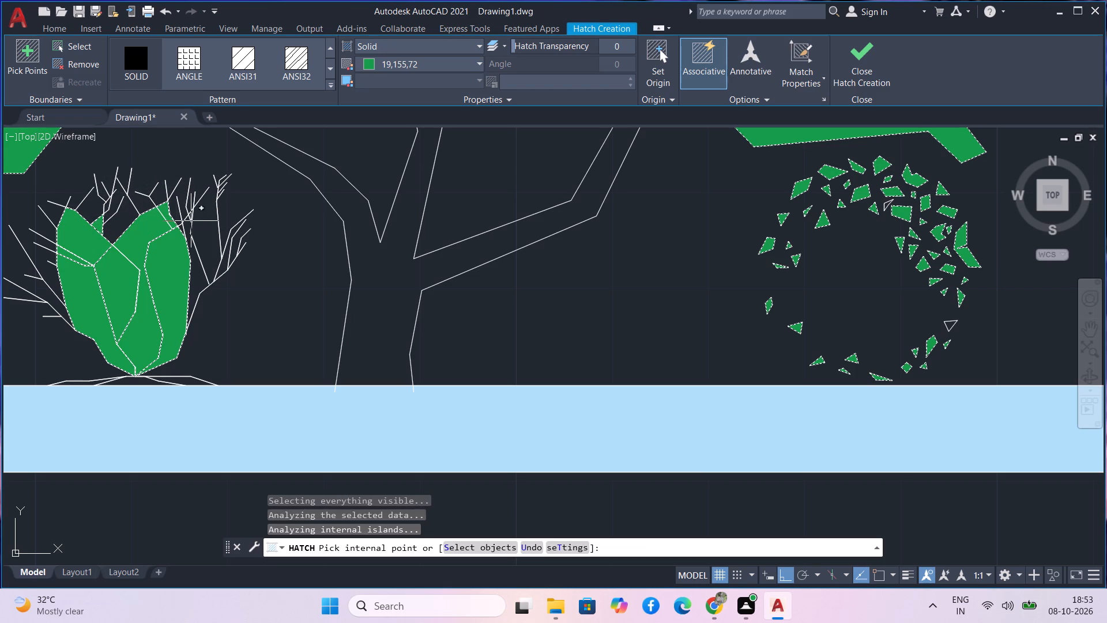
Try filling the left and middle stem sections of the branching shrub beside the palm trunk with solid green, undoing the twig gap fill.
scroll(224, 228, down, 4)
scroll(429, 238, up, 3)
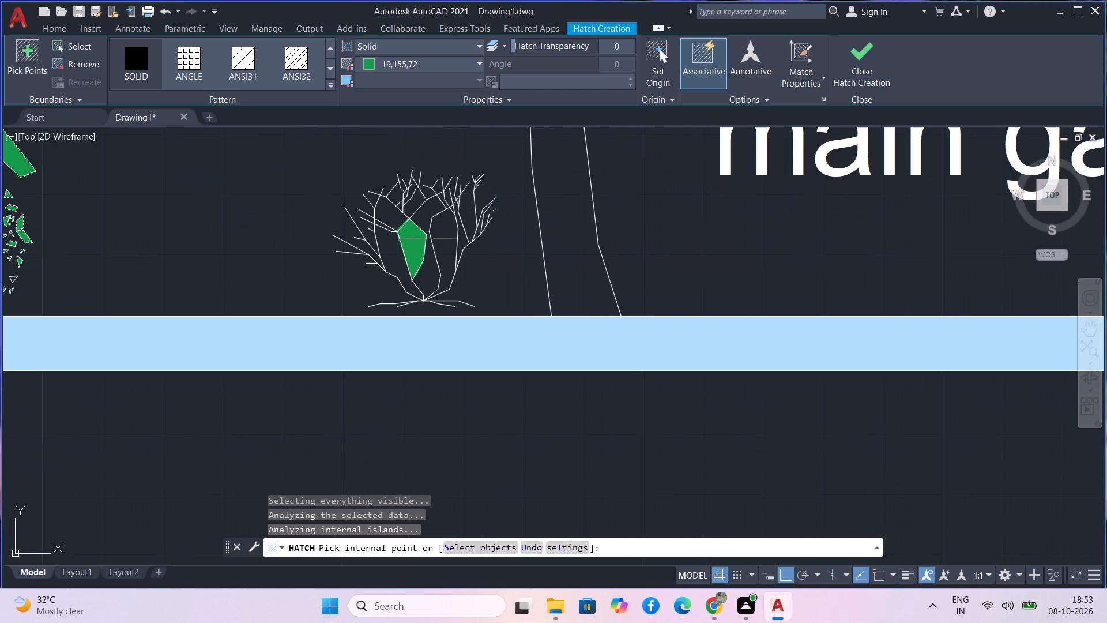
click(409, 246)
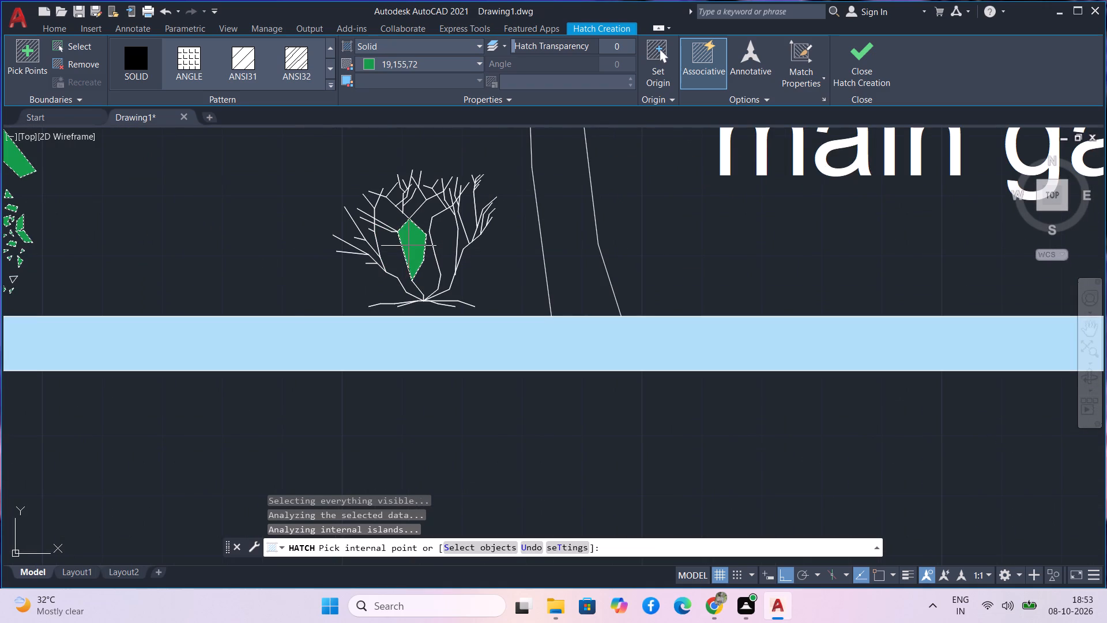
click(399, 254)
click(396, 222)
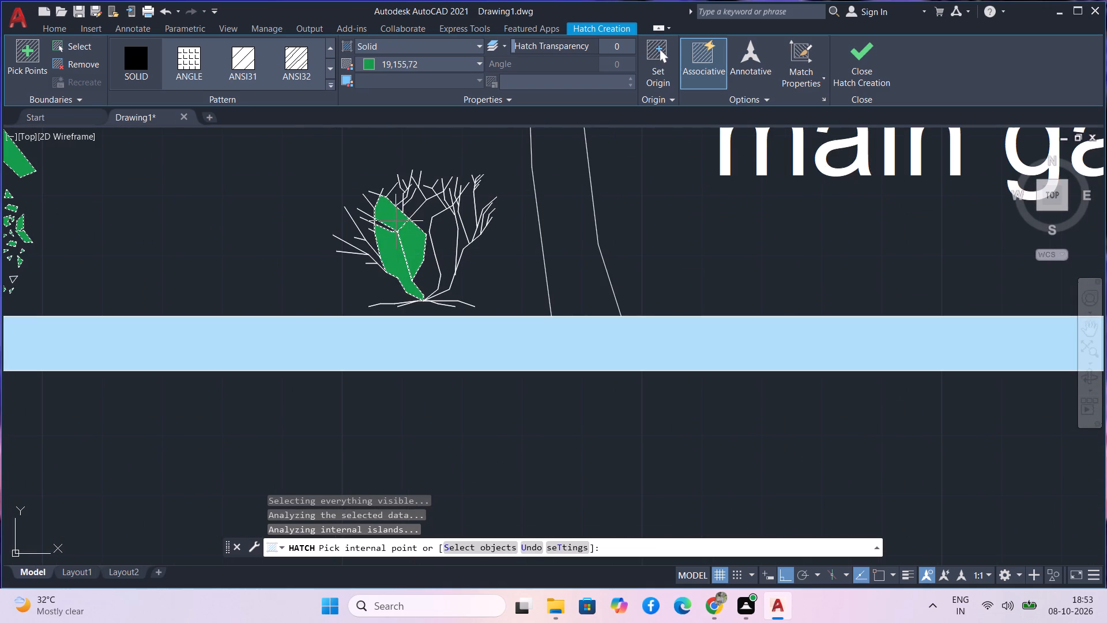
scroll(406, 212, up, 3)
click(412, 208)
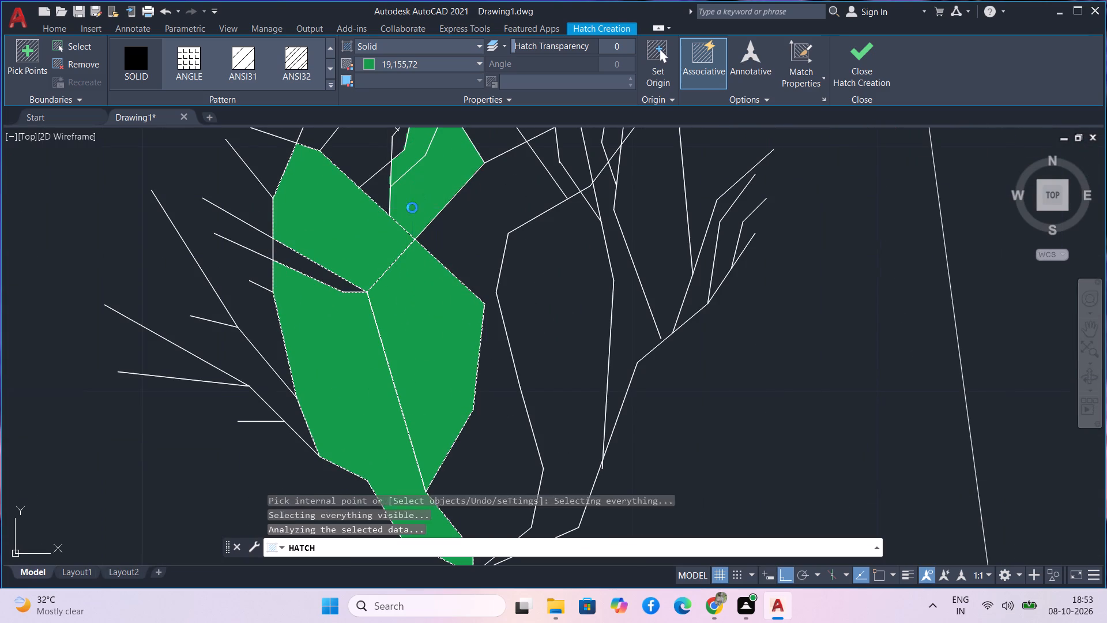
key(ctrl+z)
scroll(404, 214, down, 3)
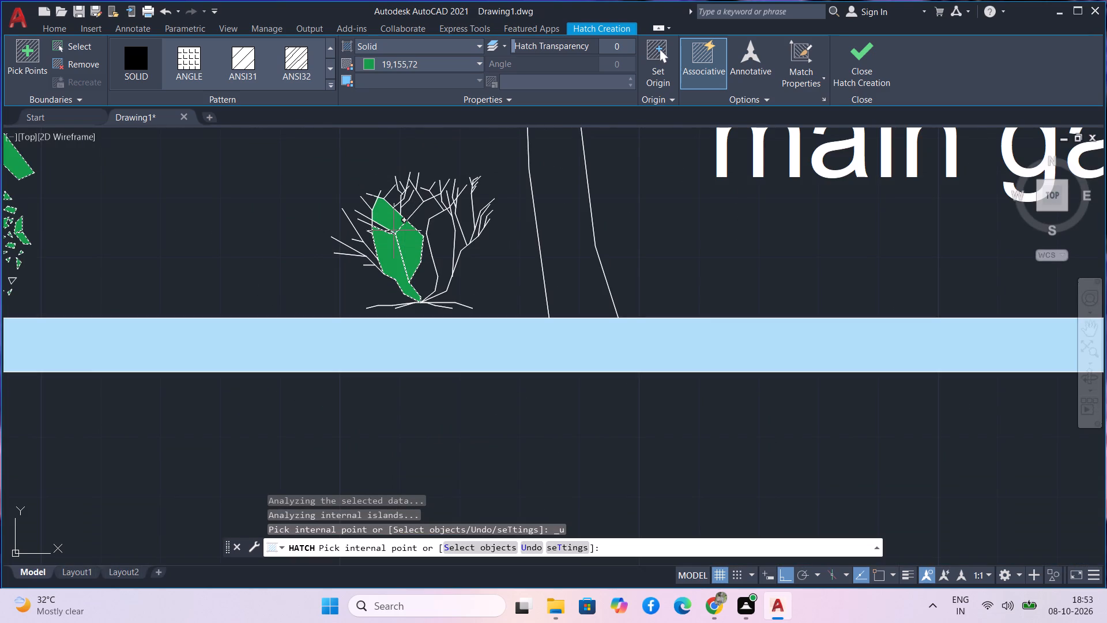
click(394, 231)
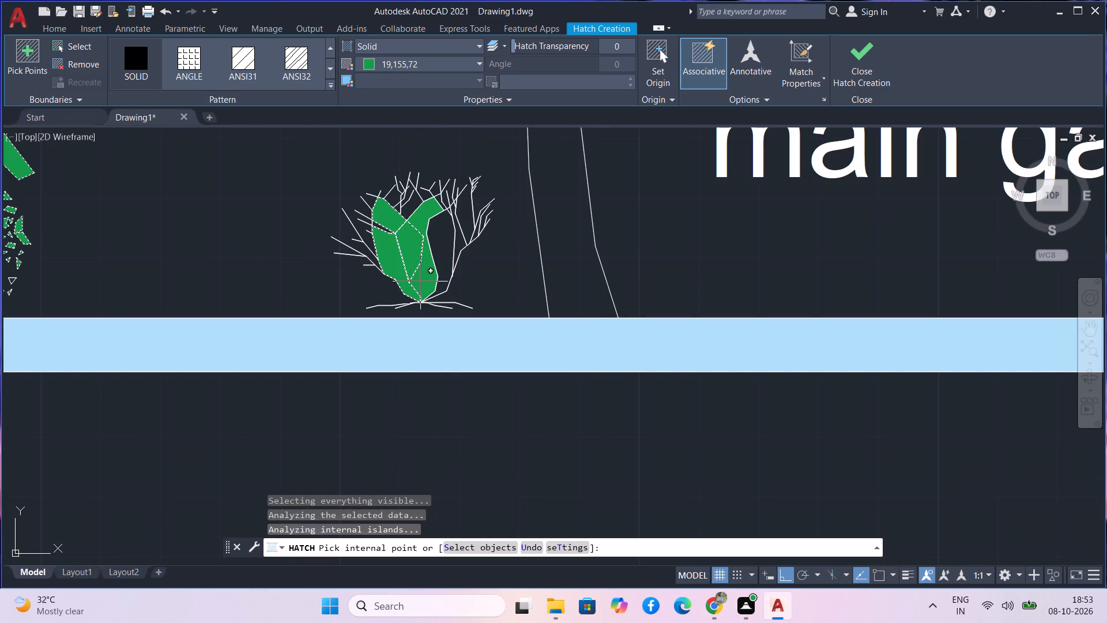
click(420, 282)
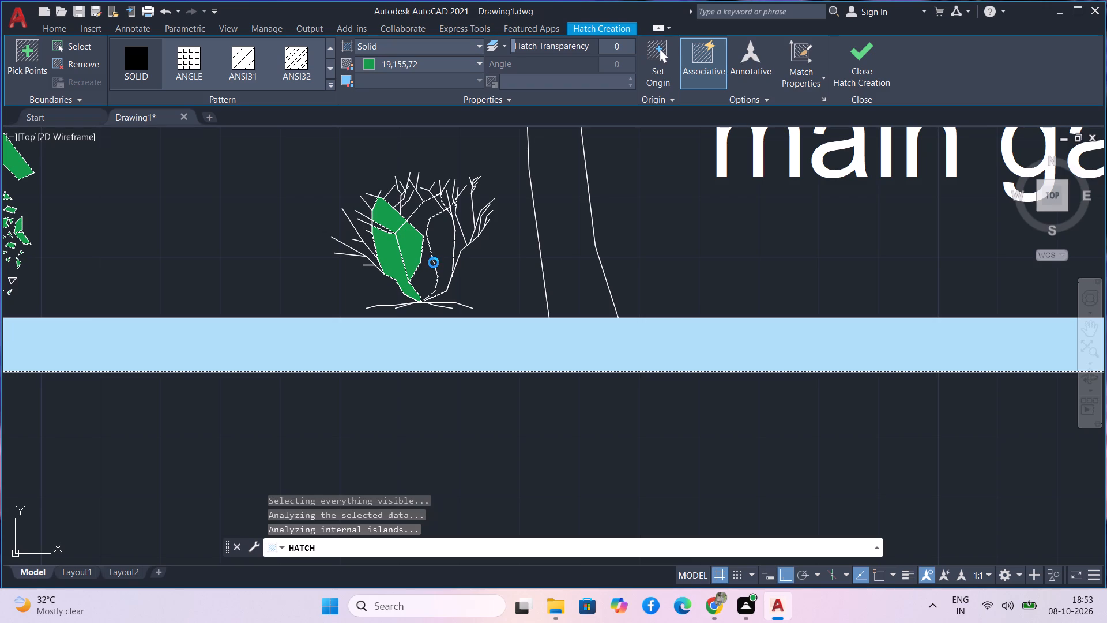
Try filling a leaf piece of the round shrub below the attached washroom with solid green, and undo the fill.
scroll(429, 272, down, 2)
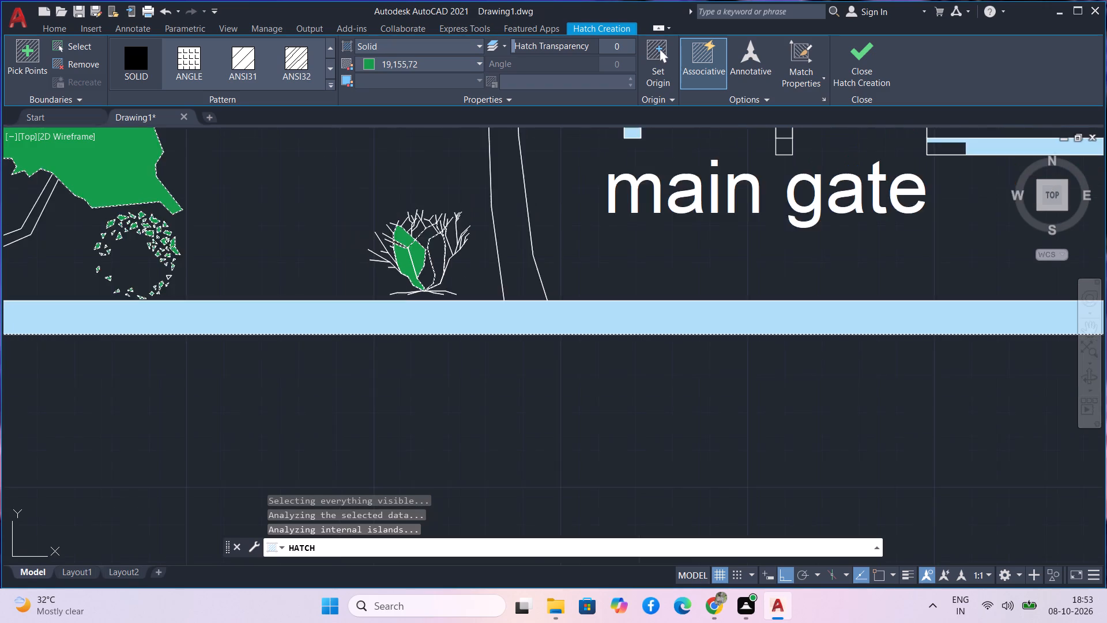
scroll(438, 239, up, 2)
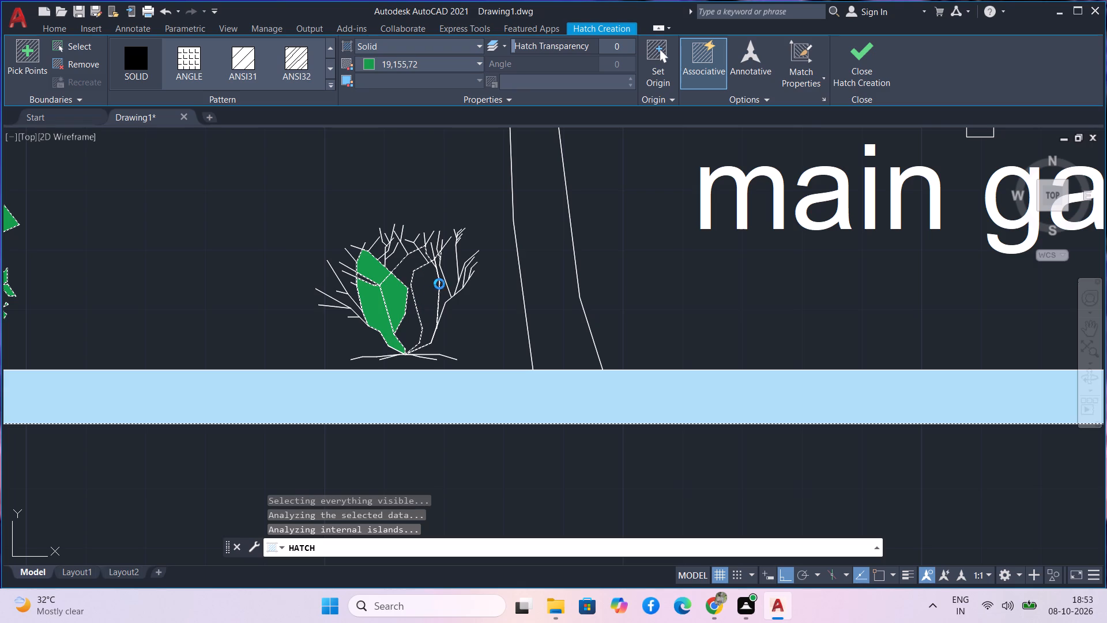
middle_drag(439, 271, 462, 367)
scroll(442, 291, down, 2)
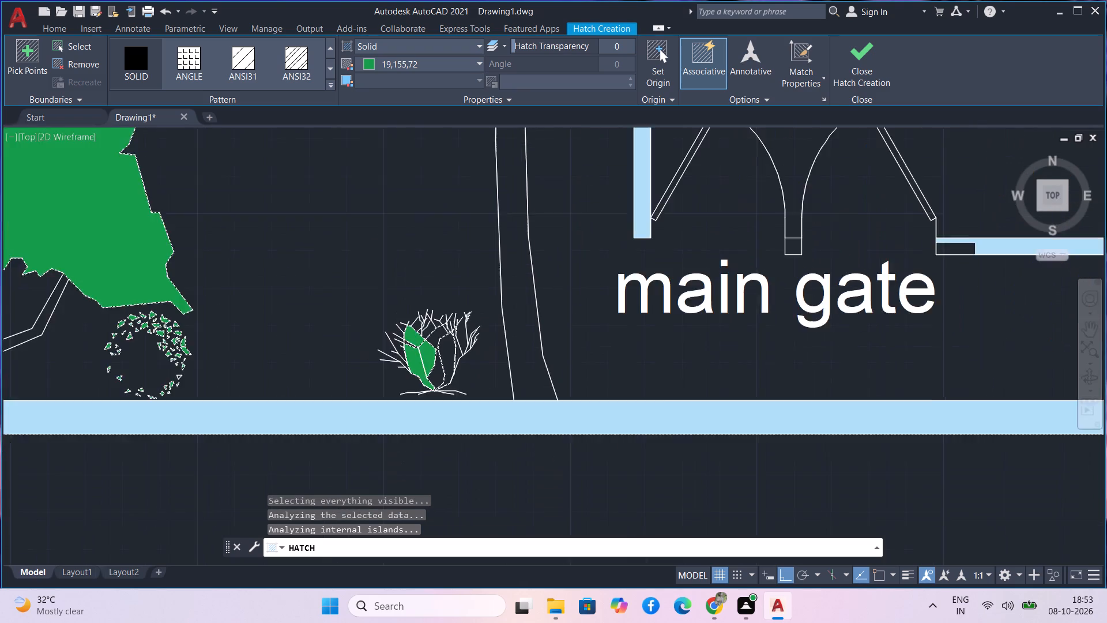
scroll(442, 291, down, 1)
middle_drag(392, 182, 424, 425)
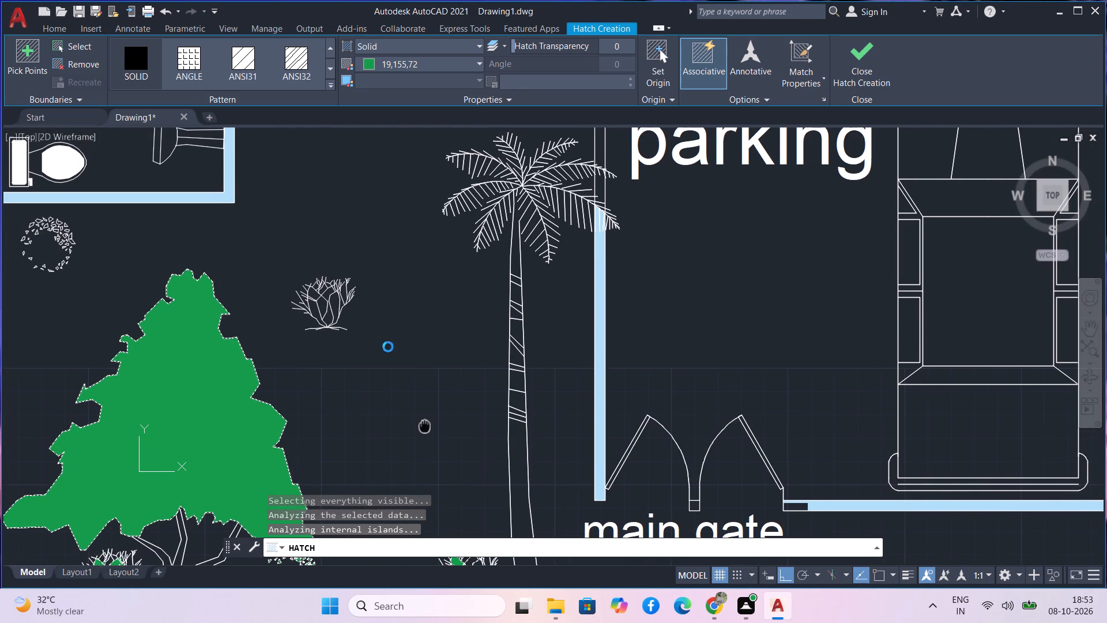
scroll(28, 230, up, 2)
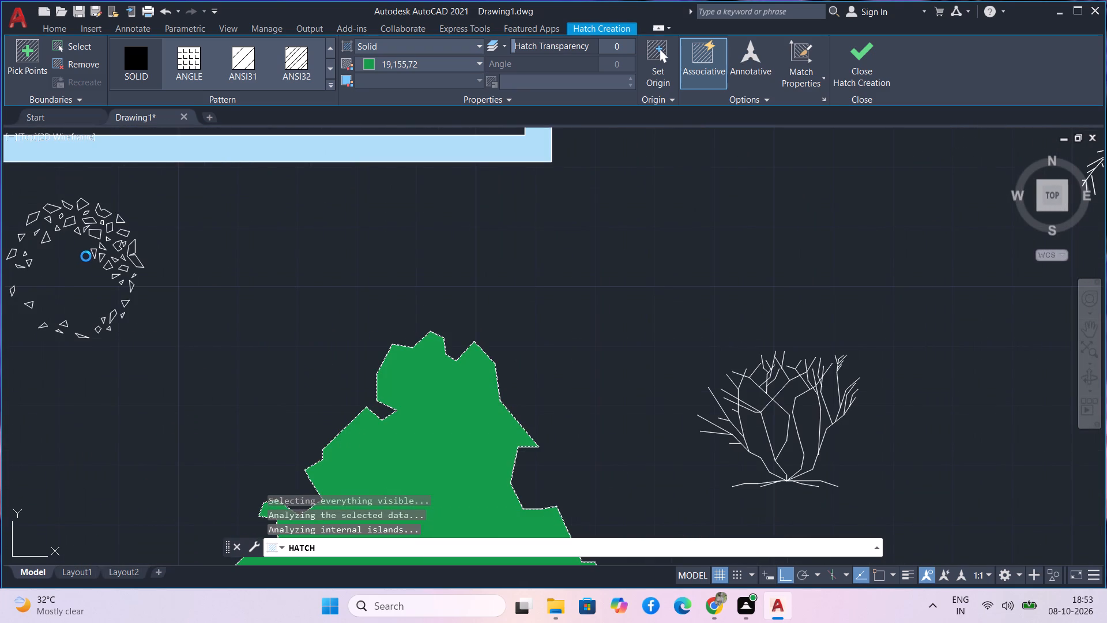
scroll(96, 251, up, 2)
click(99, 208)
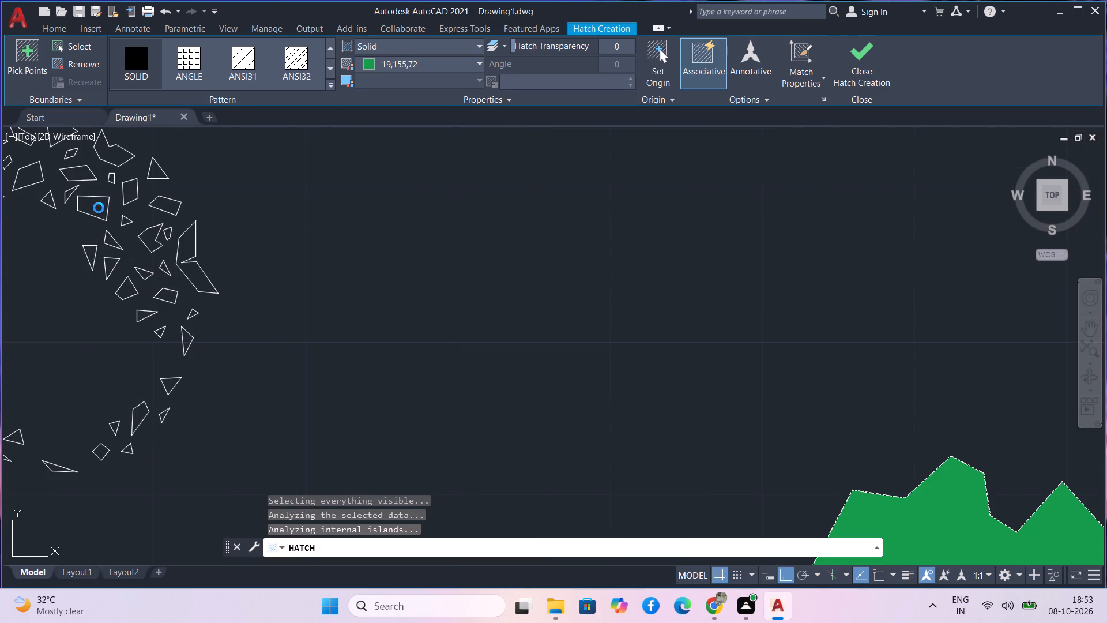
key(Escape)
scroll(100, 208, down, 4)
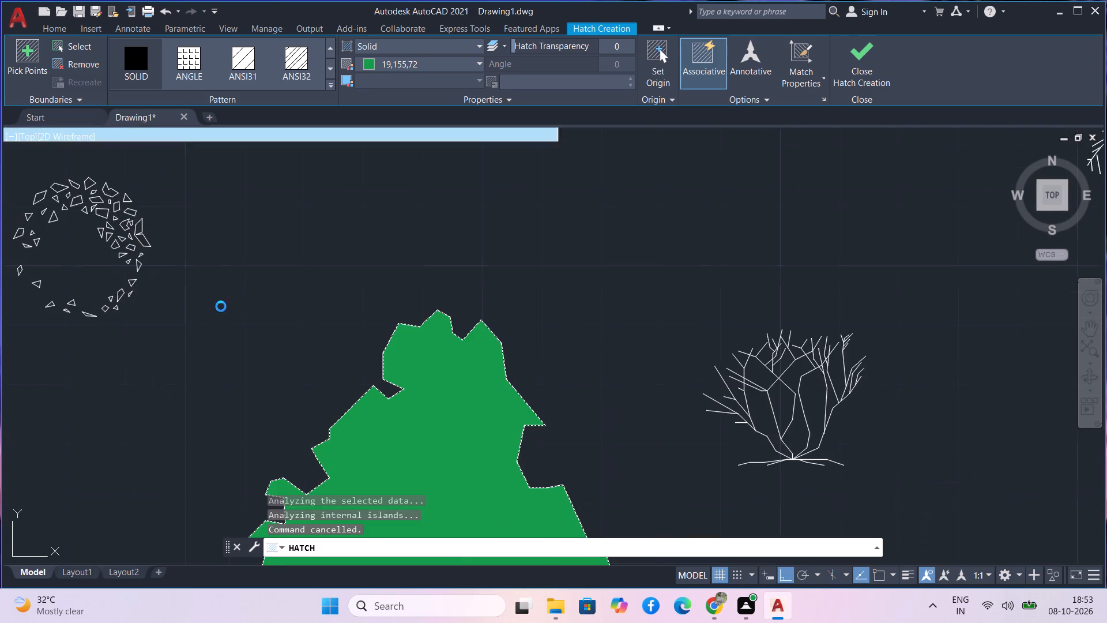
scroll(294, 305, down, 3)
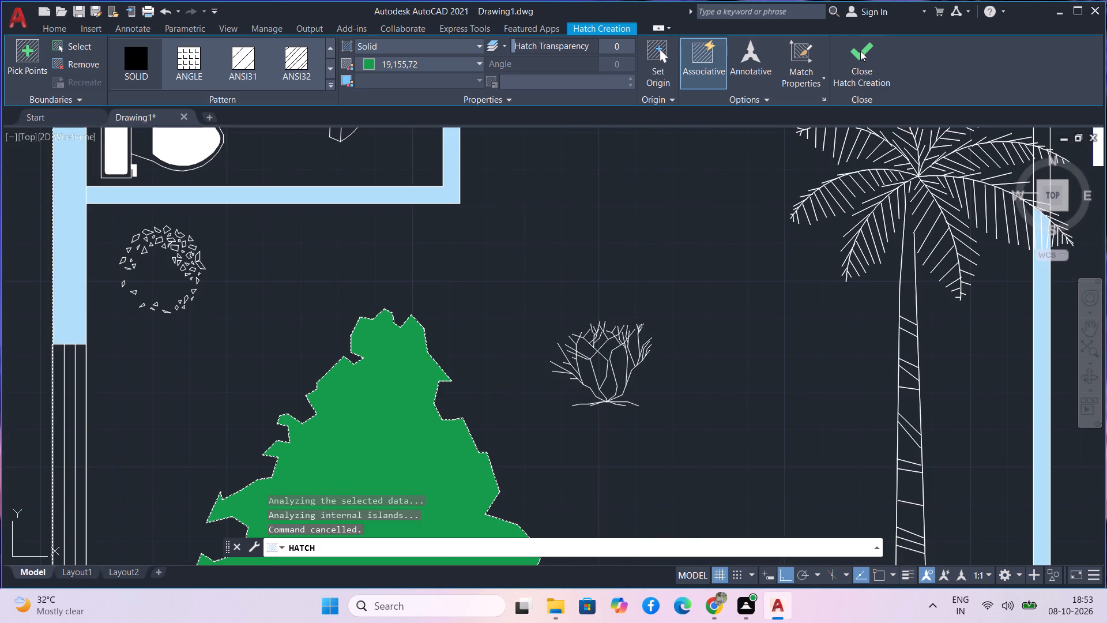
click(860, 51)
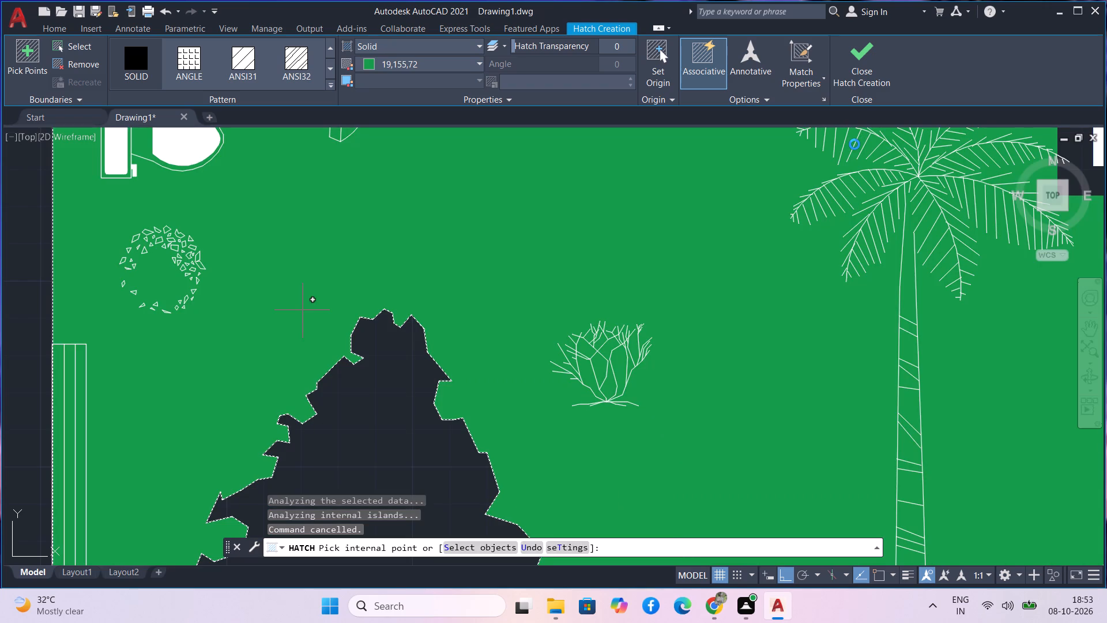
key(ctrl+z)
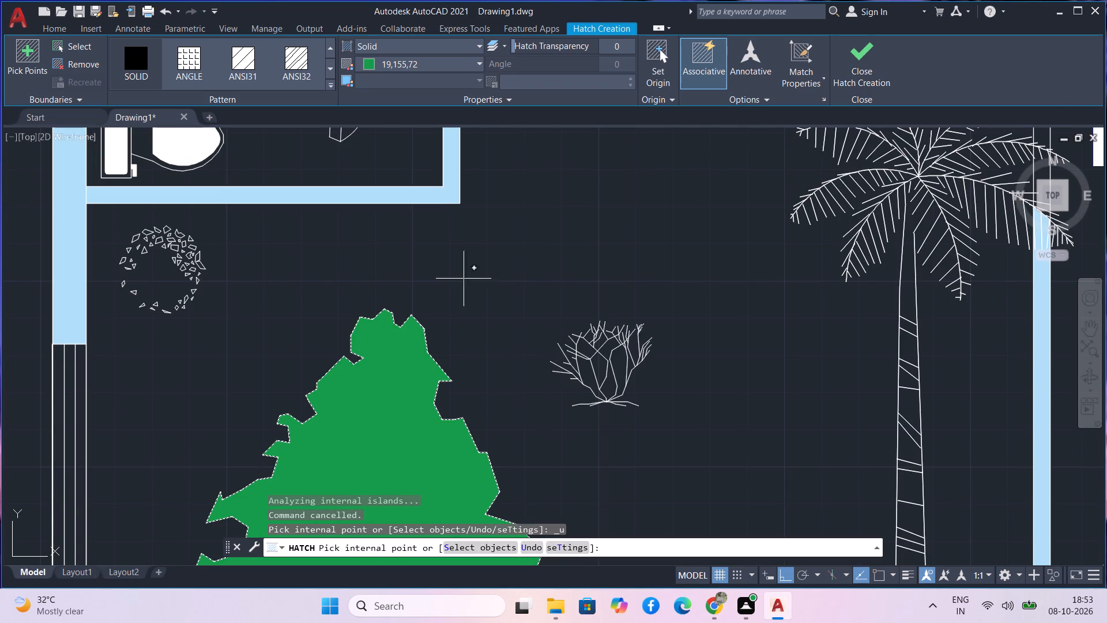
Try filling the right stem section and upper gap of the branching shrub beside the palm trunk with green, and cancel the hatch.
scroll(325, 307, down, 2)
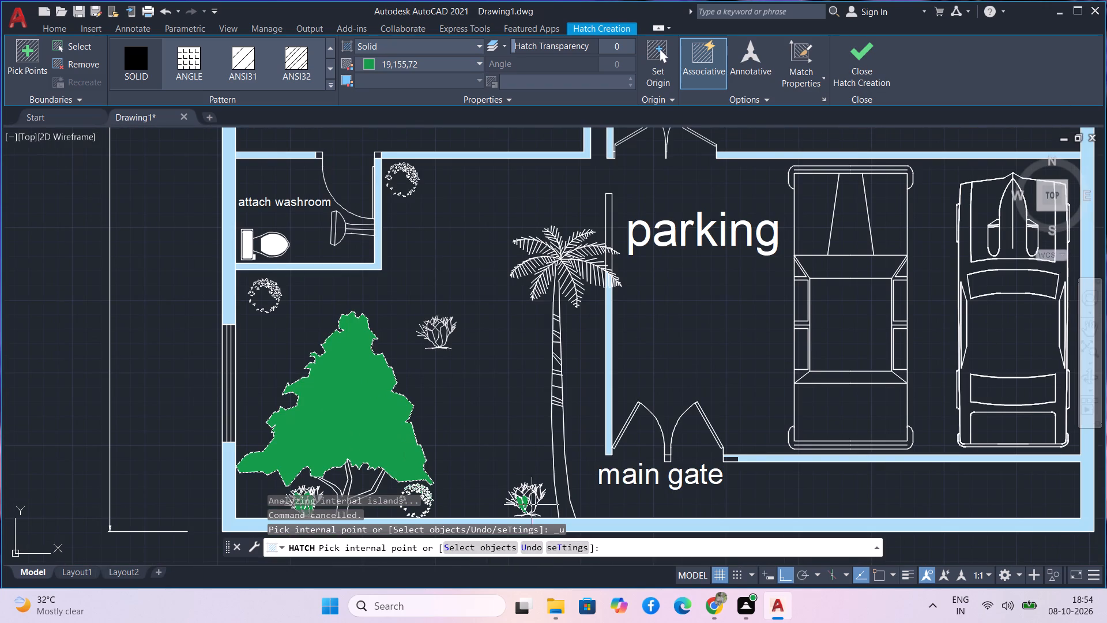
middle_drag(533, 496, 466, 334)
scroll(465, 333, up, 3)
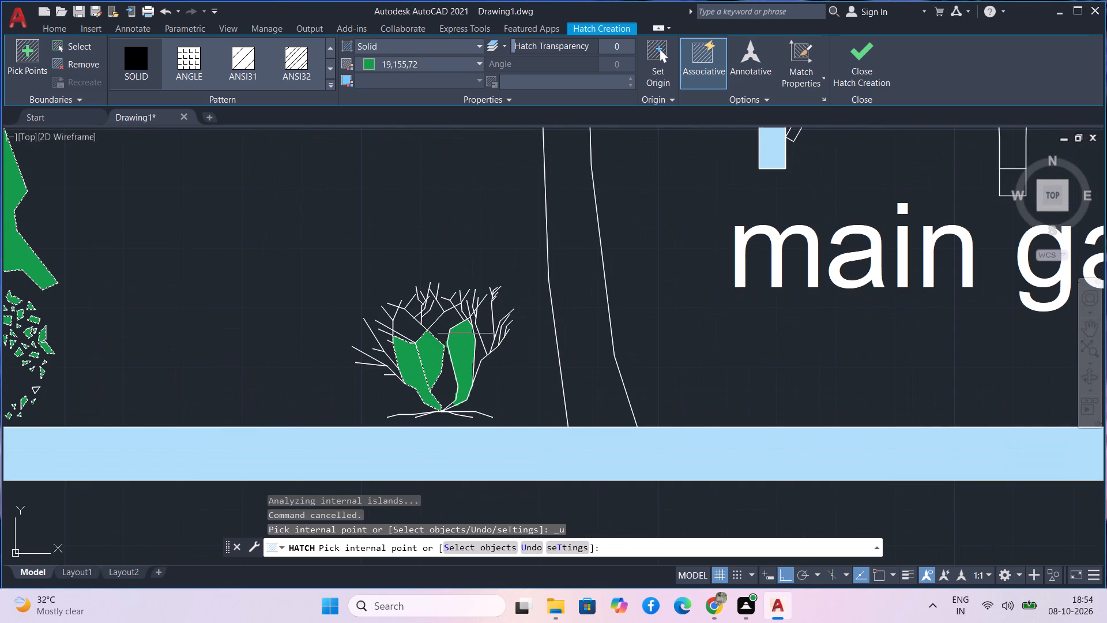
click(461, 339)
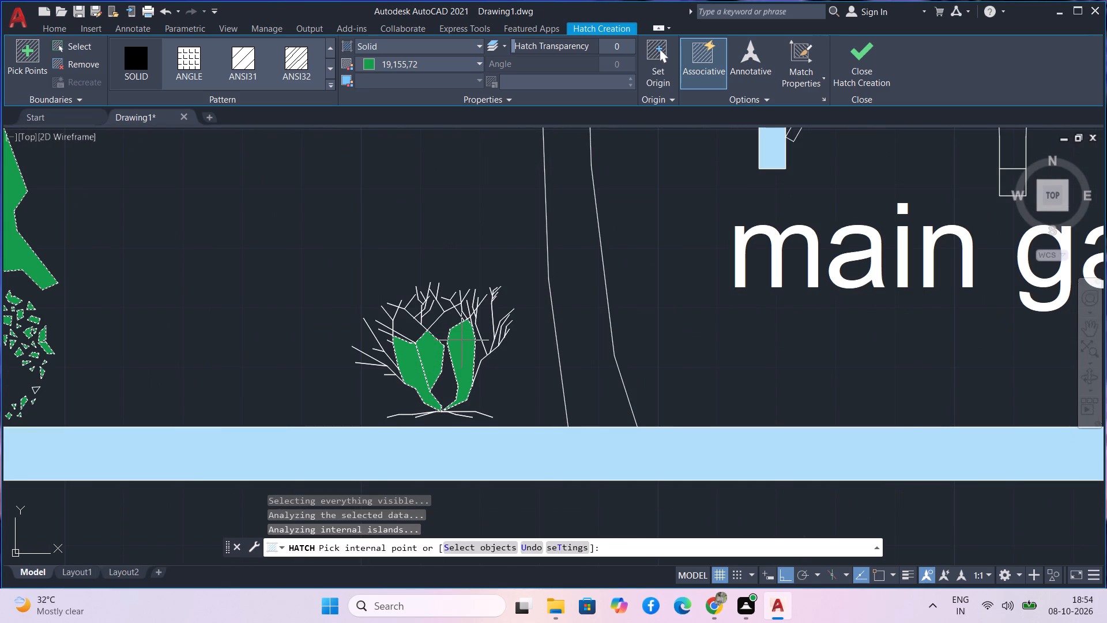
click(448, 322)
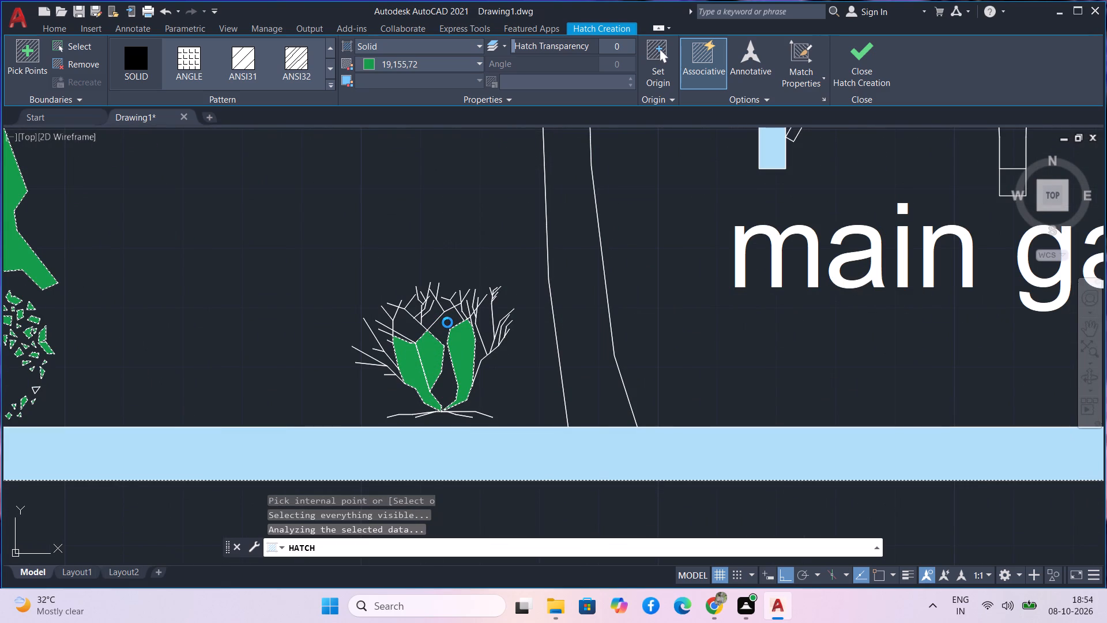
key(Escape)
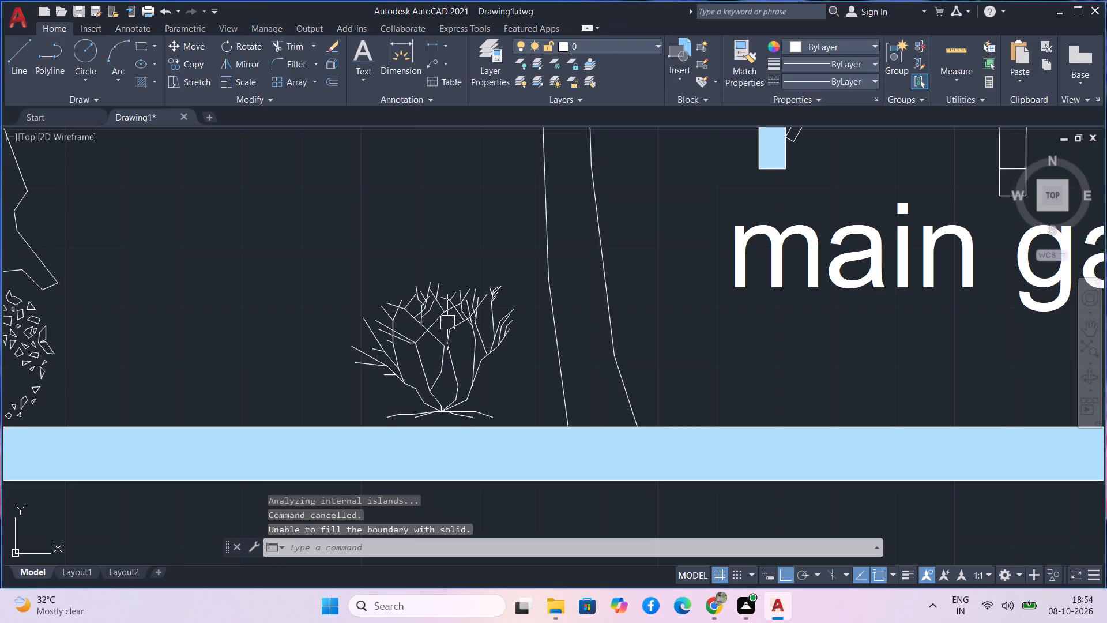
Start a new solid hatch in colour 19,155,72 and fill the big tree's canopy.
scroll(447, 322, down, 2)
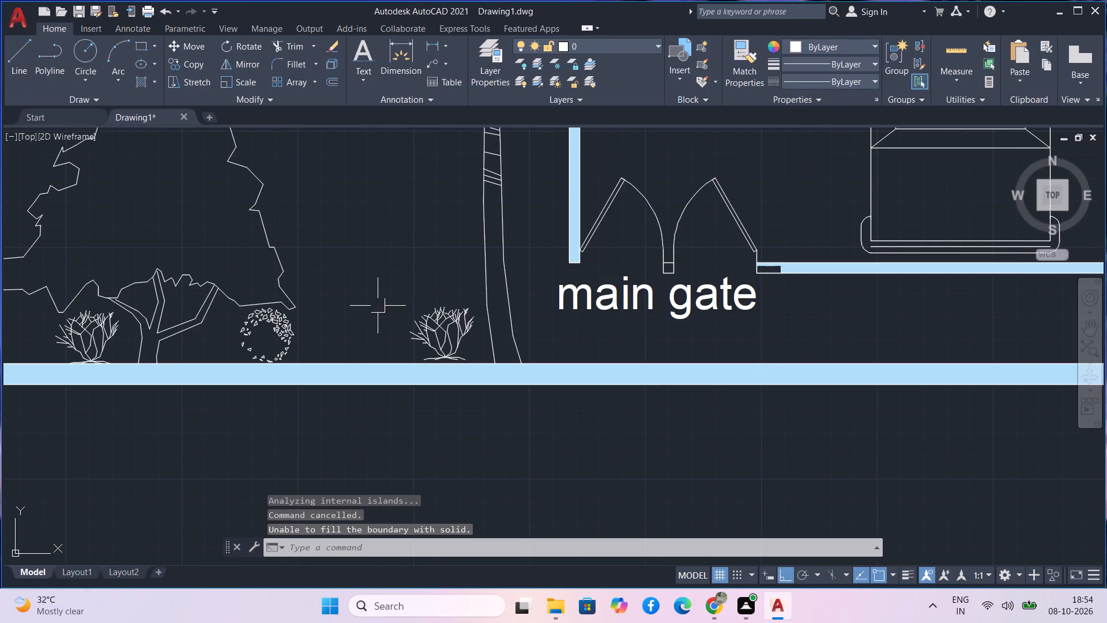
scroll(376, 305, down, 1)
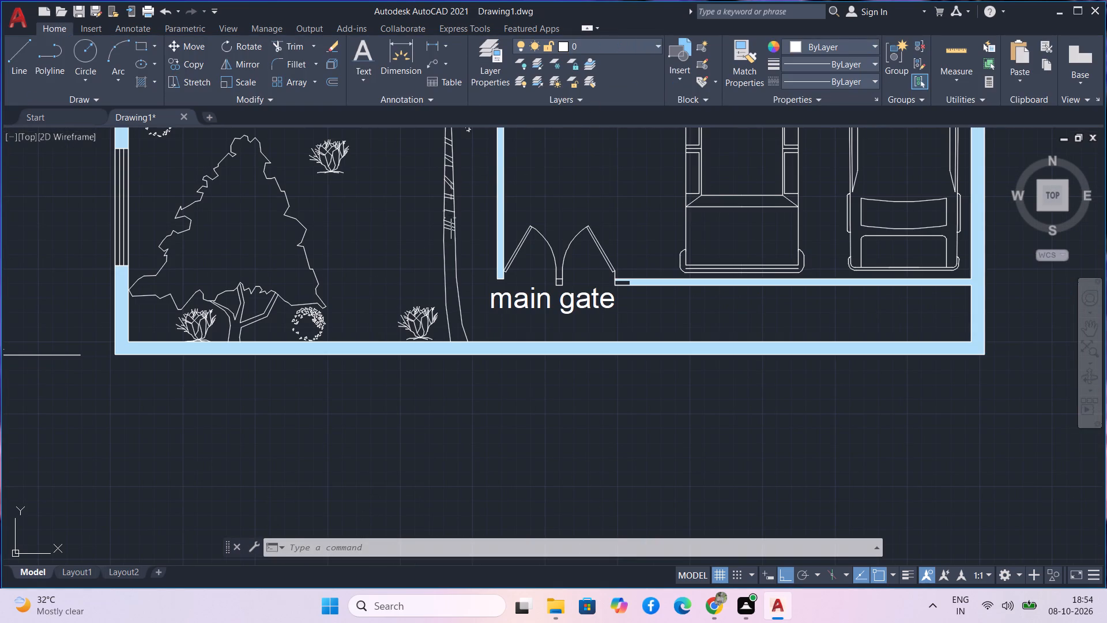
text(h)
key(space)
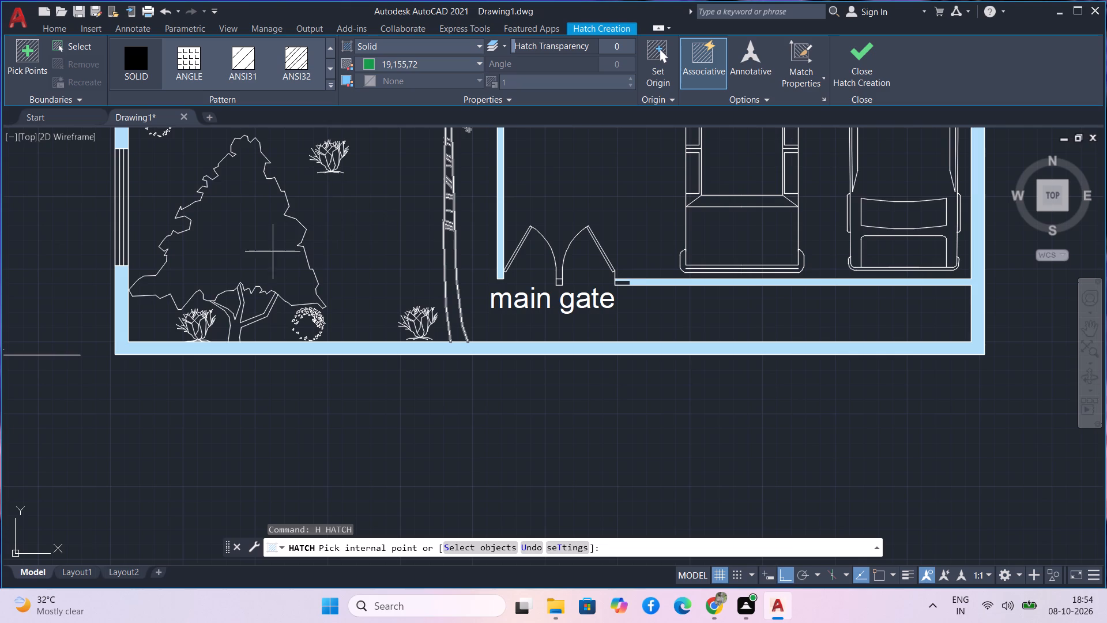
click(266, 252)
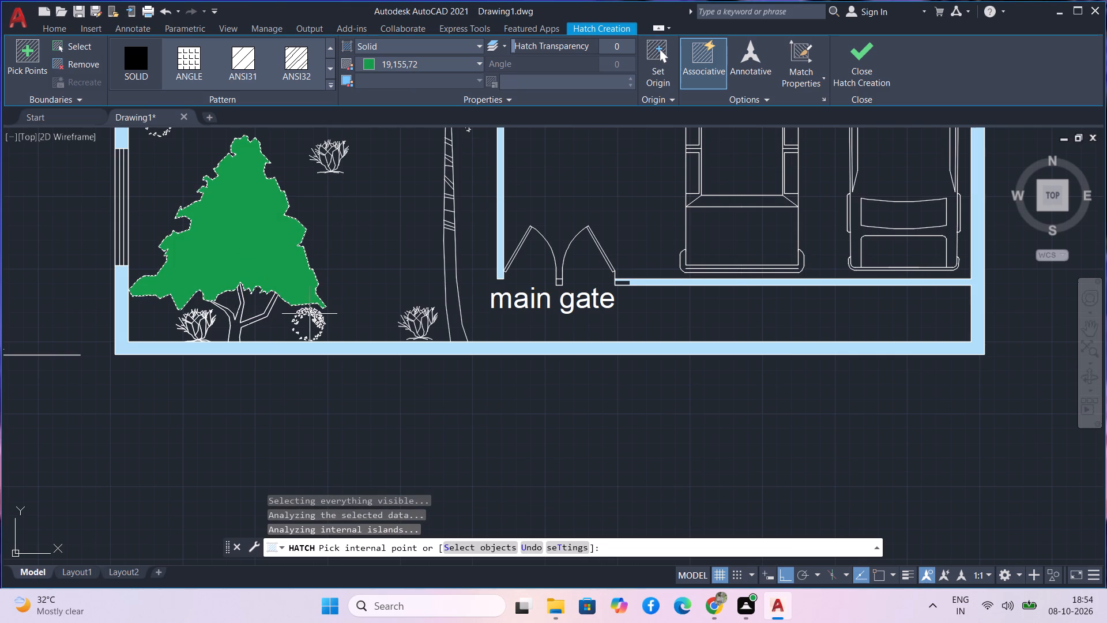
Fill five inner leaf pieces along the top of the round shrub below the big tree with solid green.
scroll(310, 313, up, 5)
click(314, 301)
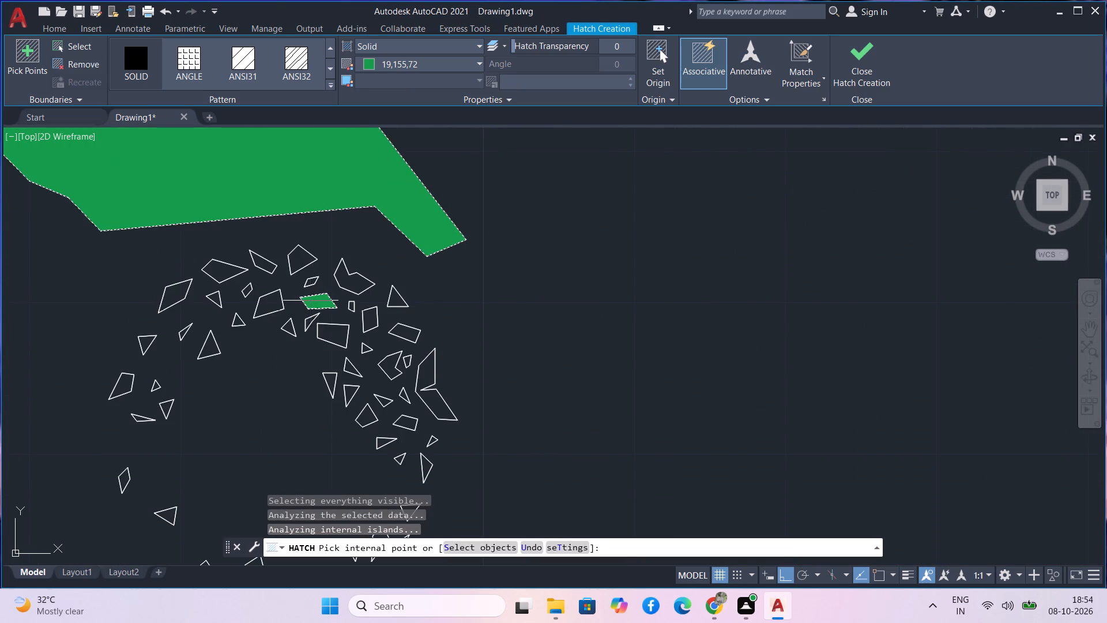
click(327, 328)
click(278, 305)
scroll(297, 329, up, 3)
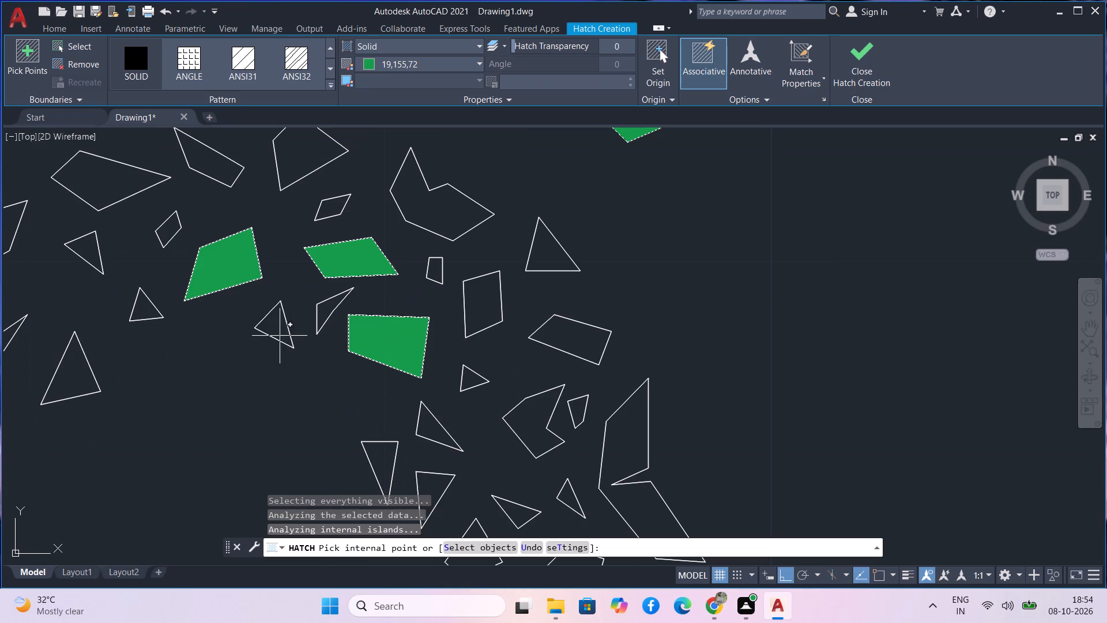
click(280, 336)
click(331, 312)
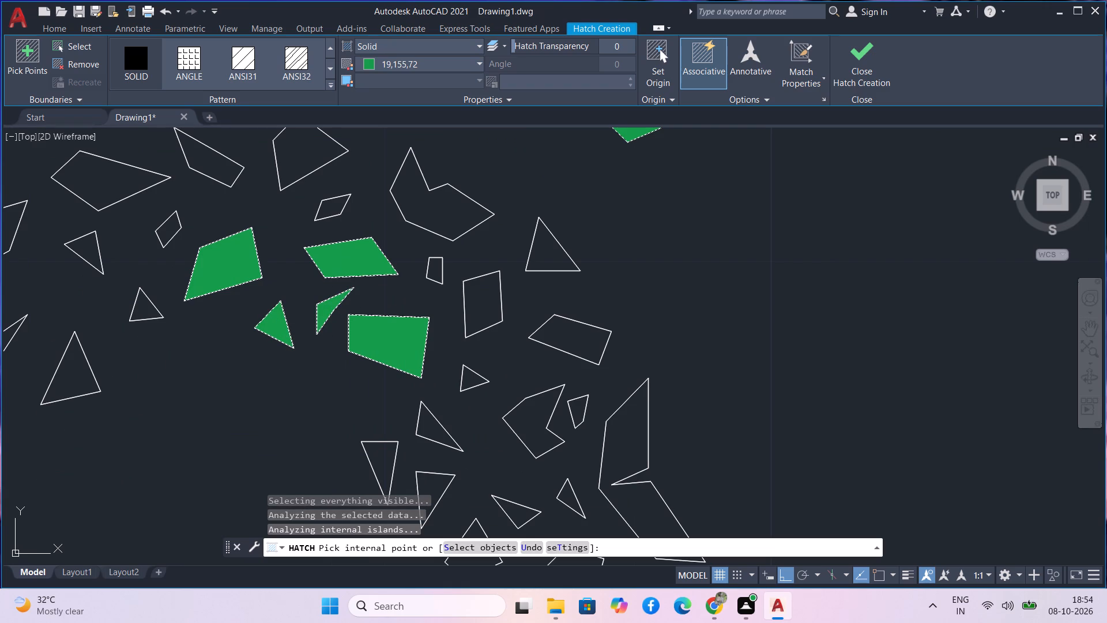
Fill eight more leaf pieces along the top and upper-right arc of the same round shrub with solid green.
click(310, 158)
click(427, 212)
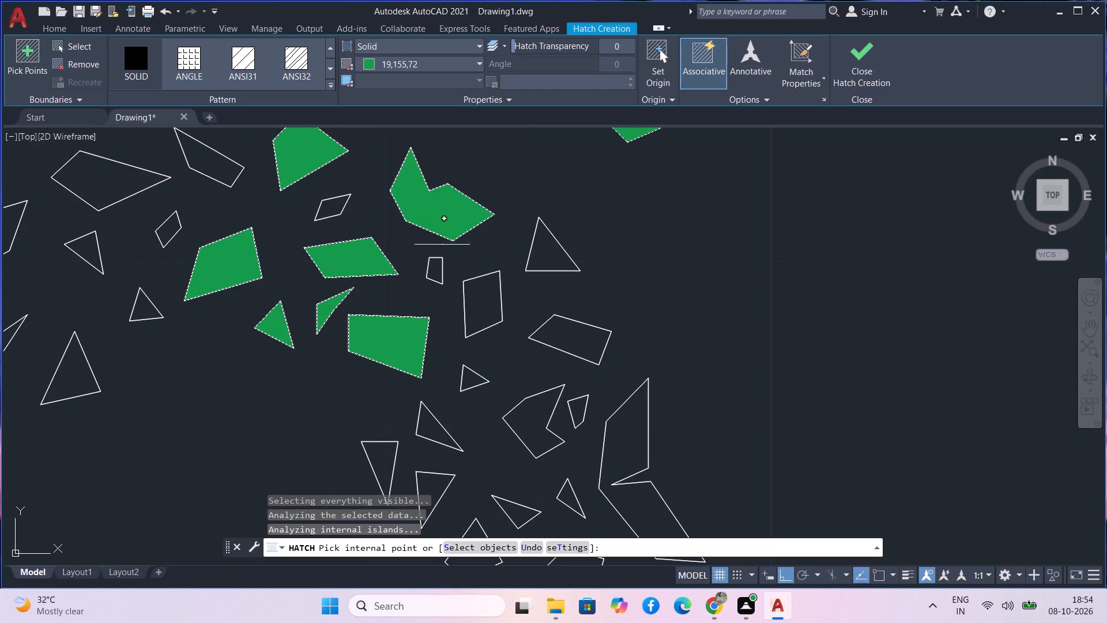
click(470, 300)
click(563, 346)
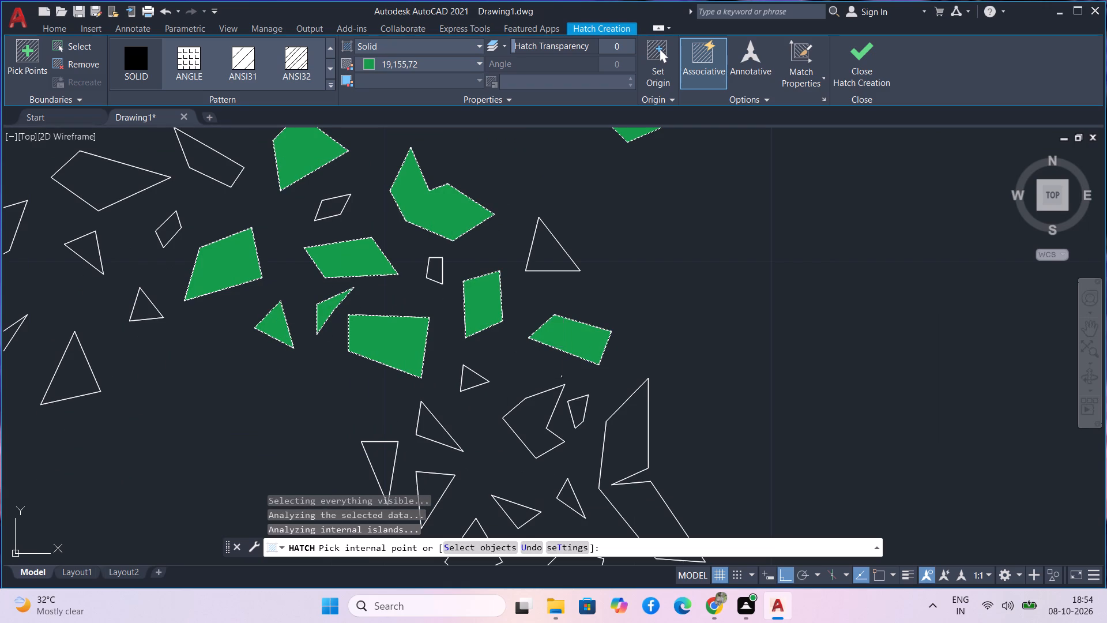
click(522, 427)
click(615, 456)
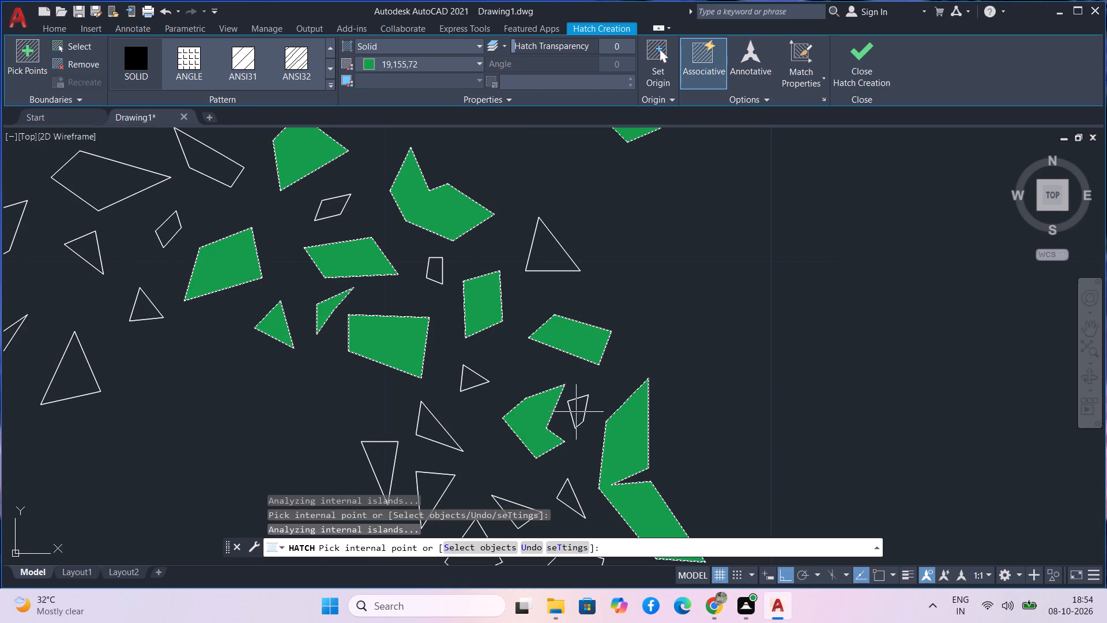
click(578, 412)
click(467, 382)
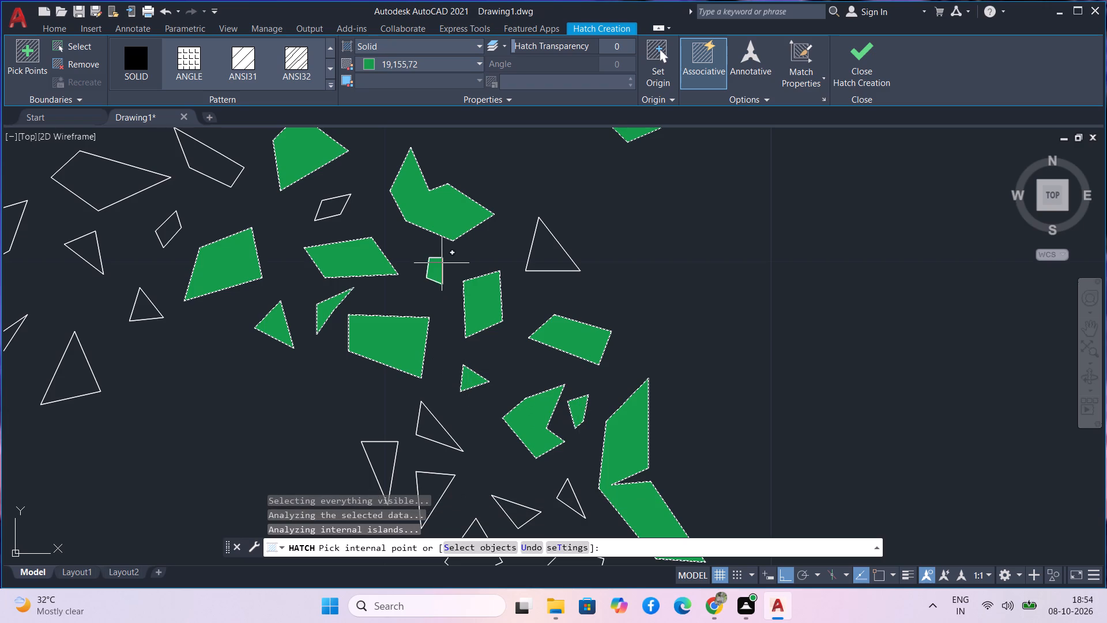
Fill nine leaf pieces across the top and upper-left arc of the round shrub below the big tree with solid green.
click(438, 266)
click(561, 269)
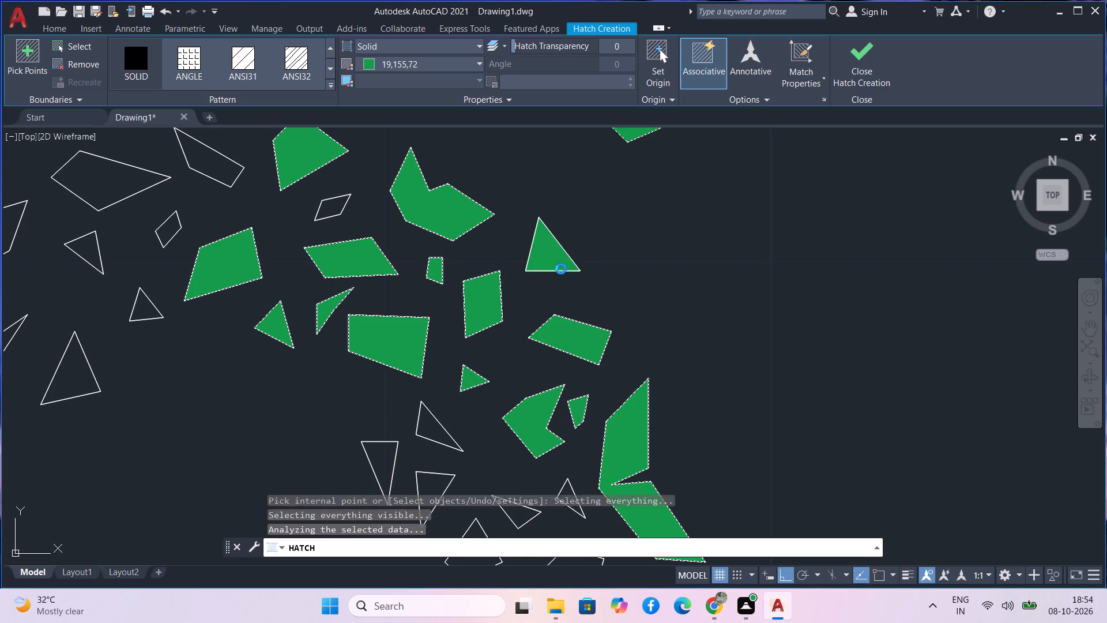
click(332, 207)
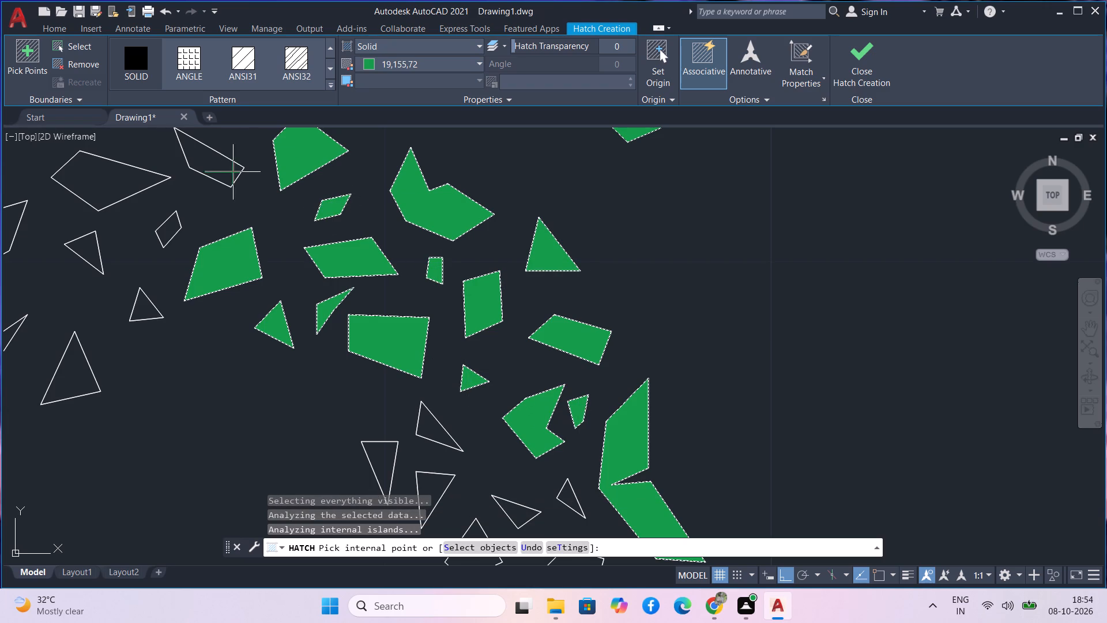
click(233, 172)
click(104, 190)
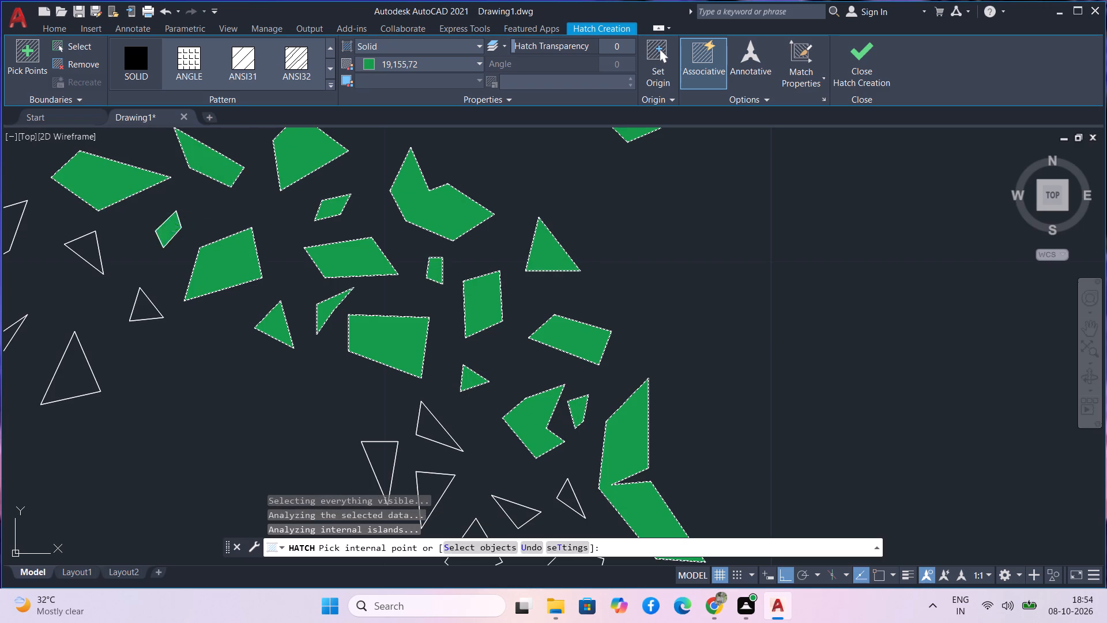
click(175, 227)
click(96, 251)
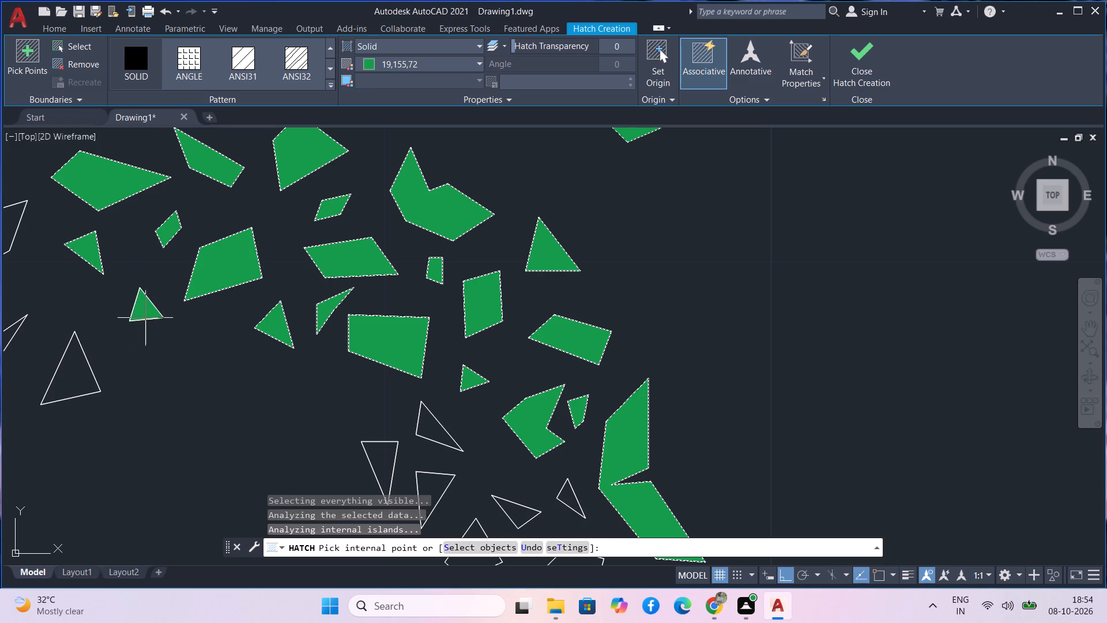
click(145, 318)
click(72, 384)
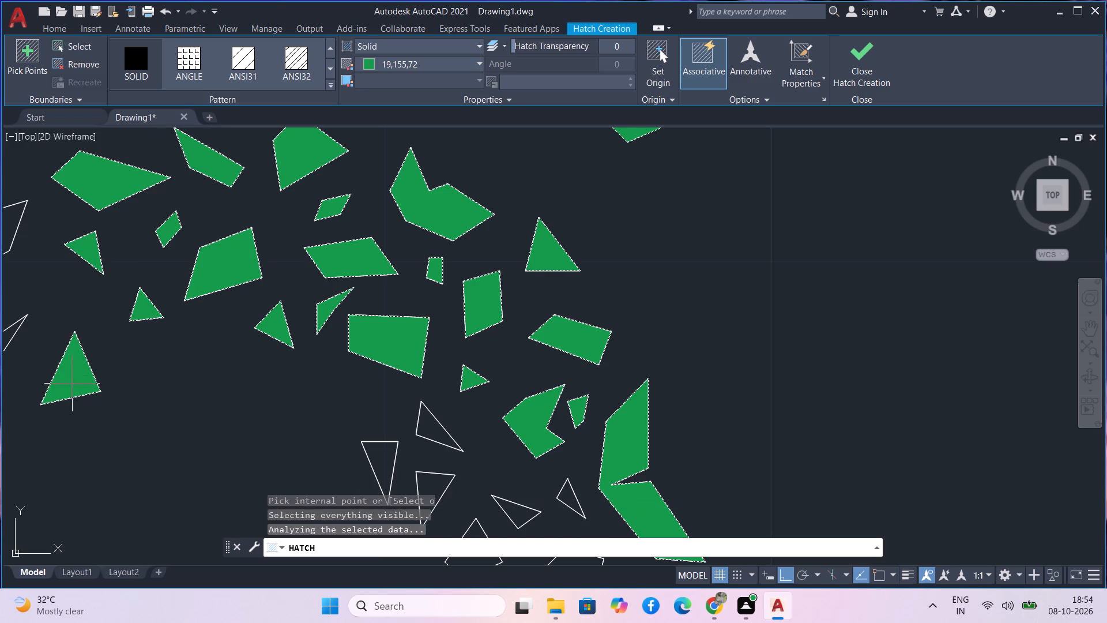
Fill the outer quadrilateral, the thin sliver and the inverted triangle on the round shrub's upper-left edge with solid green.
scroll(51, 351, down, 2)
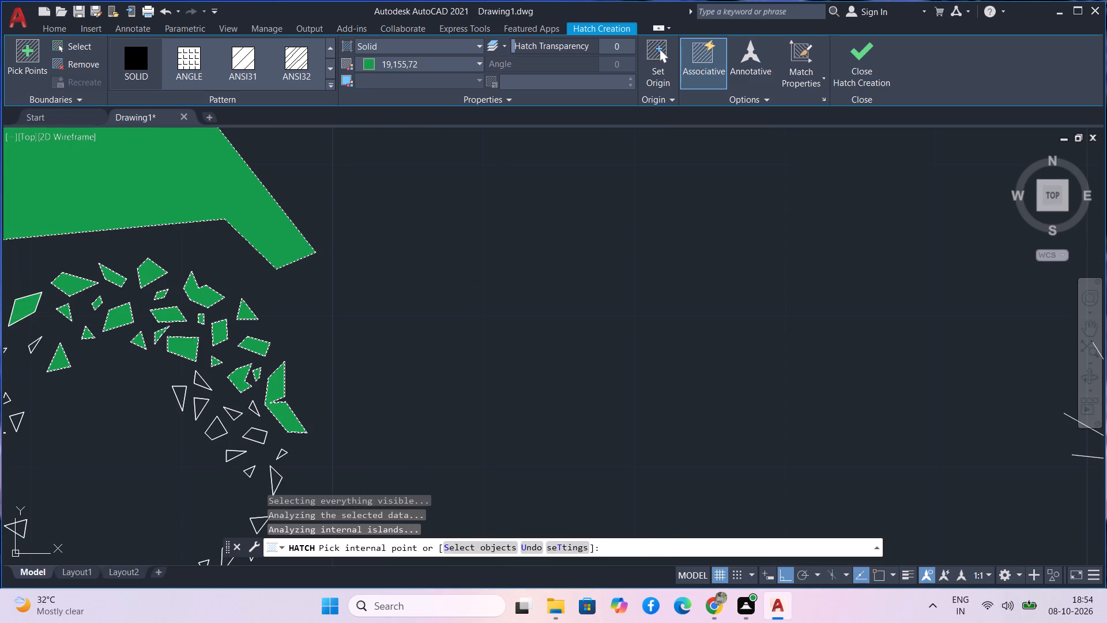
click(27, 306)
scroll(30, 335, up, 5)
middle_drag(49, 331, 91, 302)
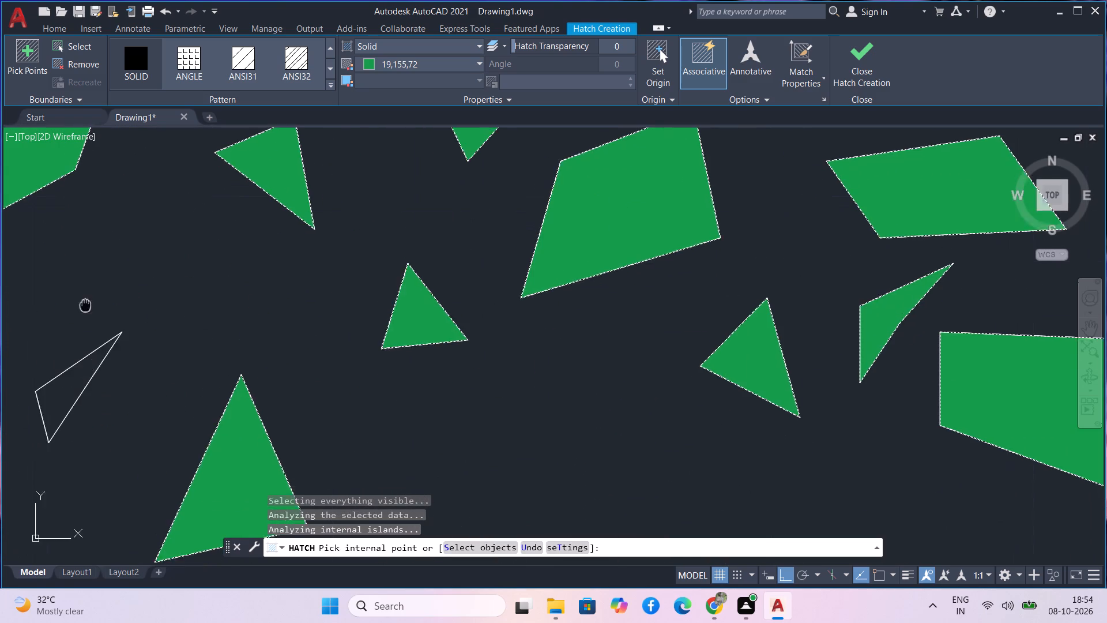
middle_drag(91, 302, 123, 275)
click(123, 340)
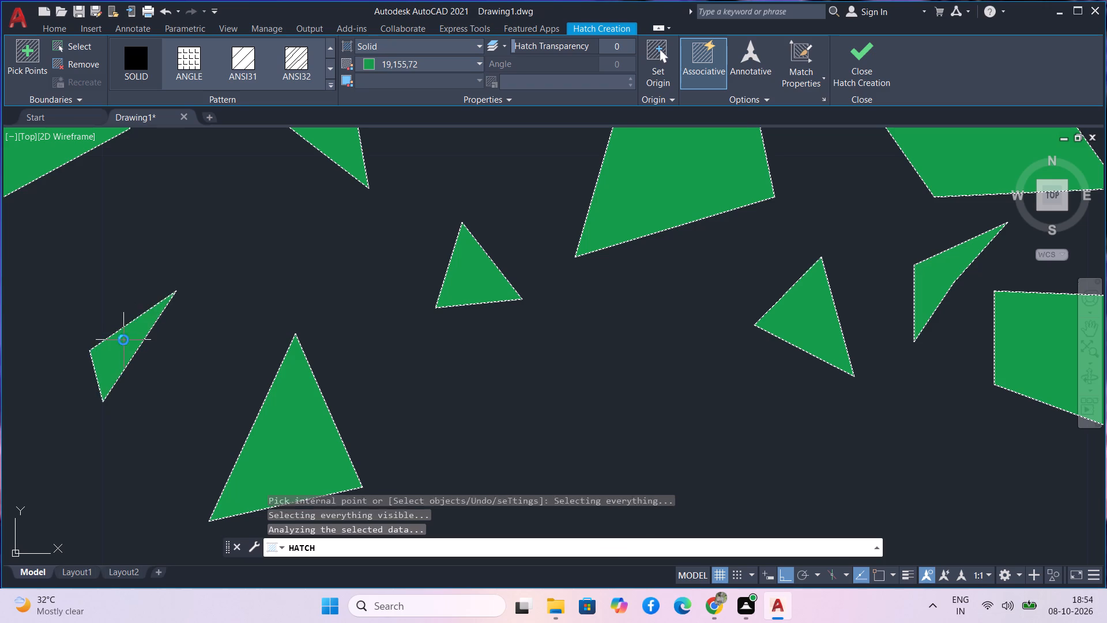
scroll(127, 330, down, 3)
scroll(47, 366, down, 1)
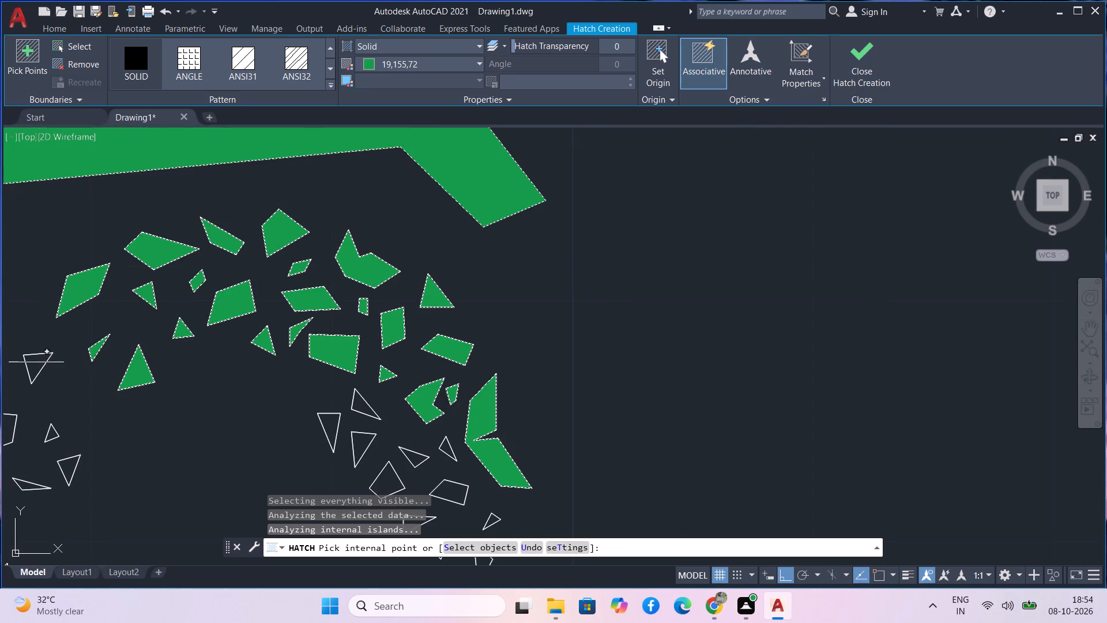
scroll(36, 362, up, 3)
middle_drag(36, 362, 160, 294)
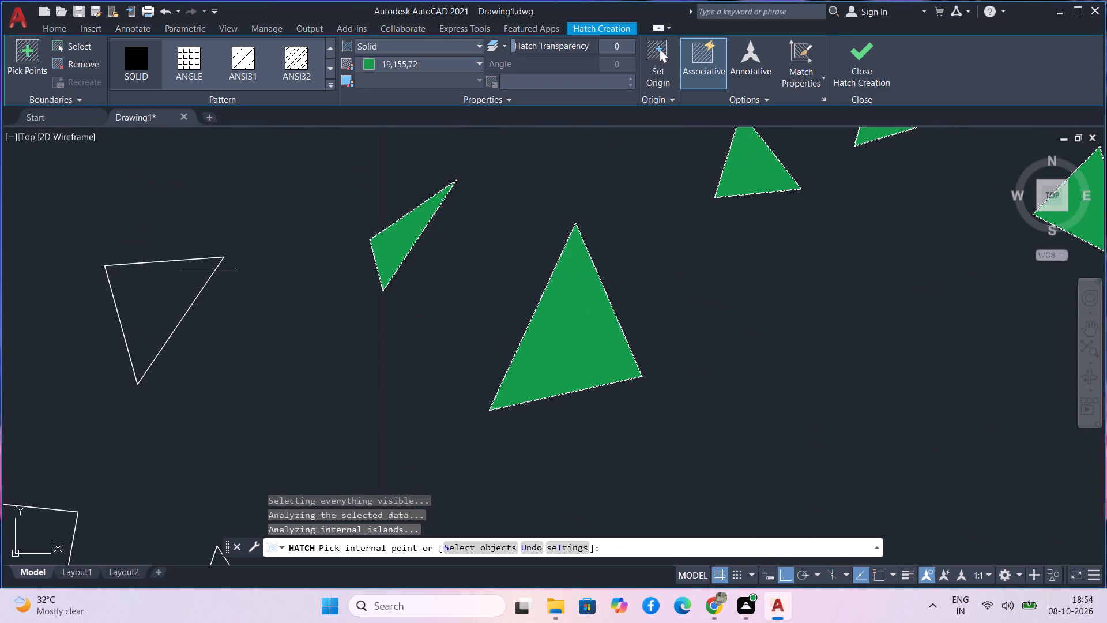
click(122, 304)
Fill the cluster of four leaf pieces on the round shrub's left side with solid green.
scroll(153, 369, down, 4)
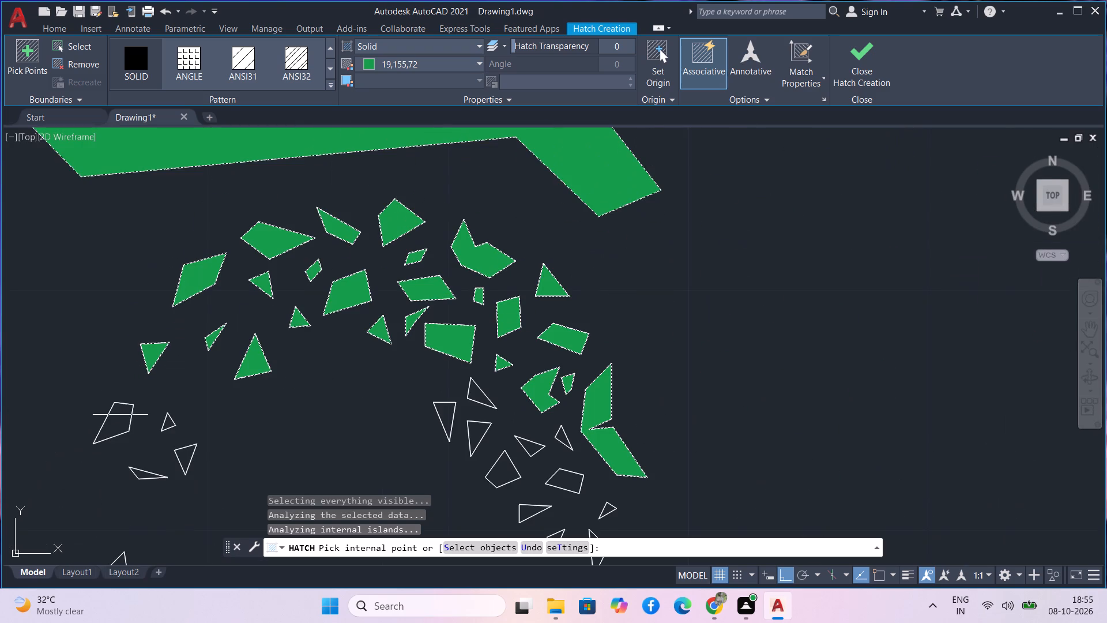
click(112, 422)
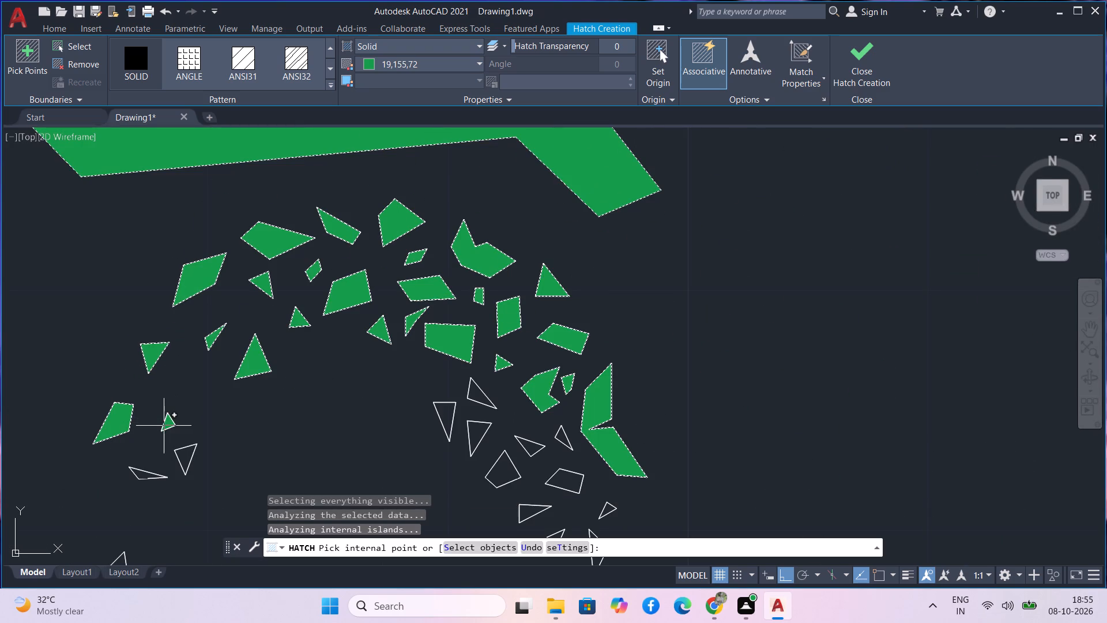
click(164, 426)
click(139, 474)
click(179, 460)
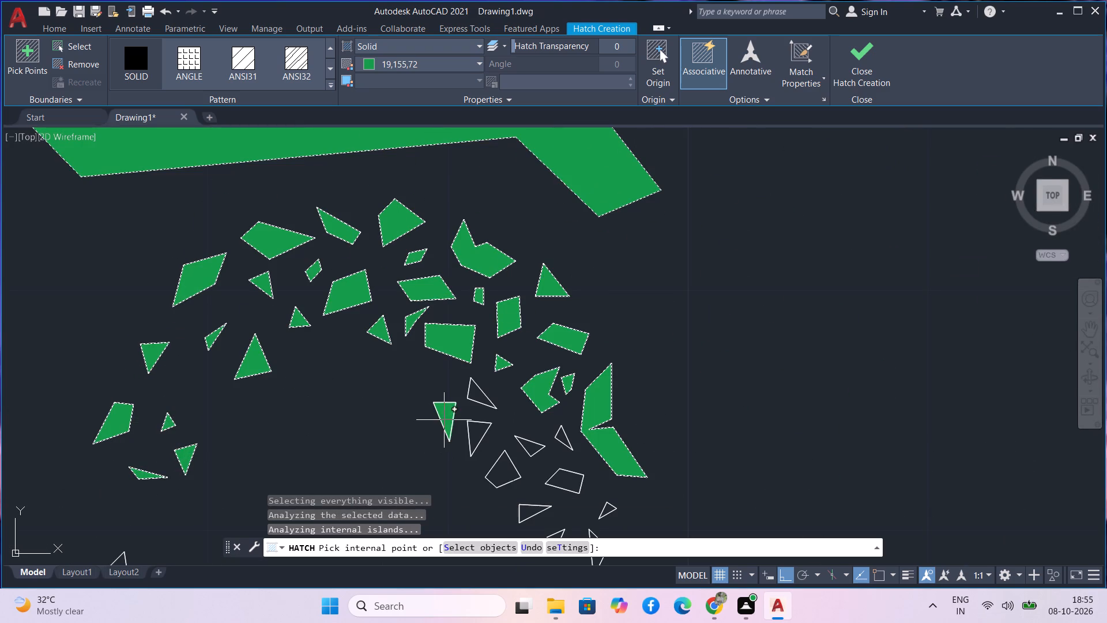
Fill six inner leaf pieces on the right side of the round shrub with solid green.
click(450, 412)
click(472, 393)
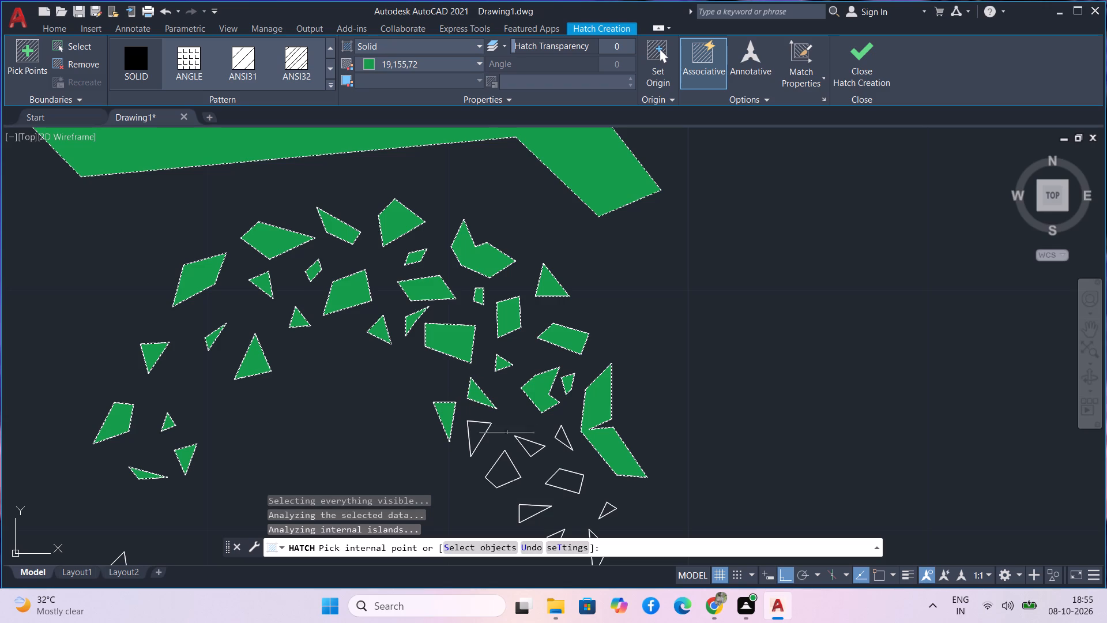
click(471, 437)
click(497, 481)
click(528, 446)
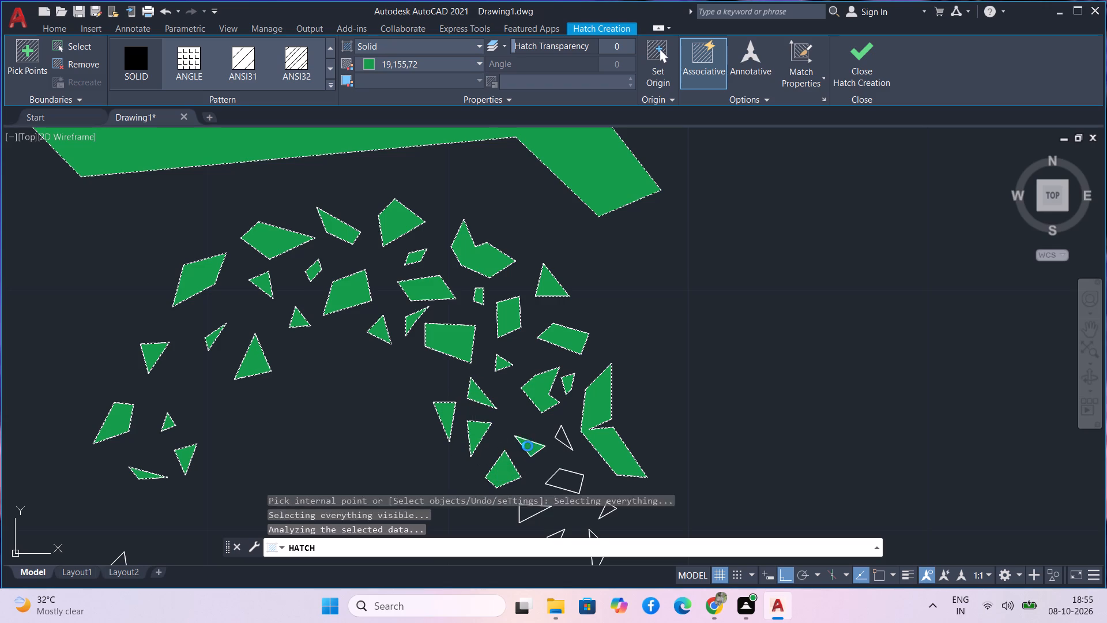
scroll(560, 440, up, 3)
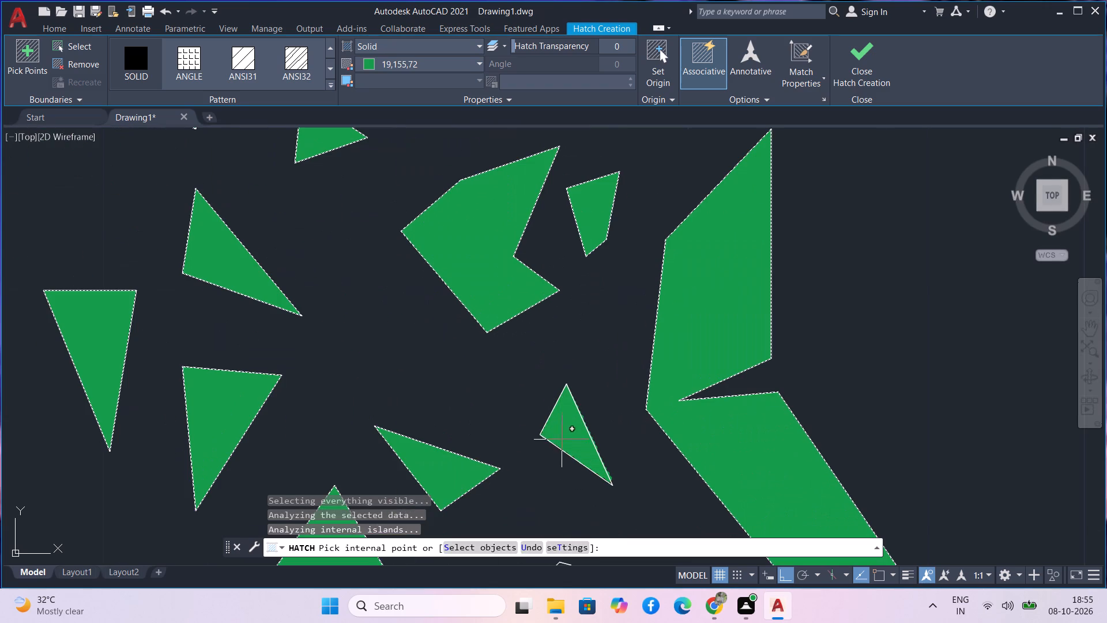
click(563, 437)
Fill five more leaf pieces just below that cluster on the round shrub's right side with solid green.
scroll(567, 461, down, 3)
middle_drag(579, 517, 574, 509)
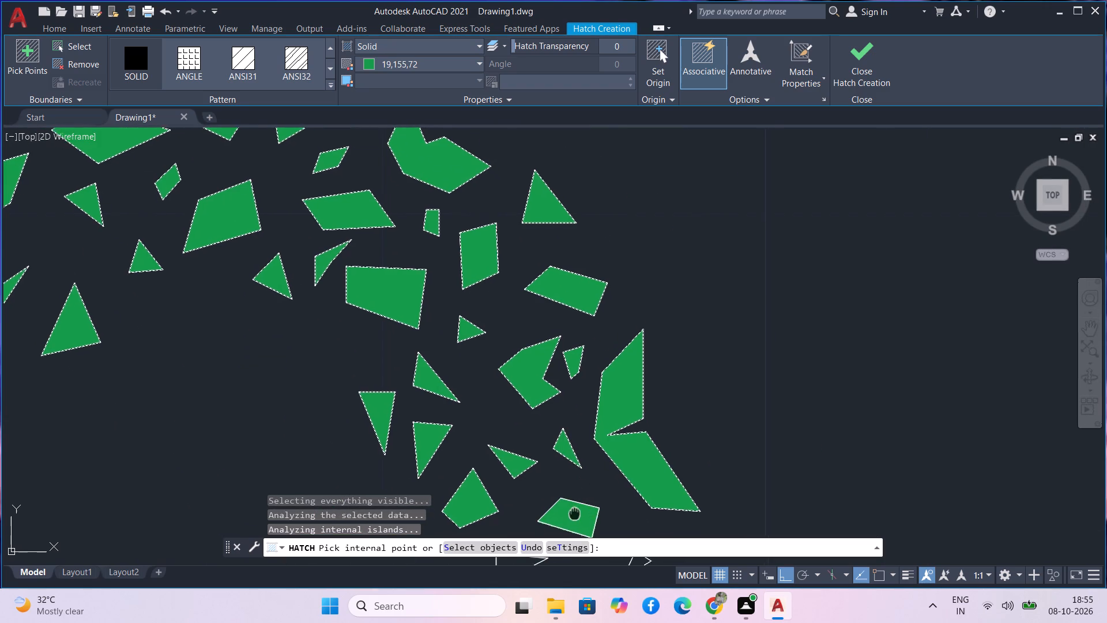
middle_drag(574, 509, 541, 356)
click(541, 364)
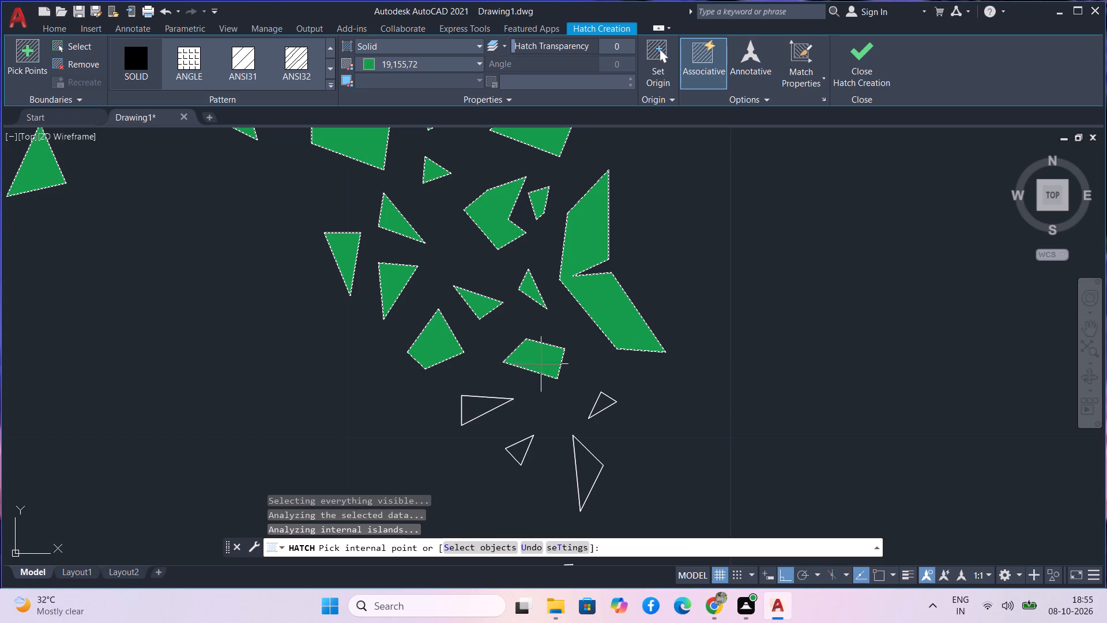
click(483, 405)
click(519, 449)
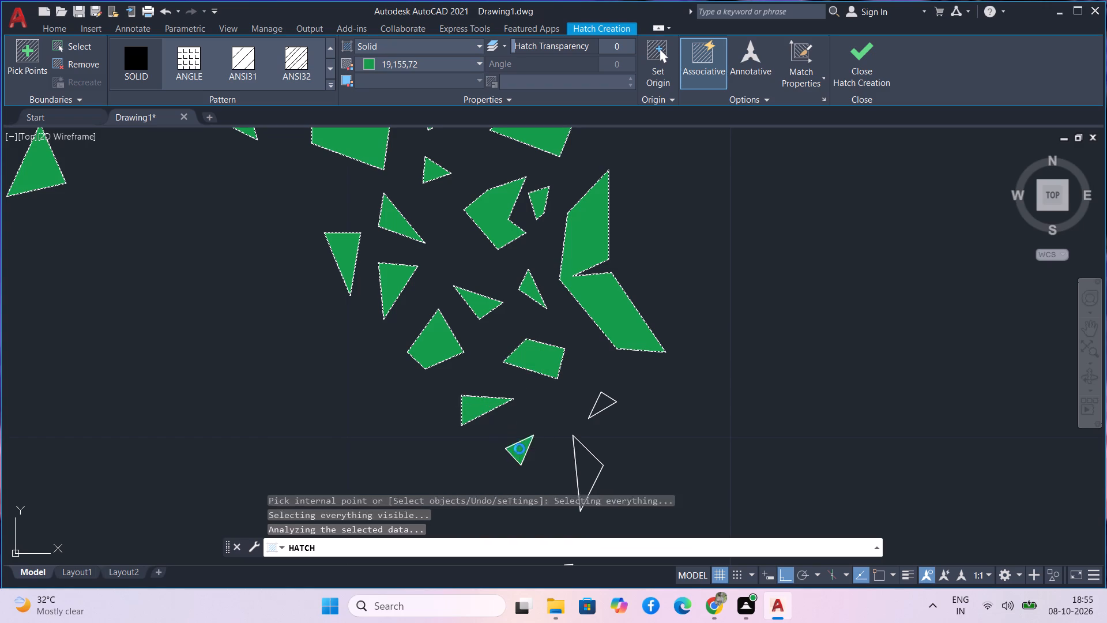
click(590, 466)
scroll(614, 389, up, 1)
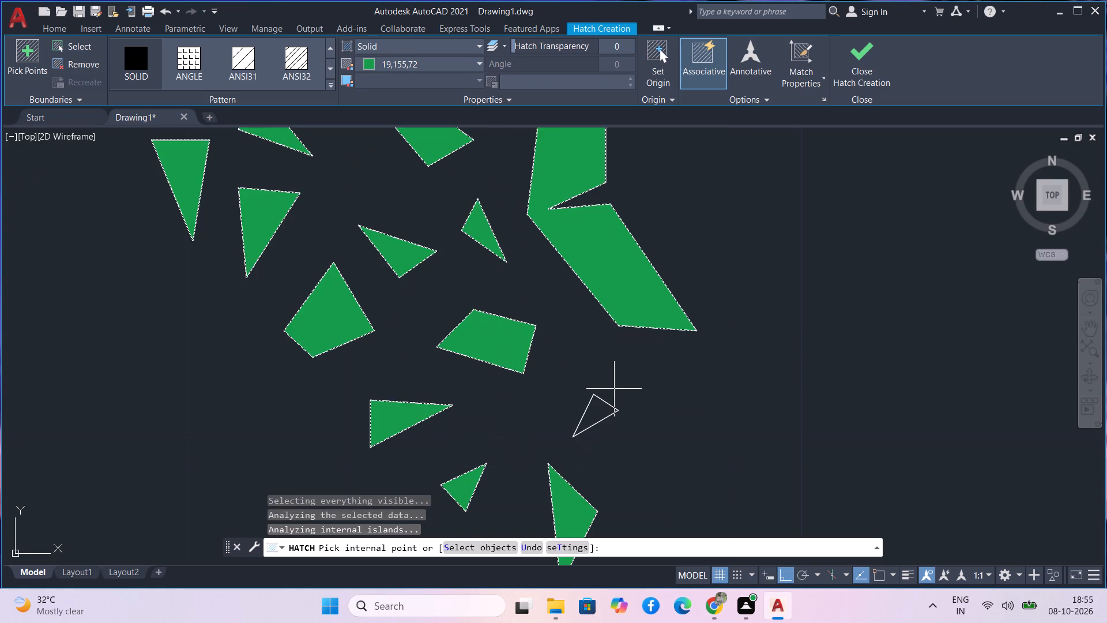
scroll(607, 422, up, 2)
click(585, 400)
Fill six leaf pieces along the lower-right arc of the round shrub with solid green.
scroll(585, 400, down, 5)
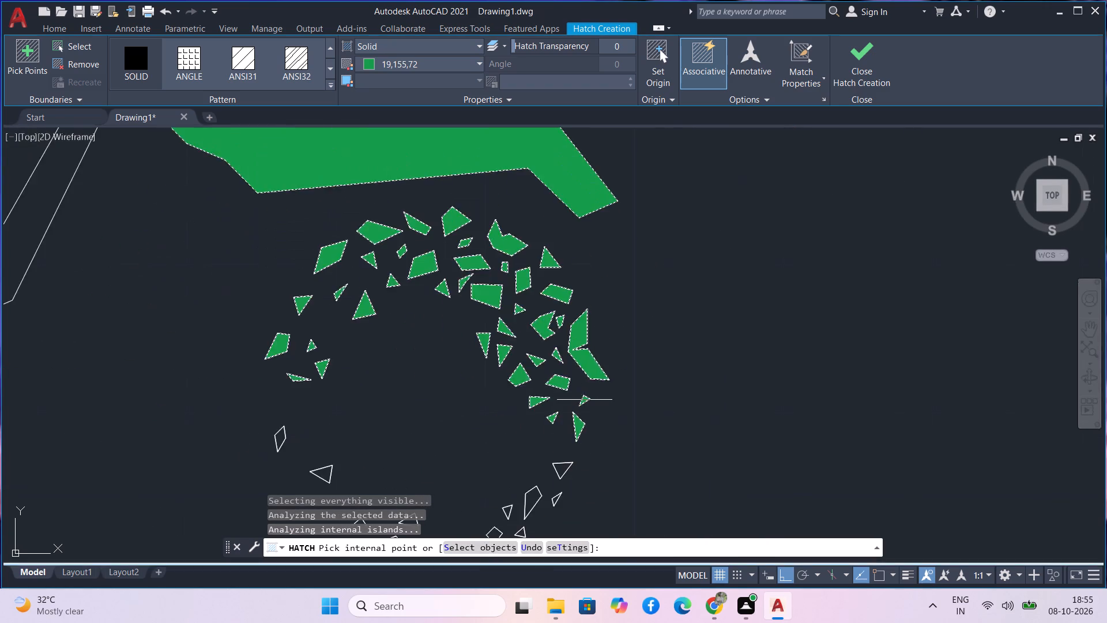
scroll(585, 400, down, 3)
scroll(579, 429, up, 6)
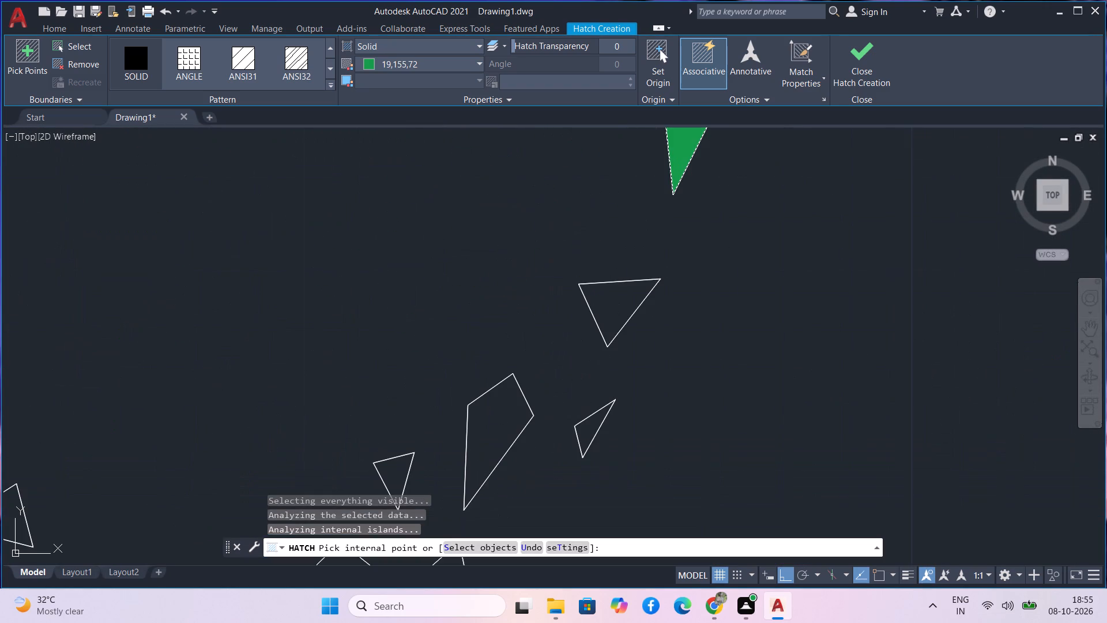
click(616, 299)
click(599, 422)
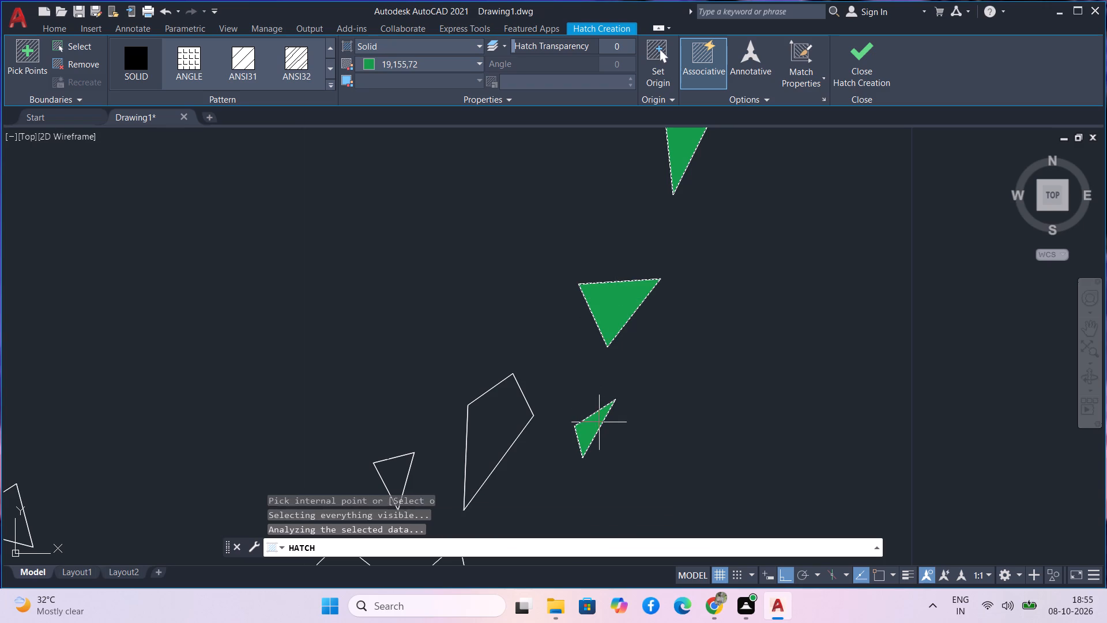
click(491, 431)
scroll(489, 430, down, 1)
middle_drag(489, 430, 551, 313)
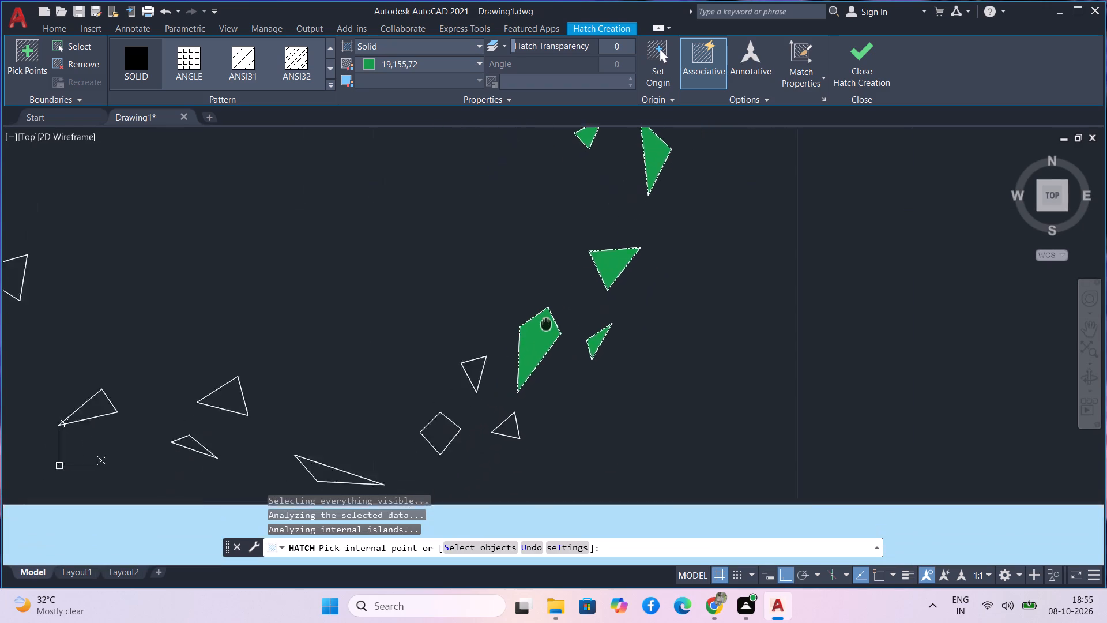
middle_drag(551, 313, 568, 279)
click(505, 303)
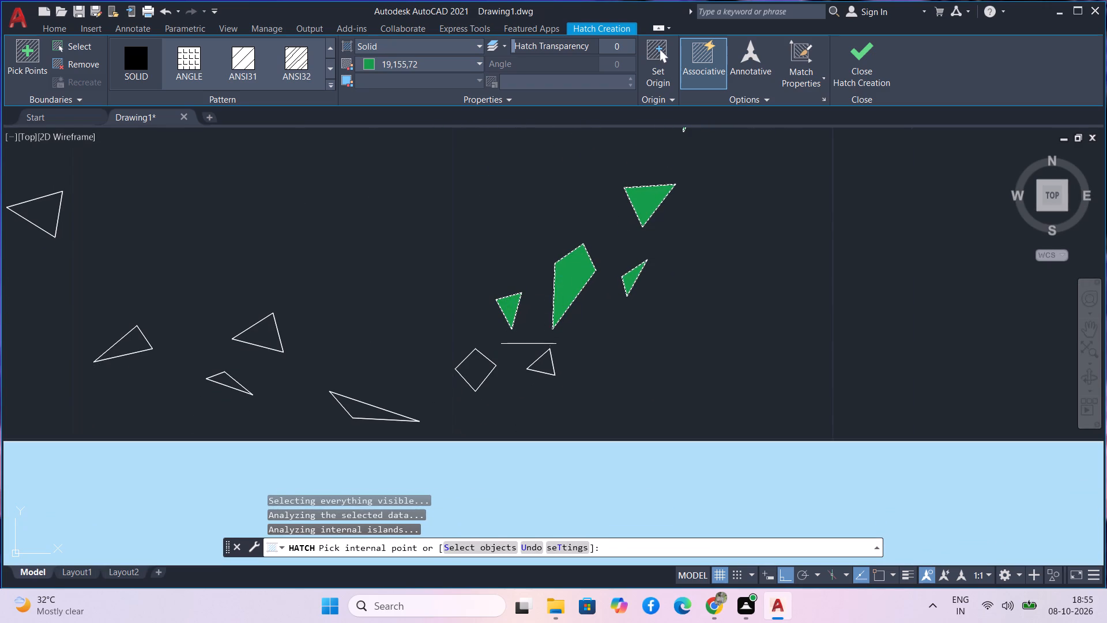
click(539, 363)
click(474, 367)
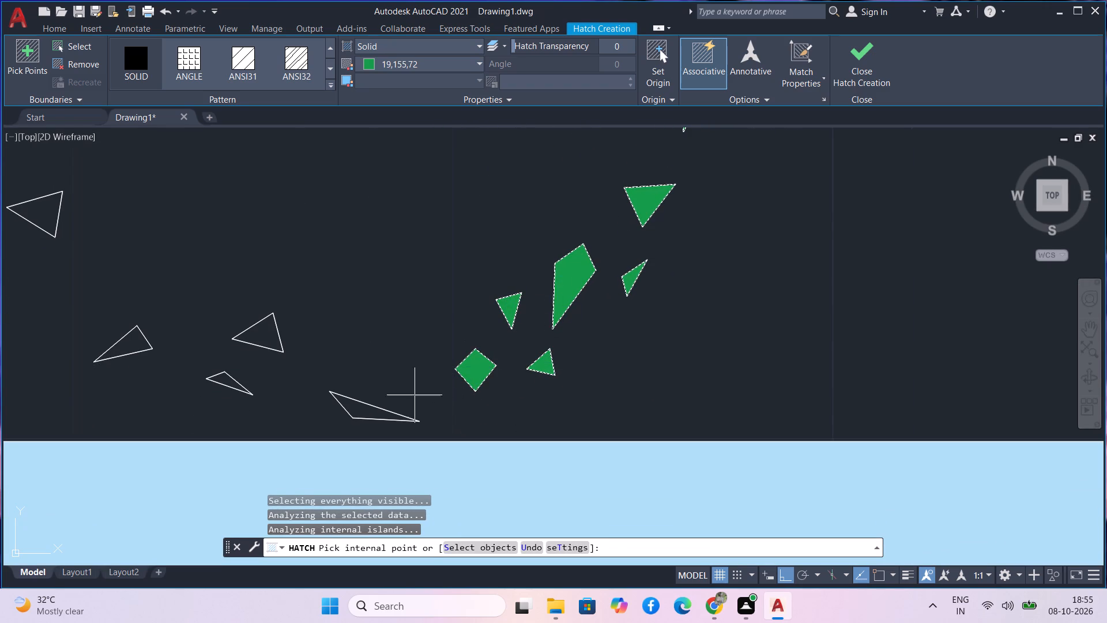
Fill the remaining six leaf pieces along the bottom and lower-left arc of the round shrub with solid green.
click(374, 411)
click(276, 330)
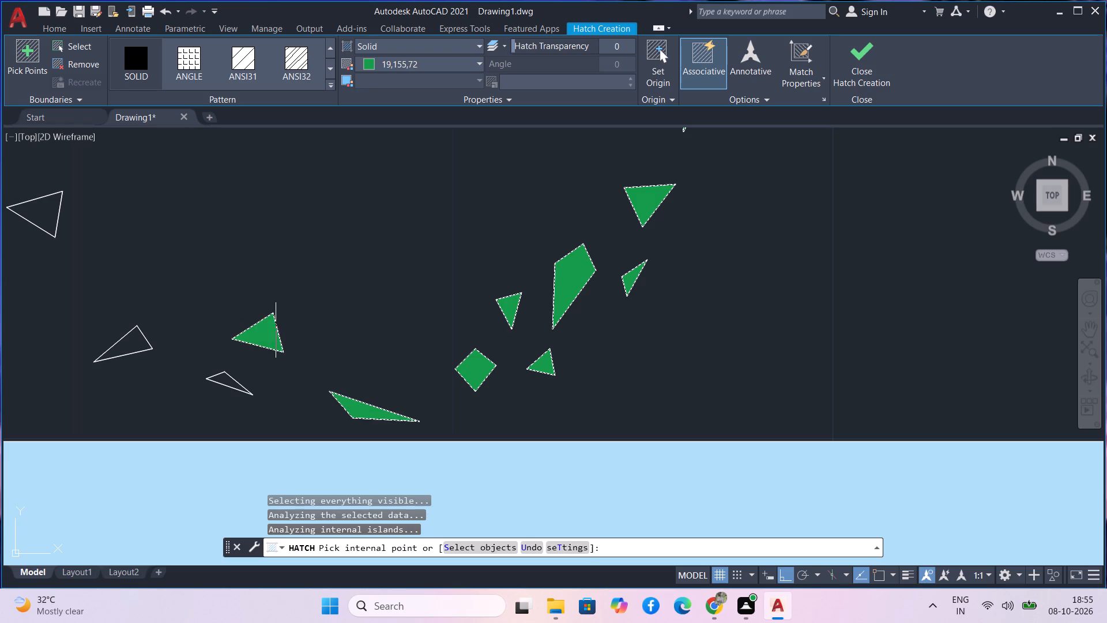
scroll(220, 380, up, 2)
click(223, 377)
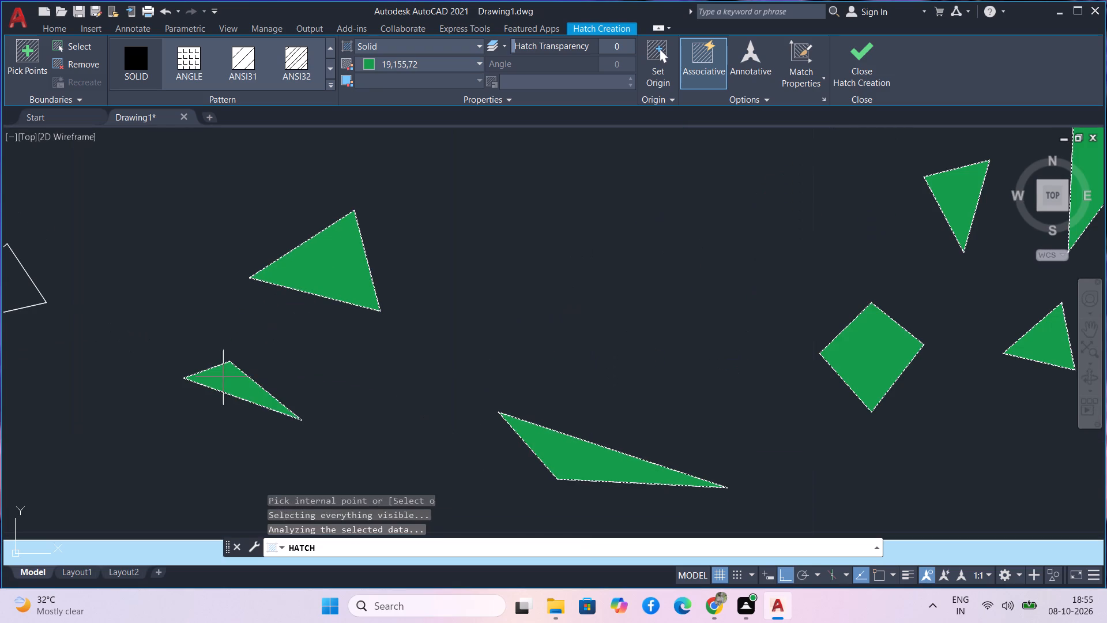
scroll(77, 329, down, 1)
middle_drag(76, 329, 247, 348)
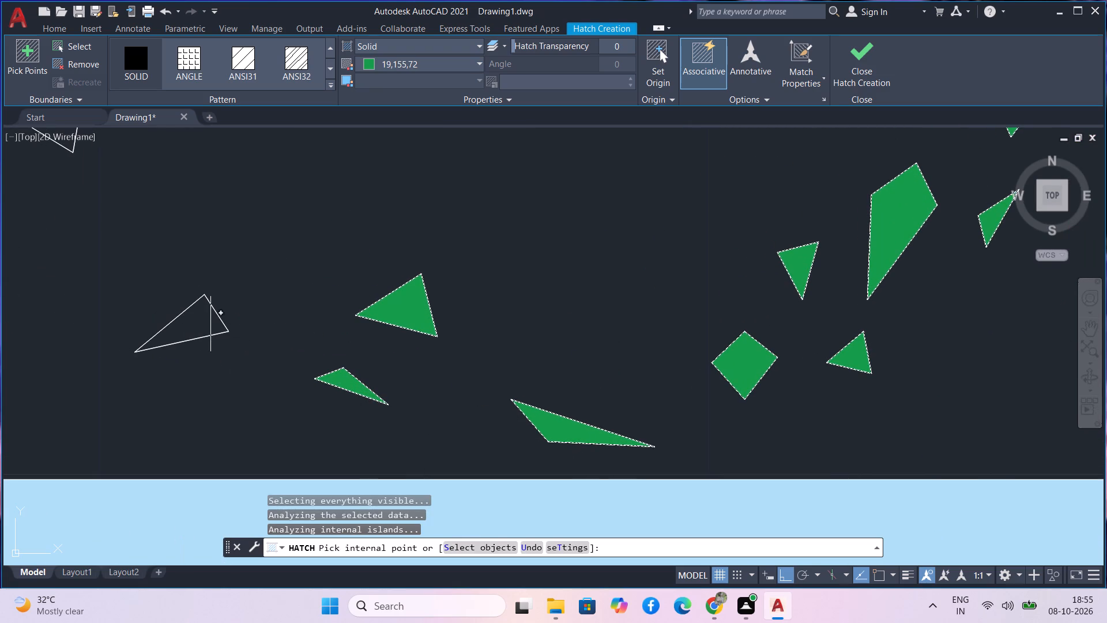
click(200, 330)
scroll(189, 329, down, 3)
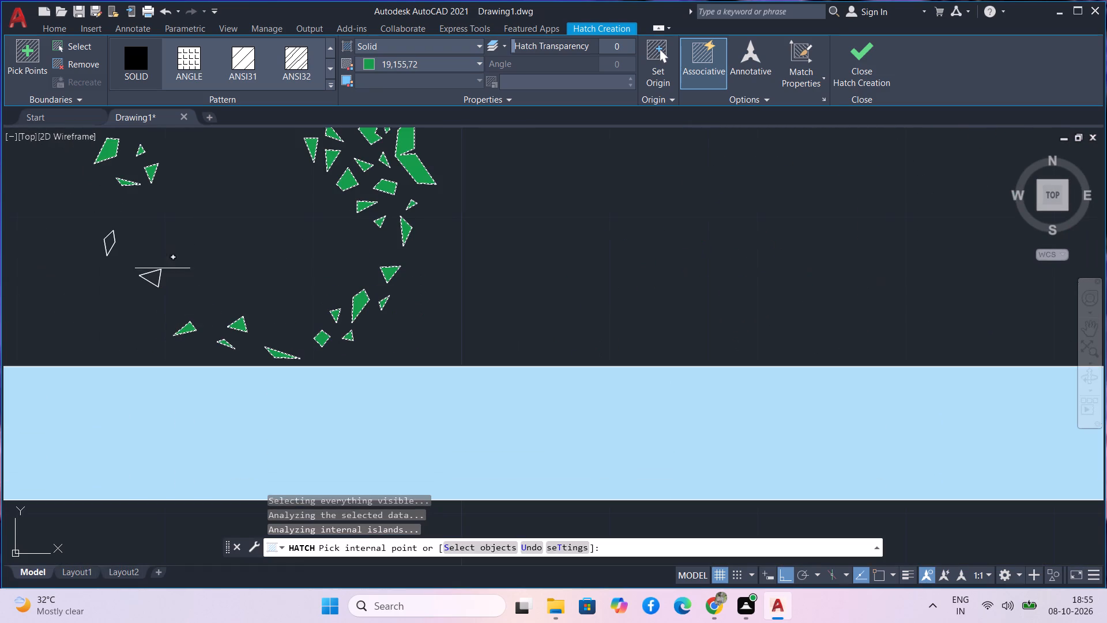
scroll(155, 278, up, 2)
click(153, 276)
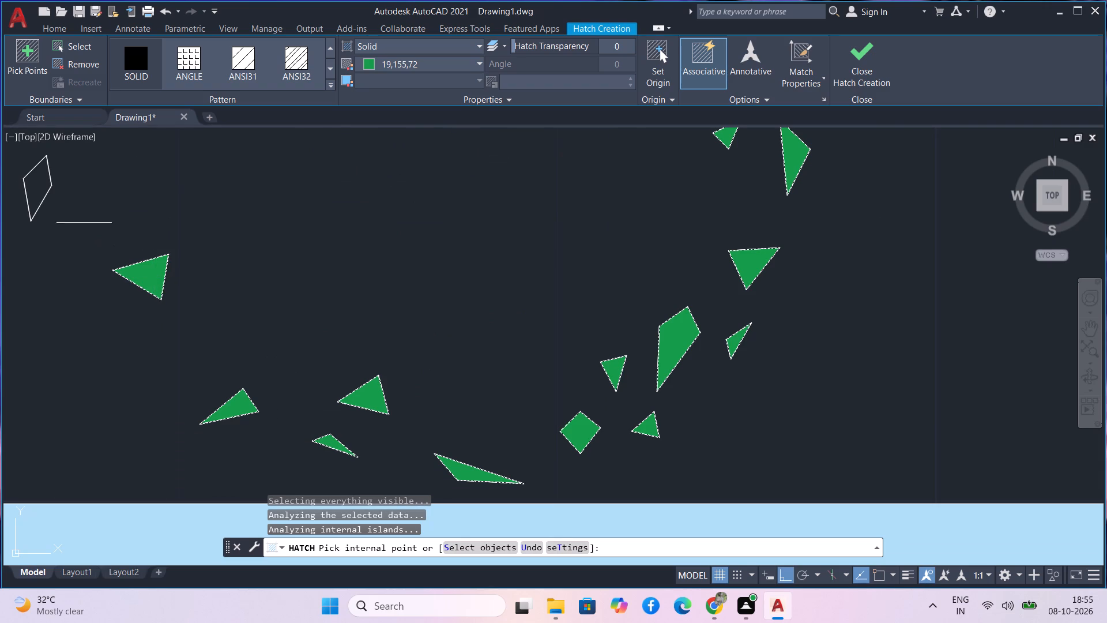
click(37, 186)
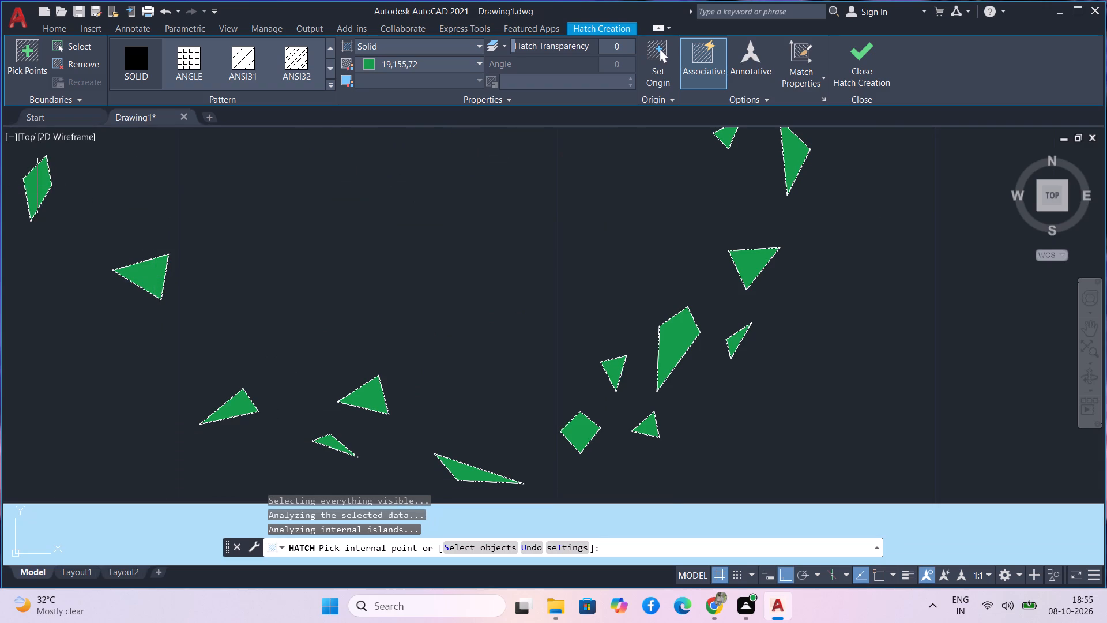
scroll(97, 230, down, 2)
middle_drag(187, 174, 238, 246)
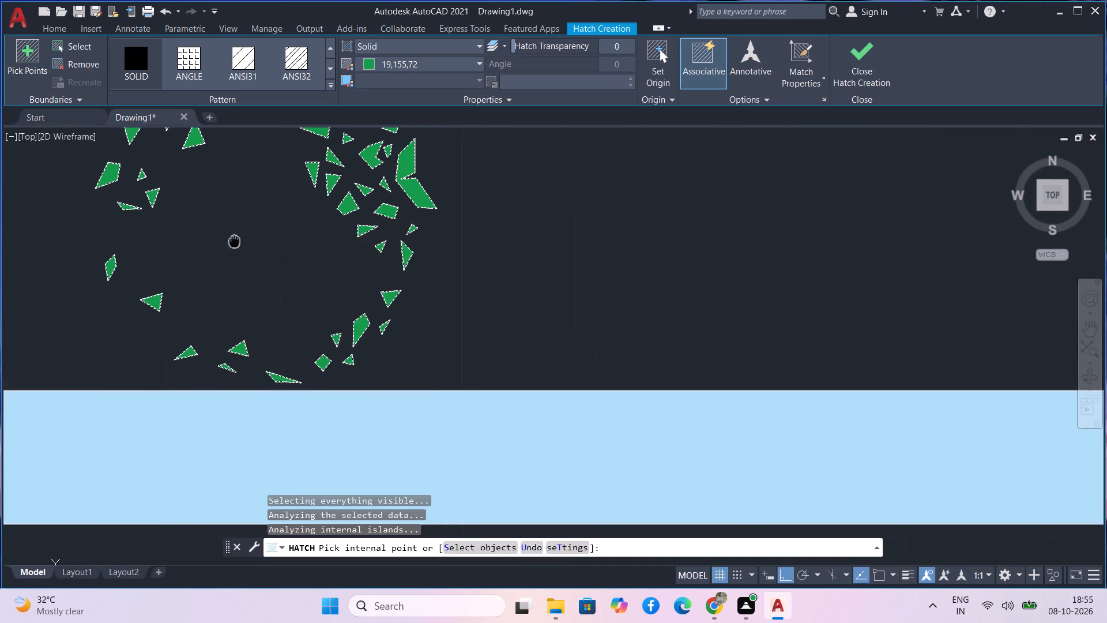
middle_drag(238, 246, 251, 259)
scroll(251, 259, down, 2)
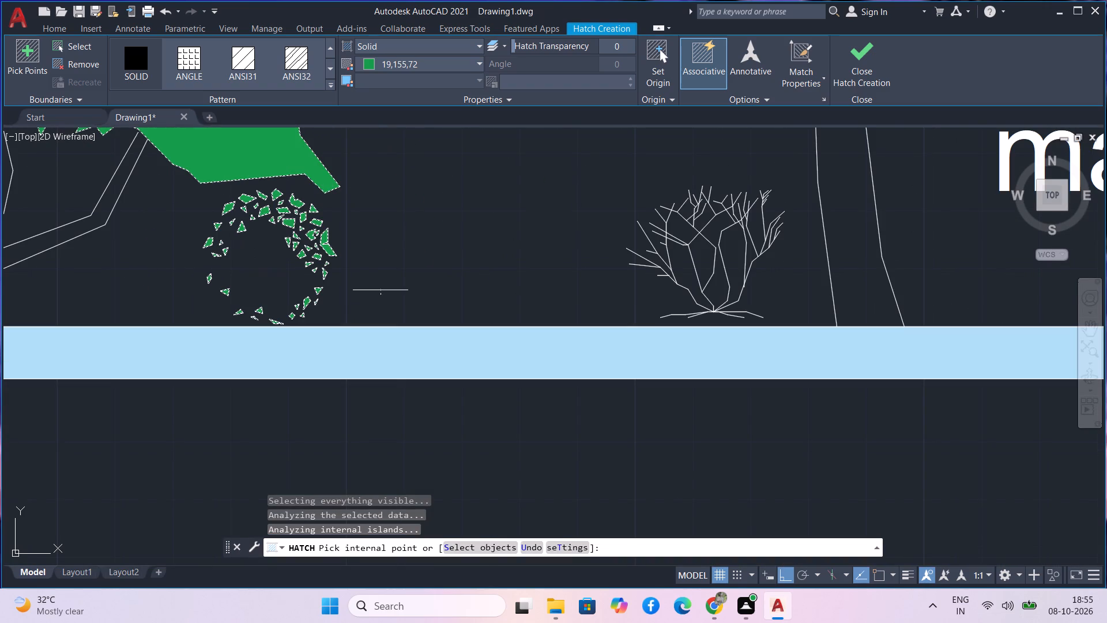
Fill four leaf pieces on the right edge of the second round shrub, up and left of the tree, with solid green 19,155,72.
middle_drag(178, 217, 344, 238)
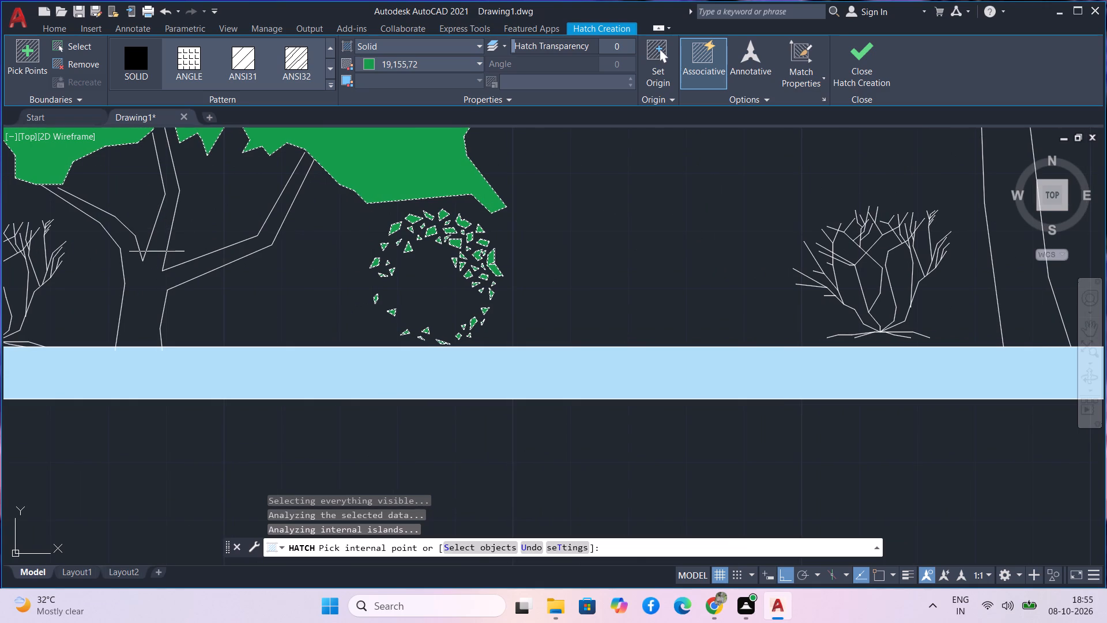
scroll(157, 252, down, 3)
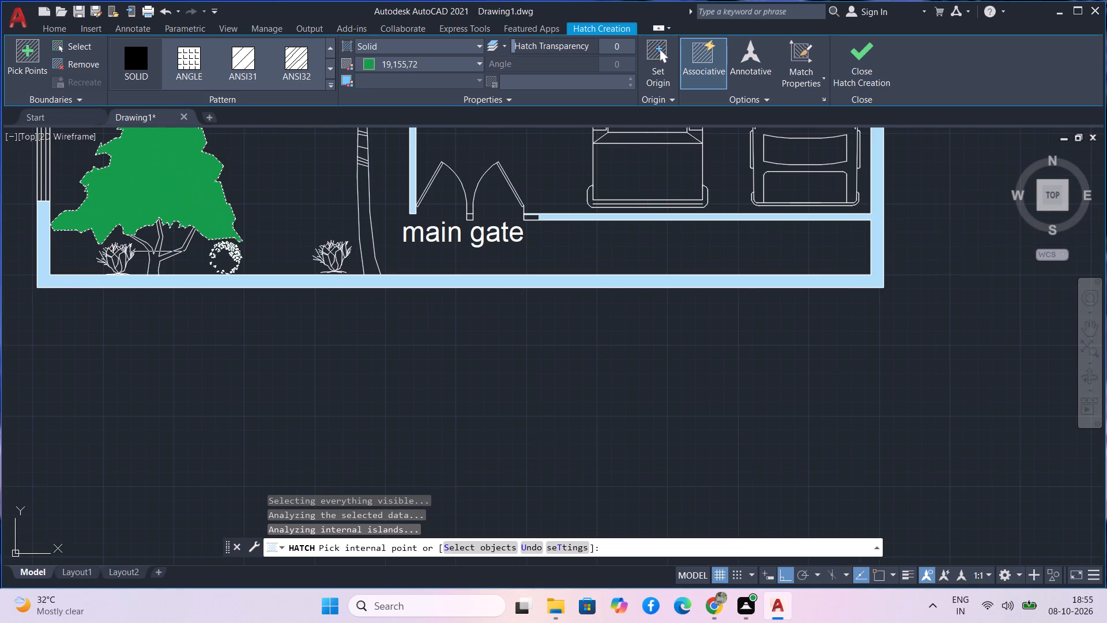
scroll(210, 253, up, 3)
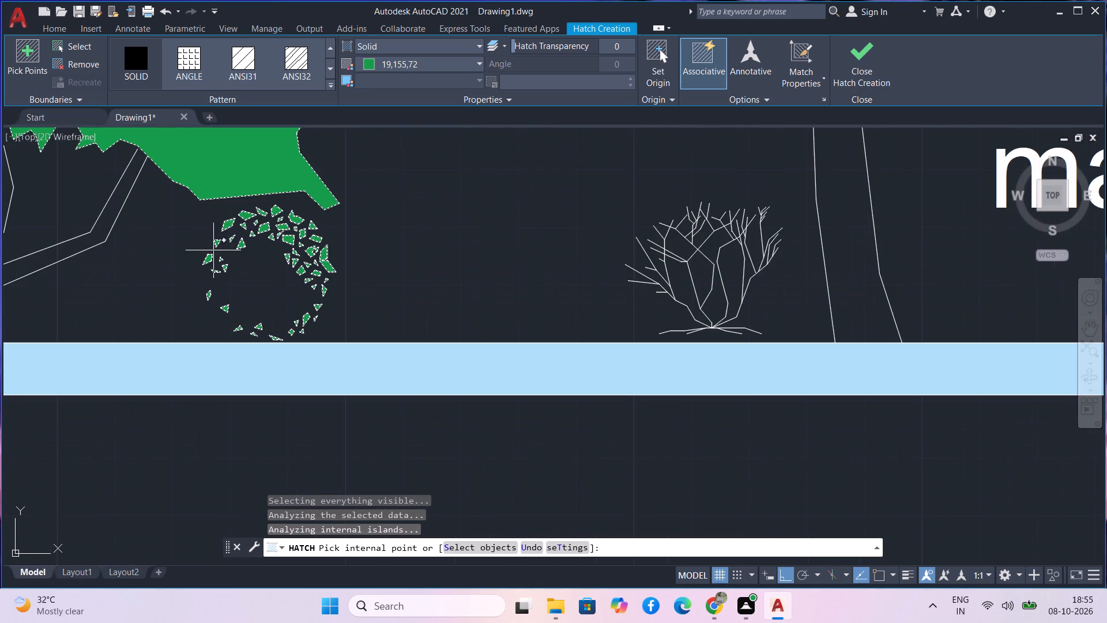
middle_drag(180, 189, 296, 348)
scroll(233, 265, down, 2)
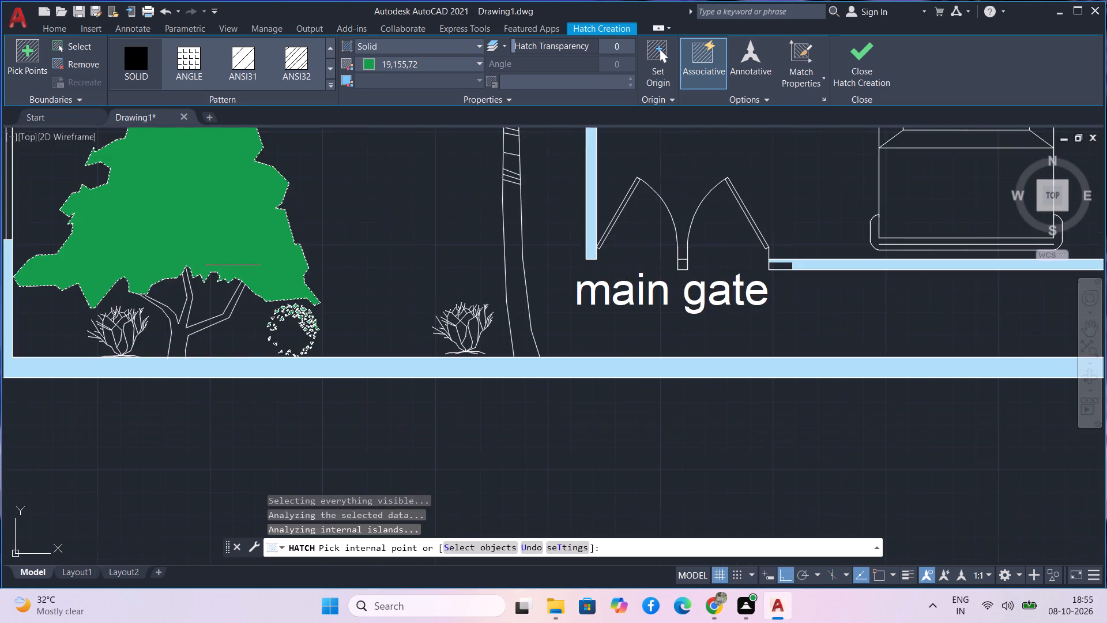
scroll(191, 224, down, 1)
middle_drag(191, 224, 258, 354)
scroll(187, 227, up, 3)
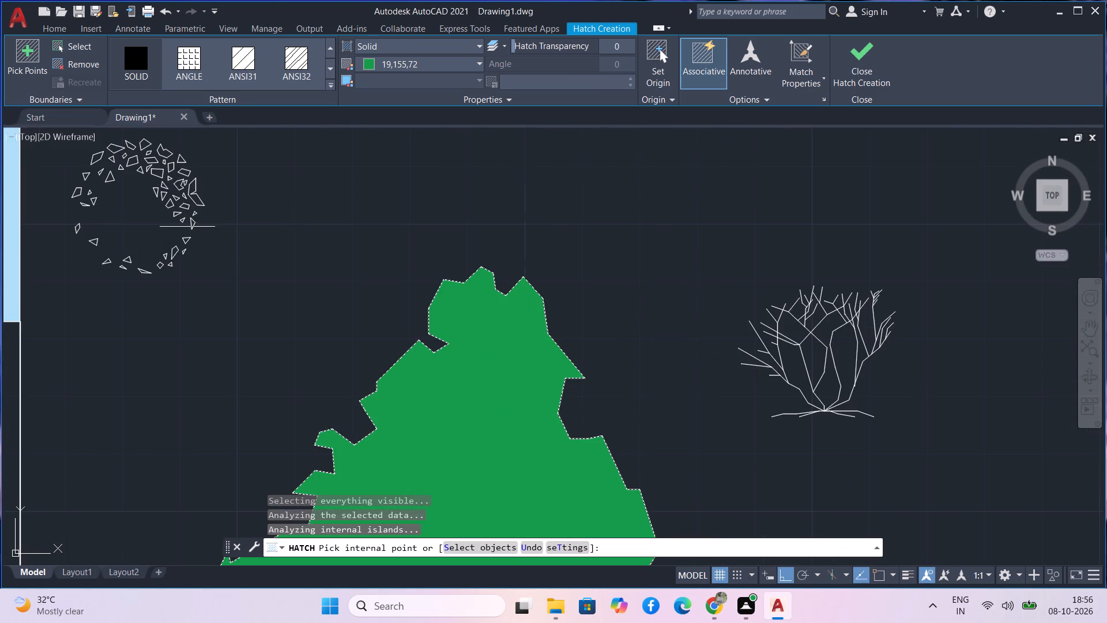
scroll(172, 183, up, 2)
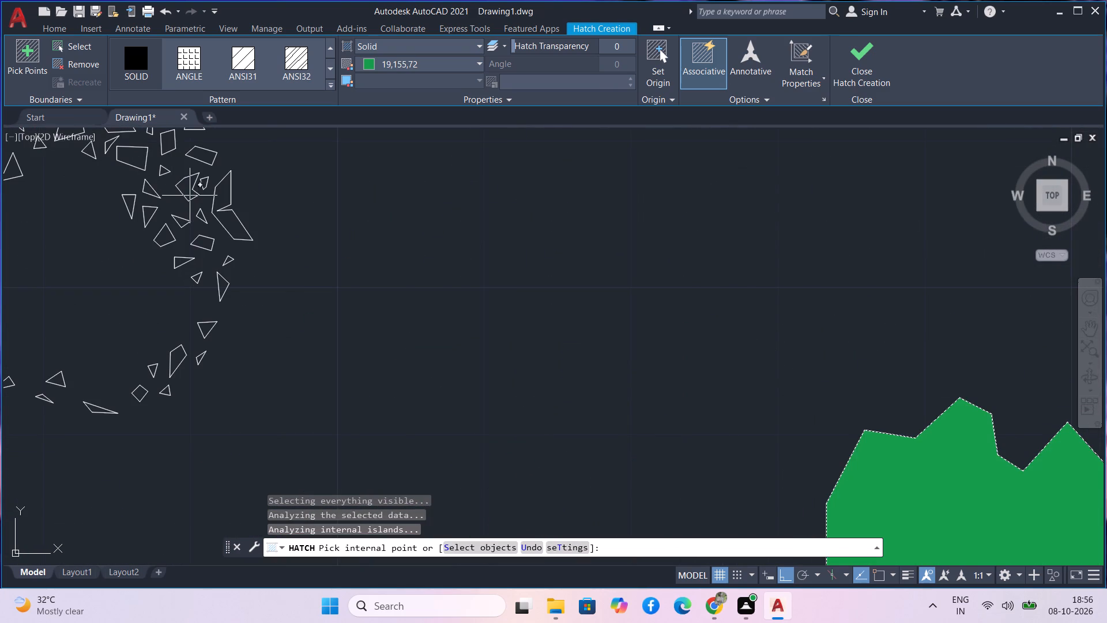
click(185, 182)
click(195, 157)
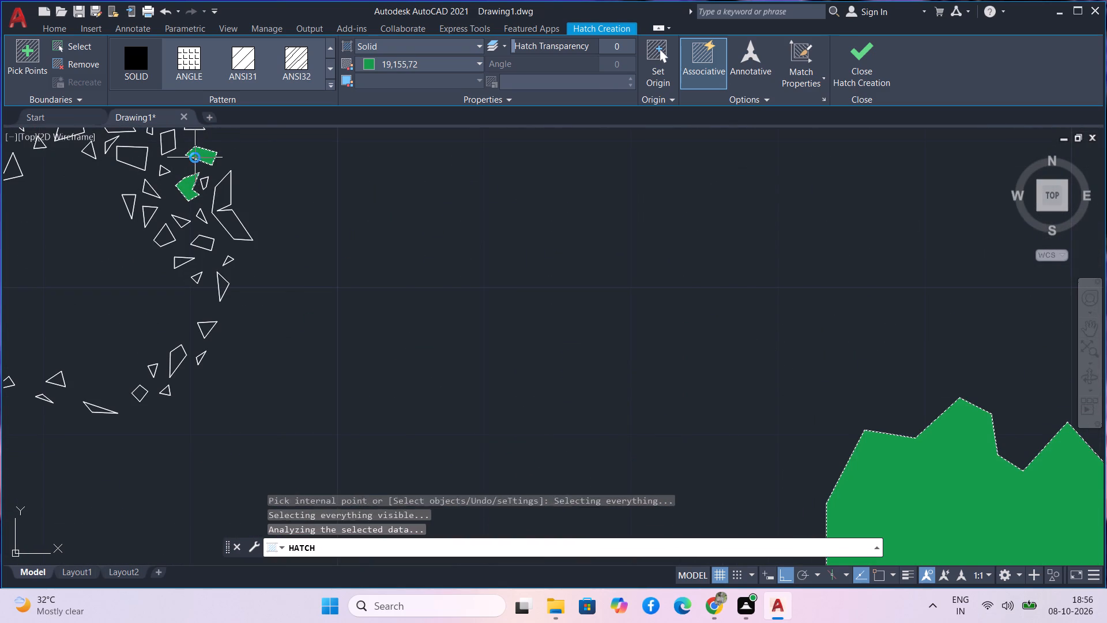
click(221, 201)
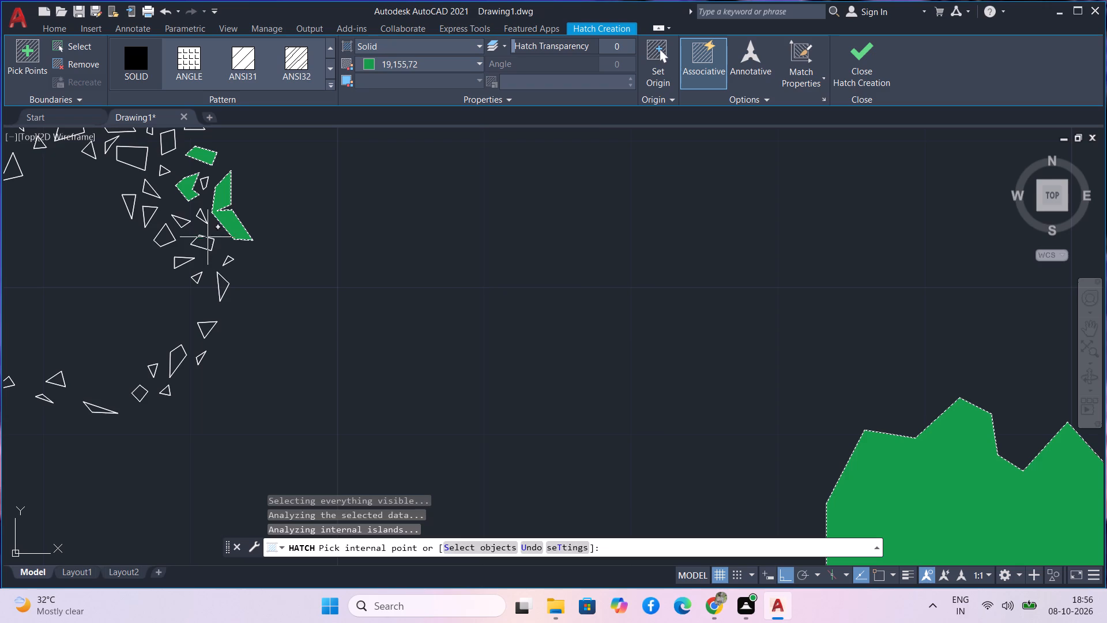
click(205, 245)
Fill seven more leaf pieces around and just below those on the second round shrub's right side with solid green.
scroll(206, 219, up, 3)
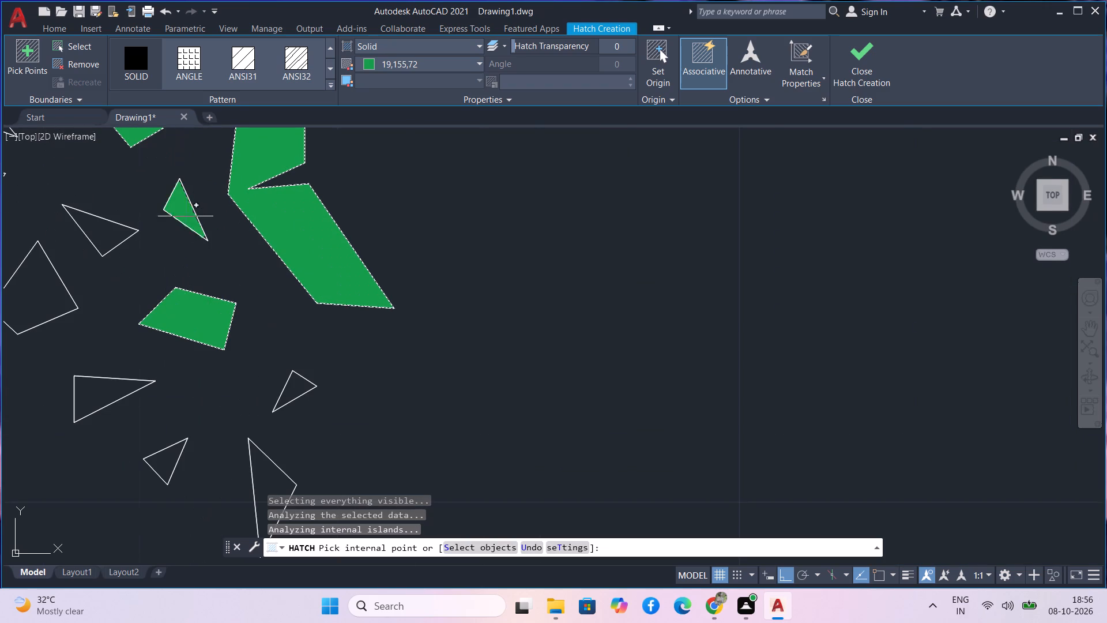
click(186, 216)
click(287, 396)
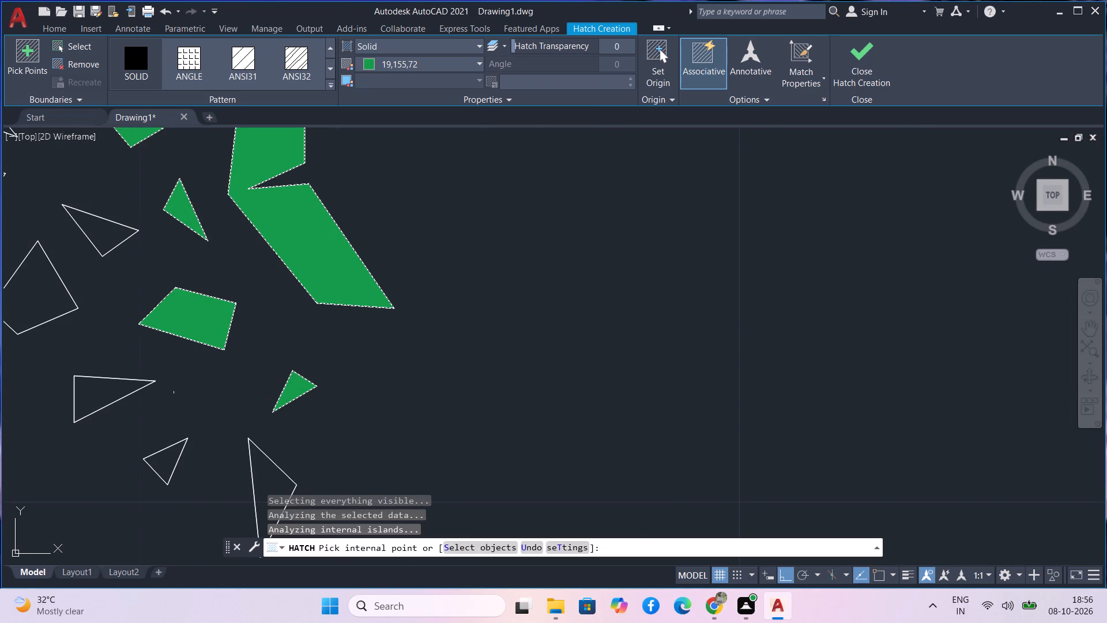
click(108, 396)
click(53, 301)
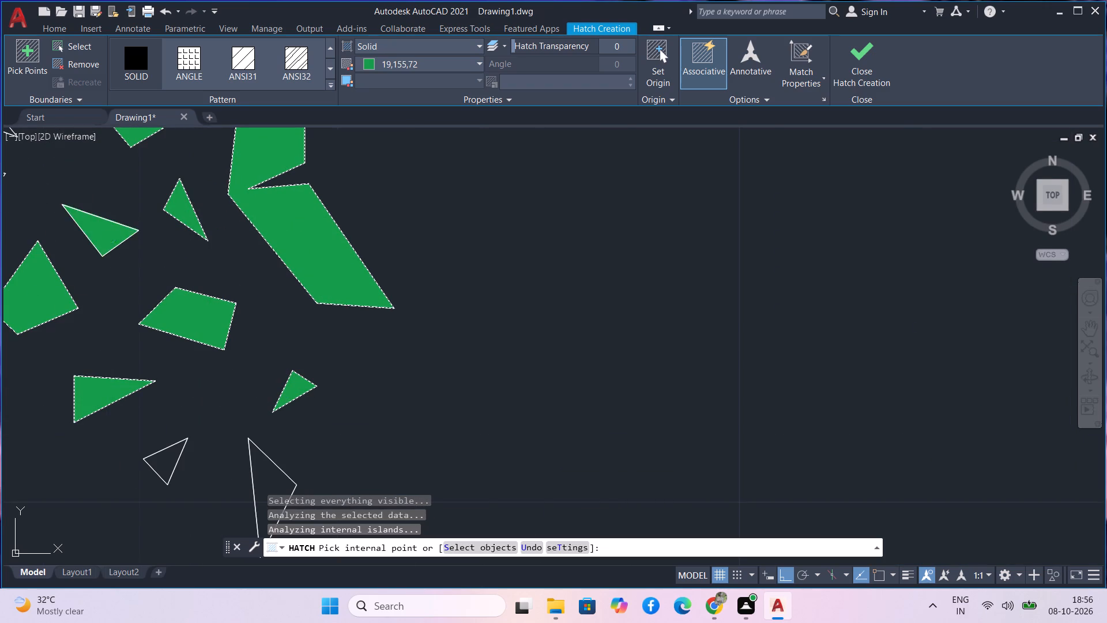
click(111, 238)
click(159, 466)
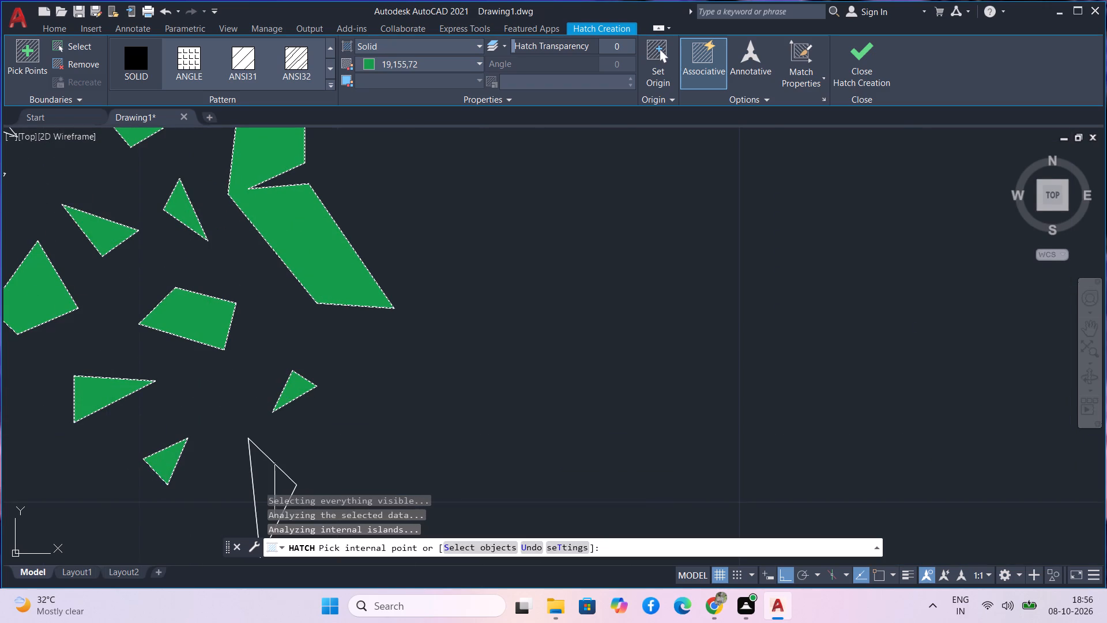
click(277, 483)
Fill six leaf pieces along the upper-right arc of the second round shrub with solid green, including the small ones.
scroll(273, 483, down, 2)
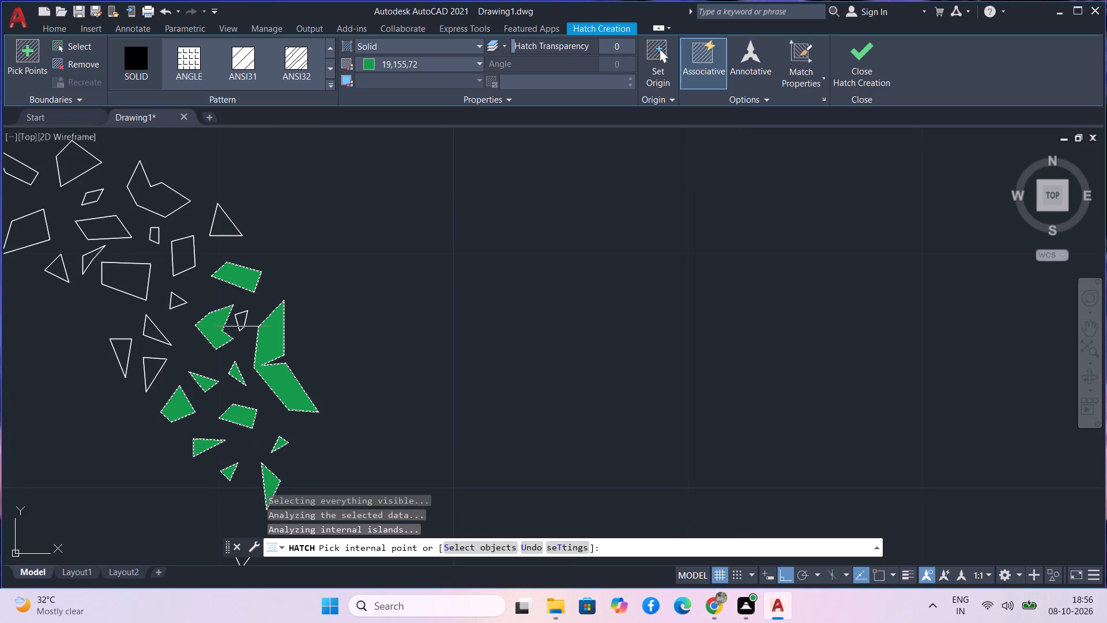
scroll(242, 321, up, 2)
click(234, 316)
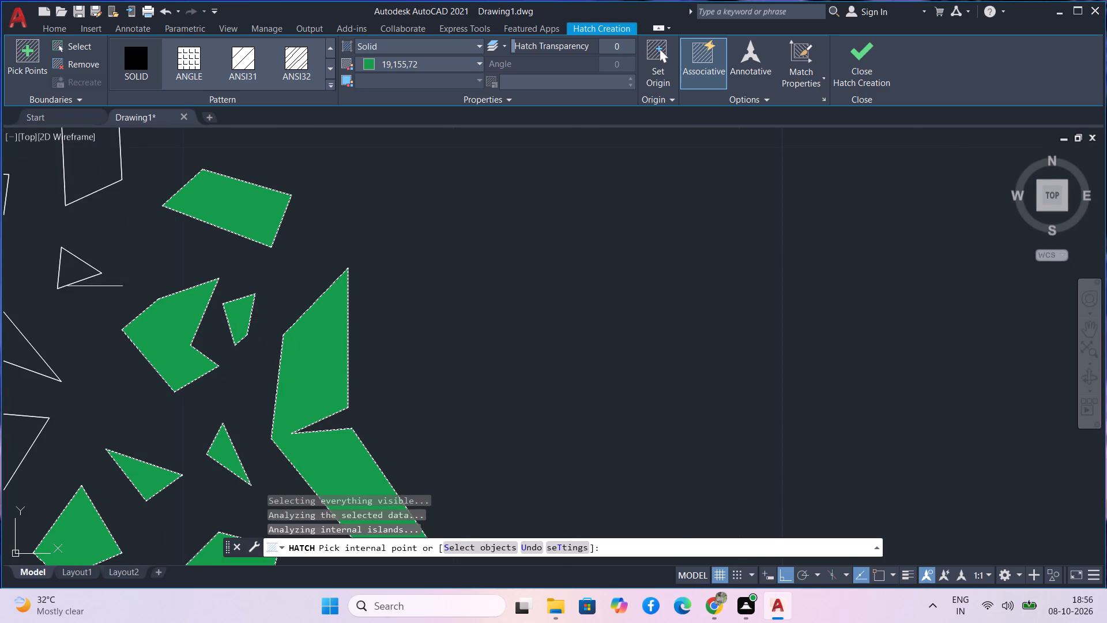
click(72, 274)
scroll(72, 274, down, 1)
middle_drag(72, 274, 188, 359)
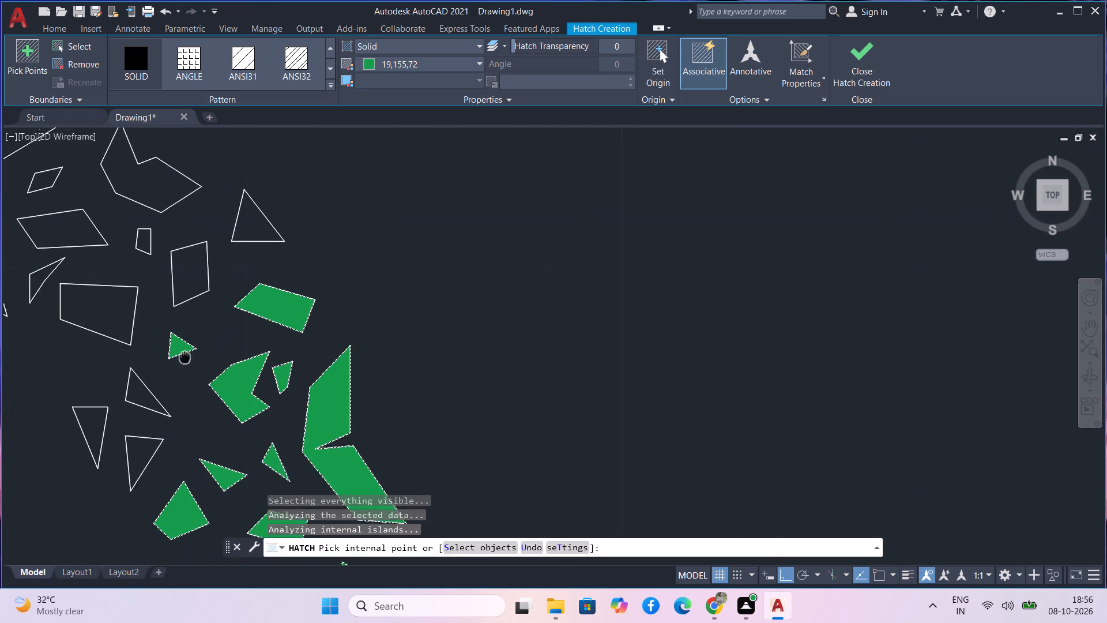
middle_drag(188, 359, 206, 361)
click(219, 285)
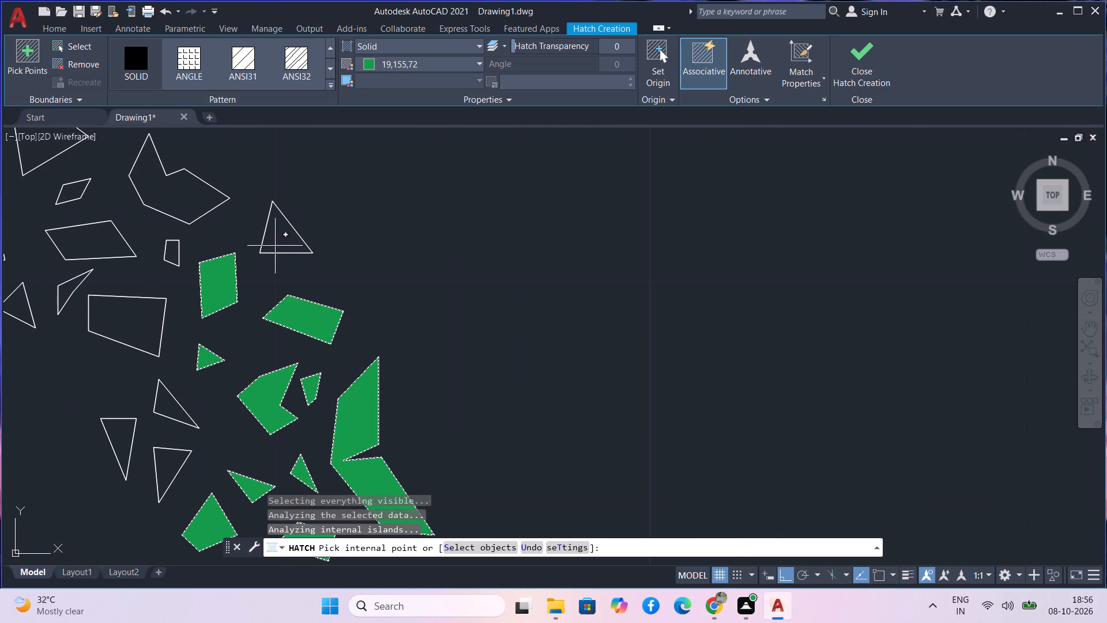
click(275, 246)
click(175, 202)
click(172, 250)
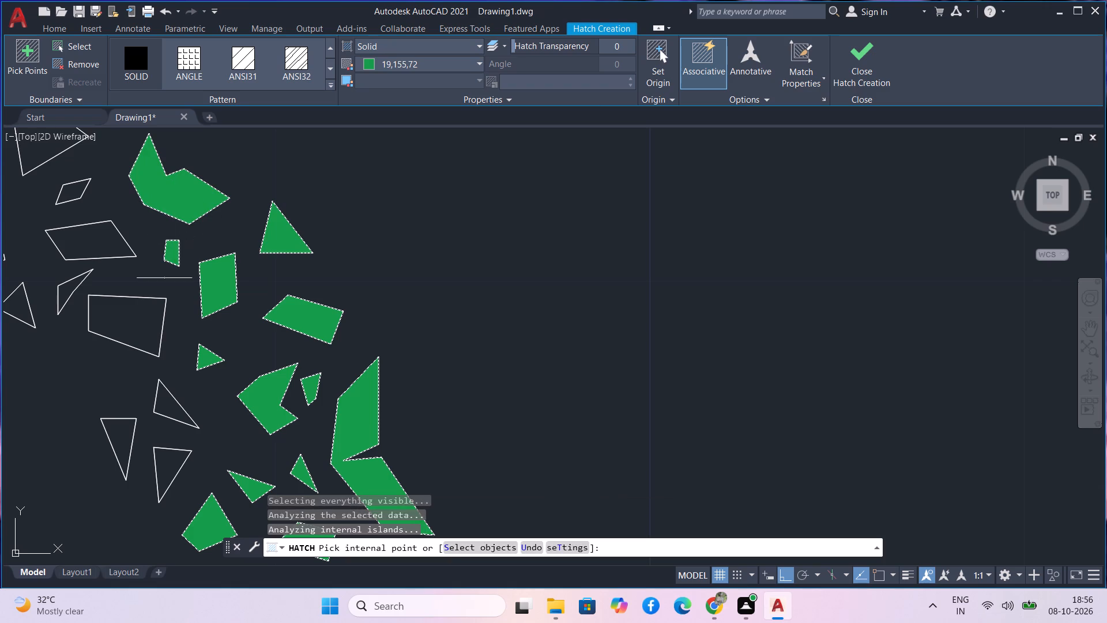
Fill the large four-sided leaf and the three triangular leaves below it inside the second shrub's right cluster with solid green.
click(139, 323)
click(170, 411)
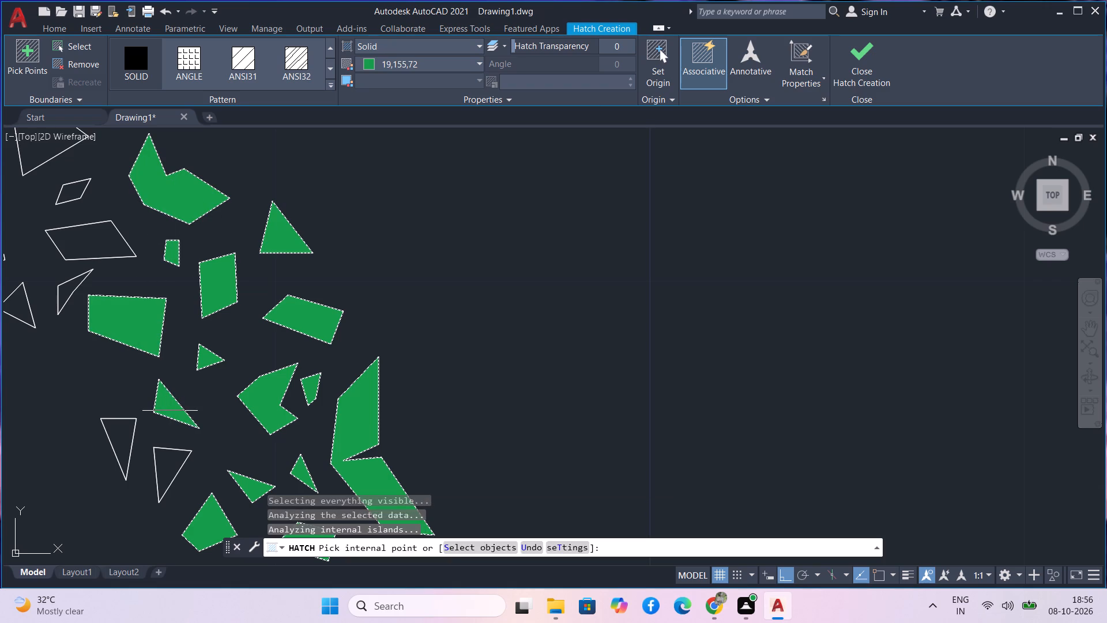
click(168, 476)
click(125, 438)
Fill six leaf pieces along the lower-right arc of the second round shrub with solid green.
scroll(144, 419, down, 2)
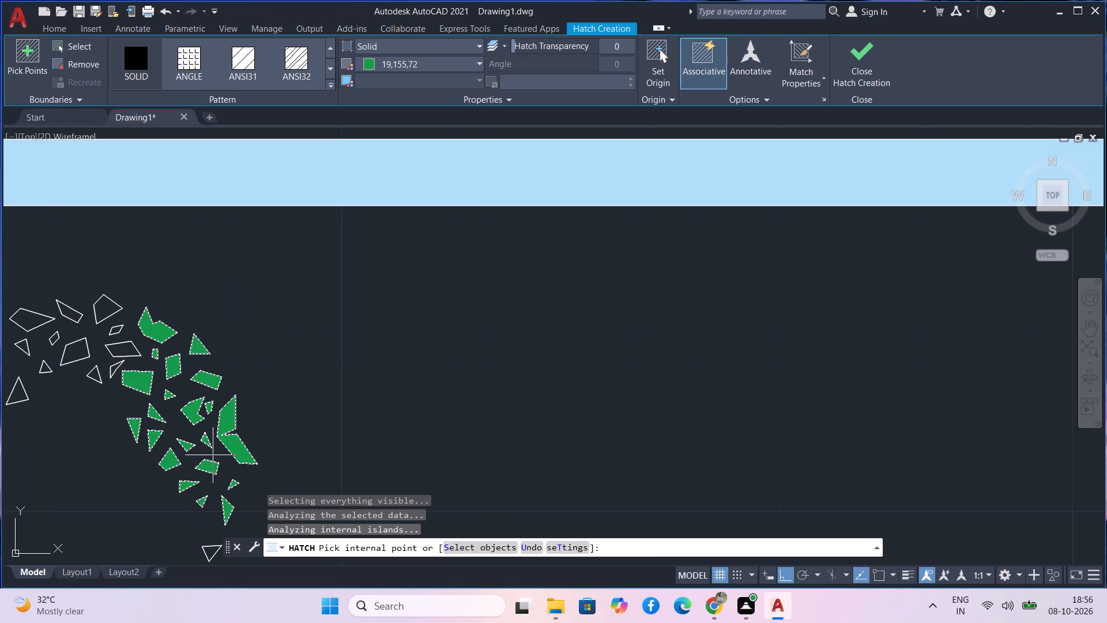
middle_drag(206, 494, 288, 347)
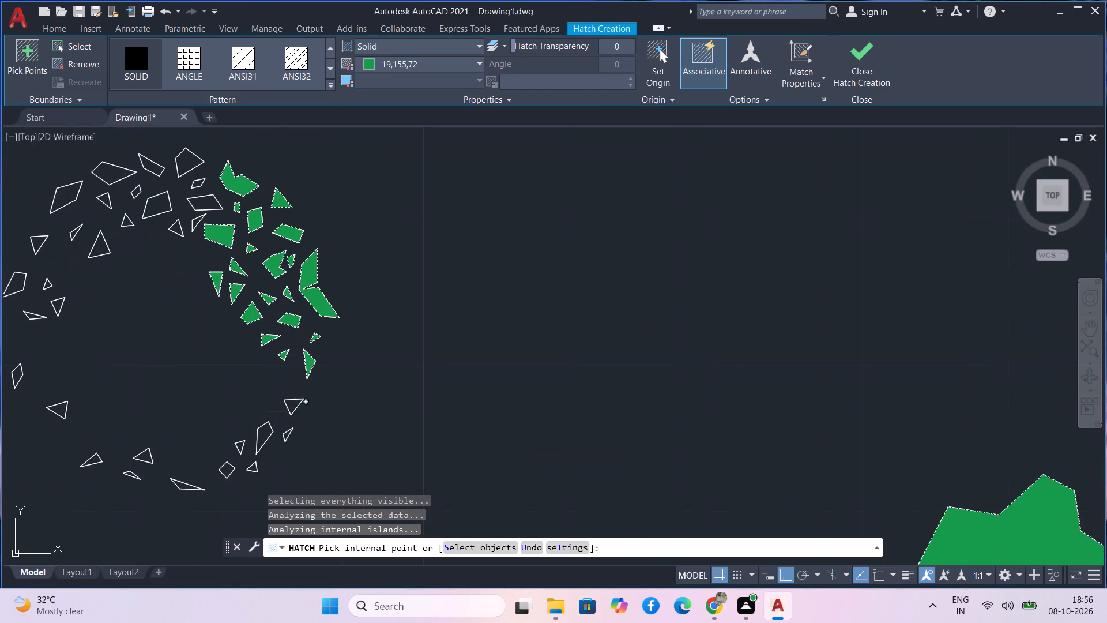
scroll(285, 404, up, 4)
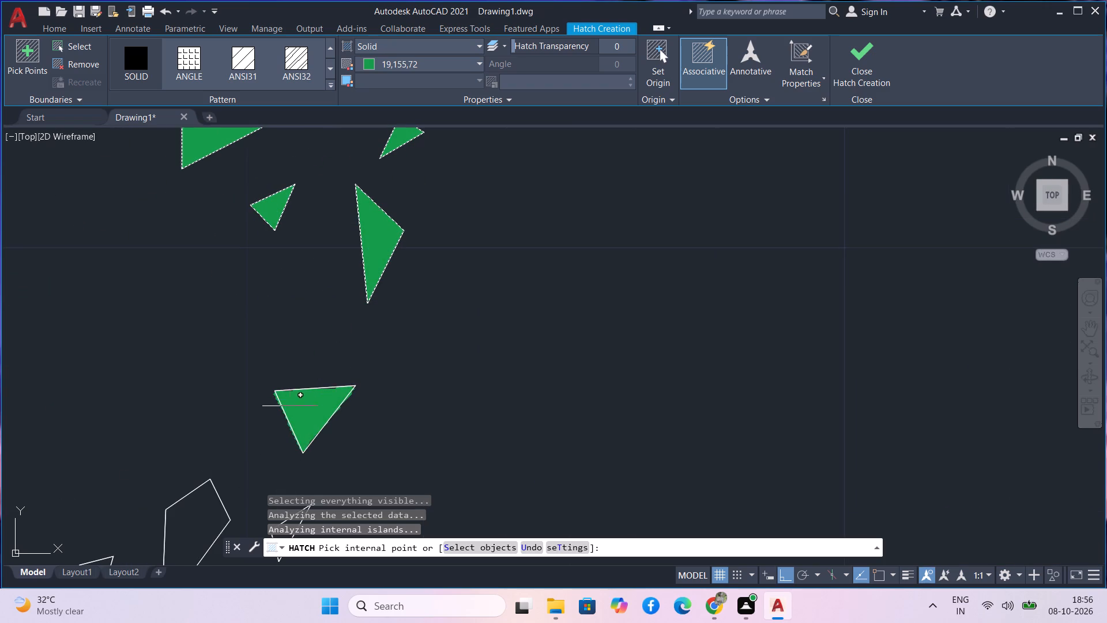
click(292, 406)
scroll(258, 461, down, 2)
middle_drag(284, 408, 352, 272)
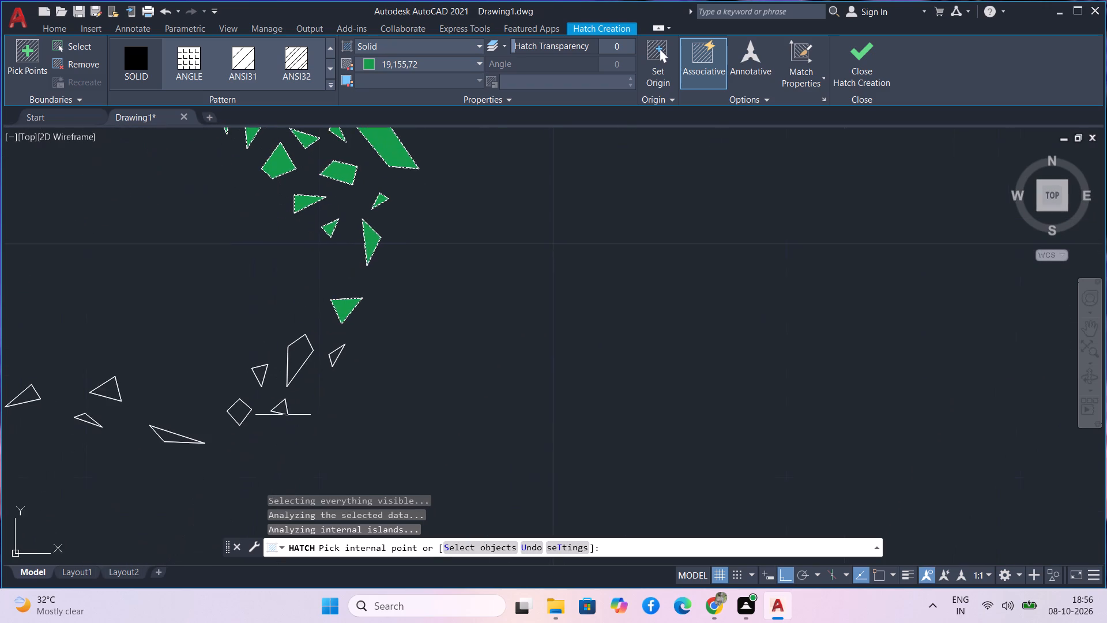
scroll(302, 359, up, 3)
click(302, 358)
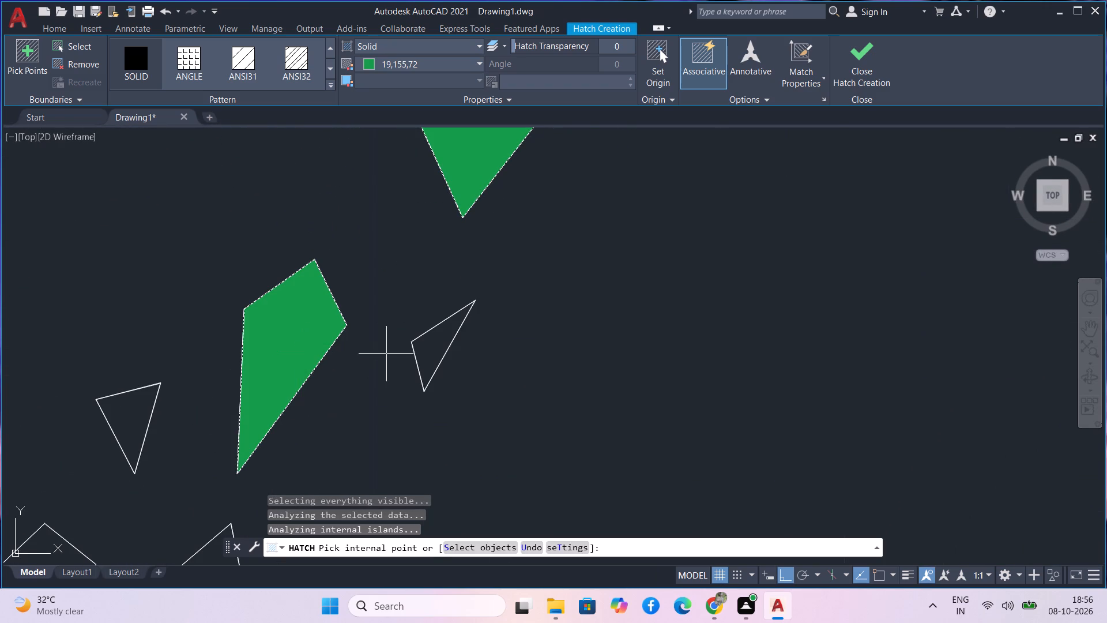
click(420, 350)
scroll(142, 383, down, 1)
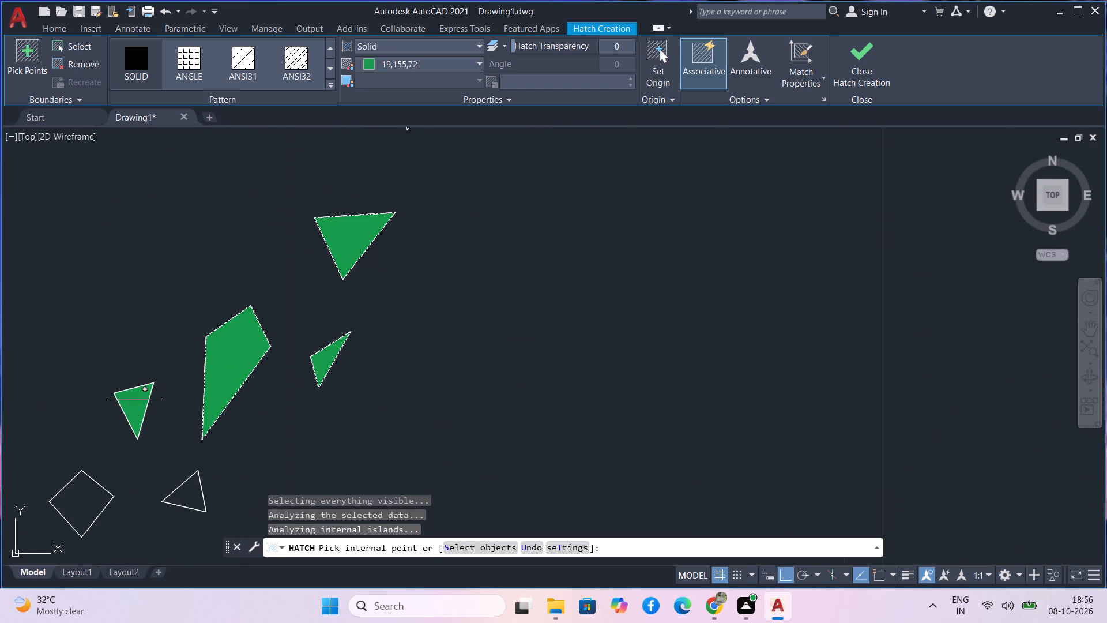
click(132, 401)
scroll(132, 401, down, 3)
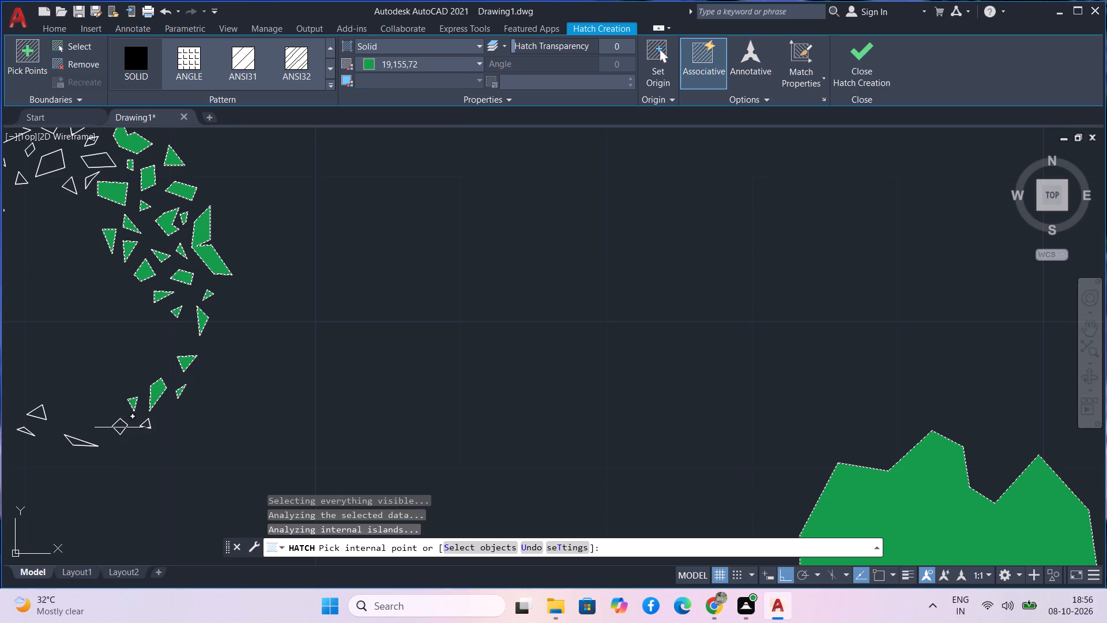
scroll(121, 427, up, 2)
click(120, 427)
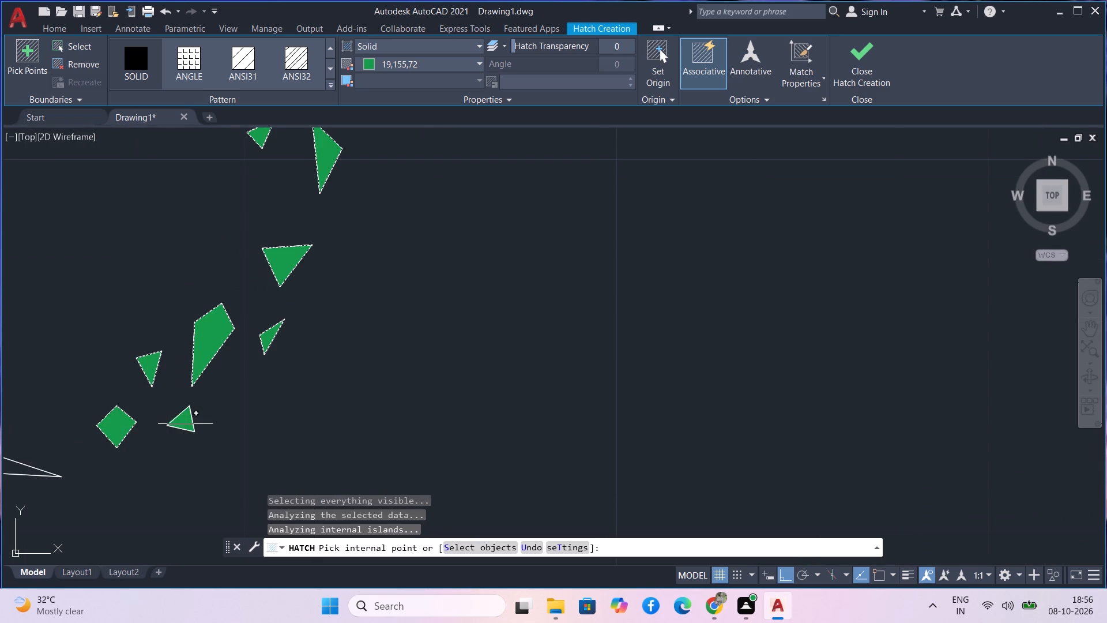
click(186, 425)
Fill four leaf pieces along the bottom and lower-left arc of the second round shrub with solid green.
scroll(155, 427, down, 2)
scroll(77, 440, up, 3)
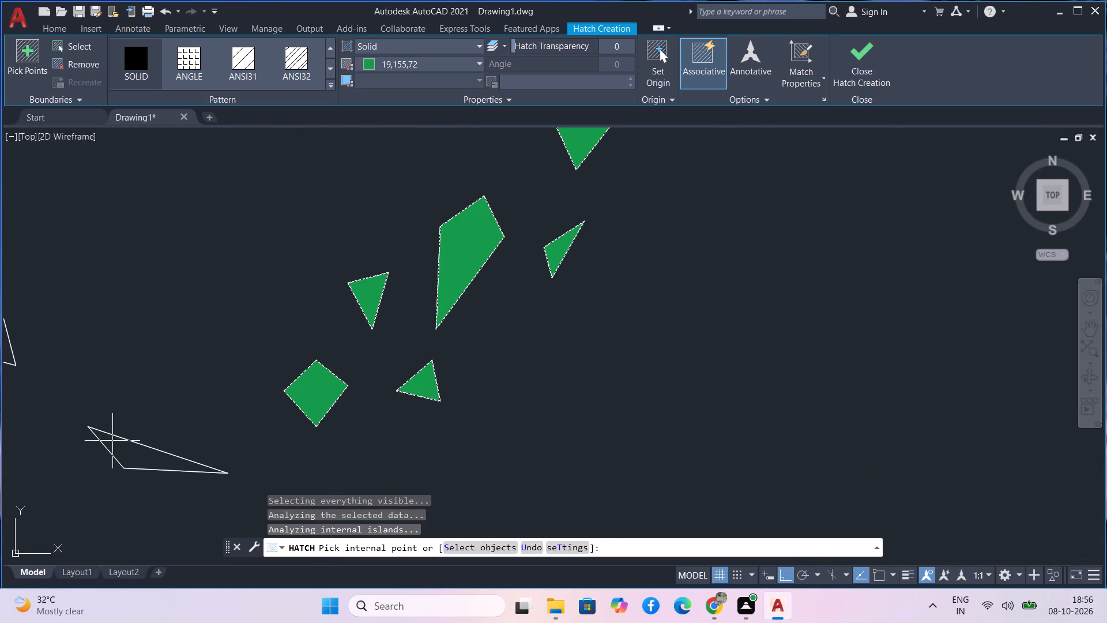
click(121, 450)
scroll(52, 428, down, 3)
middle_drag(24, 404, 150, 394)
scroll(144, 391, up, 3)
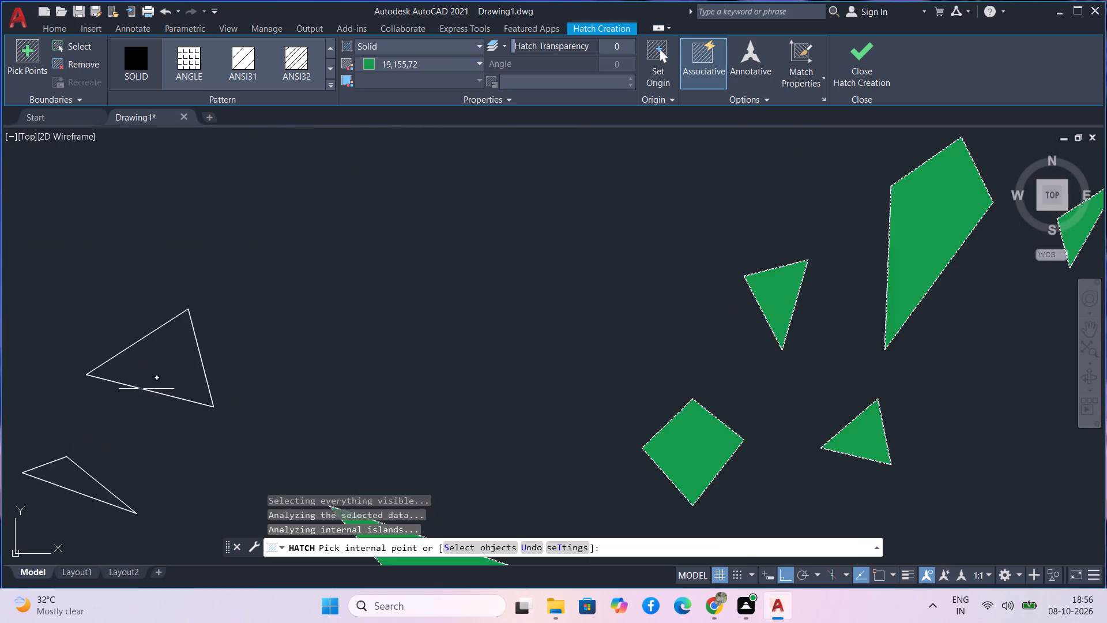
click(164, 355)
scroll(143, 392, down, 2)
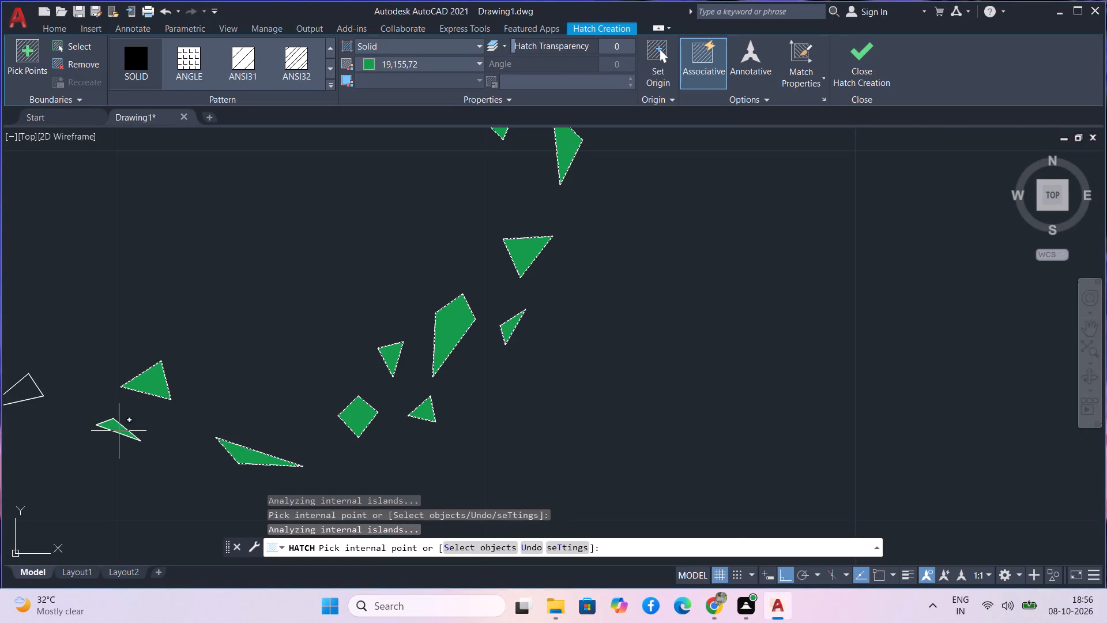
scroll(119, 431, up, 3)
click(119, 430)
scroll(119, 430, down, 3)
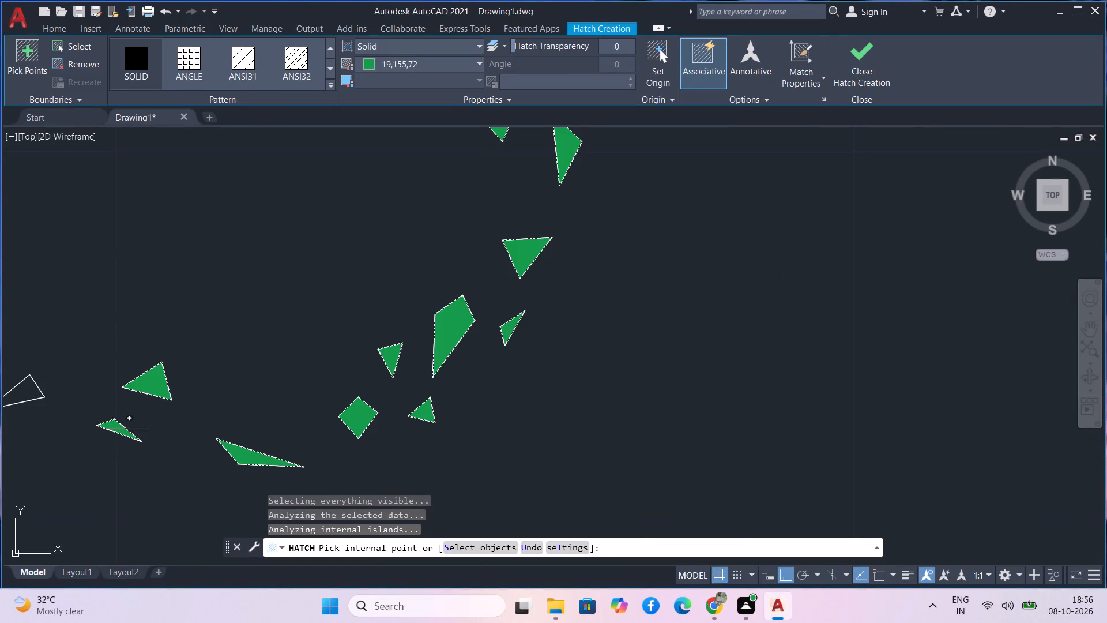
middle_drag(116, 429, 288, 367)
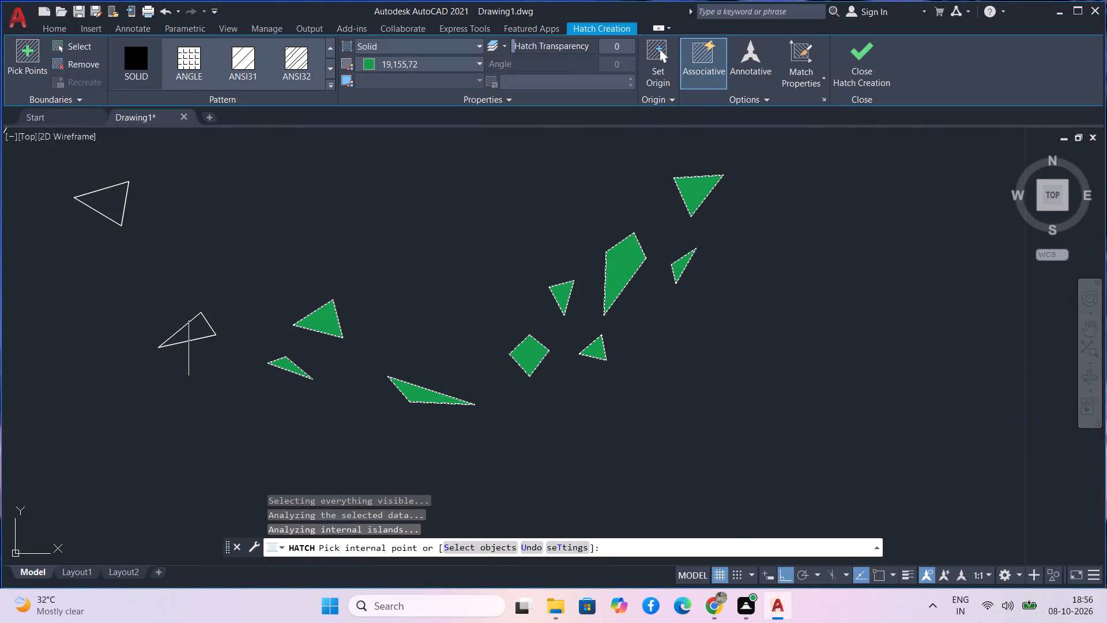
scroll(202, 328, up, 2)
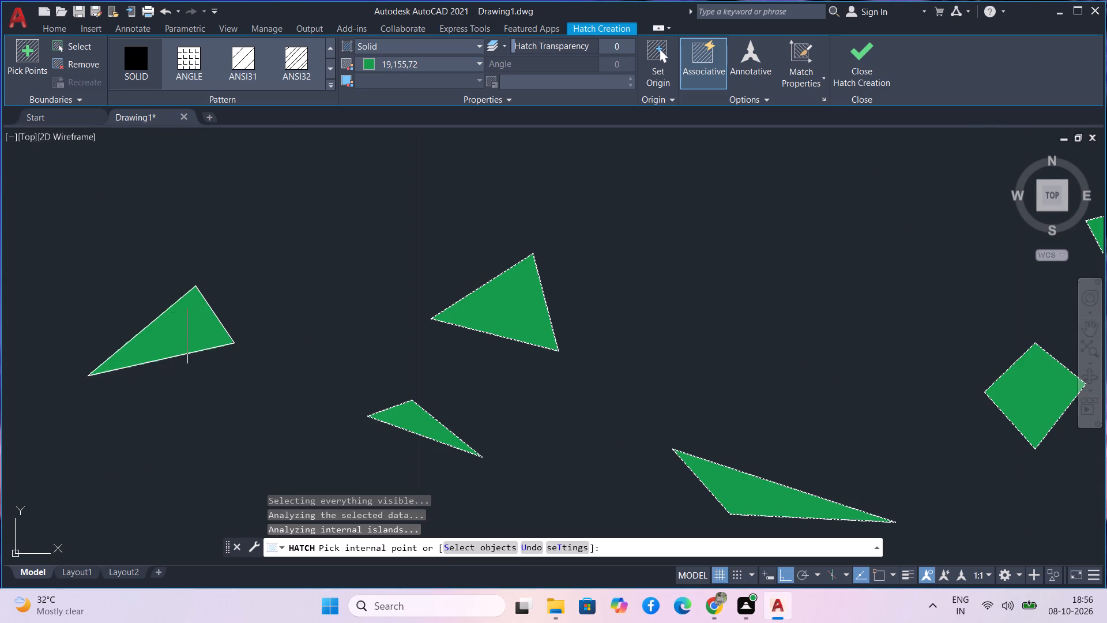
click(187, 336)
Fill the lone triangular leaf and the diamond-shaped leaf above it on the second shrub's left side with solid green.
scroll(176, 323, down, 2)
middle_drag(124, 305, 203, 386)
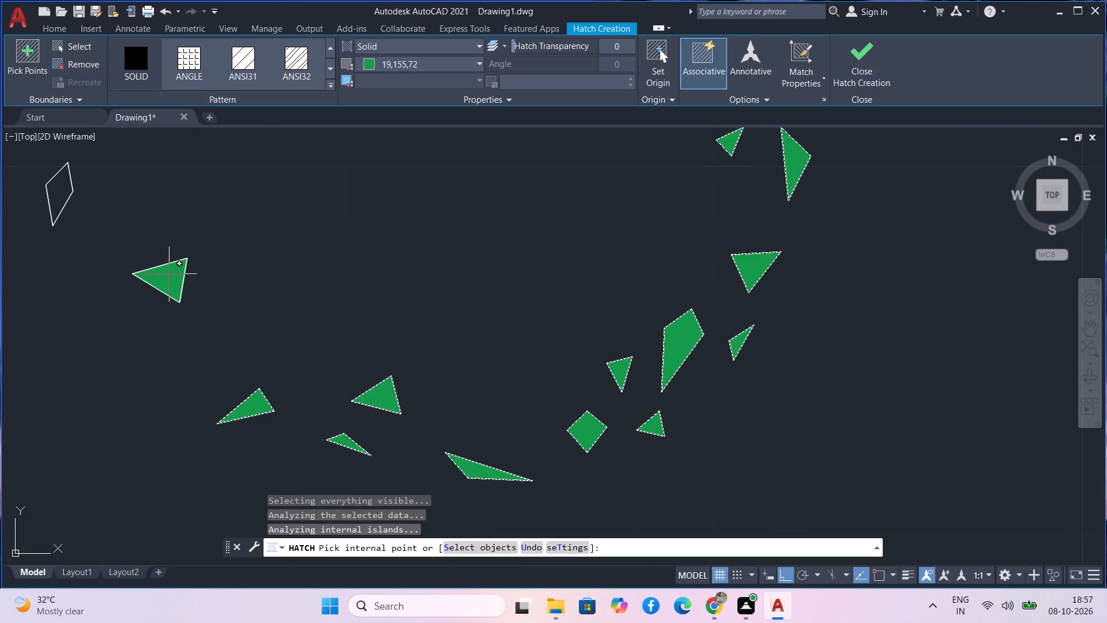
middle_click(169, 274)
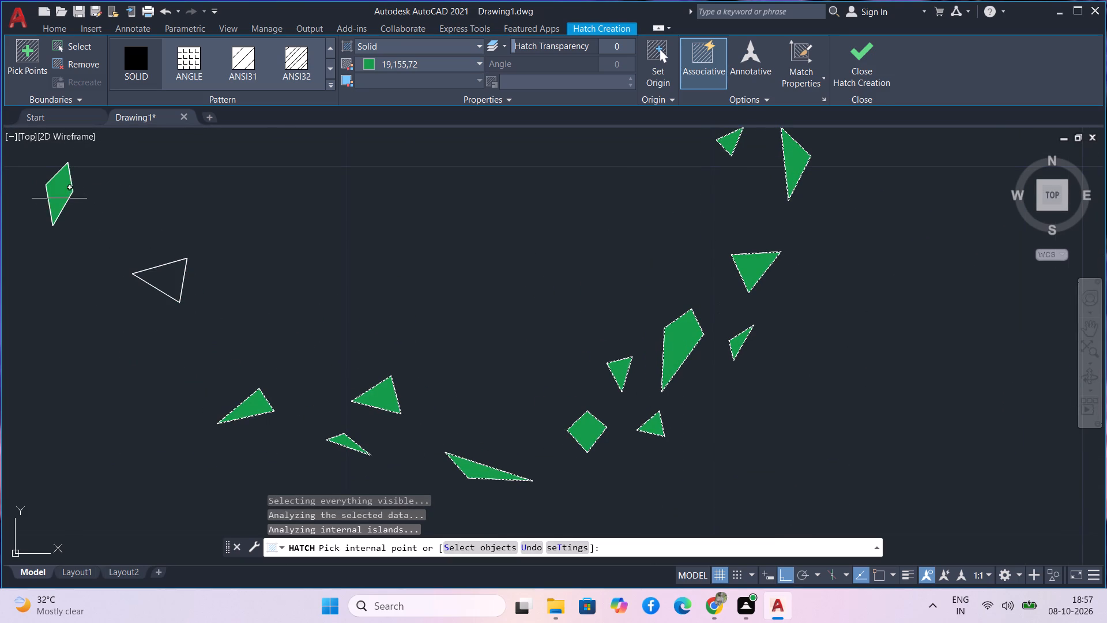
click(50, 193)
click(161, 283)
scroll(160, 277, down, 2)
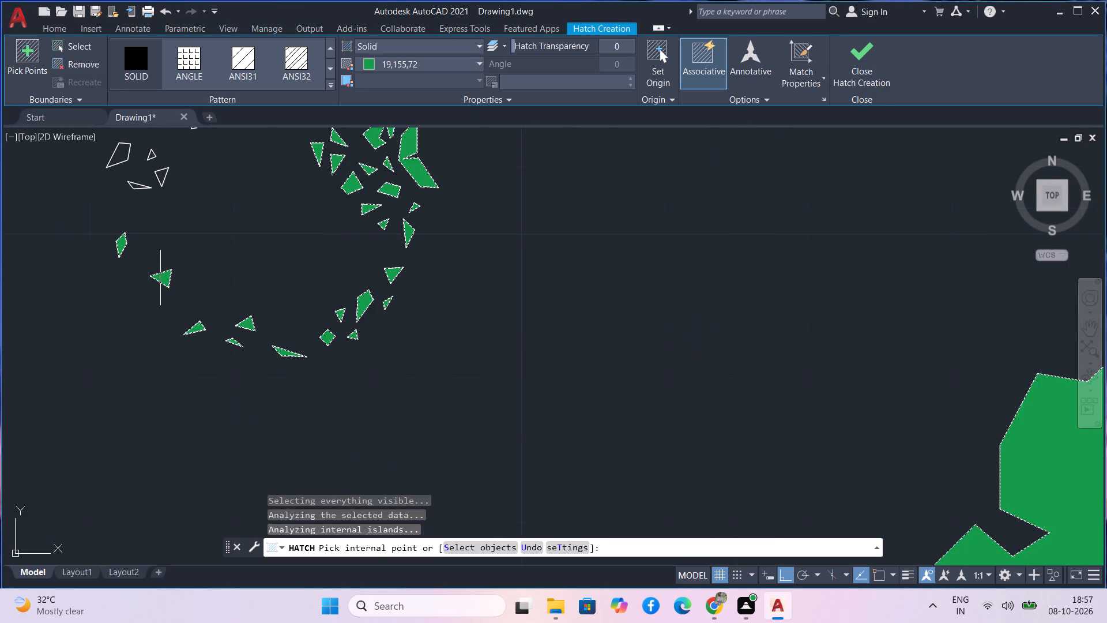
Fill the seven leaf pieces at the second round shrub's left and upper-left side with solid green.
middle_drag(163, 208, 210, 349)
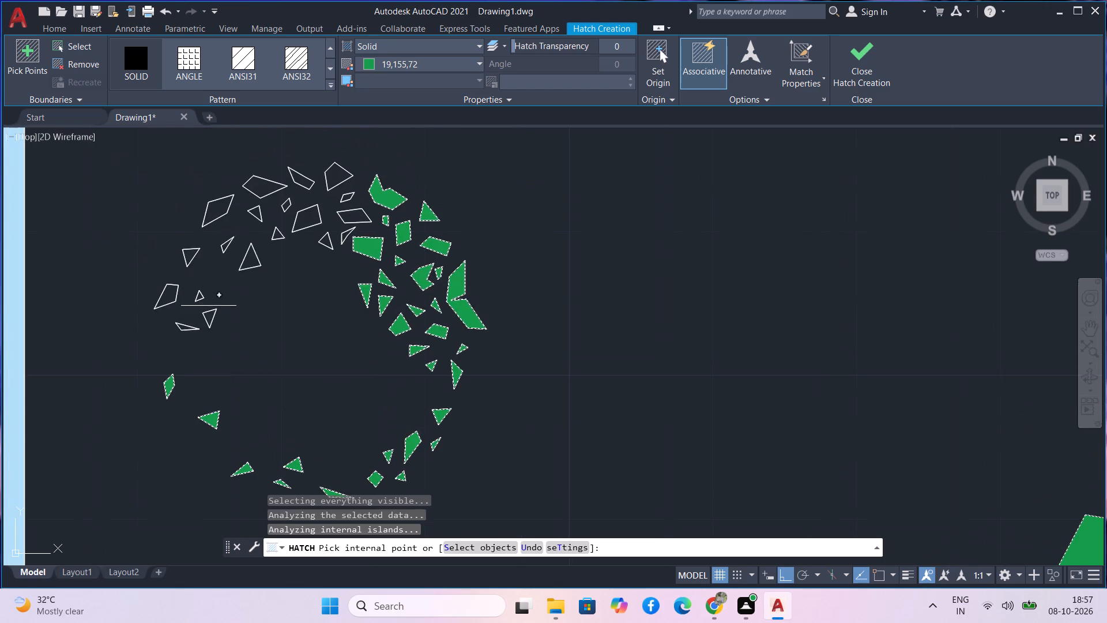
scroll(209, 306, up, 2)
click(206, 336)
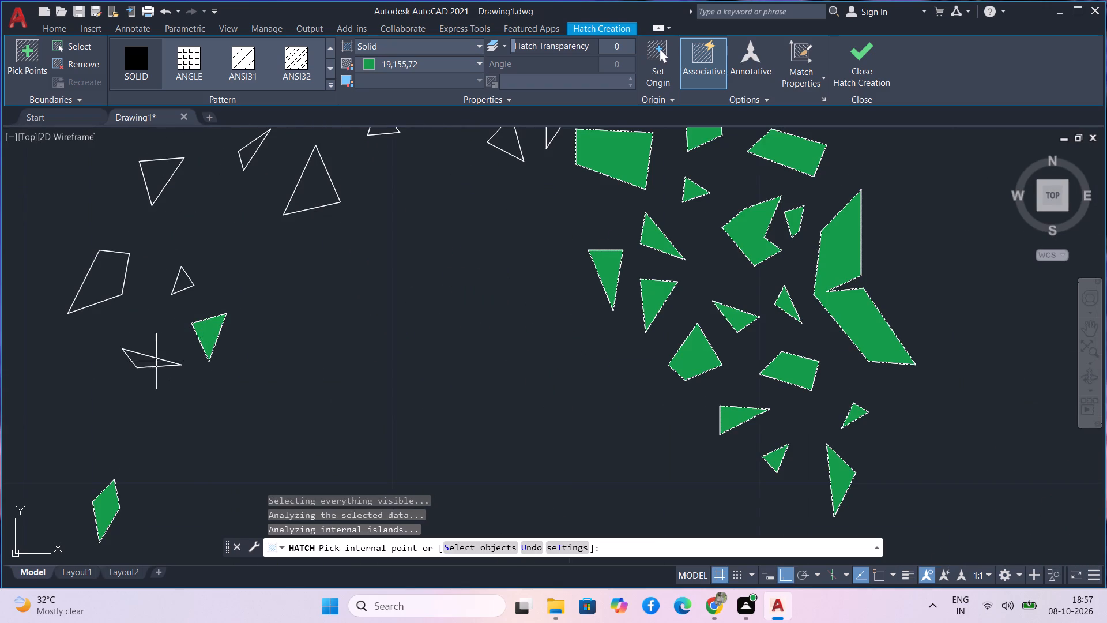
click(147, 366)
click(106, 272)
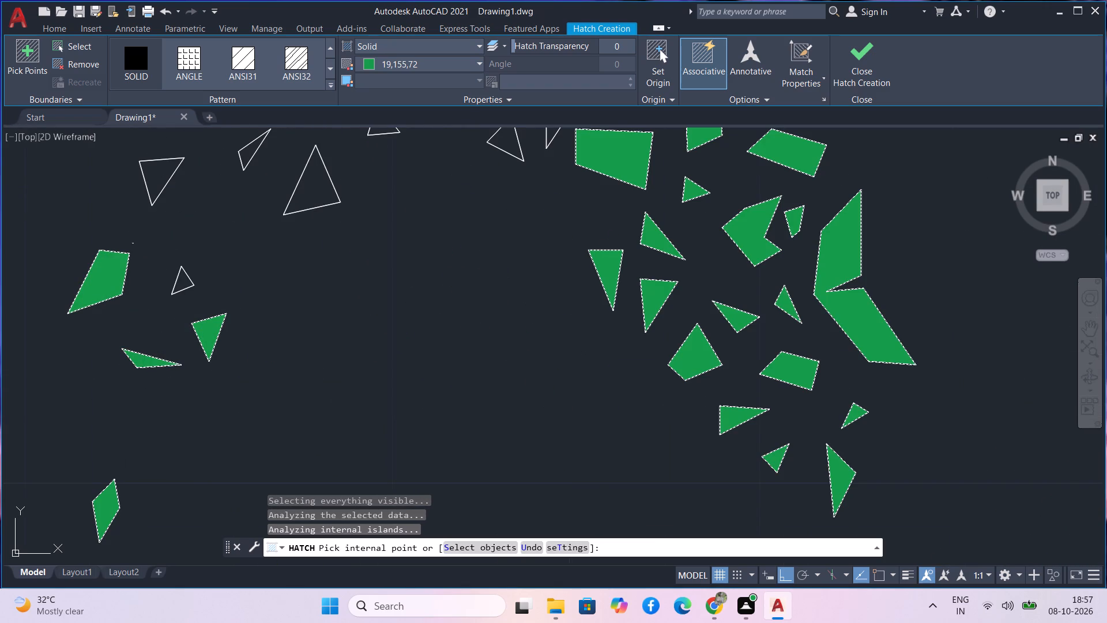
click(160, 176)
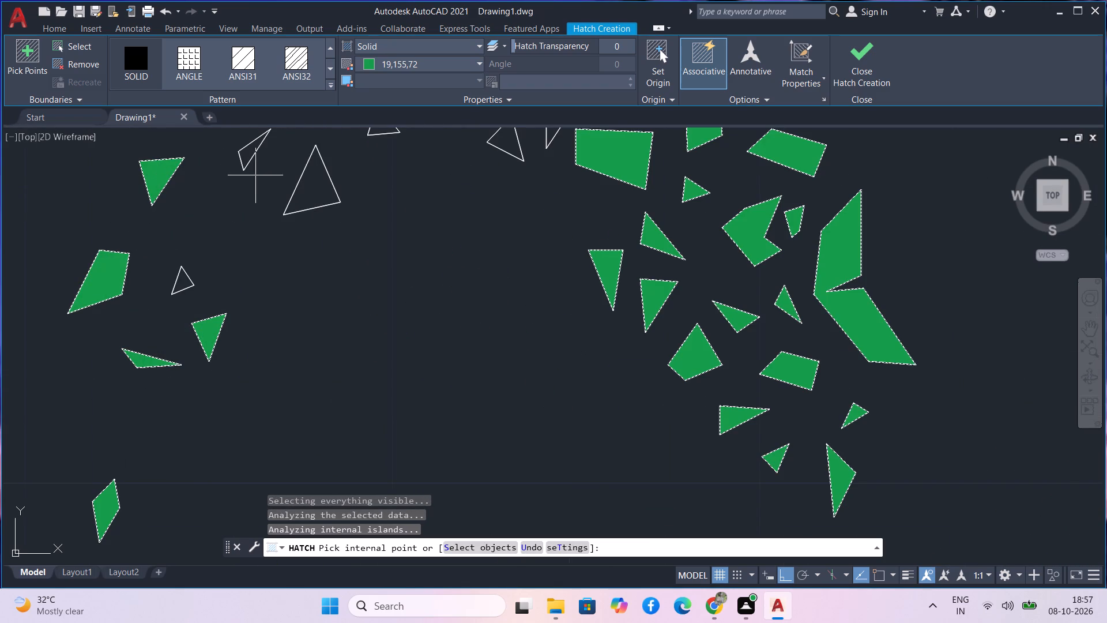
click(247, 160)
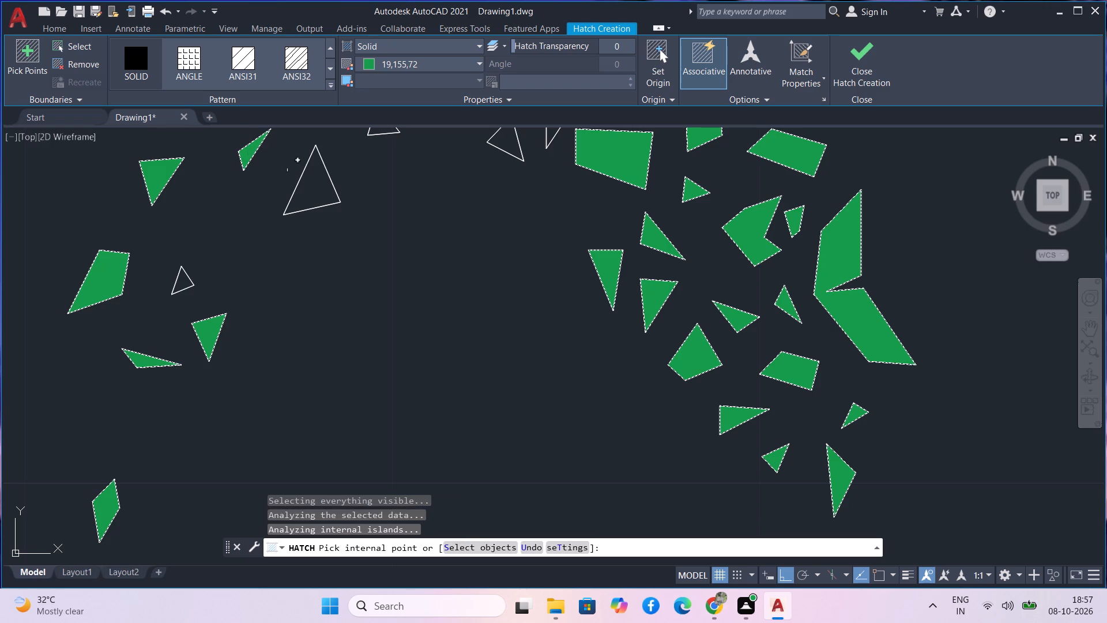
click(314, 187)
click(179, 275)
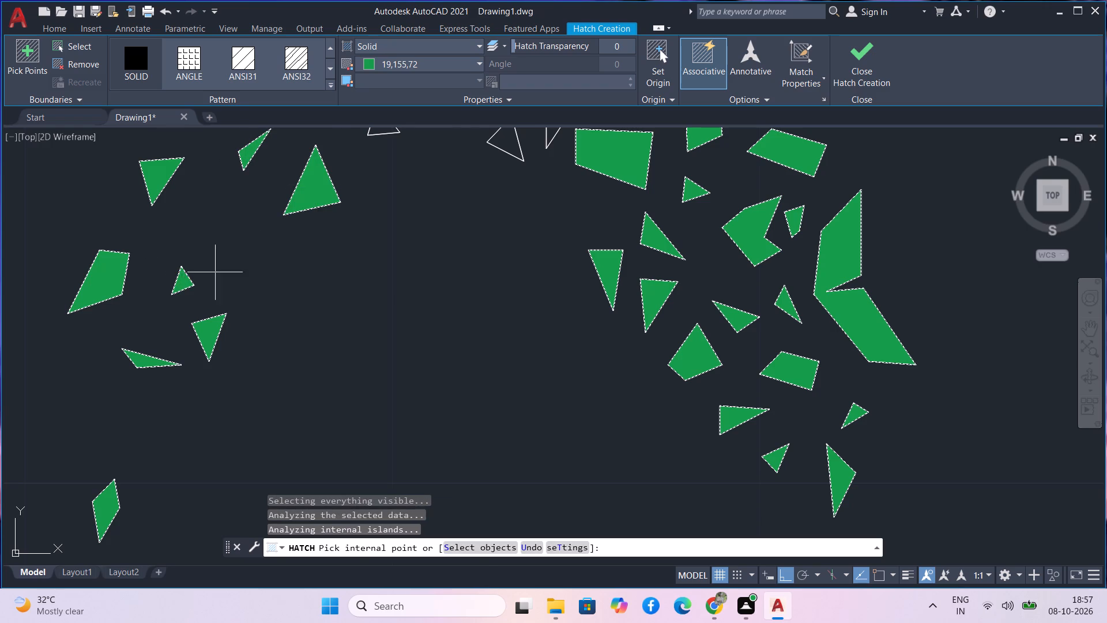
Fill two small triangles, two large four-sided leaves and the small diamond along the second shrub's upper-left arc with solid green.
scroll(216, 271, down, 1)
scroll(317, 198, down, 1)
middle_drag(318, 200, 311, 352)
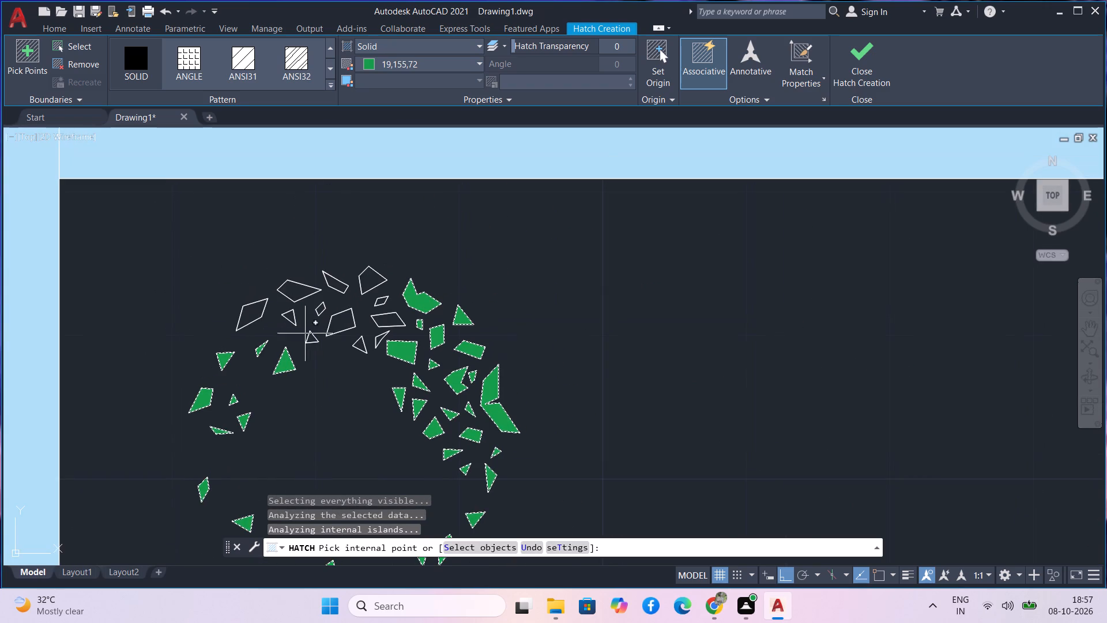
scroll(311, 335, up, 2)
click(308, 348)
click(255, 282)
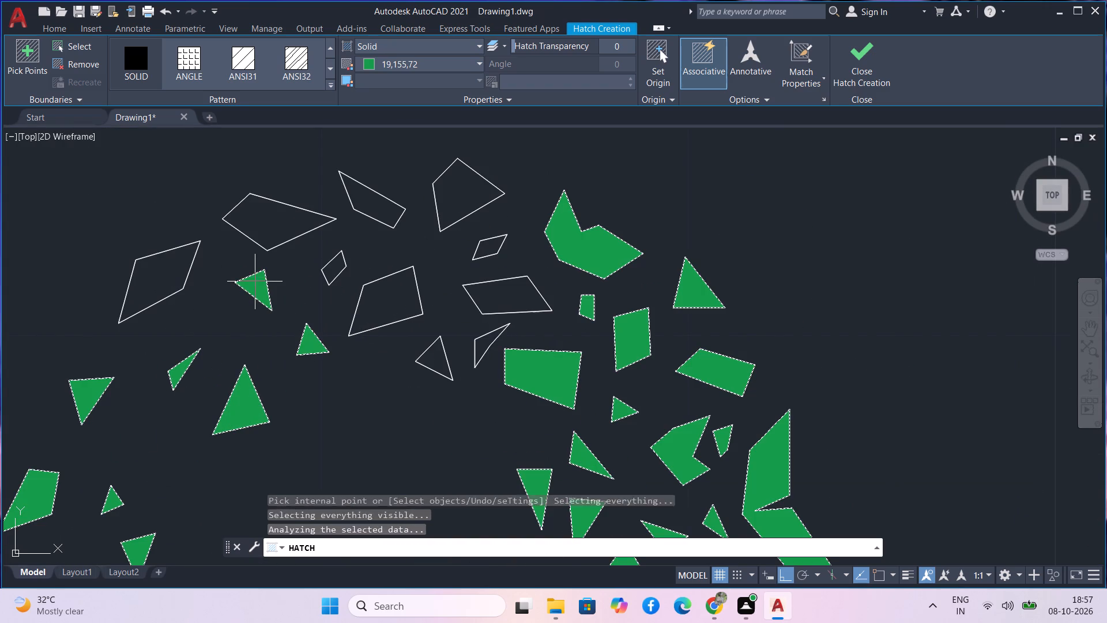
click(271, 231)
click(389, 317)
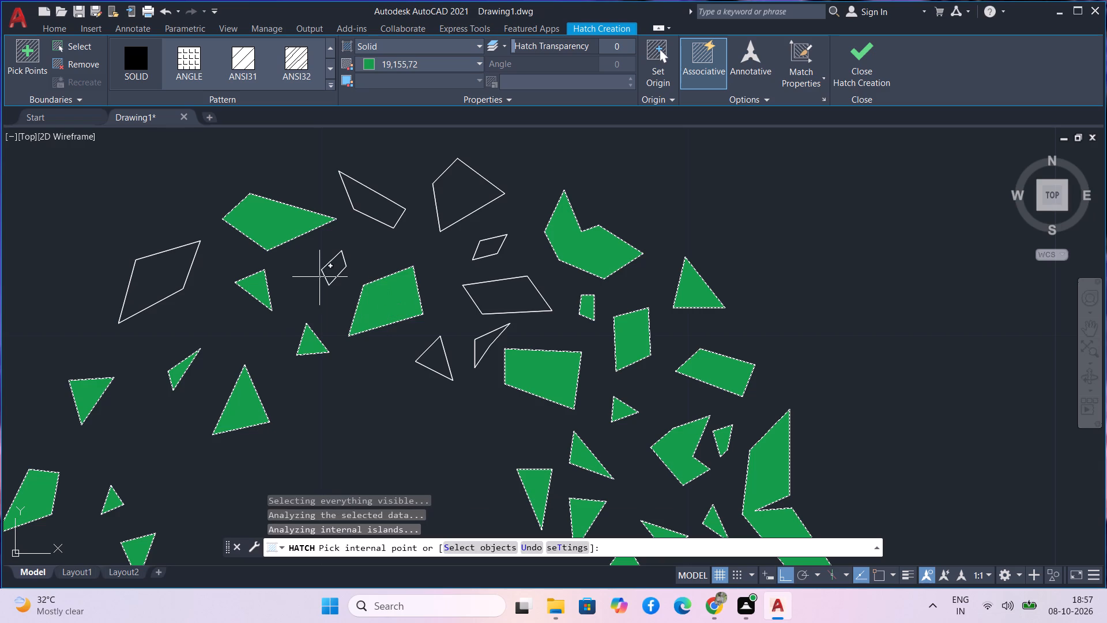
click(326, 273)
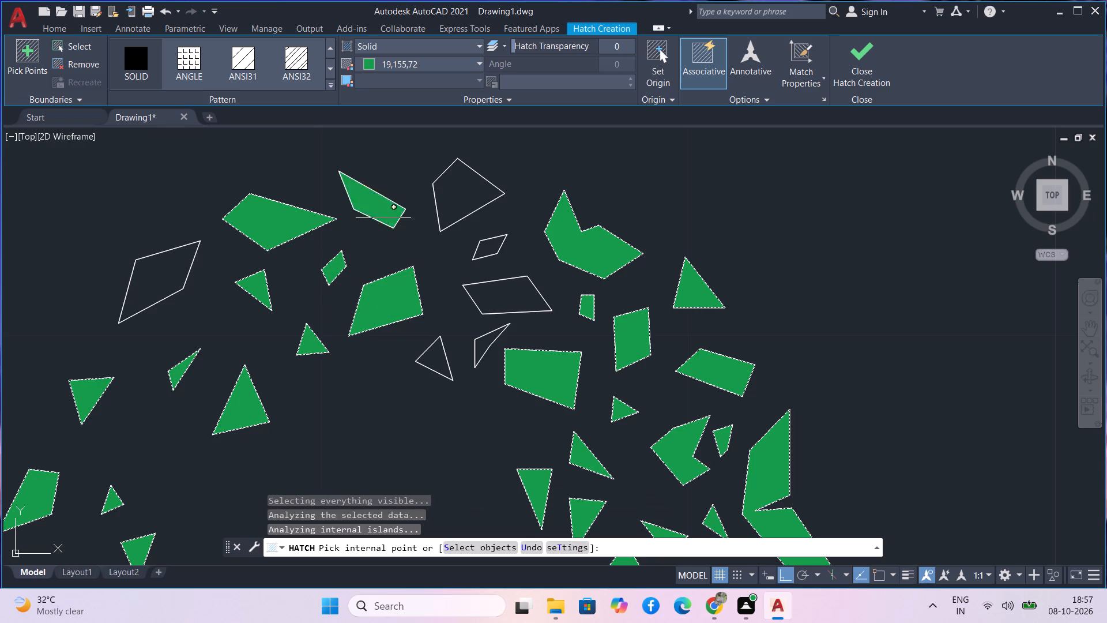
Fill the four-sided leaves, small parallelogram and sliver along the second shrub's top arc with solid green, and pick the neighbouring triangle.
click(383, 218)
click(442, 217)
click(494, 240)
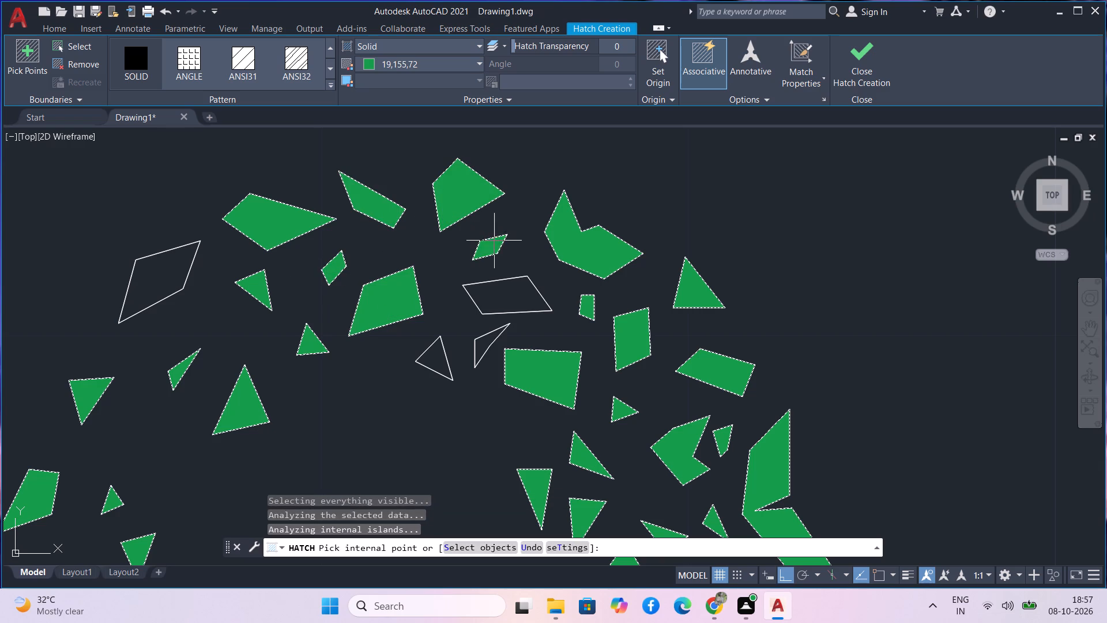
click(496, 290)
click(492, 334)
click(431, 352)
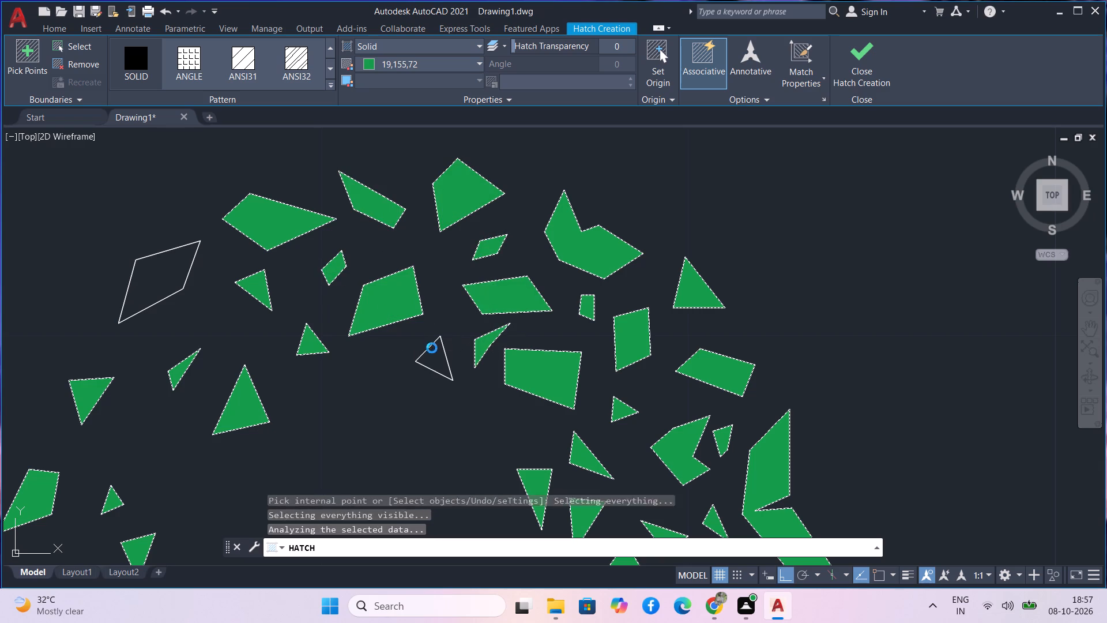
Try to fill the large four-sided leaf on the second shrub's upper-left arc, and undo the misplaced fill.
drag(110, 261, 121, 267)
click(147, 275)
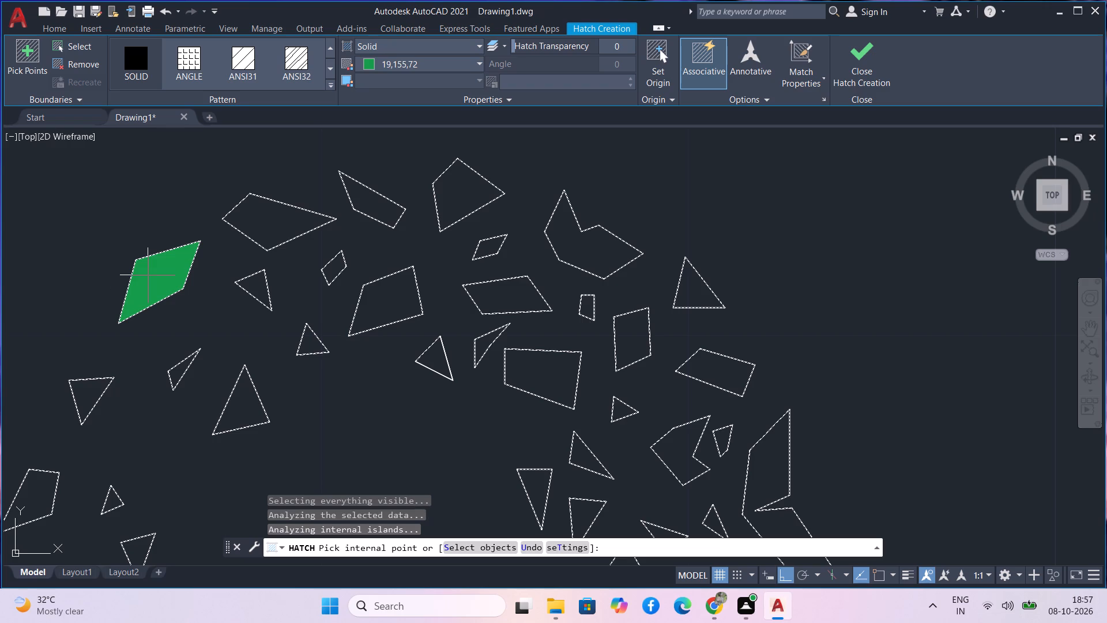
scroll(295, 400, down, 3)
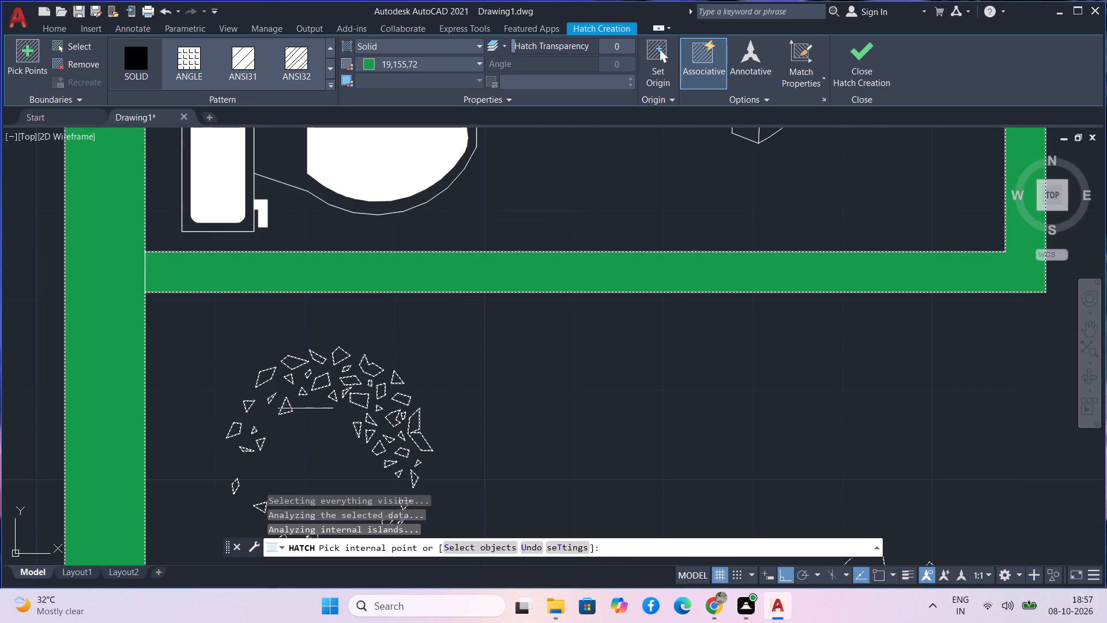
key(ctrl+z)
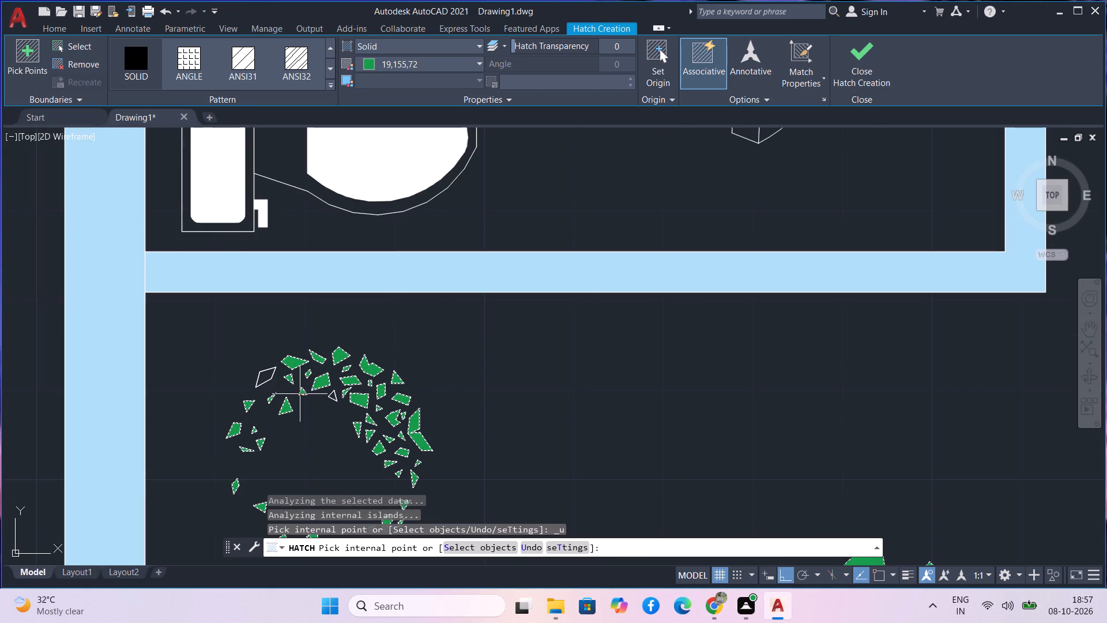
Fill the second shrub's large upper-left four-sided leaf and its remaining inner triangle near the top with solid green.
scroll(283, 389, up, 2)
click(238, 359)
scroll(238, 358, down, 2)
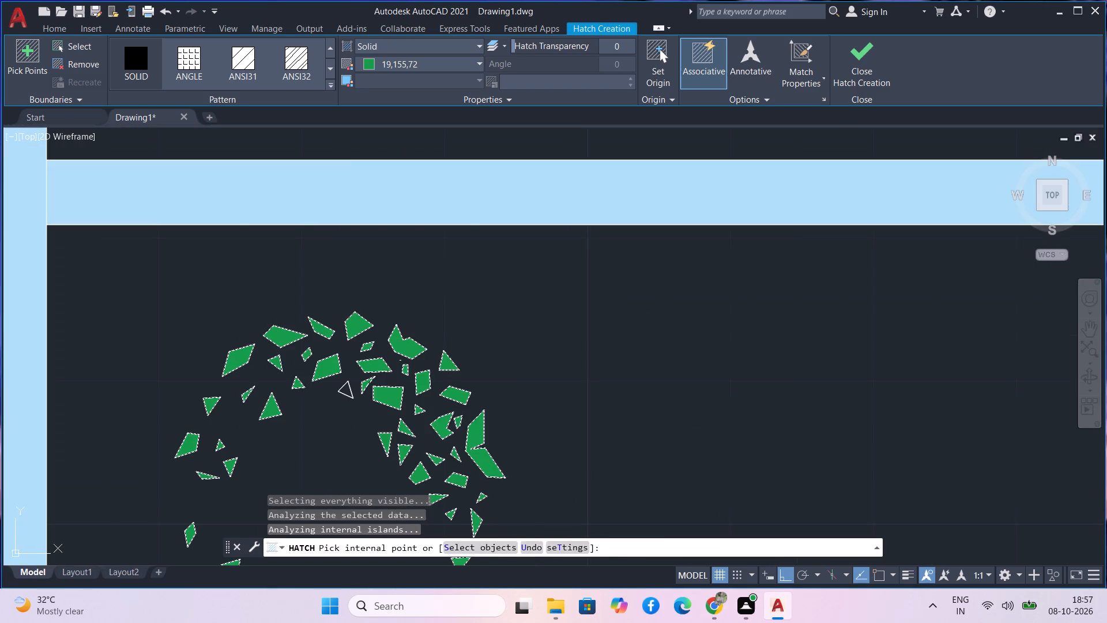
scroll(433, 405, down, 1)
middle_drag(432, 405, 397, 338)
scroll(342, 331, up, 3)
click(348, 325)
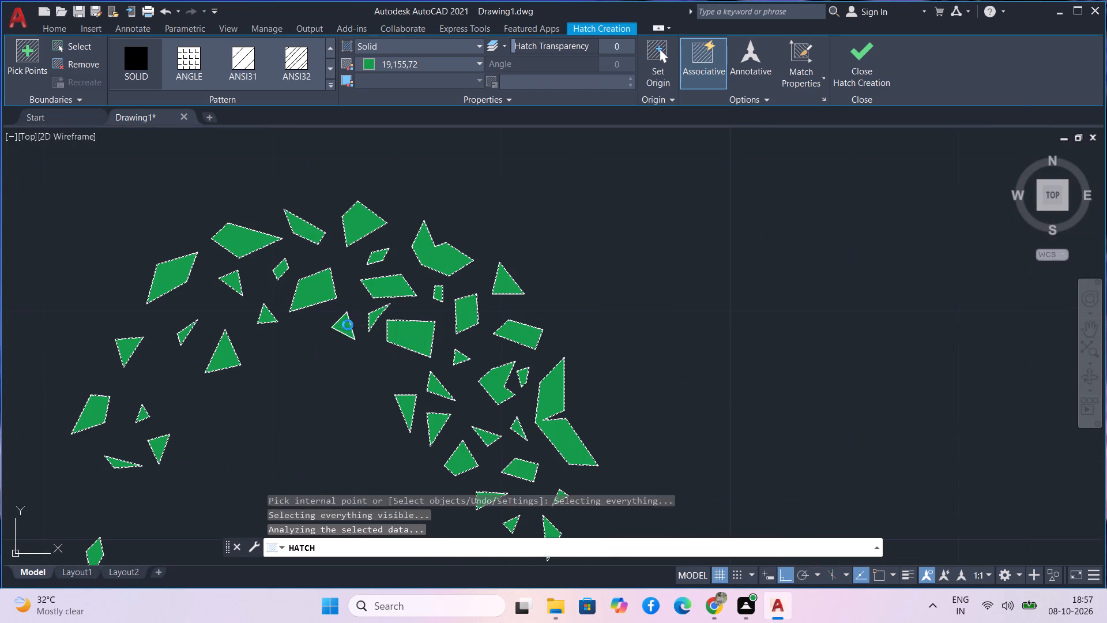
Fill six leaf pieces along the upper-right arc of the round shrub outside the attached washroom's door-side wall with solid green.
scroll(353, 363, down, 2)
middle_drag(416, 426, 310, 326)
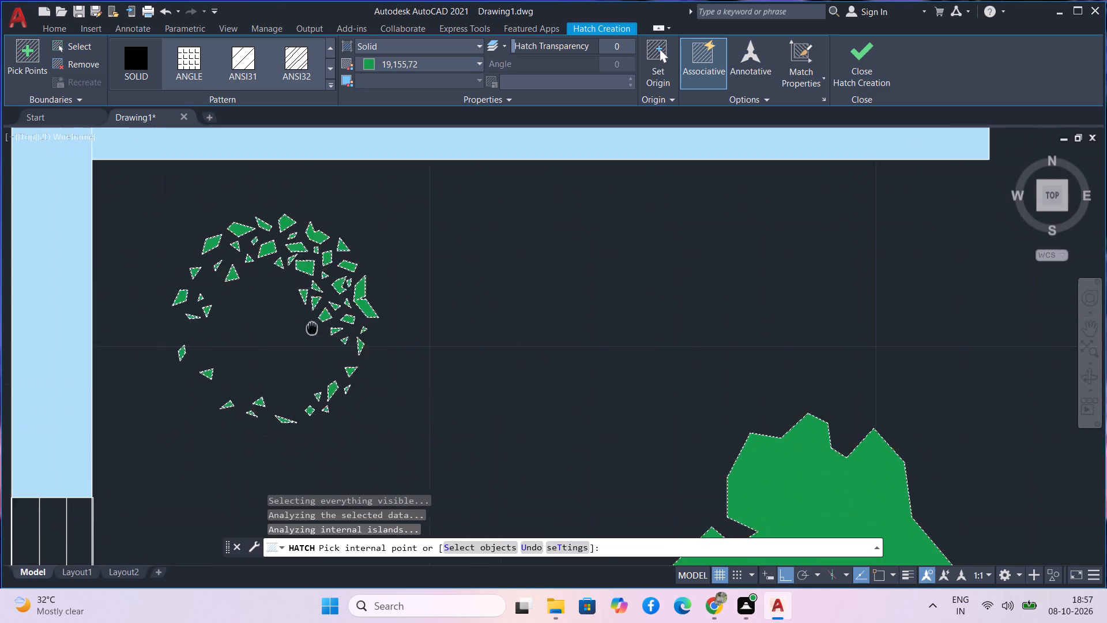
middle_drag(310, 326, 310, 326)
scroll(541, 374, down, 1)
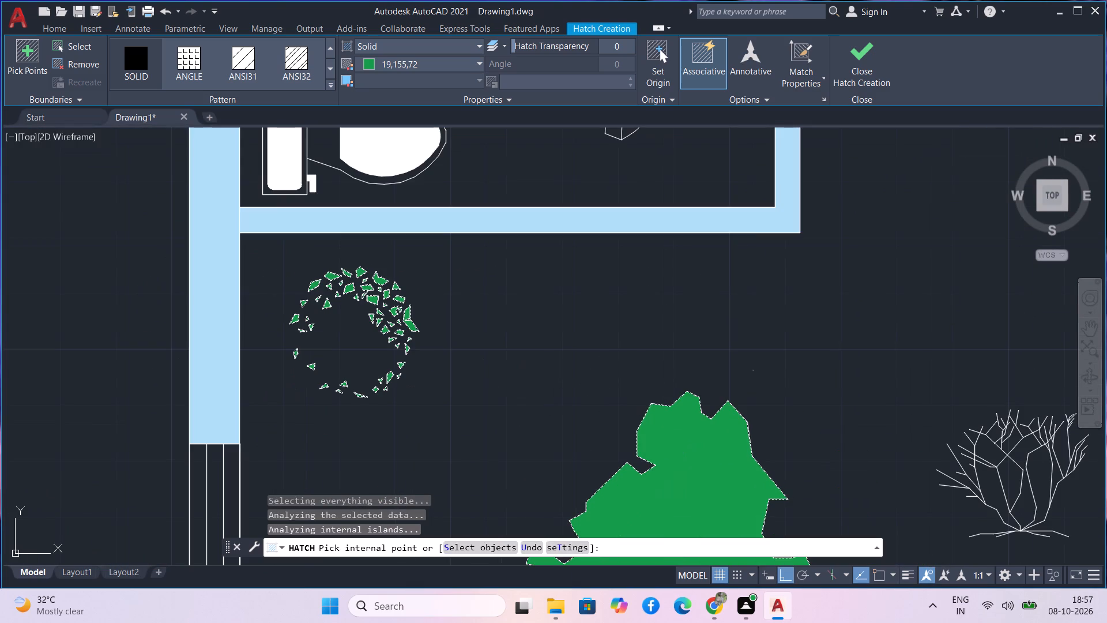
middle_drag(832, 361, 667, 481)
scroll(662, 461, down, 3)
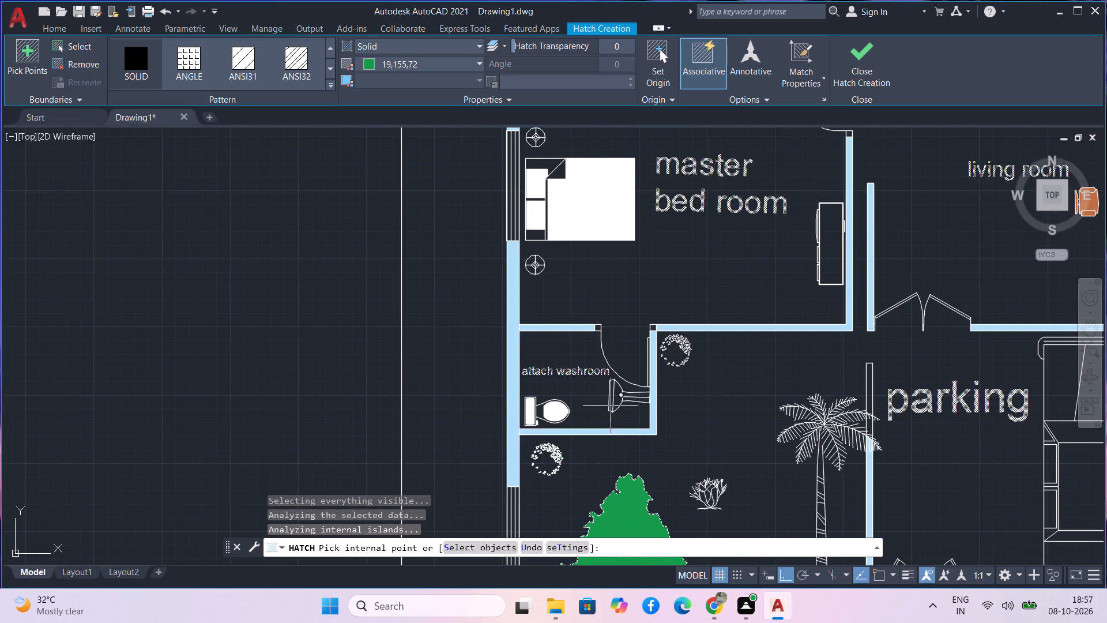
scroll(559, 463, up, 2)
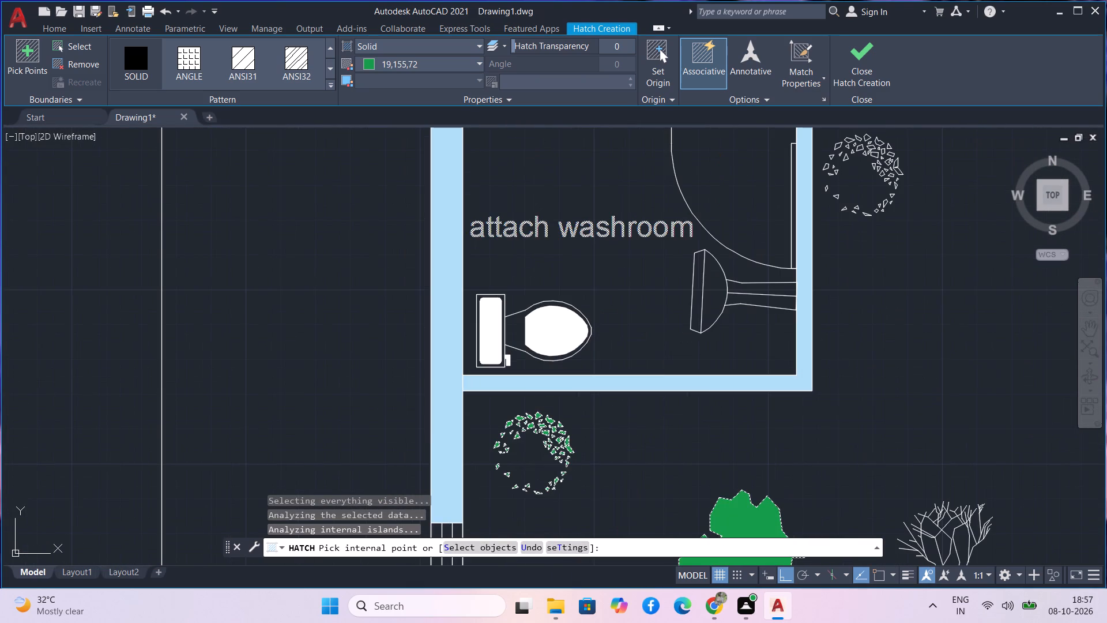
middle_drag(922, 219, 890, 335)
scroll(887, 318, up, 1)
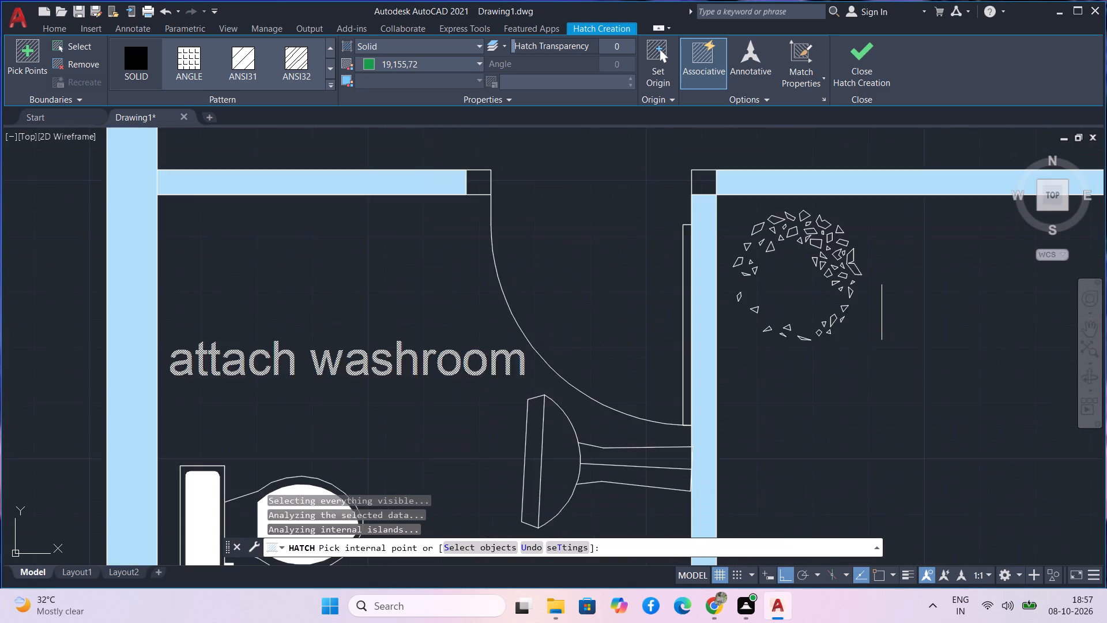
scroll(846, 305, up, 2)
click(864, 190)
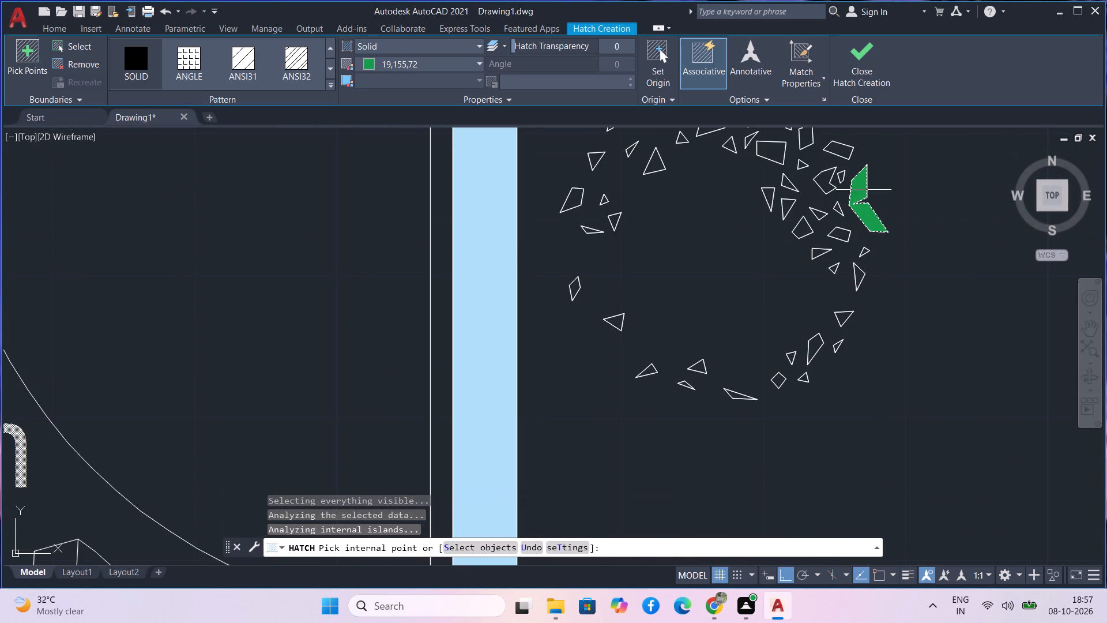
click(838, 149)
middle_drag(836, 157, 805, 278)
click(799, 243)
scroll(751, 230, up, 2)
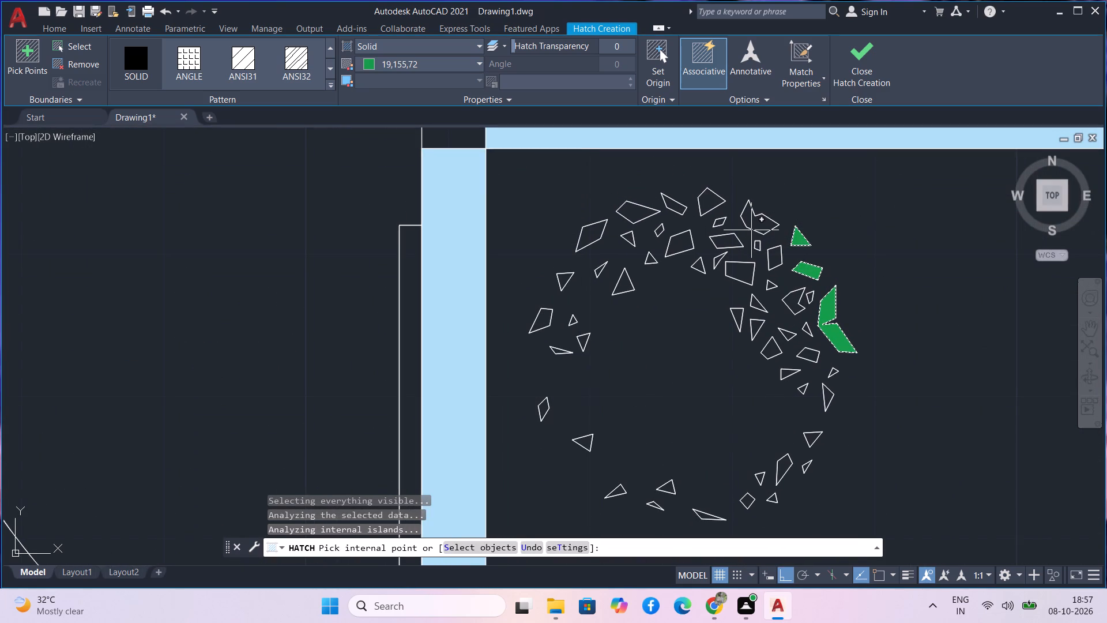
click(754, 229)
click(784, 273)
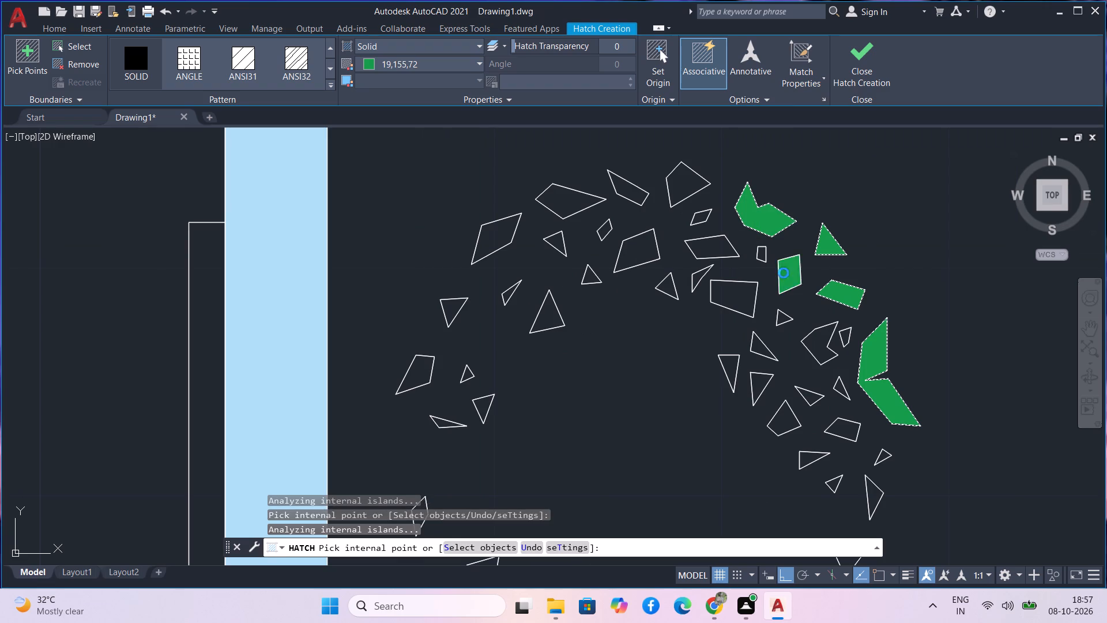
click(762, 256)
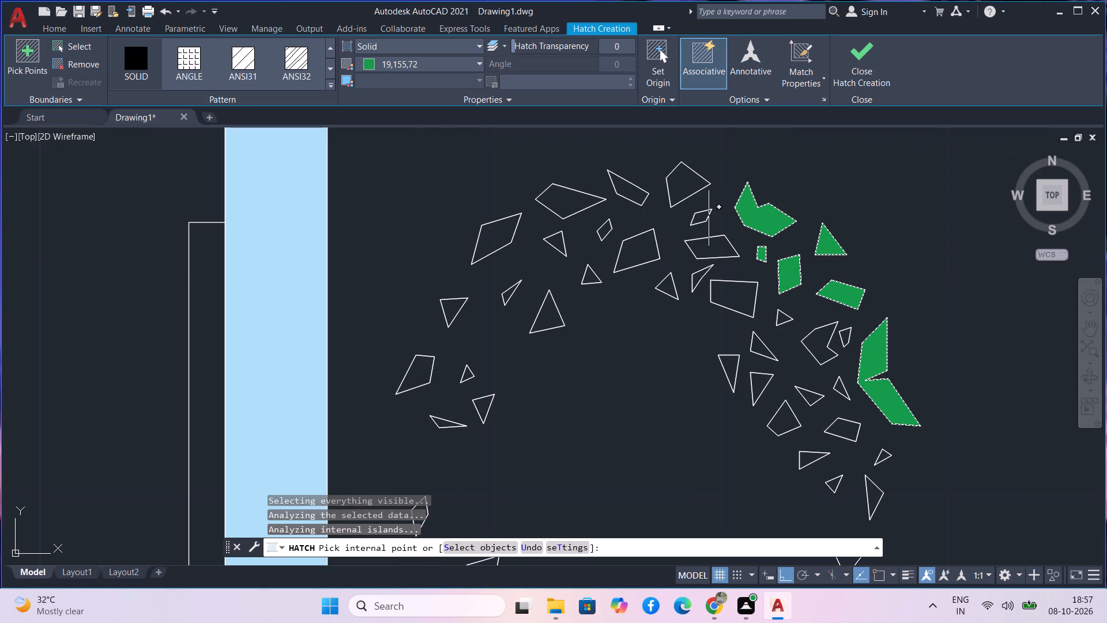
Fill the small parallelogram and four larger four-sided leaves at the top of the third shrub with solid green.
click(699, 219)
click(679, 189)
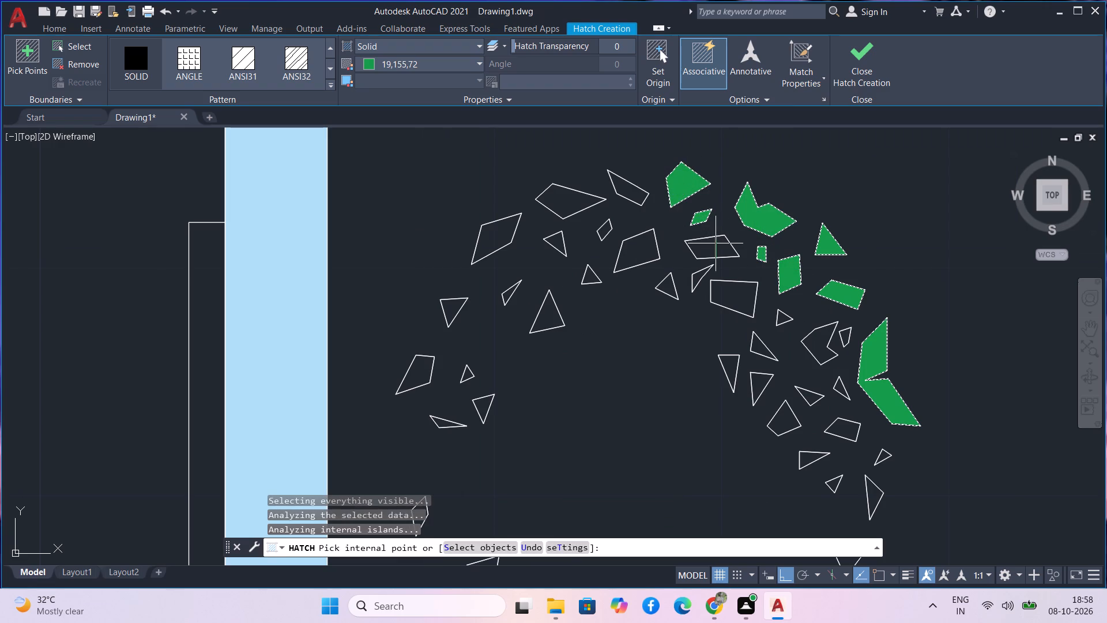
click(716, 243)
click(733, 290)
click(646, 253)
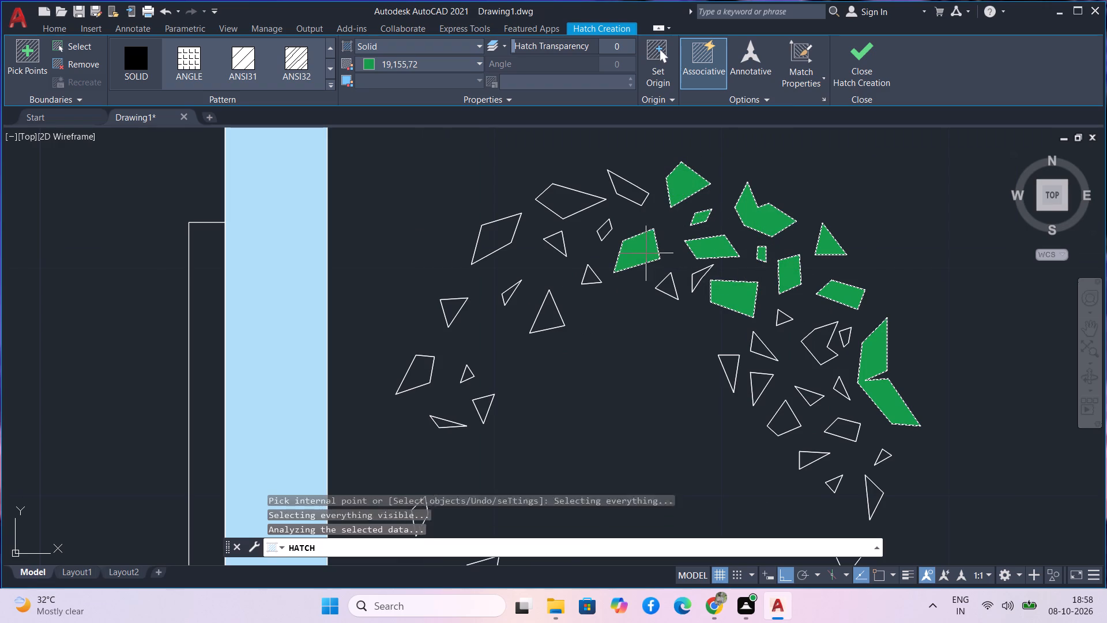
Fill three four-sided leaves and two triangles along the third shrub's upper-left arc with solid green.
click(634, 195)
click(576, 211)
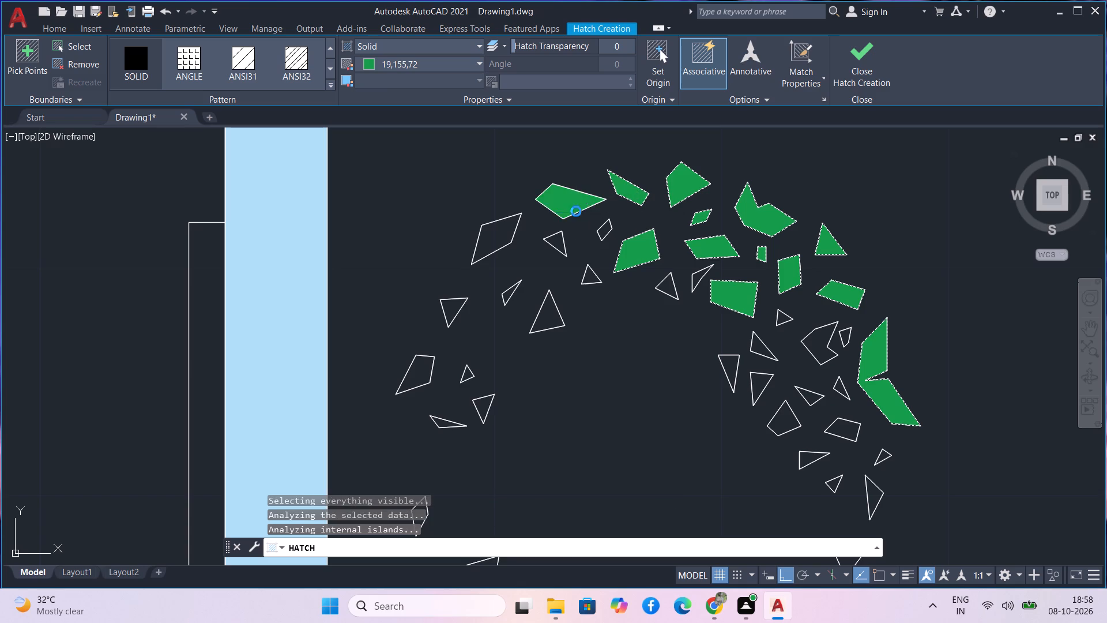
click(500, 233)
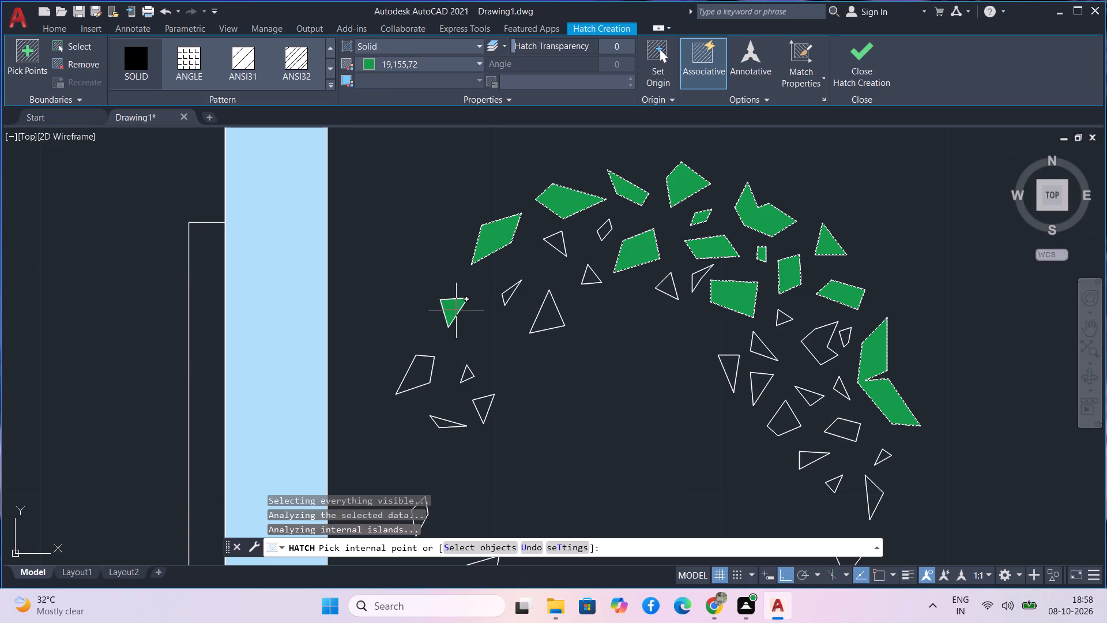
click(456, 311)
click(547, 321)
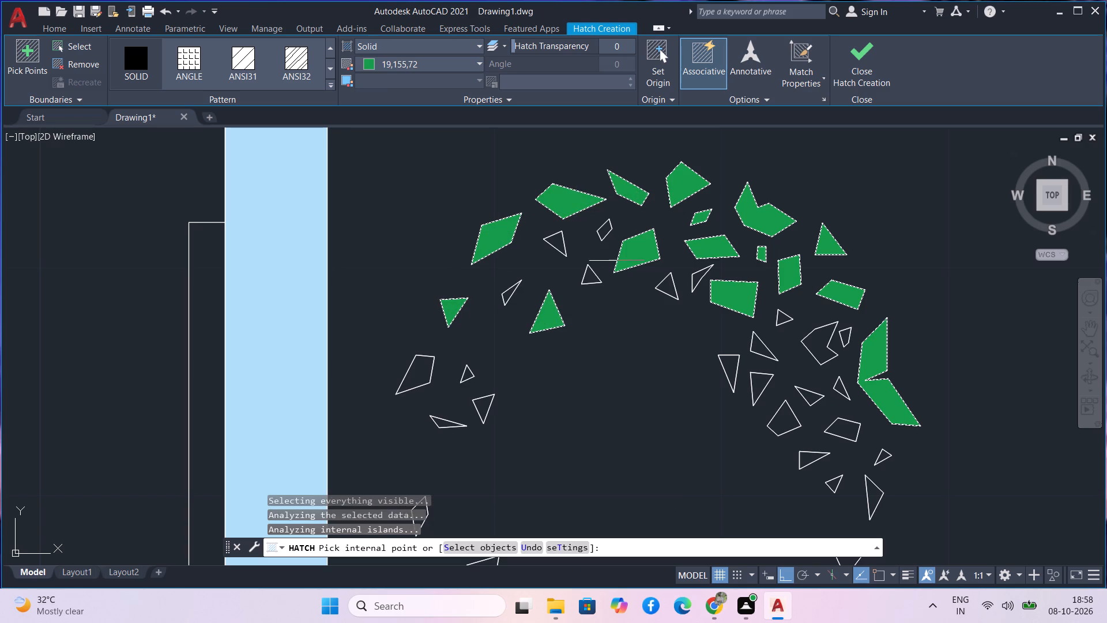
Fill two small triangular leaves and the small diamond inside the third shrub's upper-left arc with solid green.
scroll(594, 287, up, 2)
click(594, 268)
click(511, 175)
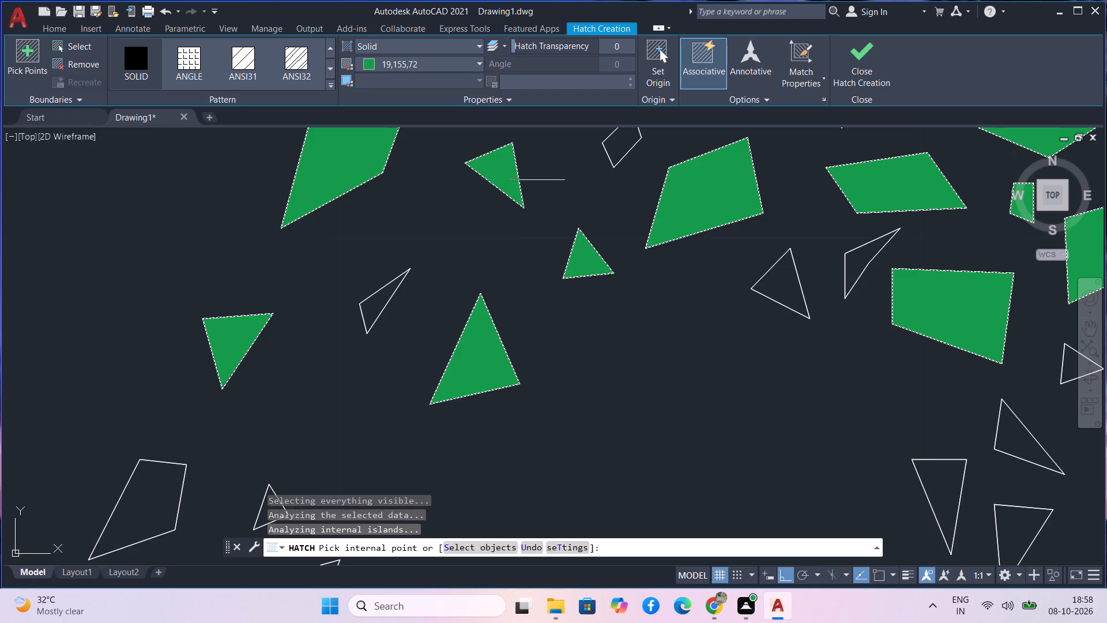
click(615, 148)
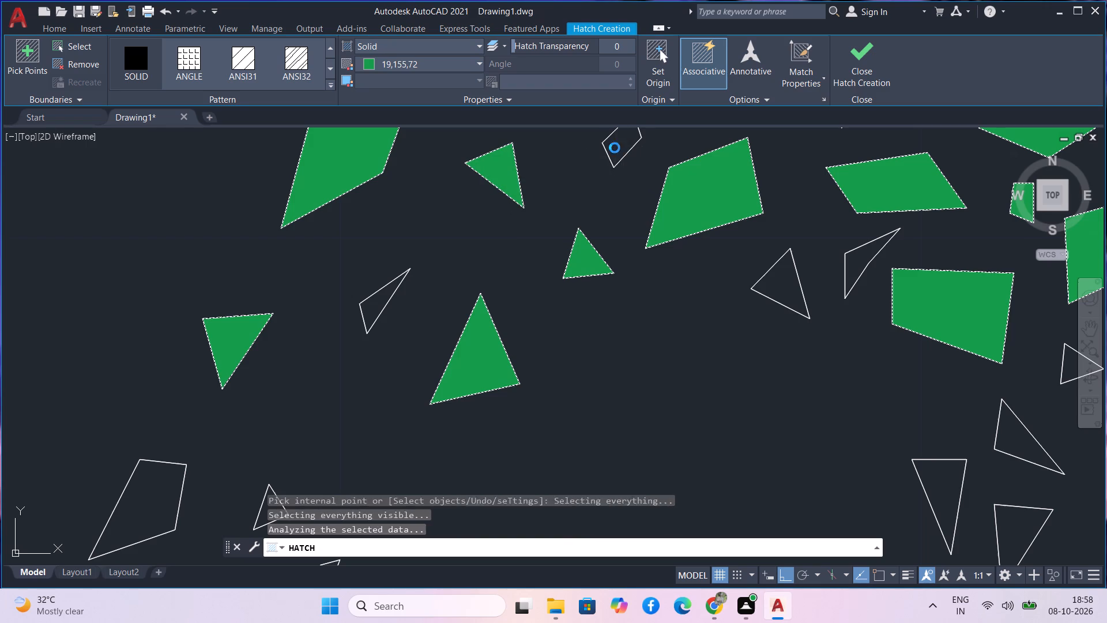
scroll(600, 222, down, 1)
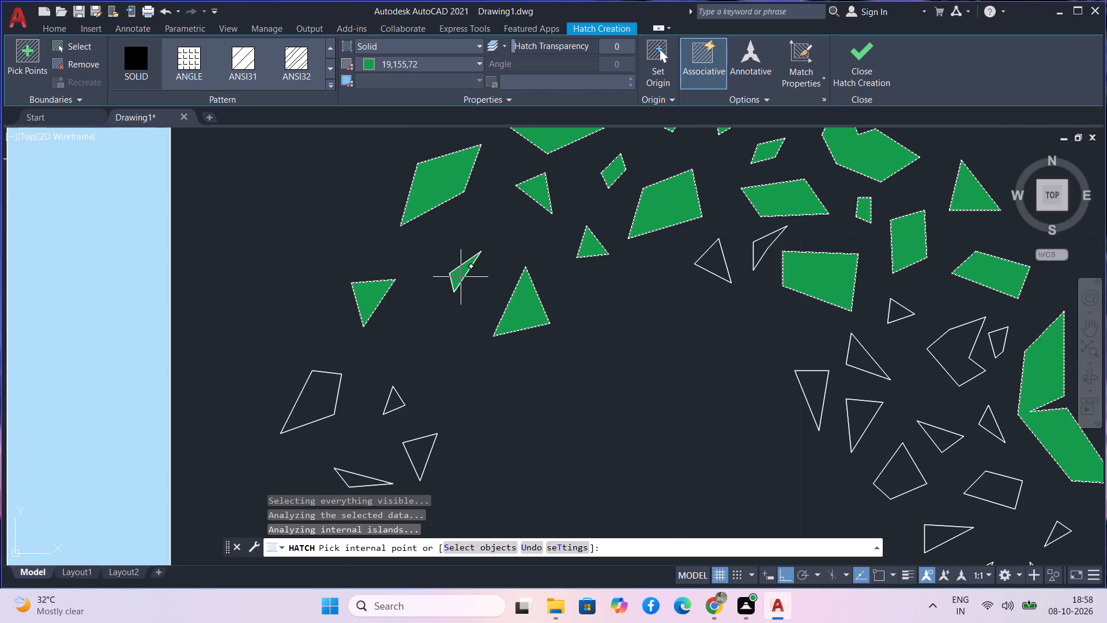
Fill two thin slivers, a four-sided leaf and two triangles along the third shrub's left arc with solid green.
click(461, 277)
click(314, 396)
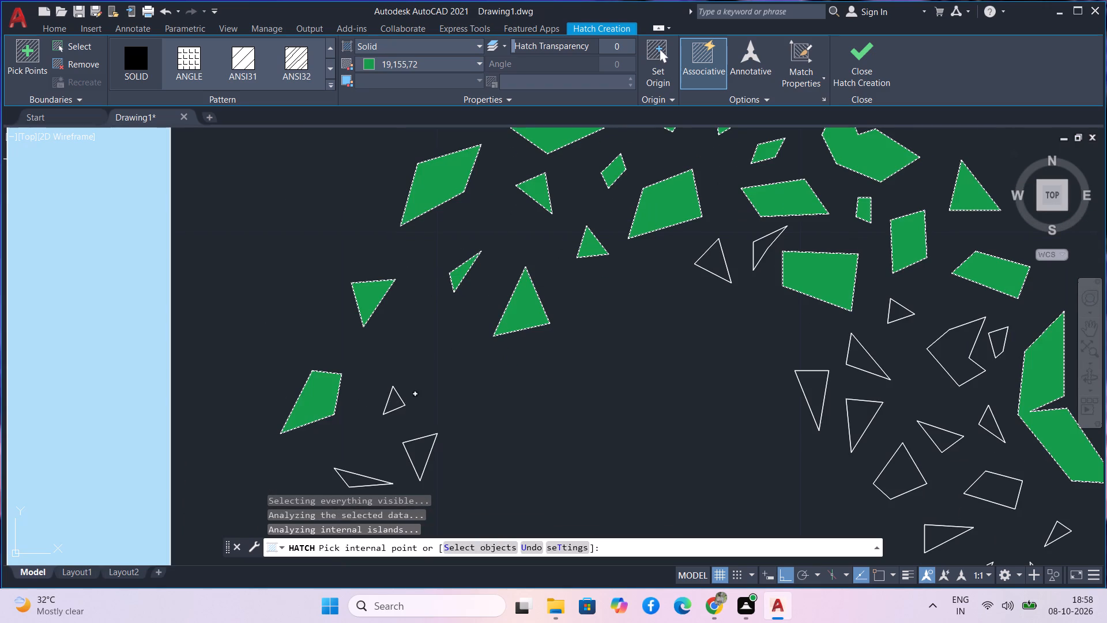
scroll(396, 407, up, 3)
click(396, 399)
scroll(409, 426, down, 2)
scroll(466, 492, down, 1)
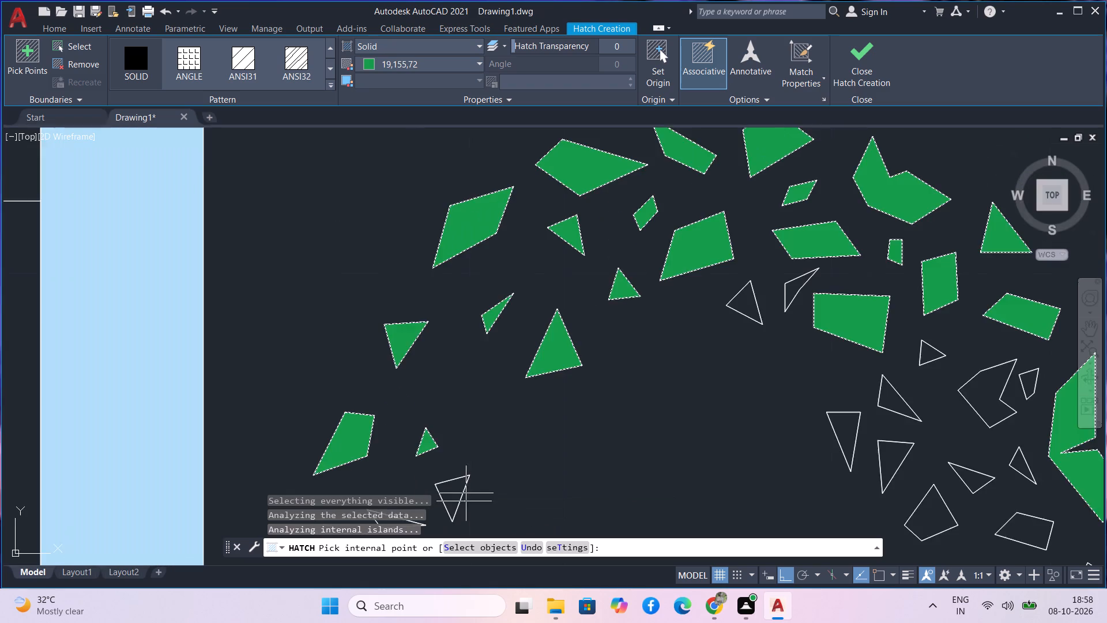
middle_drag(464, 501, 487, 347)
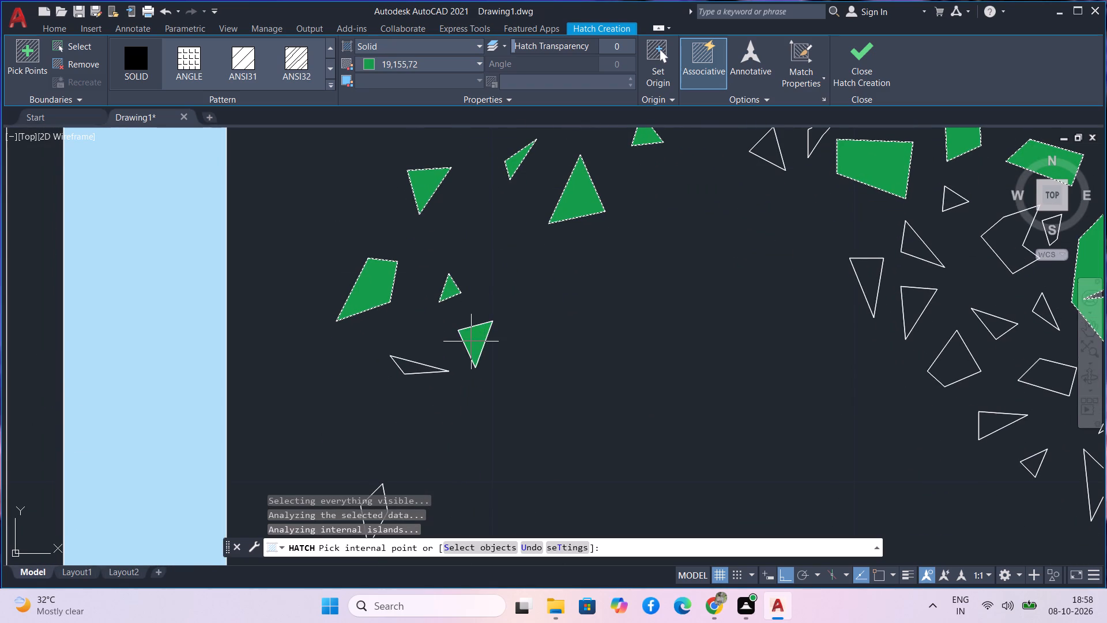
click(471, 341)
scroll(397, 368, up, 3)
click(429, 361)
Fill the narrow diamond and three triangular leaves along the third shrub's lower-left arc with solid green.
scroll(434, 367, down, 2)
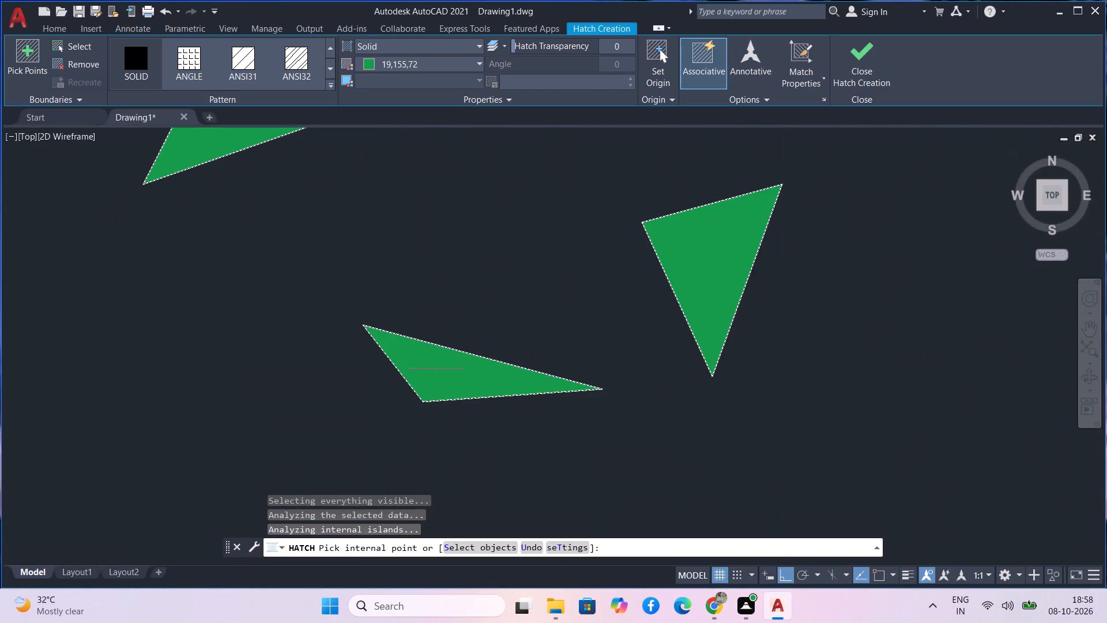
scroll(455, 386, down, 1)
scroll(632, 336, down, 3)
scroll(544, 453, up, 4)
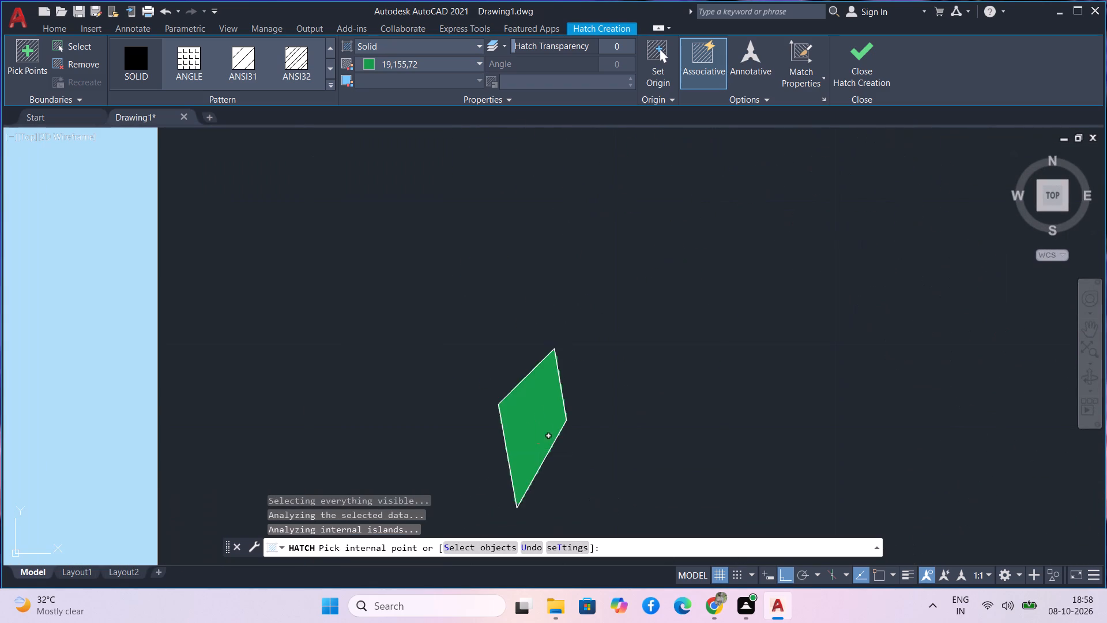
click(529, 421)
scroll(537, 446, down, 3)
middle_drag(586, 492, 534, 355)
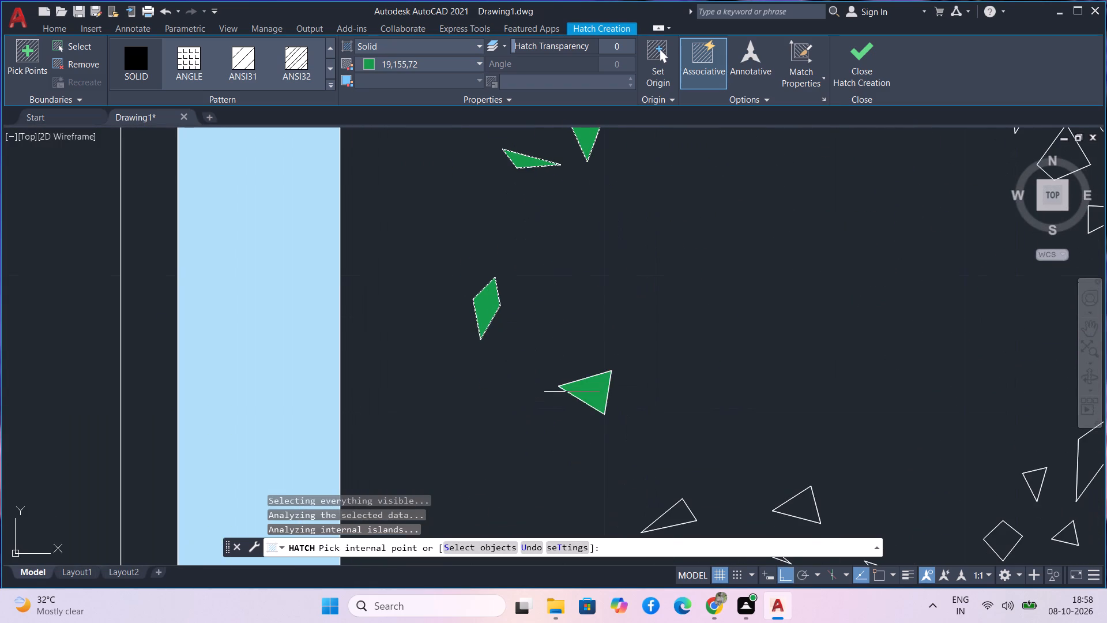
click(594, 389)
click(668, 520)
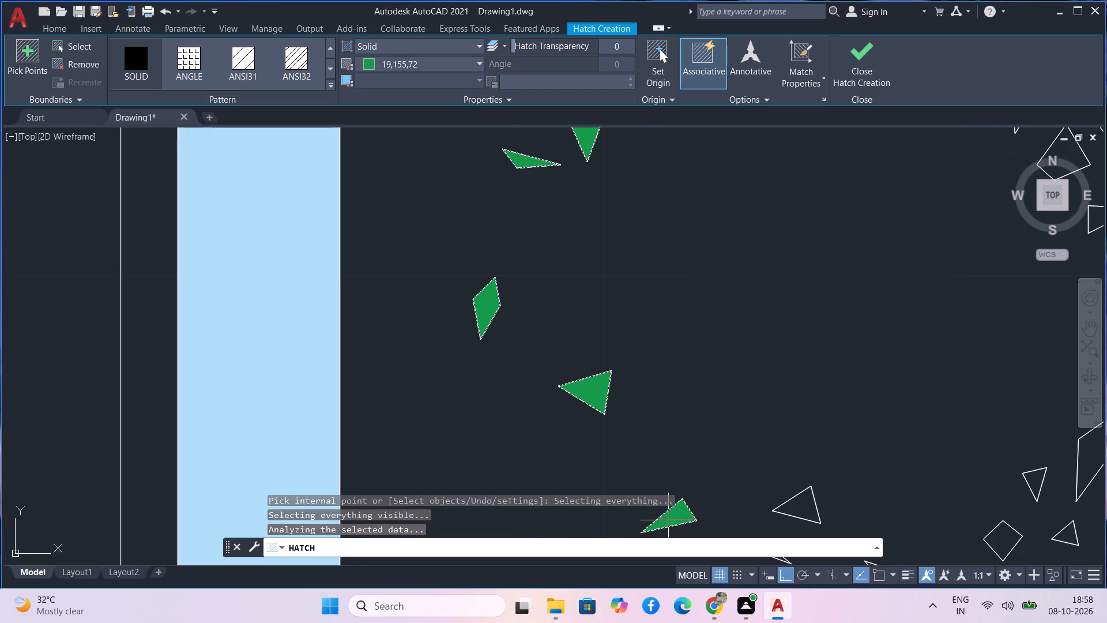
click(806, 513)
Fill three four-sided leaves and three triangular leaves along the third shrub's right and lower-right arc with solid green.
scroll(823, 511, down, 3)
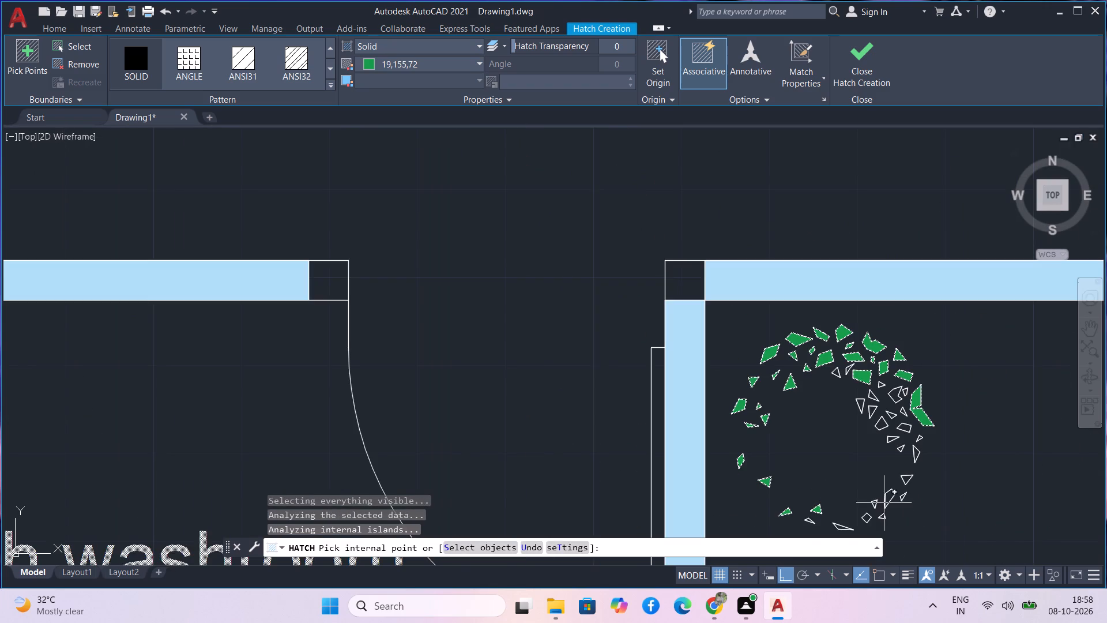
scroll(884, 508, up, 3)
click(909, 472)
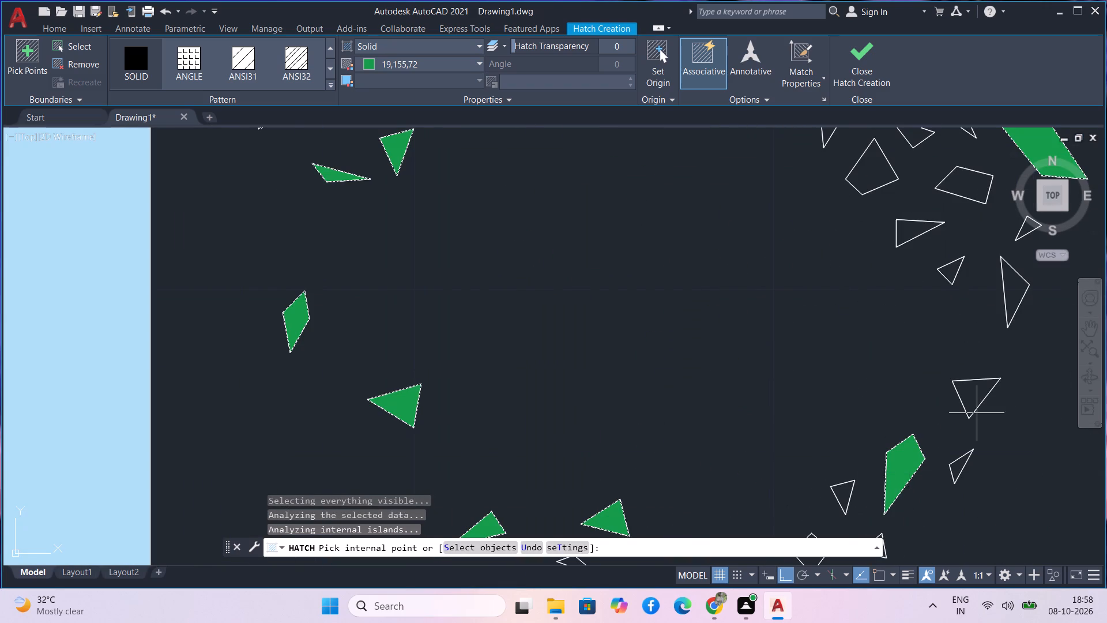
click(978, 393)
click(951, 272)
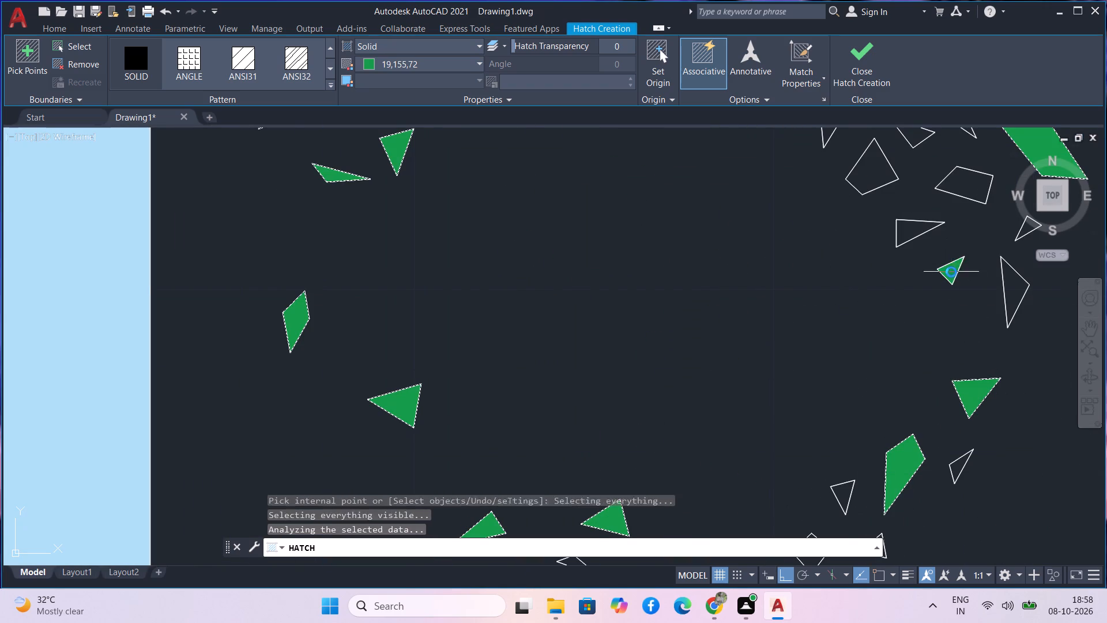
click(903, 234)
click(871, 178)
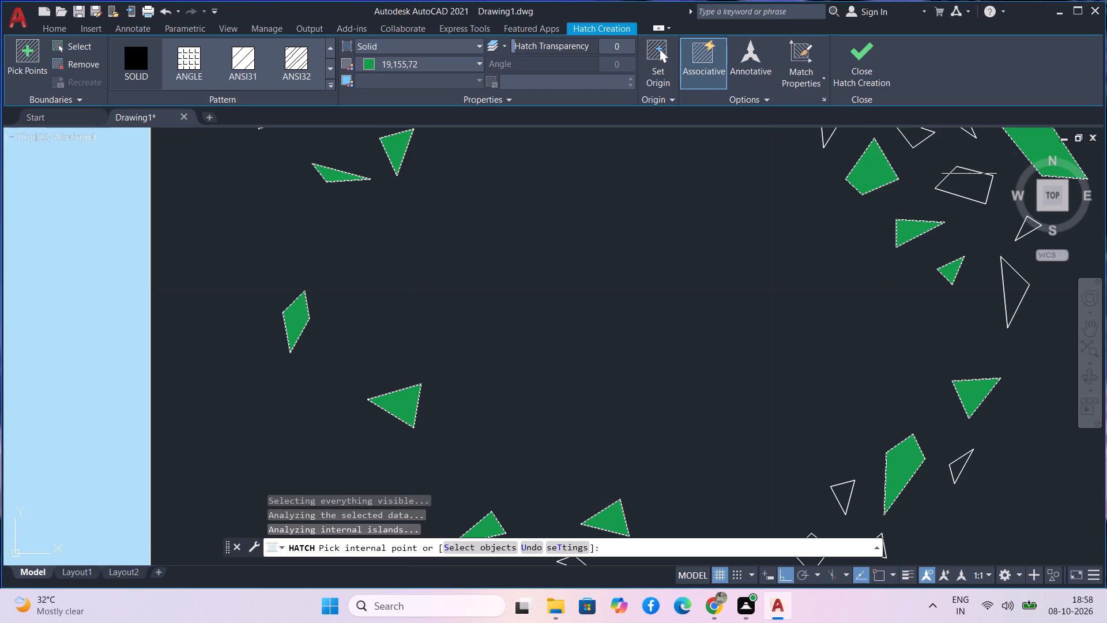
click(969, 174)
Fill the notched leaf, the small leaf beside it and four triangles inside the third shrub's upper-right cluster with solid green.
middle_drag(969, 197, 953, 338)
scroll(970, 201, down, 1)
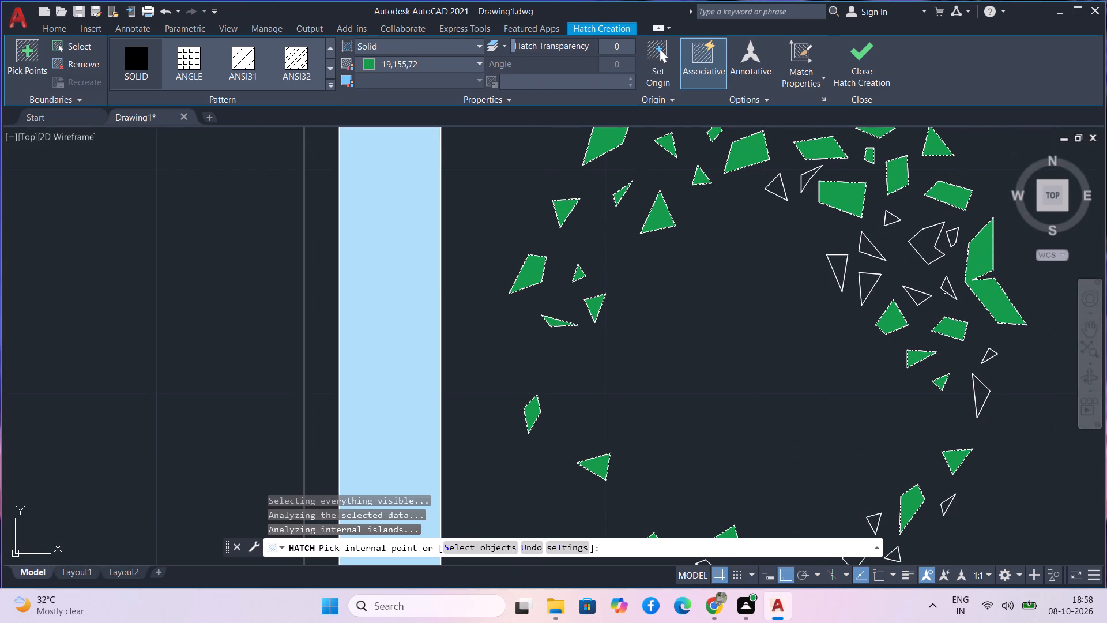
click(928, 248)
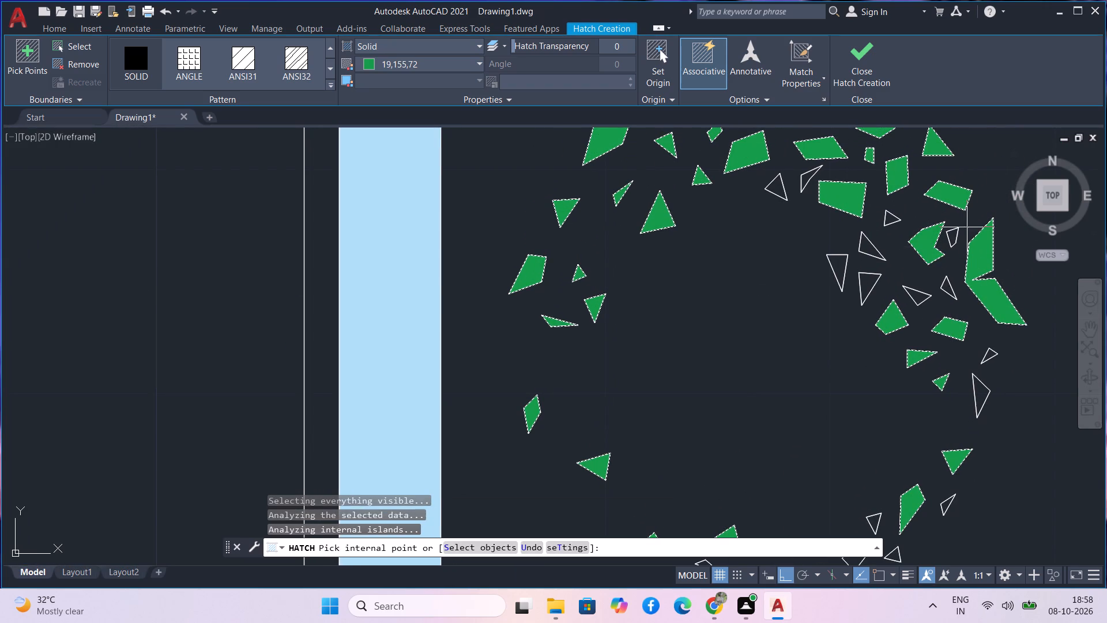
click(954, 235)
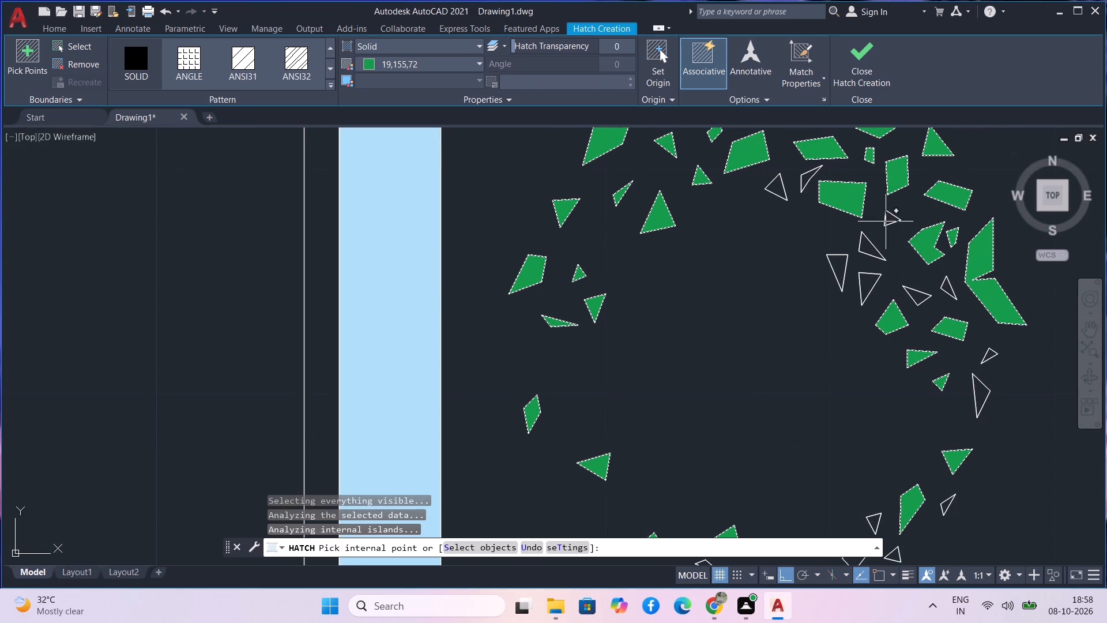
click(888, 221)
click(859, 246)
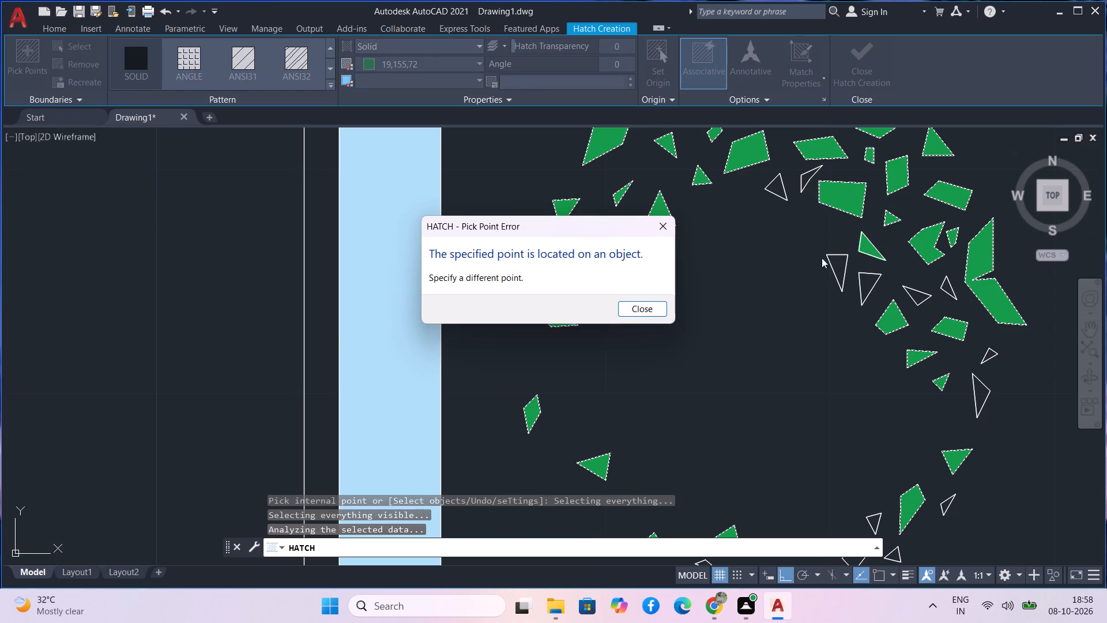
click(662, 223)
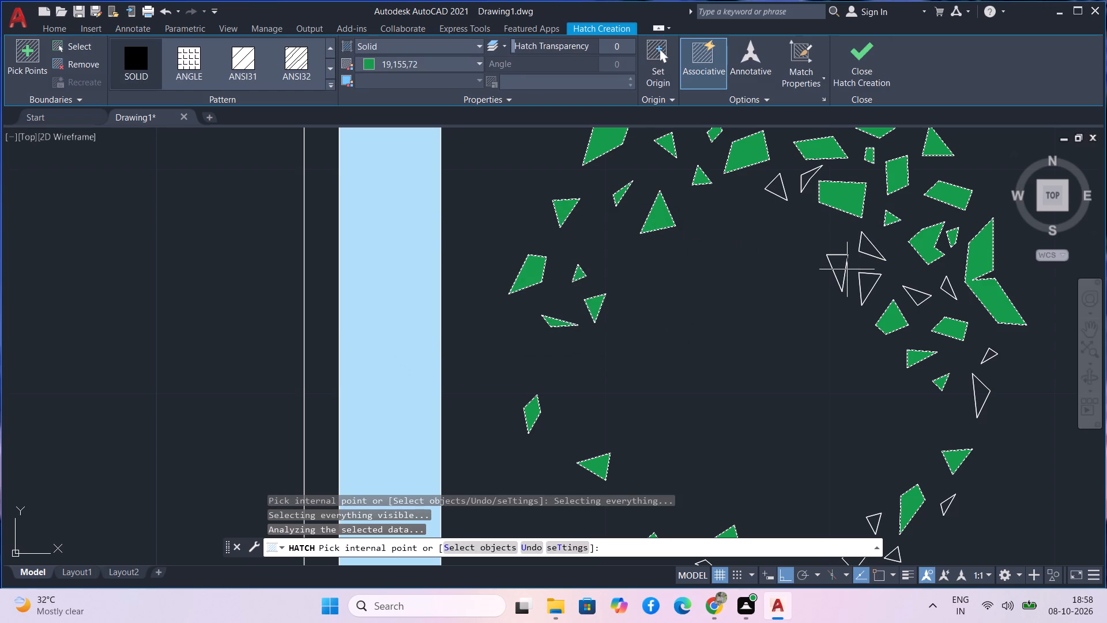
click(834, 265)
click(864, 287)
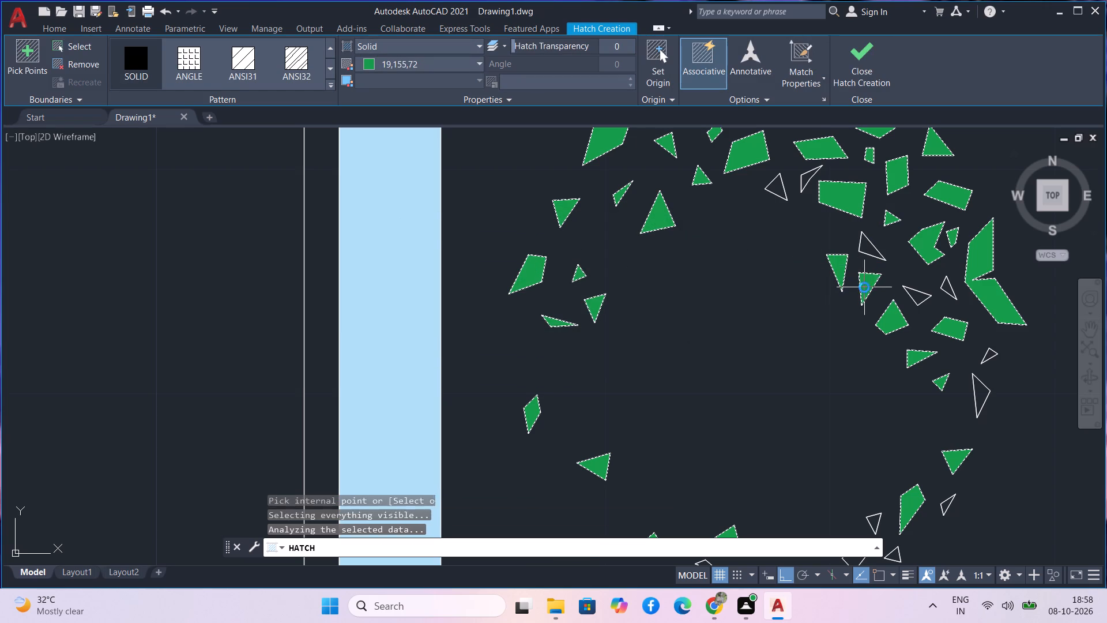
click(868, 253)
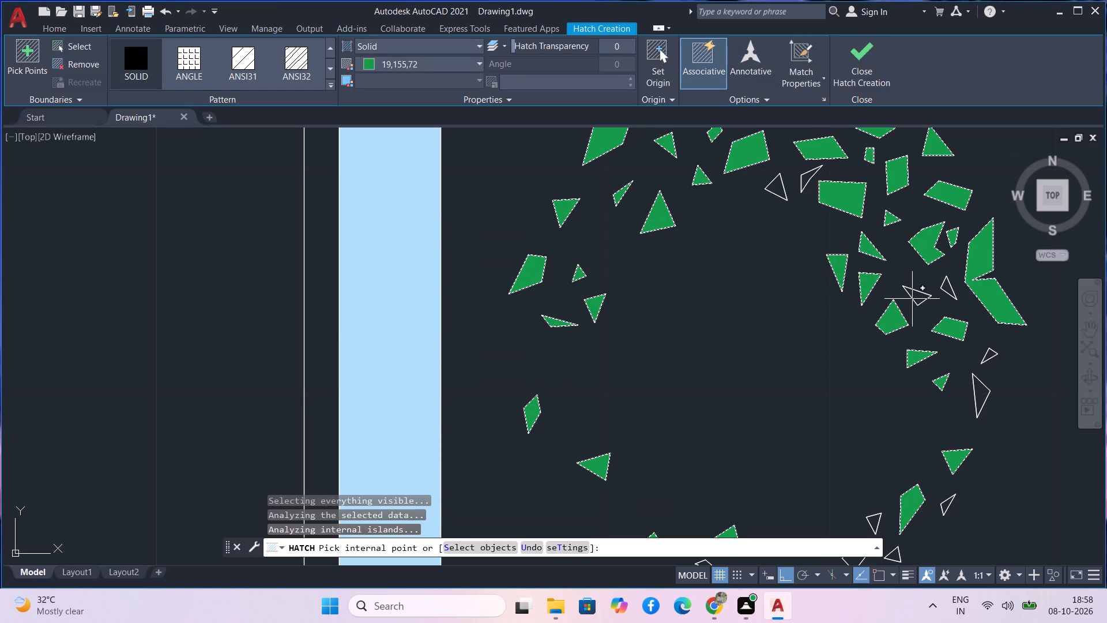
Fill two small triangles in the third shrub's right cluster and two narrow leaves on its outer right arc with solid green.
click(913, 298)
scroll(948, 291, up, 3)
click(944, 277)
scroll(944, 277, down, 3)
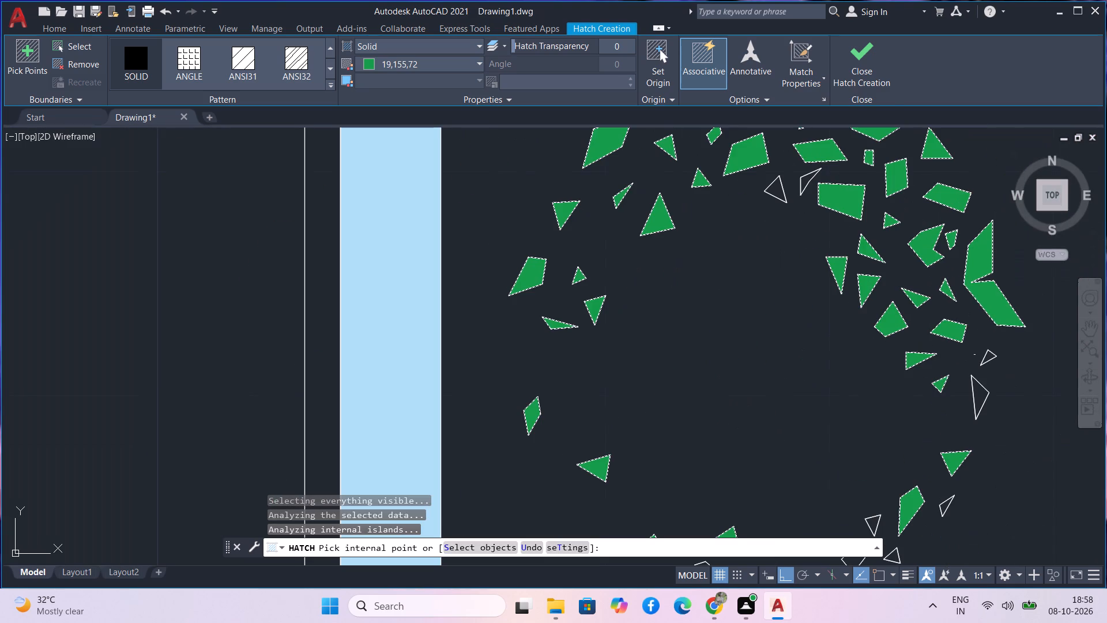
click(985, 397)
scroll(991, 356, up, 2)
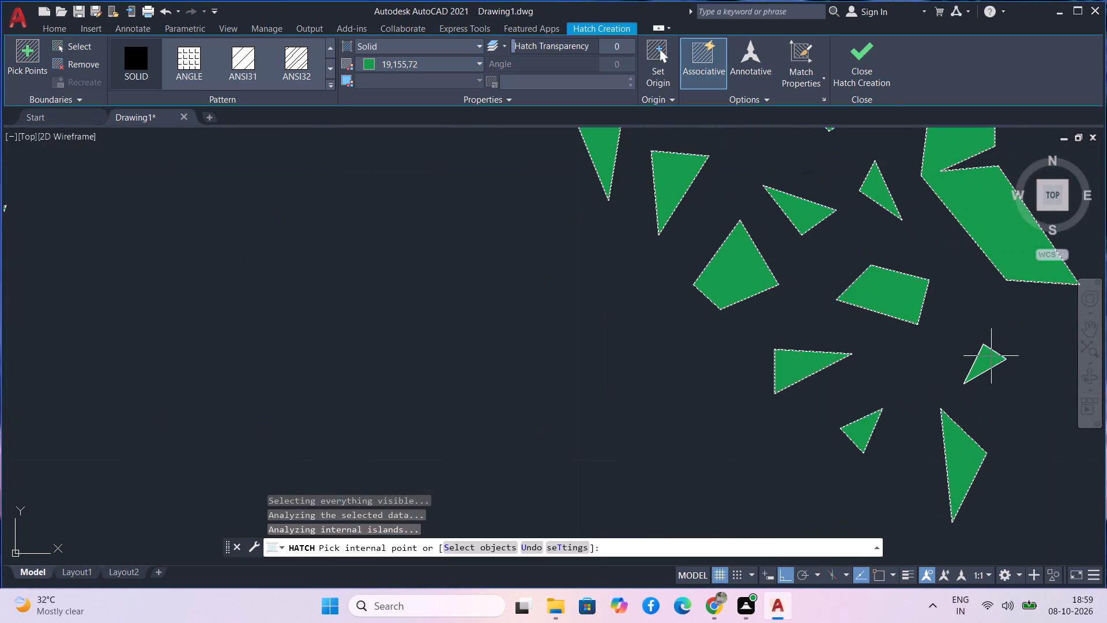
click(991, 356)
Fill the two remaining outlined leaves on the inner side of the third shrub's top arc with solid green.
scroll(951, 391, down, 2)
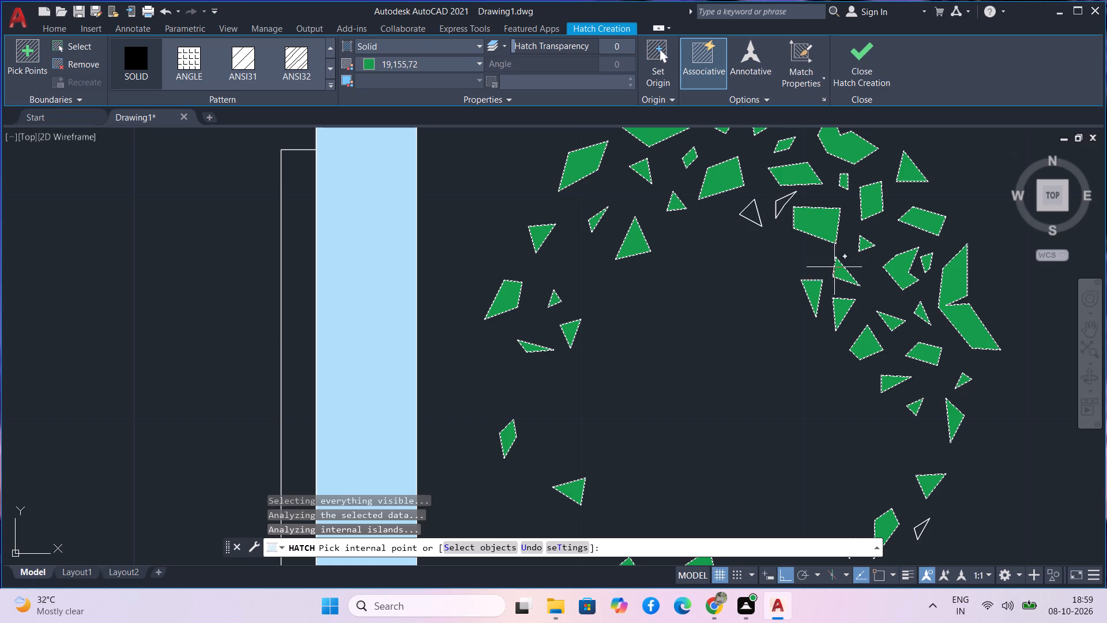
click(784, 202)
click(754, 213)
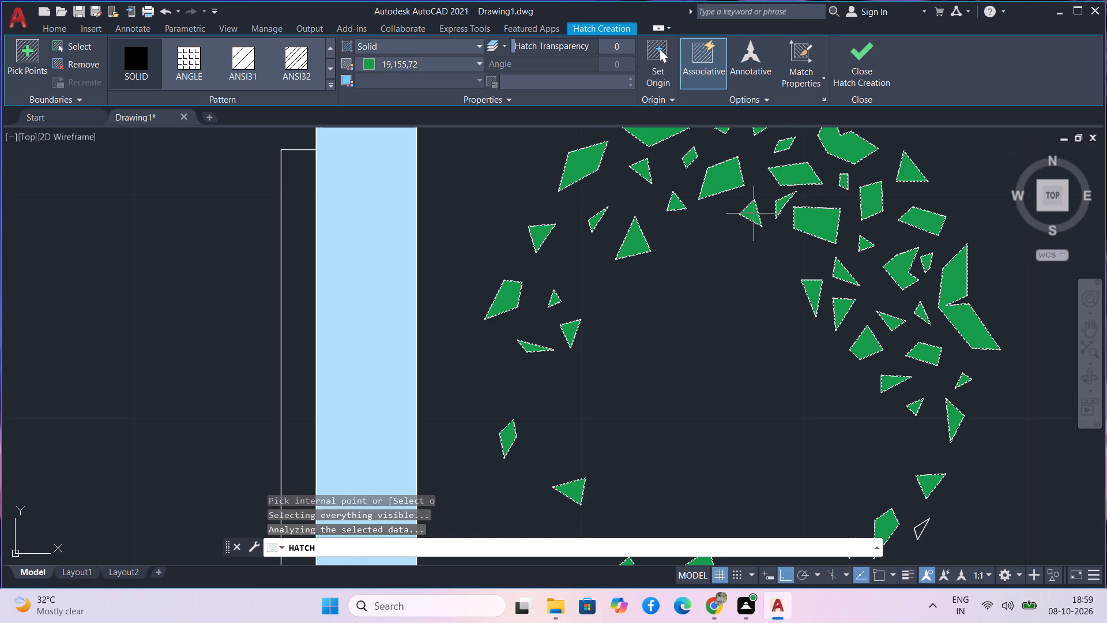
Fill the remaining bottom-arc leaves, two slivers, a diamond and three small triangles, with solid green and finish the third shrub's hatch.
scroll(763, 231, down, 2)
scroll(778, 373, up, 3)
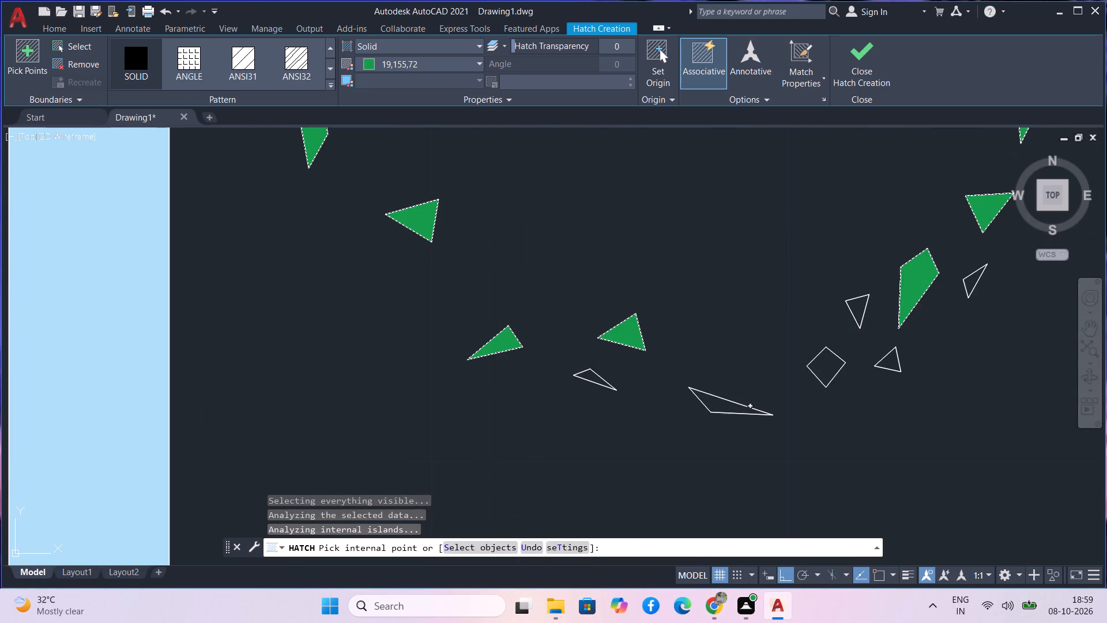
click(721, 409)
click(590, 380)
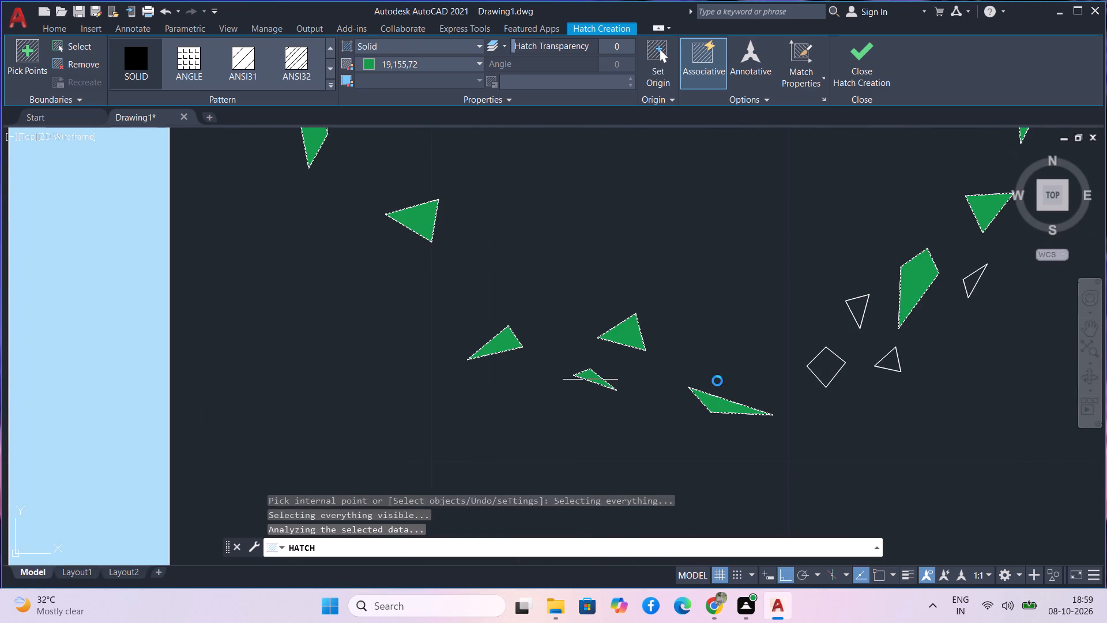
click(823, 363)
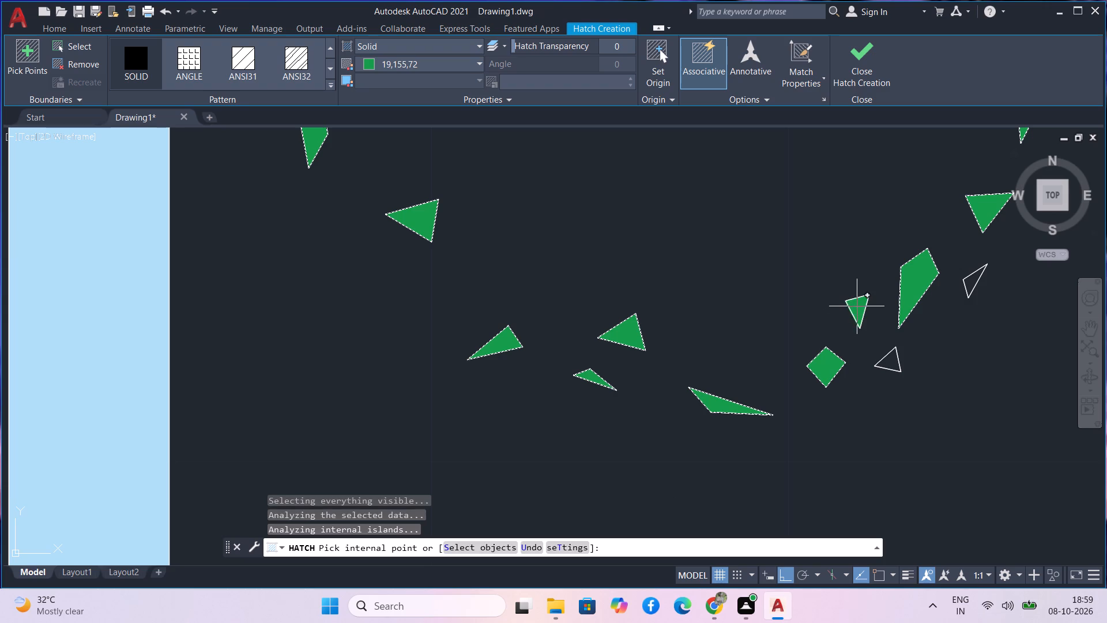
click(857, 306)
click(886, 358)
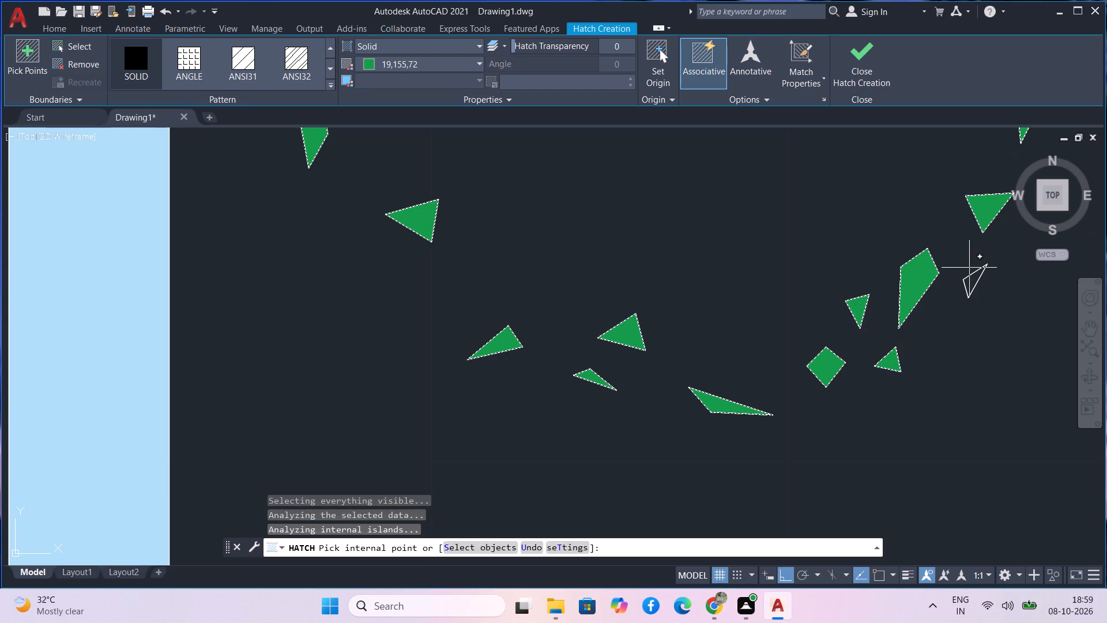
click(967, 282)
scroll(1002, 269, down, 2)
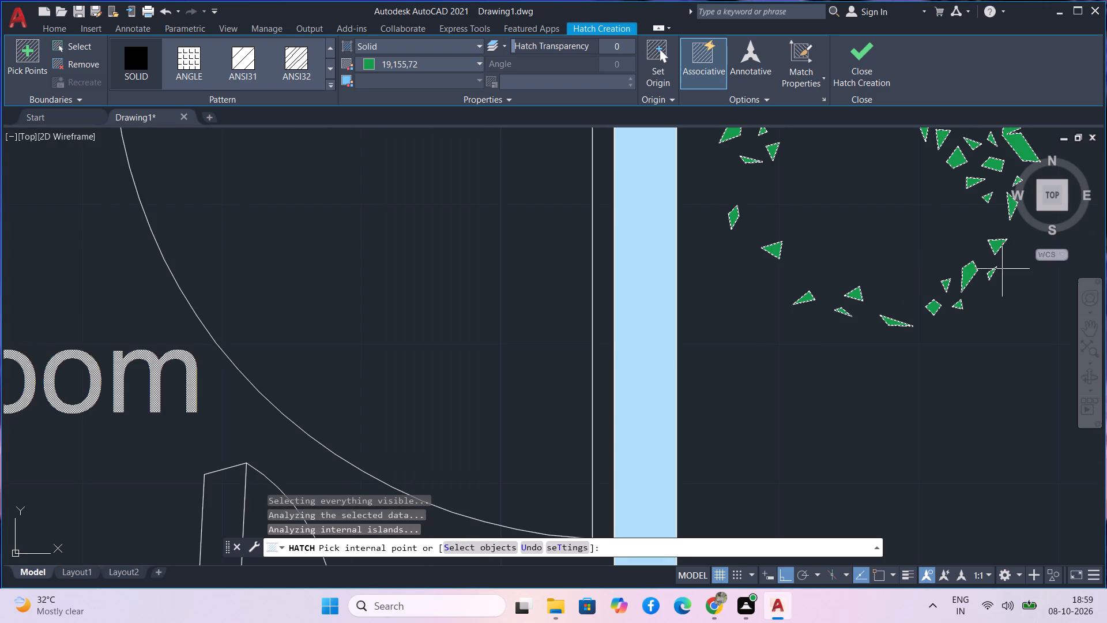
middle_drag(961, 313, 839, 336)
scroll(839, 340, down, 2)
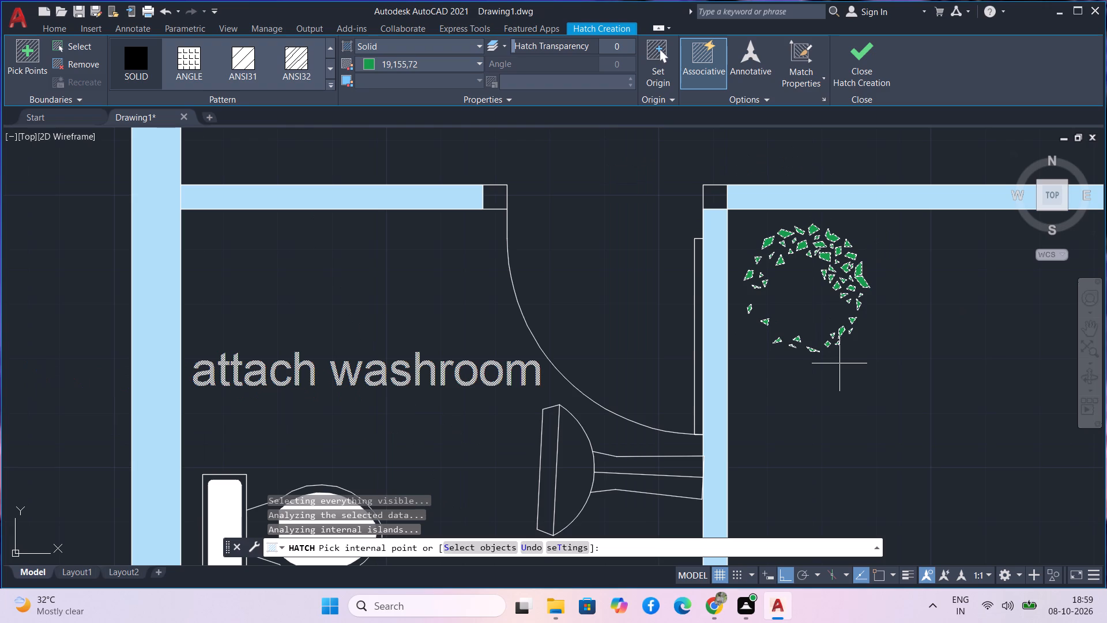
scroll(867, 297, down, 3)
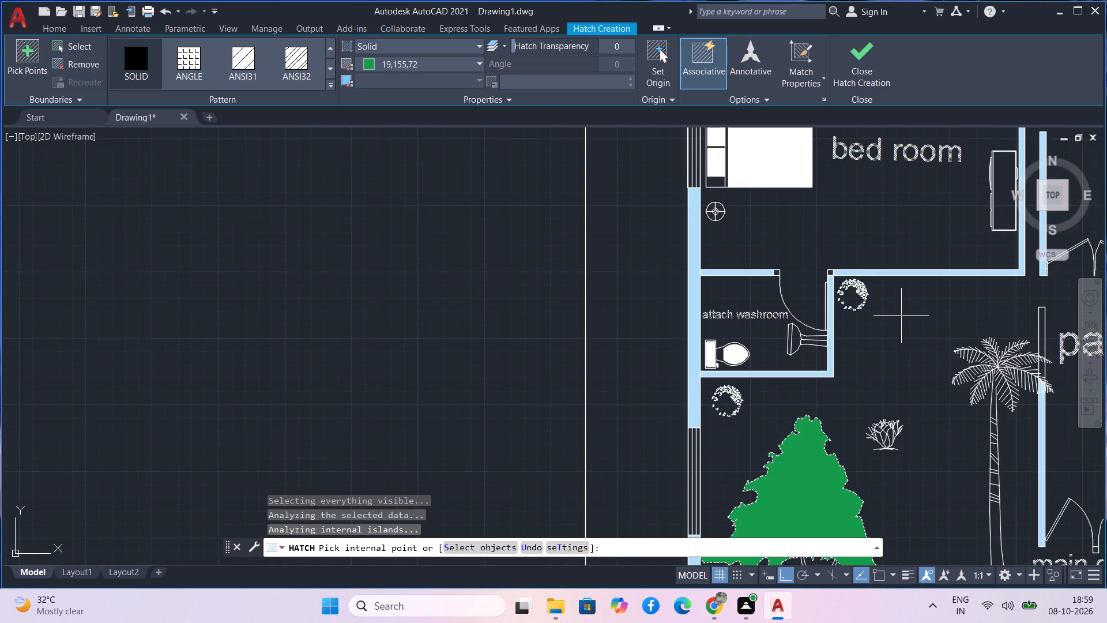
middle_drag(928, 333, 715, 269)
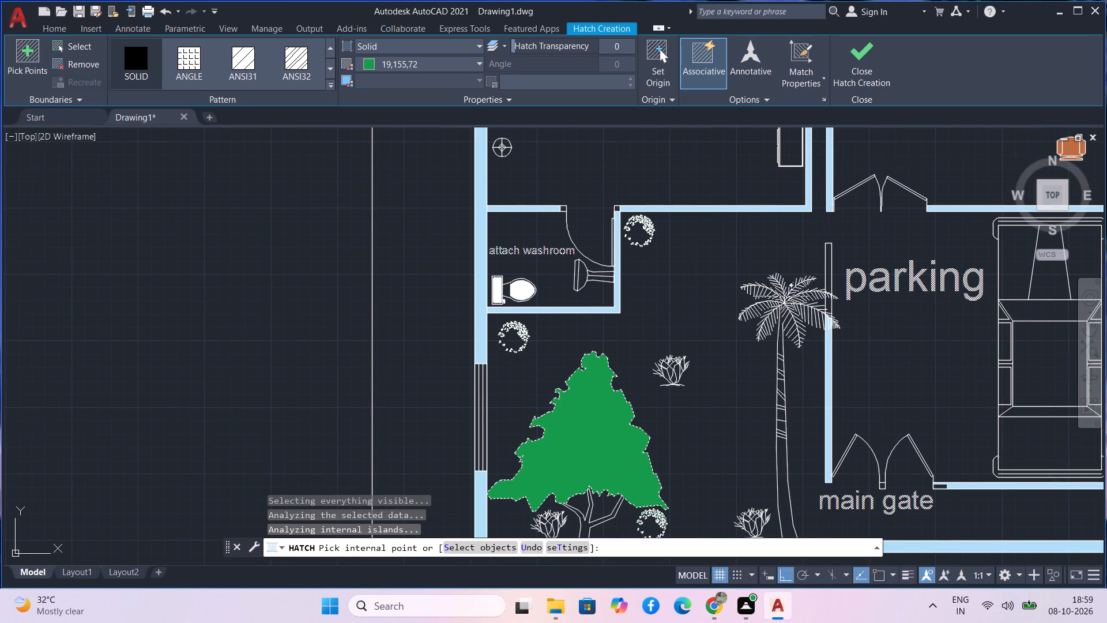
scroll(797, 325, down, 1)
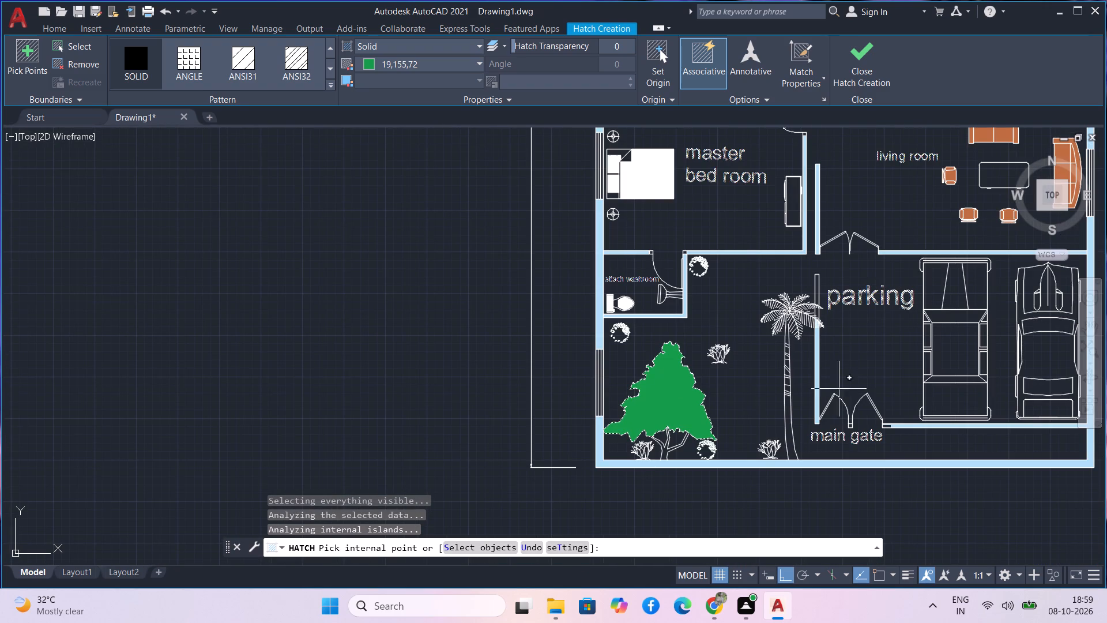
scroll(833, 258, down, 1)
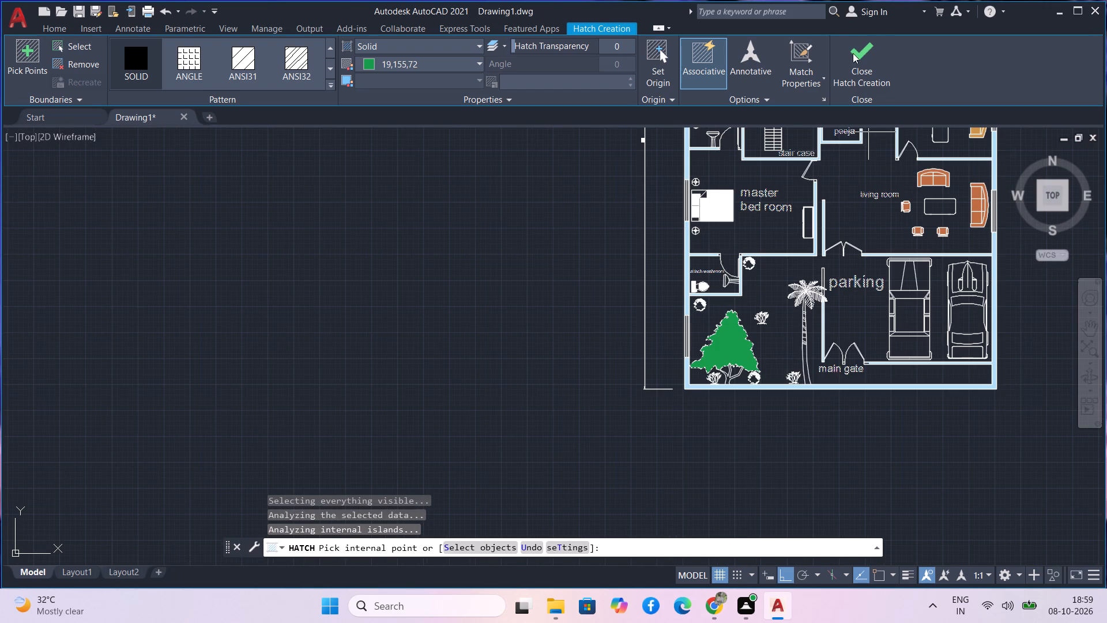
click(872, 58)
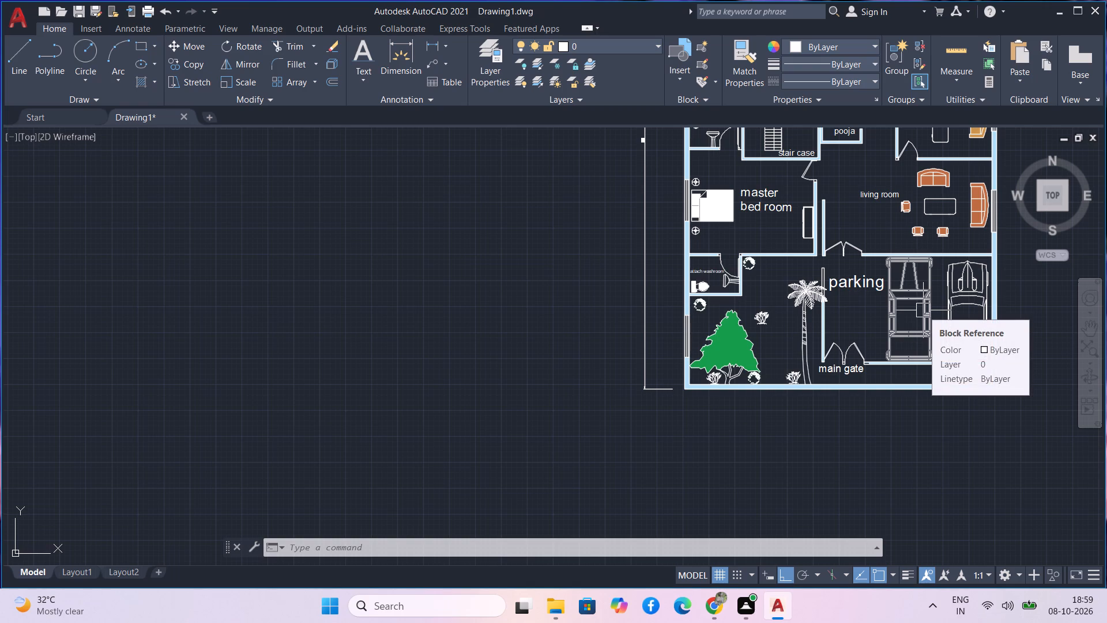
Review the whole floor plan from the rear open space to the parking area and front garden.
scroll(885, 285, down, 1)
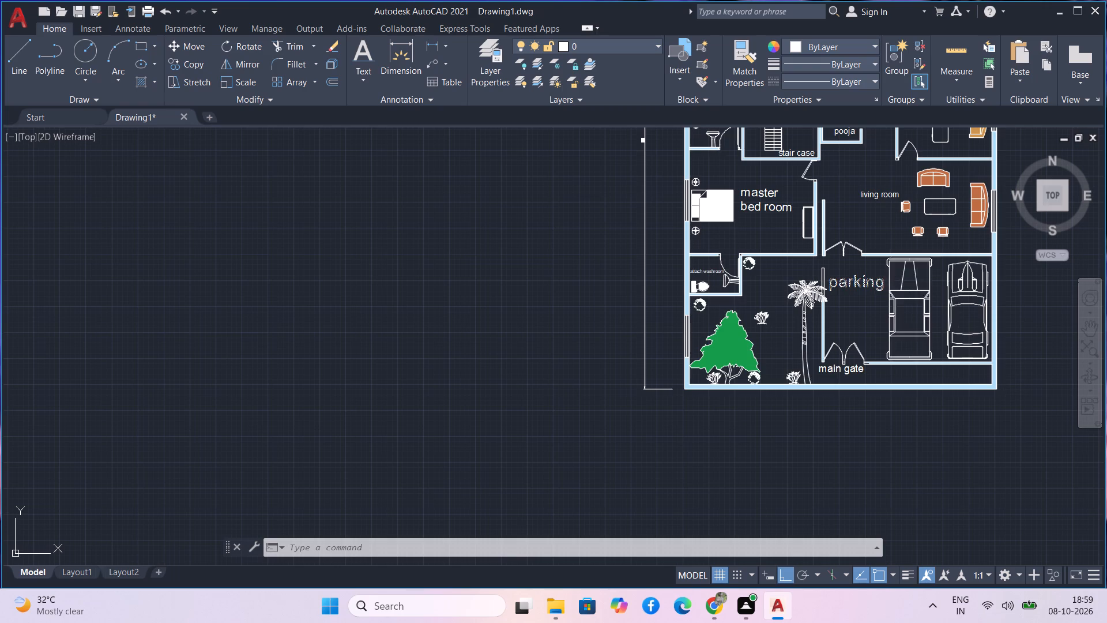
scroll(885, 285, down, 2)
scroll(867, 230, up, 3)
middle_drag(867, 230, 598, 274)
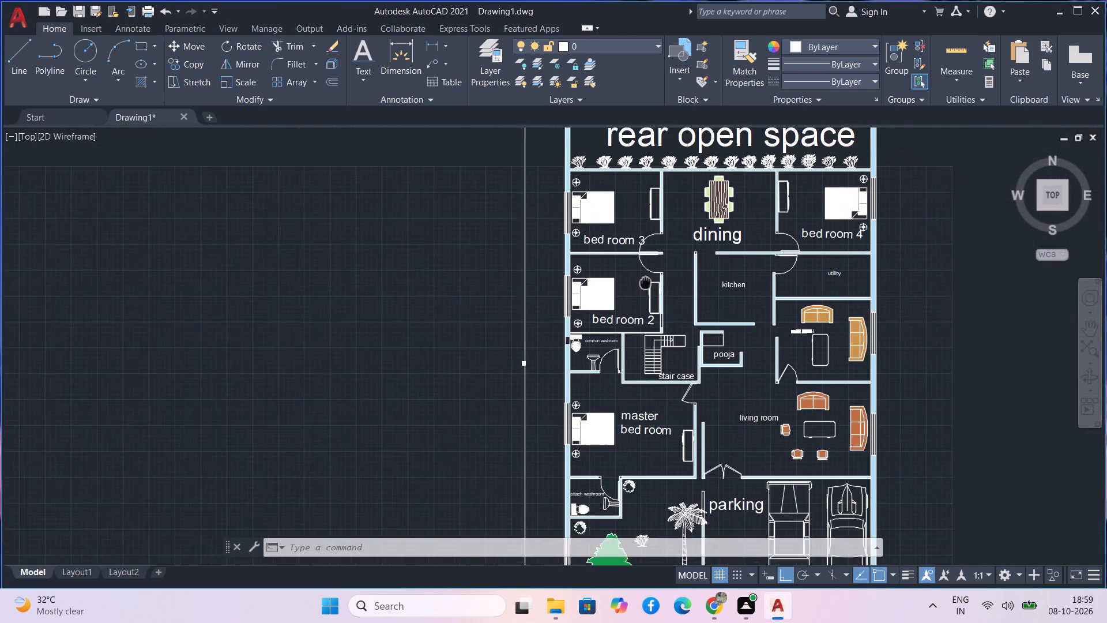
middle_drag(598, 274, 572, 303)
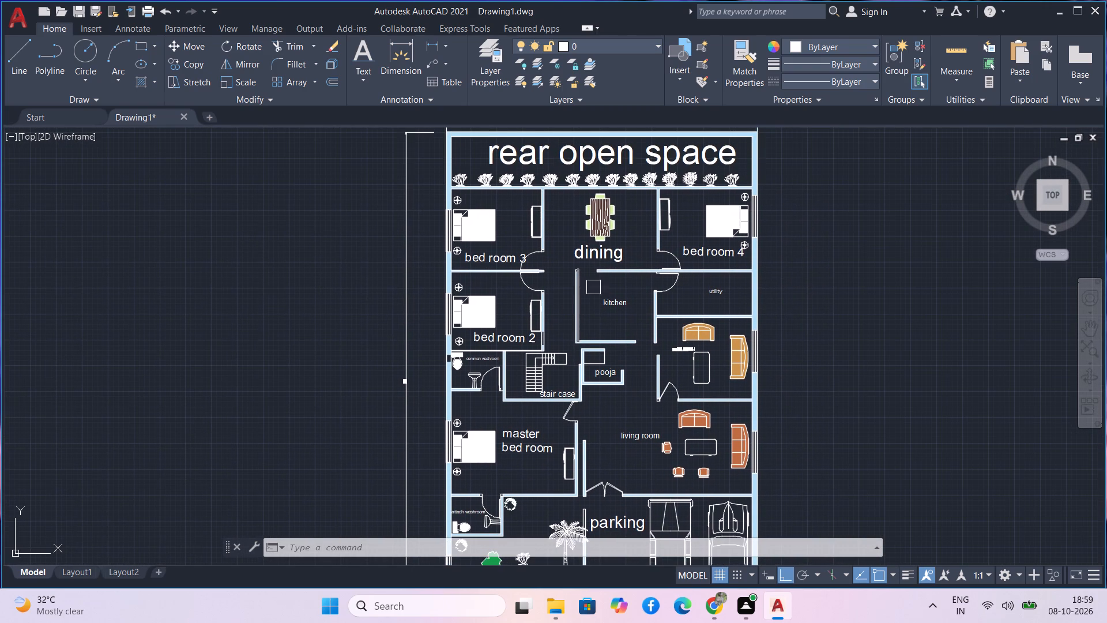
key(Escape)
scroll(812, 254, down, 2)
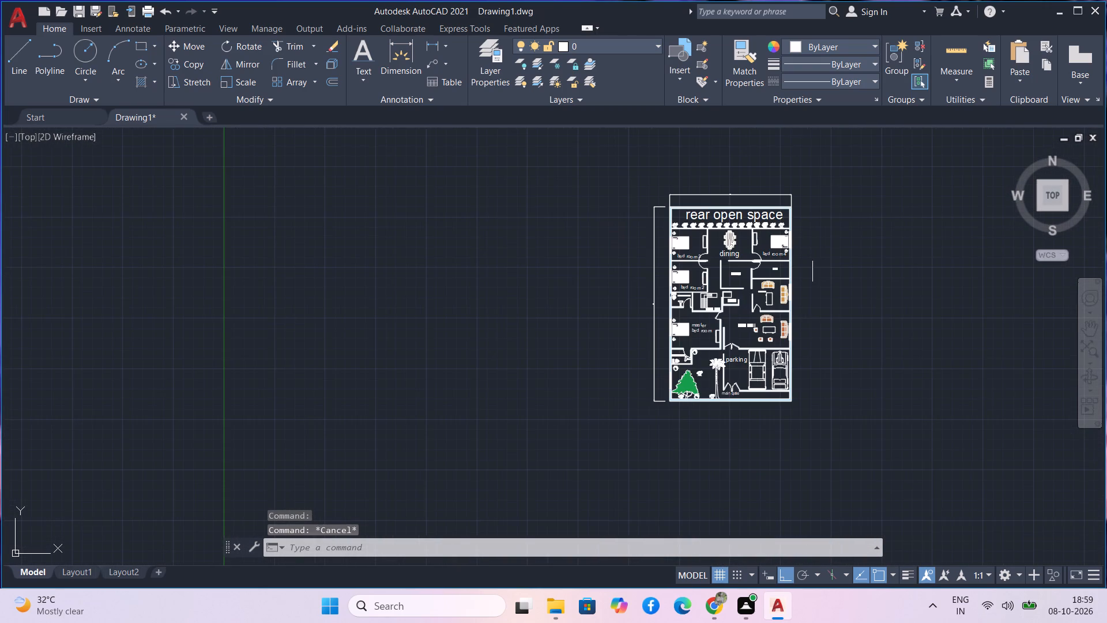
scroll(809, 343, up, 1)
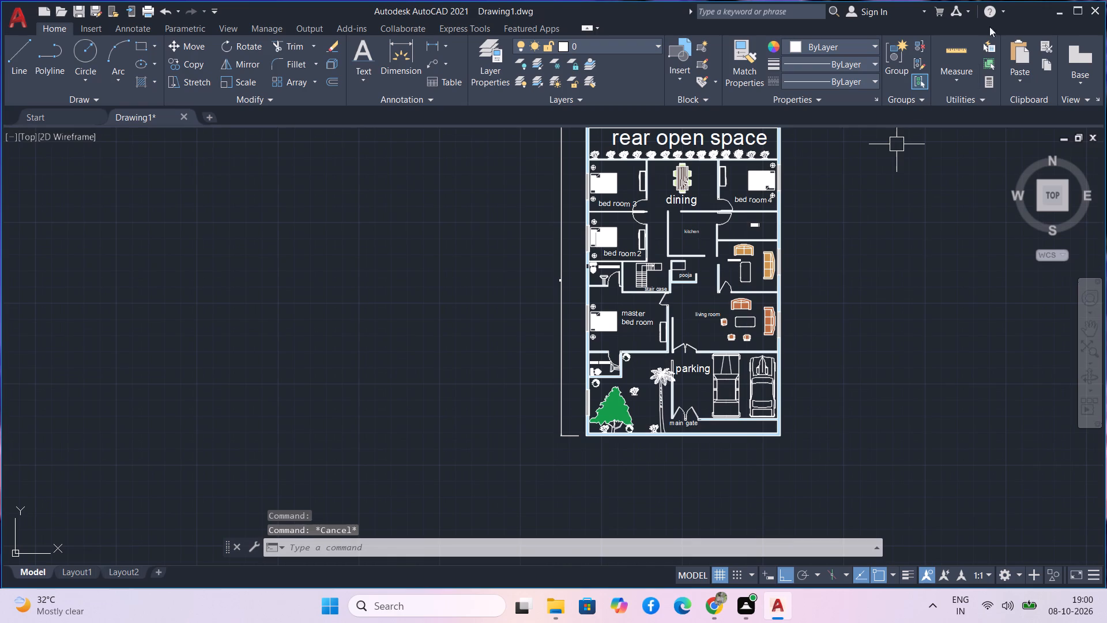
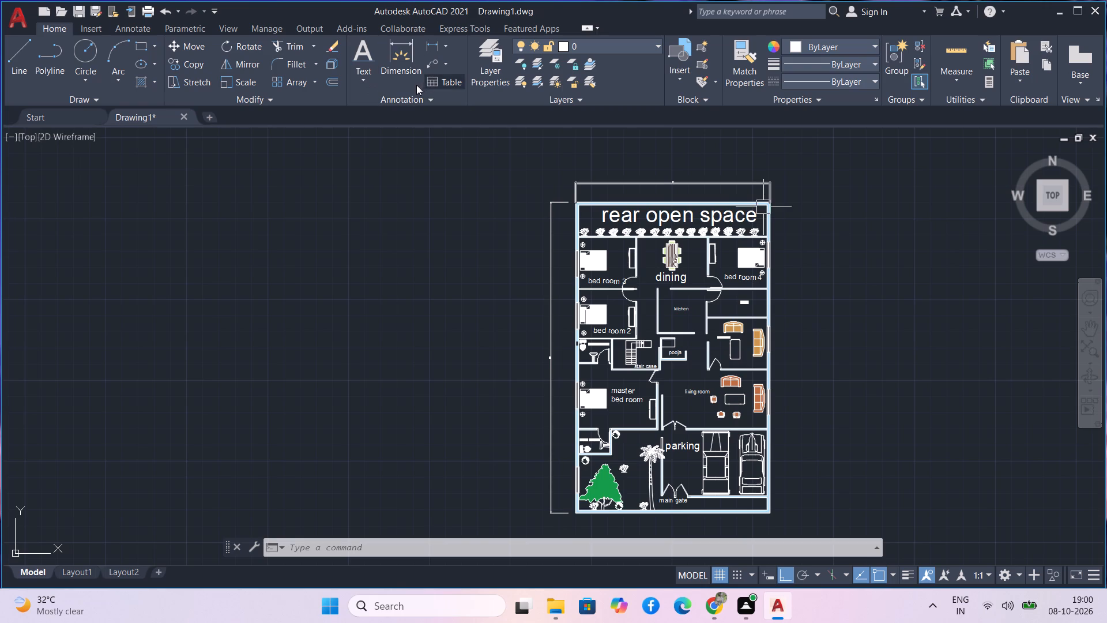
Fill the roof, both tapered upper panels and the lower panel of the vehicle nearest the parking label with solid black 0,0,0.
text(h)
key(space)
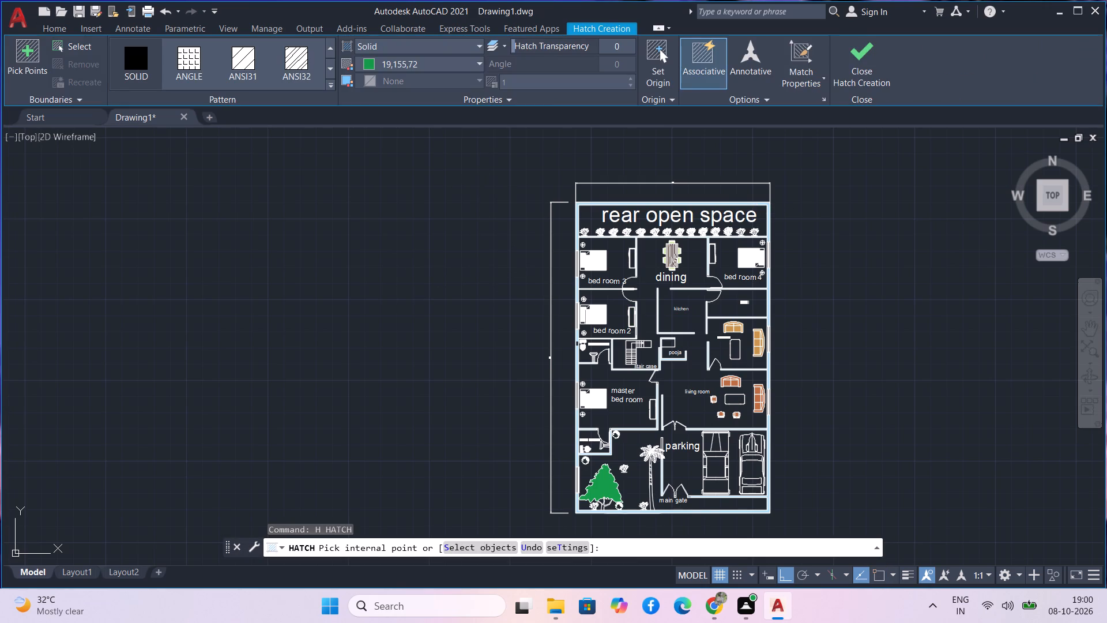
click(446, 67)
click(121, 63)
click(124, 55)
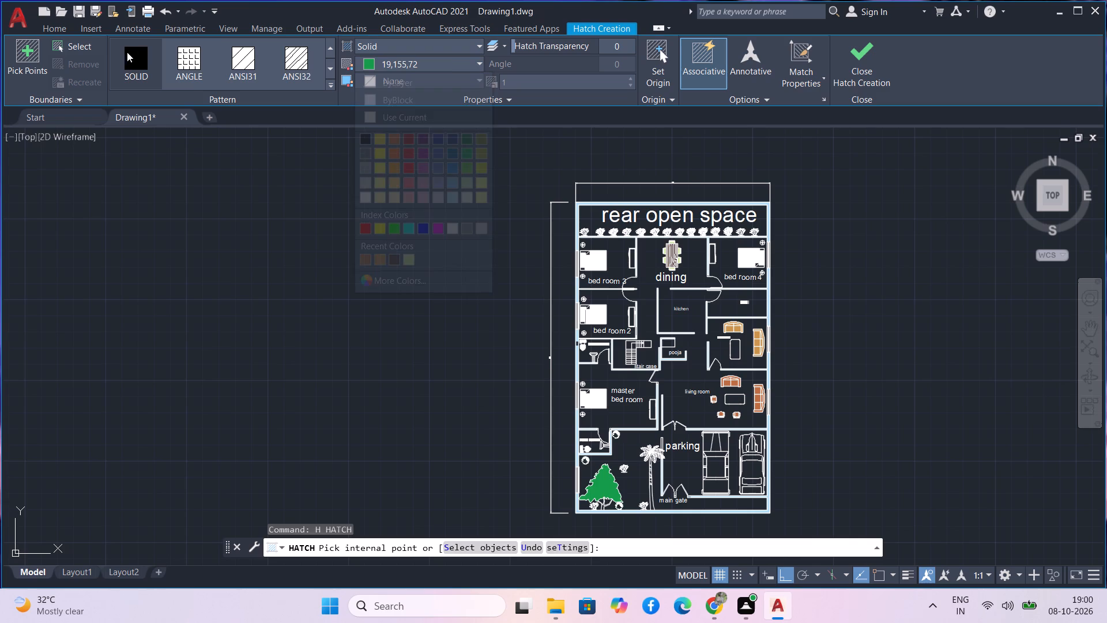
click(445, 59)
click(366, 136)
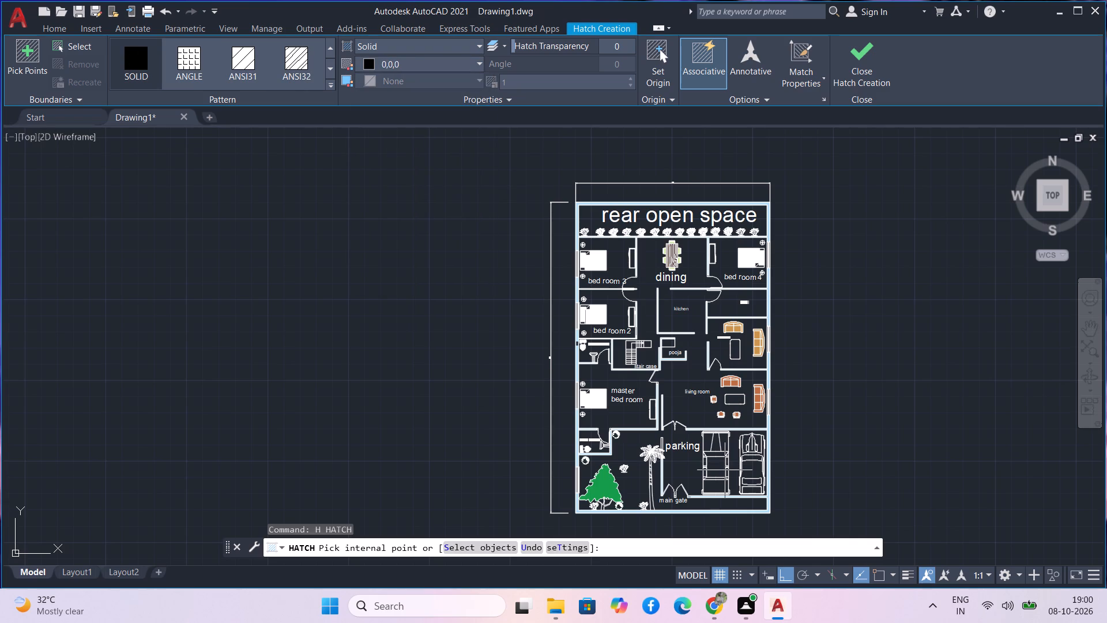
scroll(725, 470, up, 2)
click(710, 461)
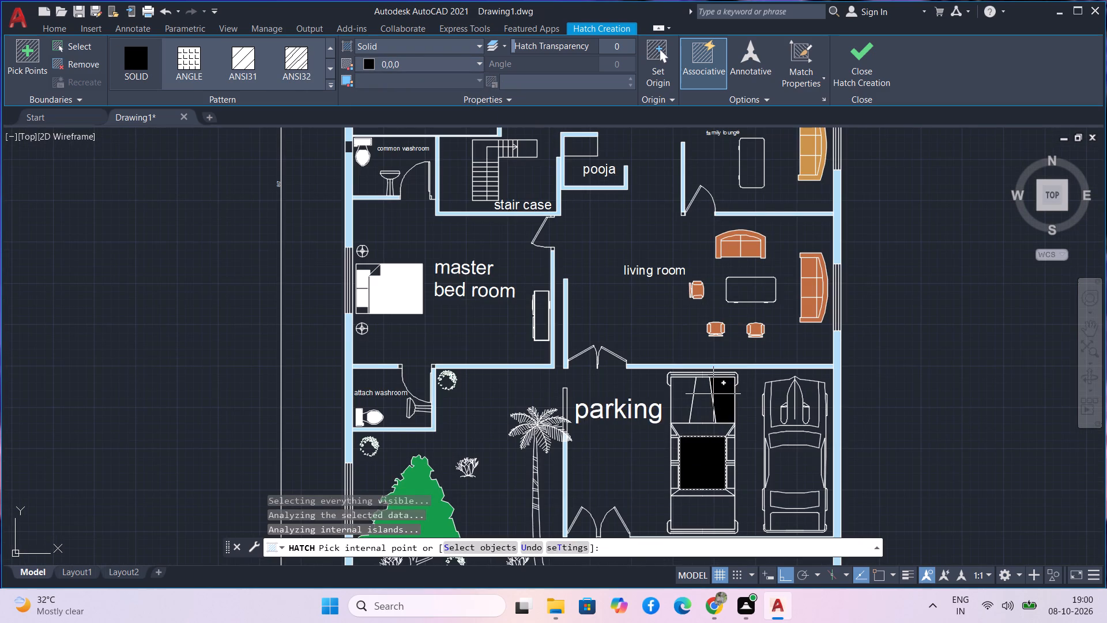
click(713, 394)
click(687, 403)
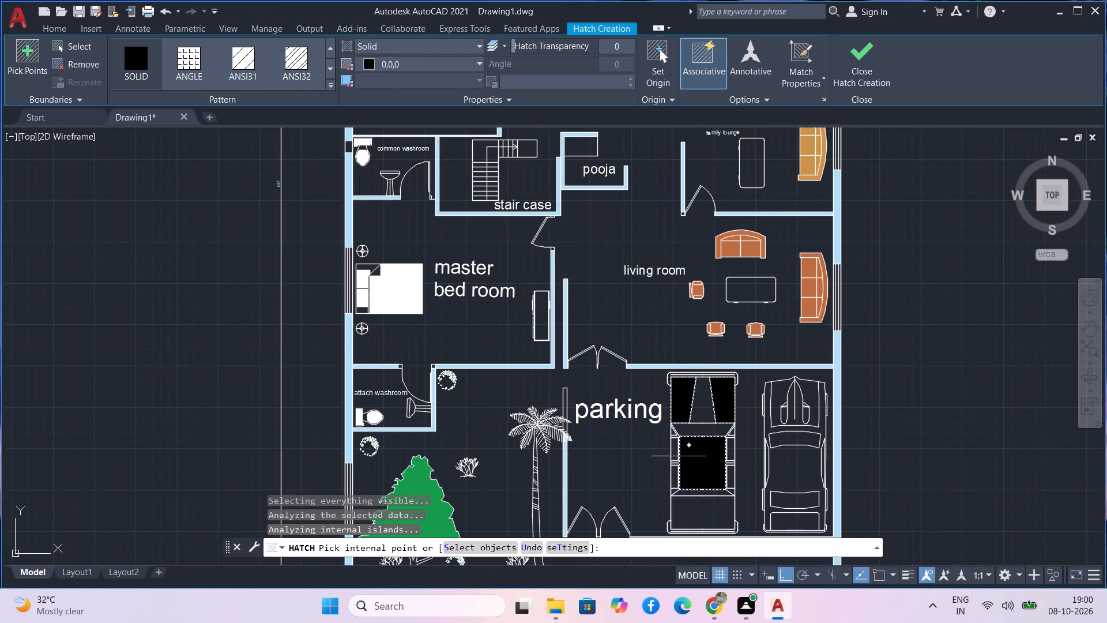
click(692, 512)
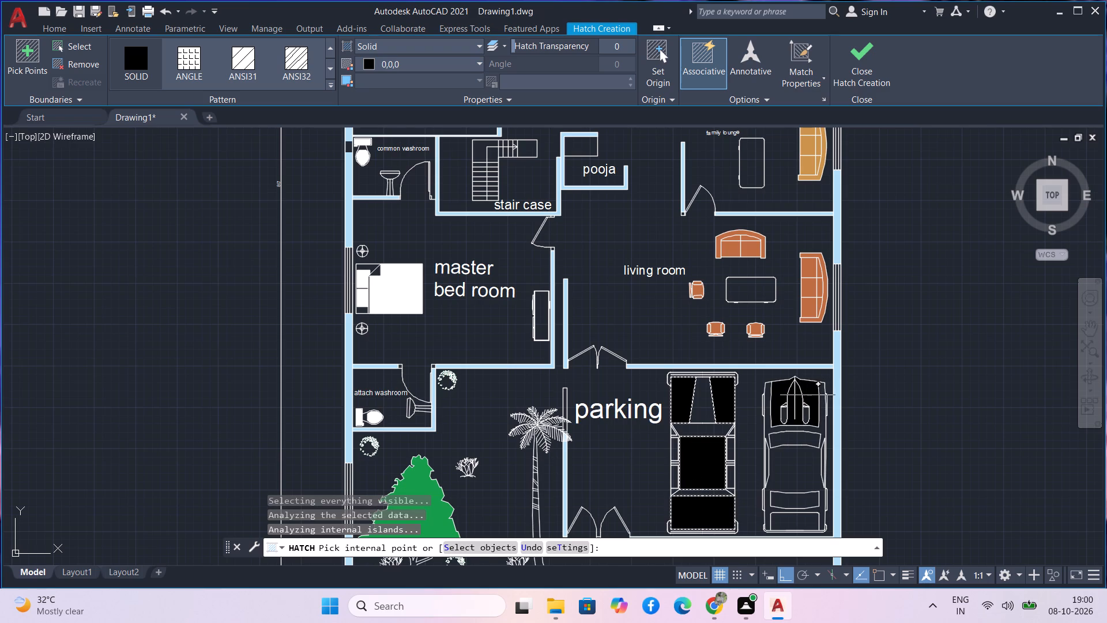
Fill the second car's front panel, main body and lower rear panel with the same solid black.
click(808, 395)
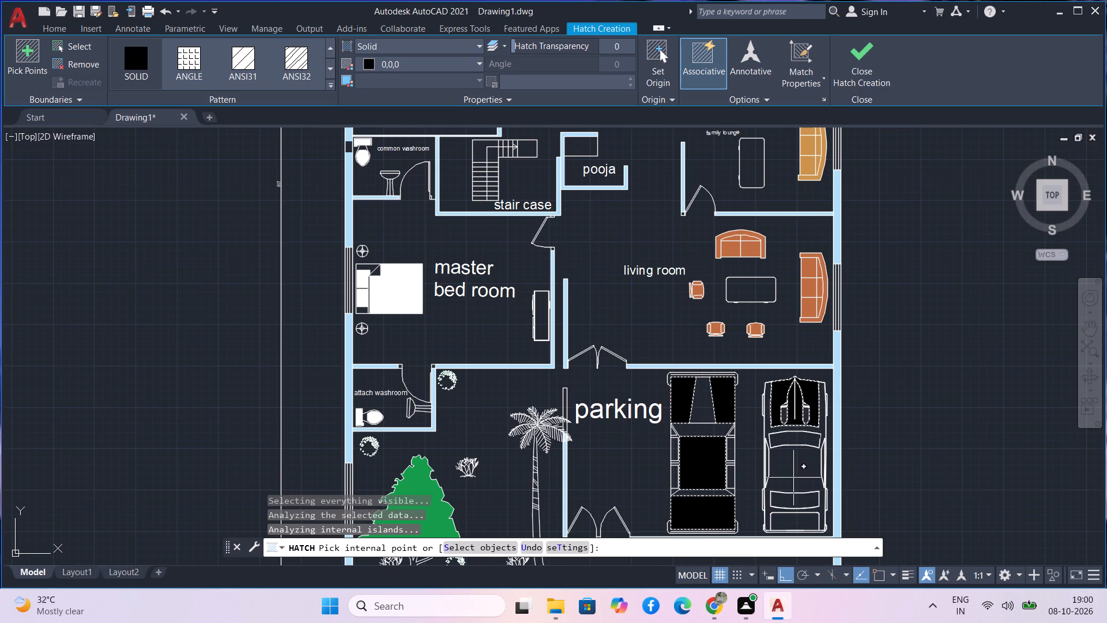
click(793, 477)
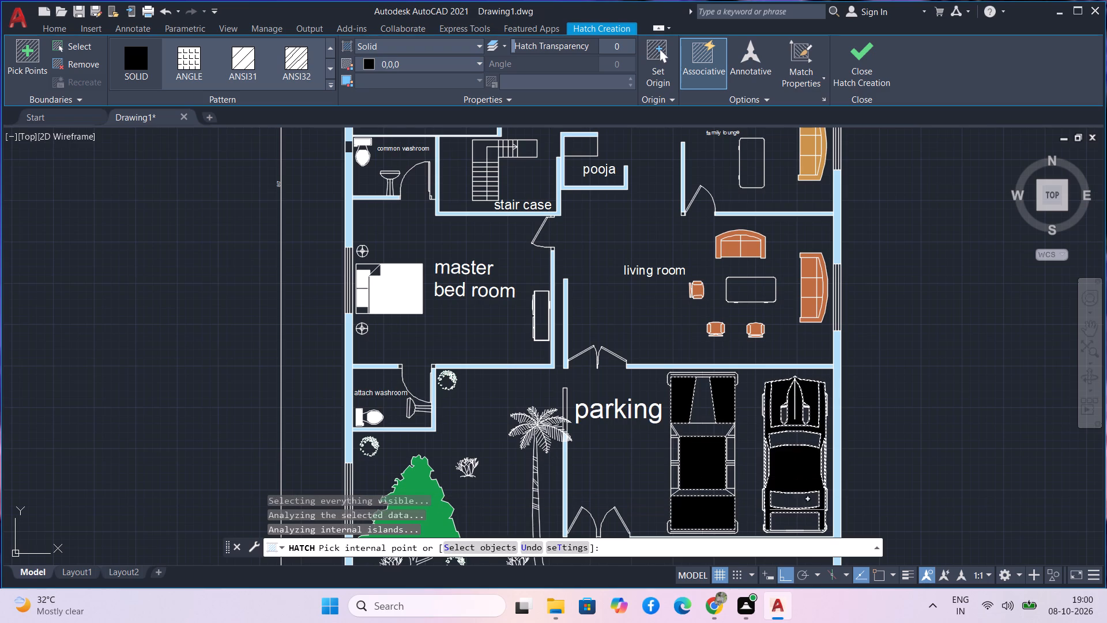
click(797, 523)
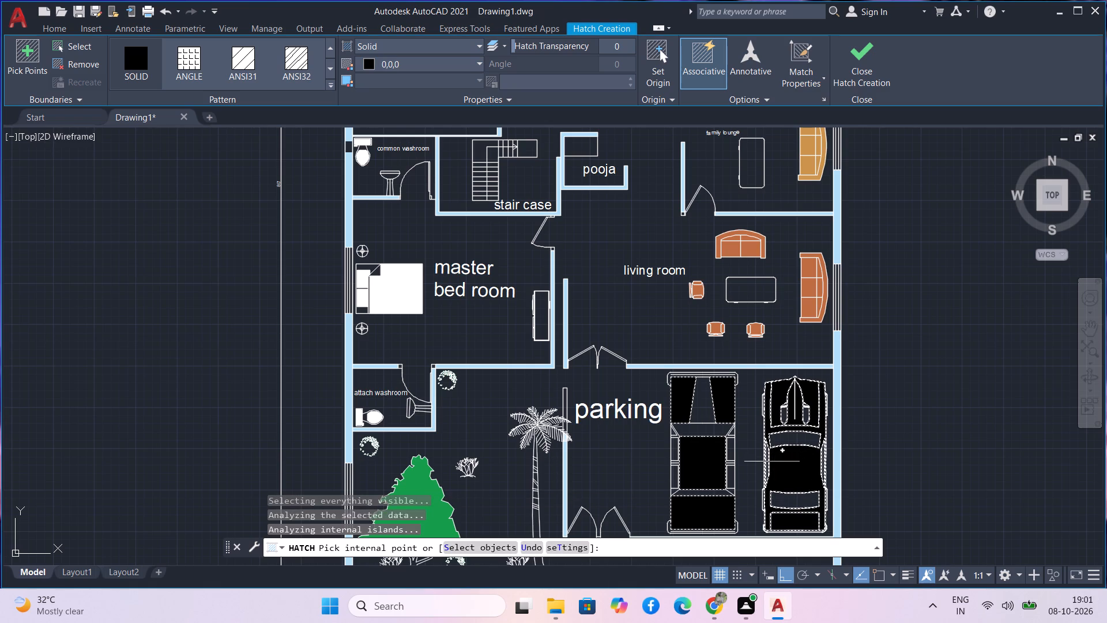
Fill the four rectangular side panels beside the first vehicle's roof with solid black.
scroll(717, 477, up, 3)
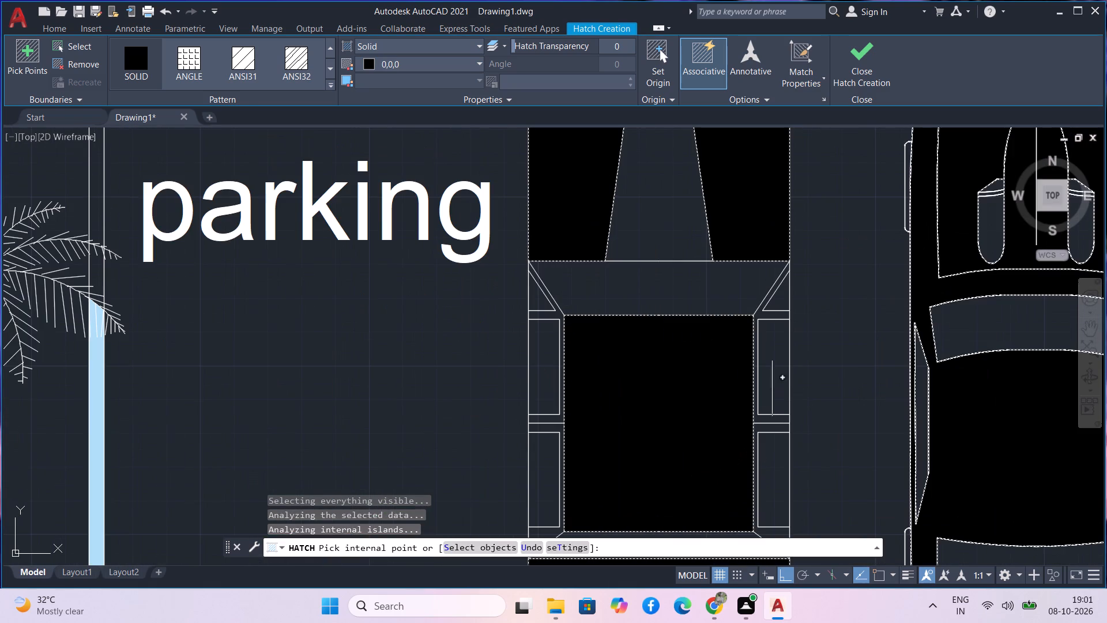
click(772, 388)
click(771, 467)
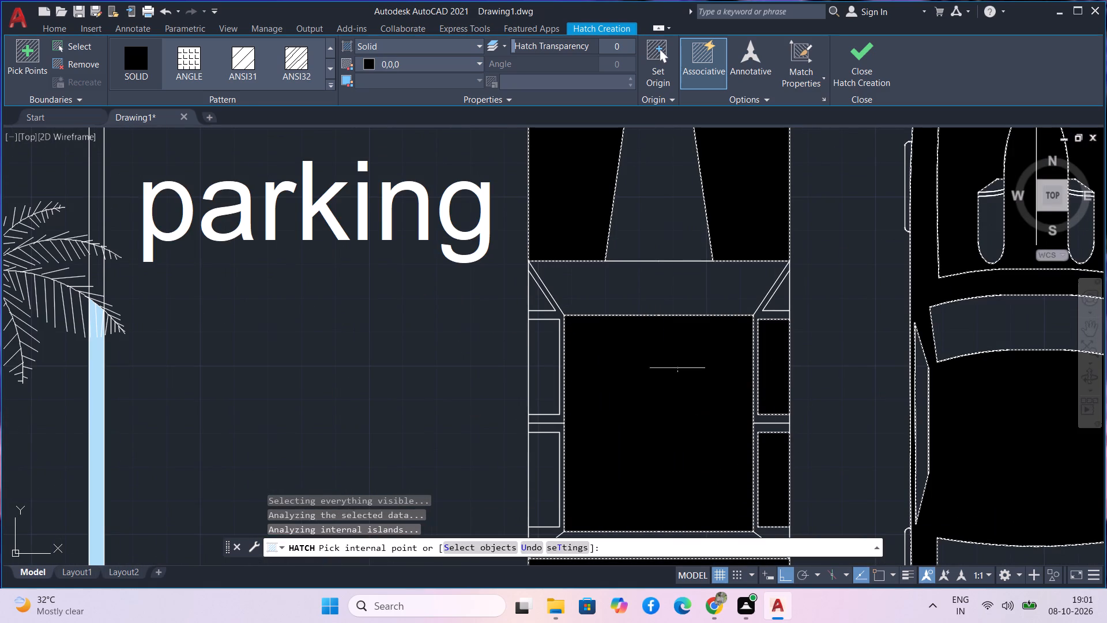
click(535, 366)
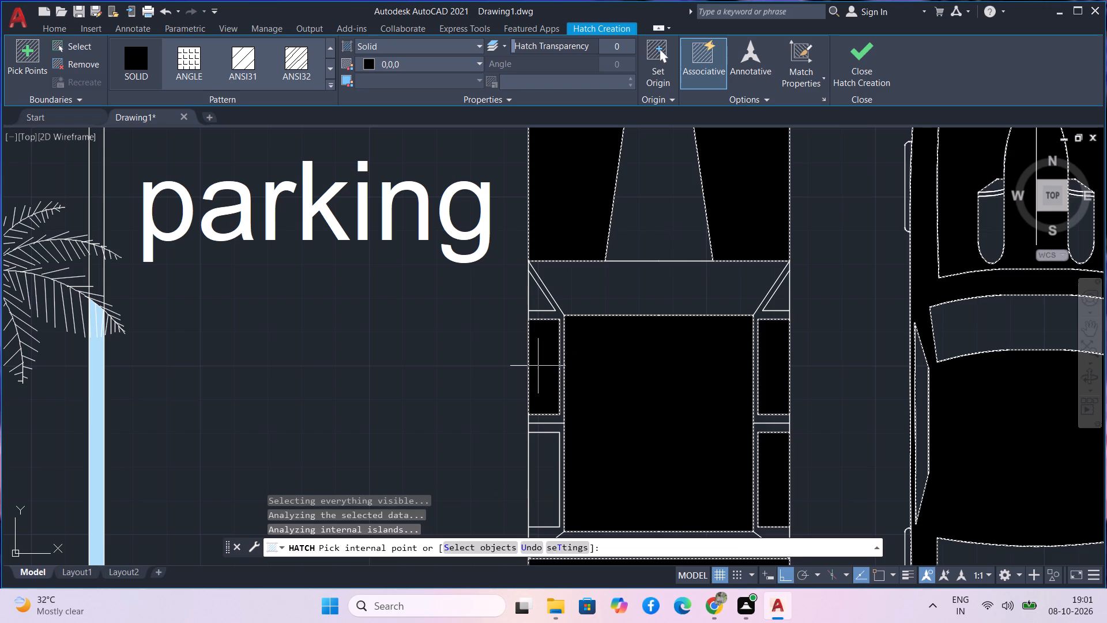
click(545, 463)
Try to fill the narrow side strip on the second car facing the first vehicle with black, and finish the hatch.
scroll(547, 459, down, 1)
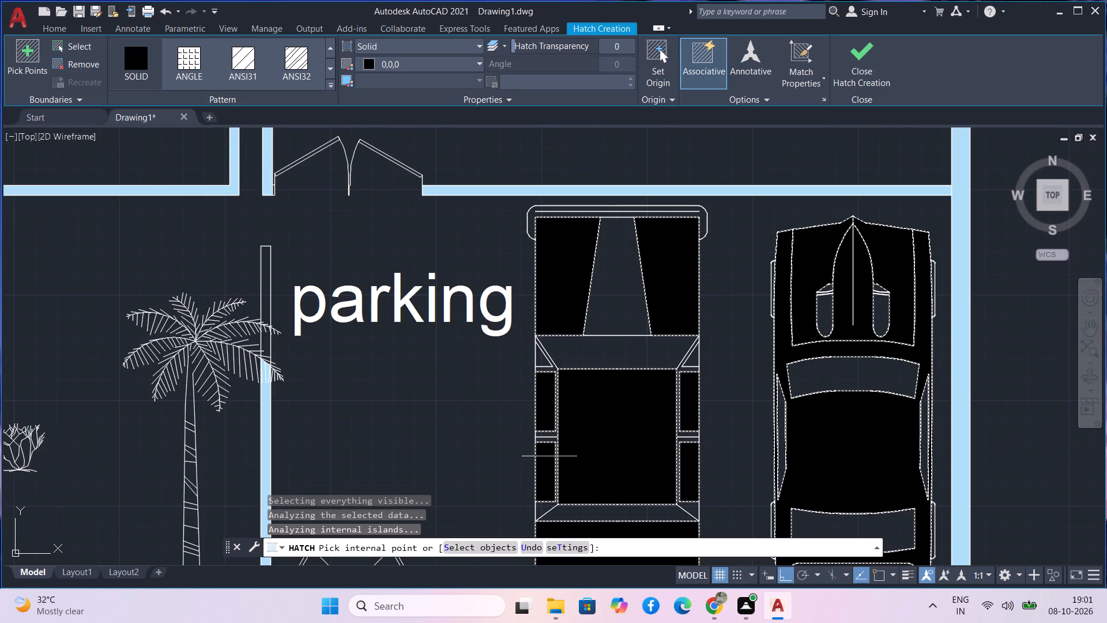
middle_drag(594, 466, 573, 370)
scroll(594, 466, down, 1)
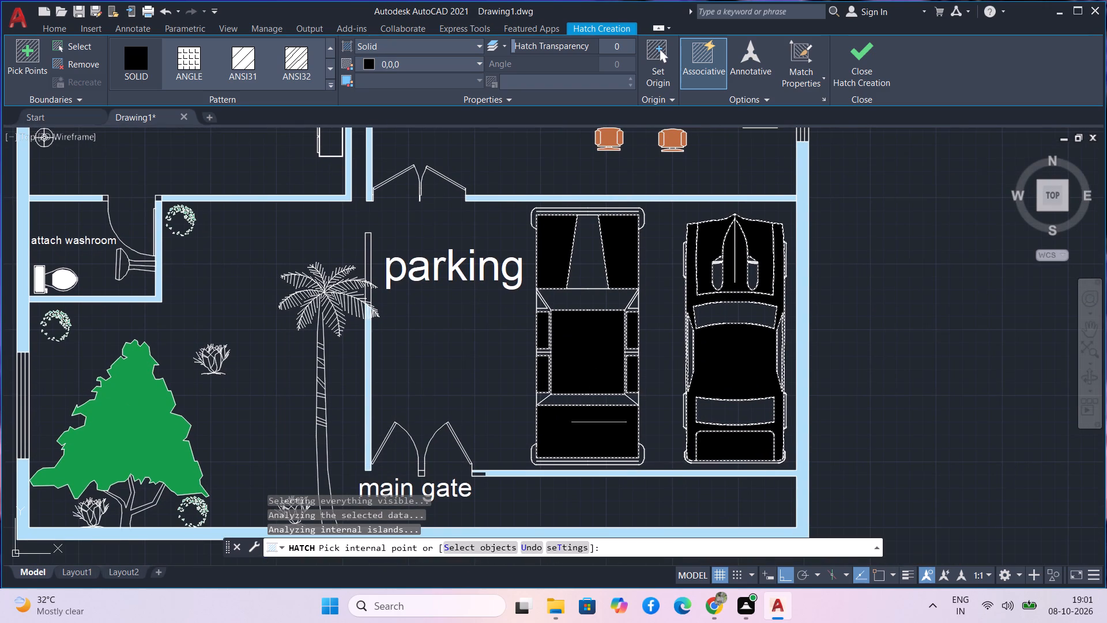
scroll(596, 451, up, 2)
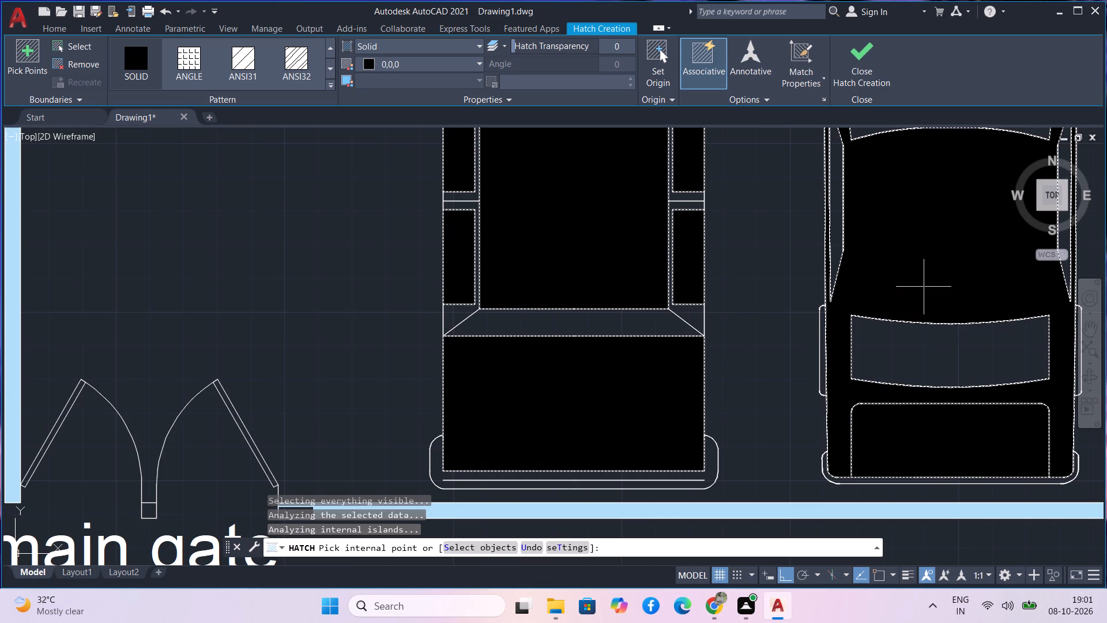
middle_drag(924, 287, 940, 378)
scroll(940, 378, down, 1)
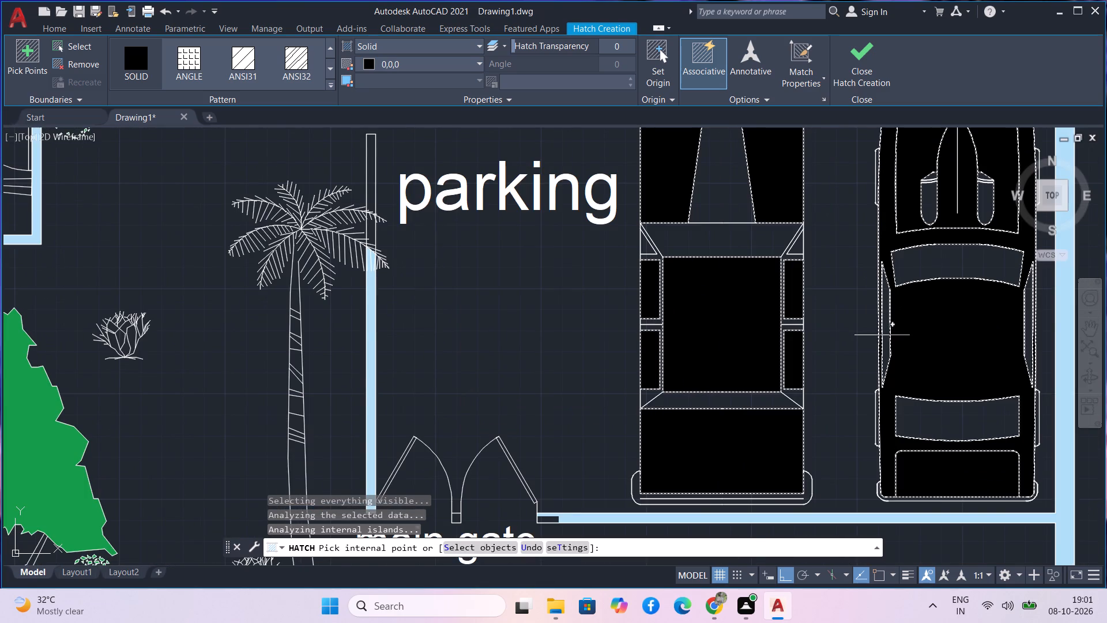
scroll(882, 335, up, 3)
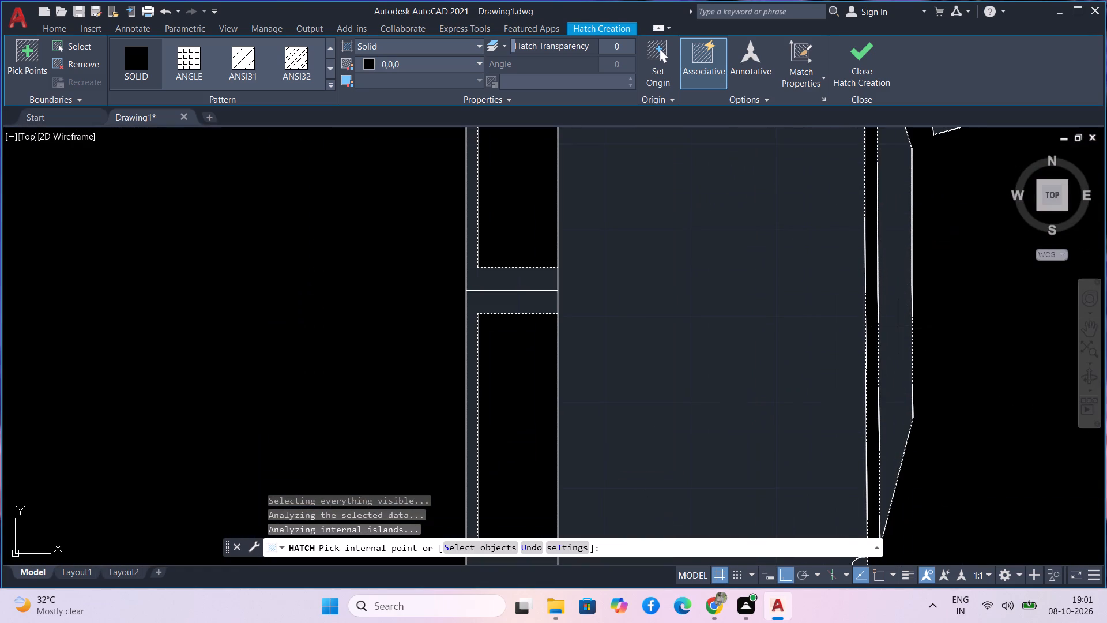
scroll(897, 325, up, 2)
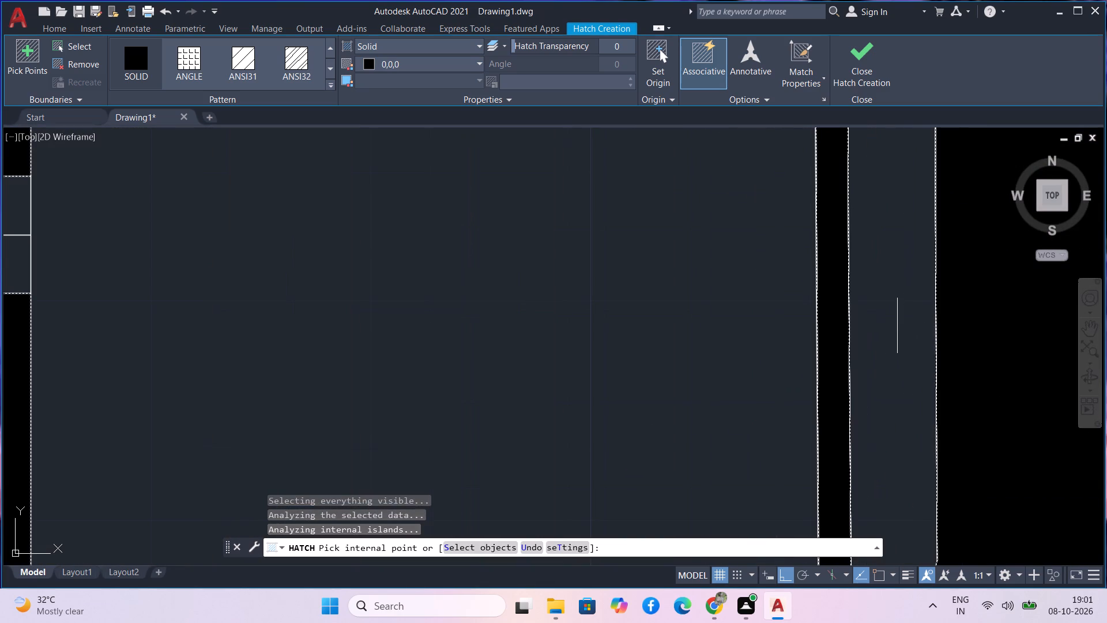
scroll(897, 325, down, 2)
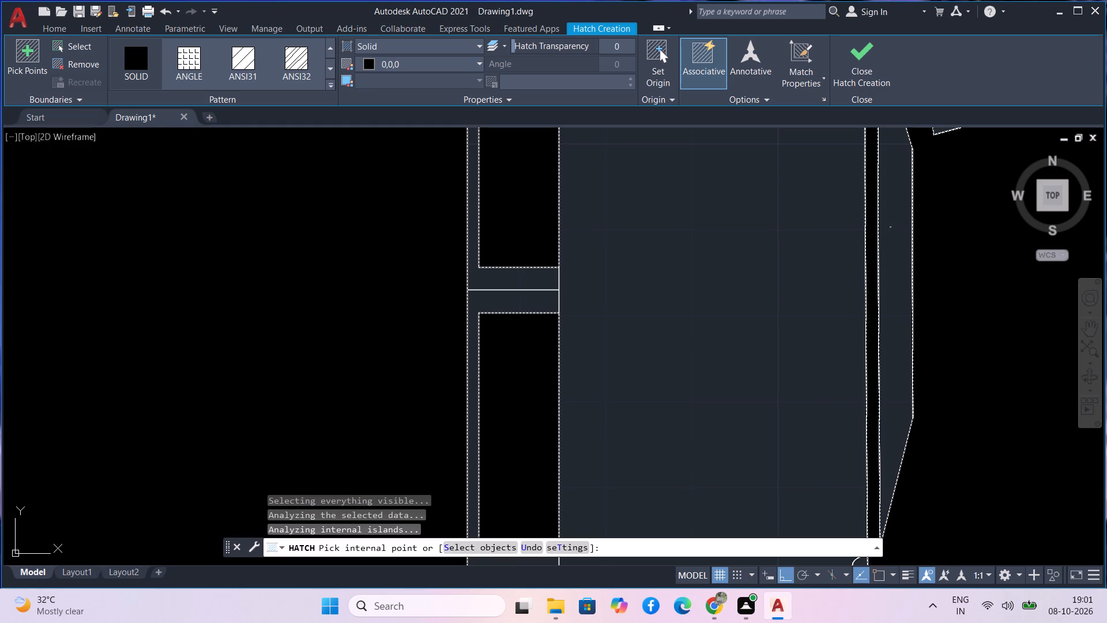
middle_drag(892, 219, 895, 314)
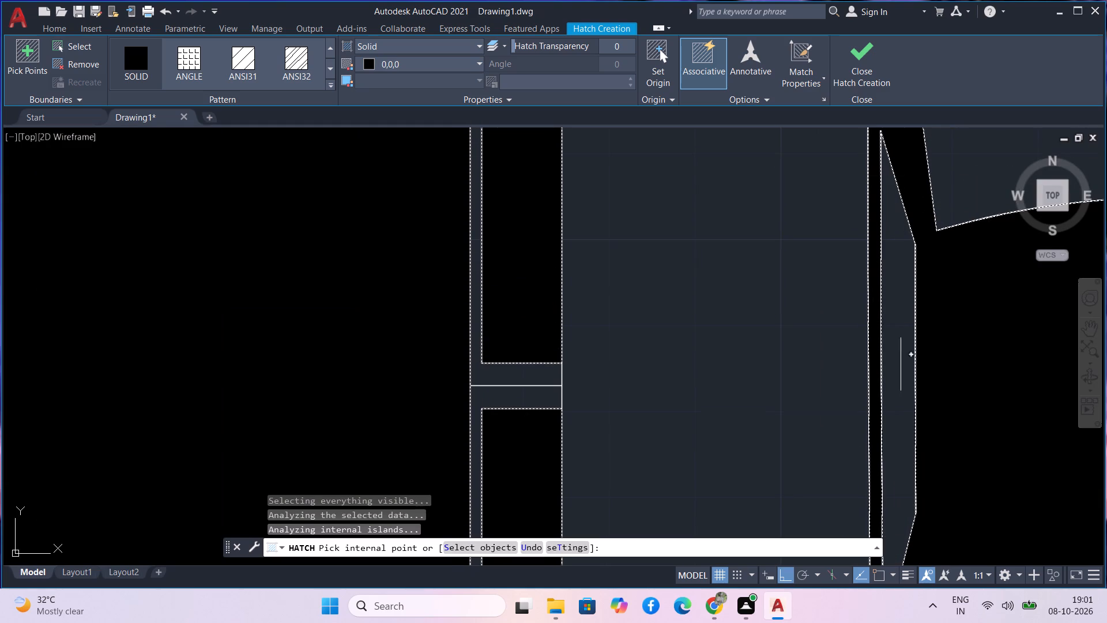
scroll(900, 438, down, 1)
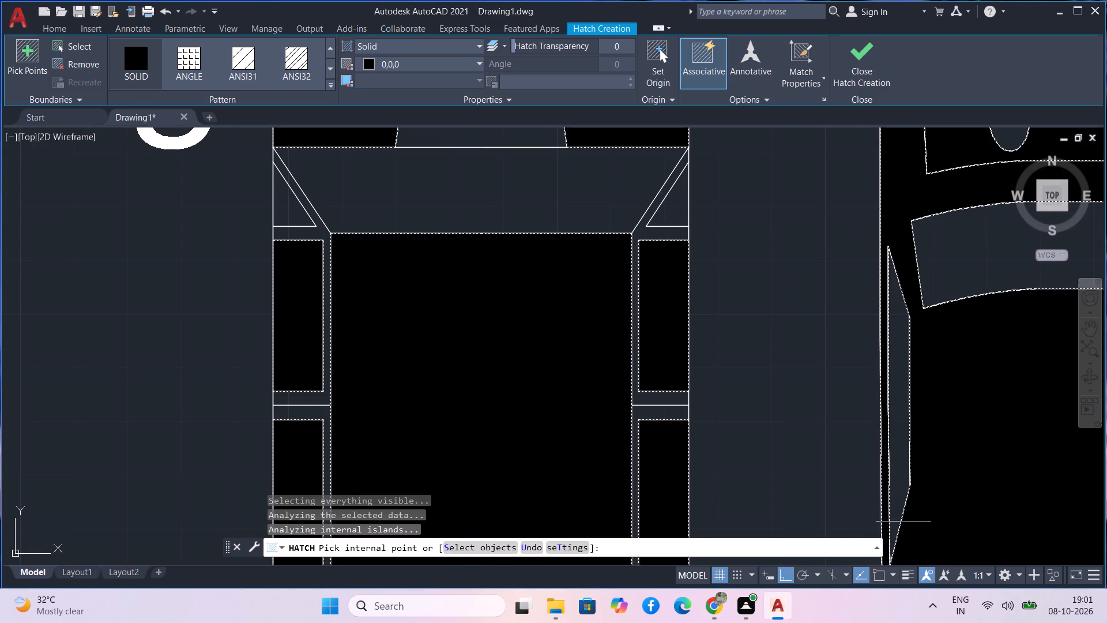
click(902, 483)
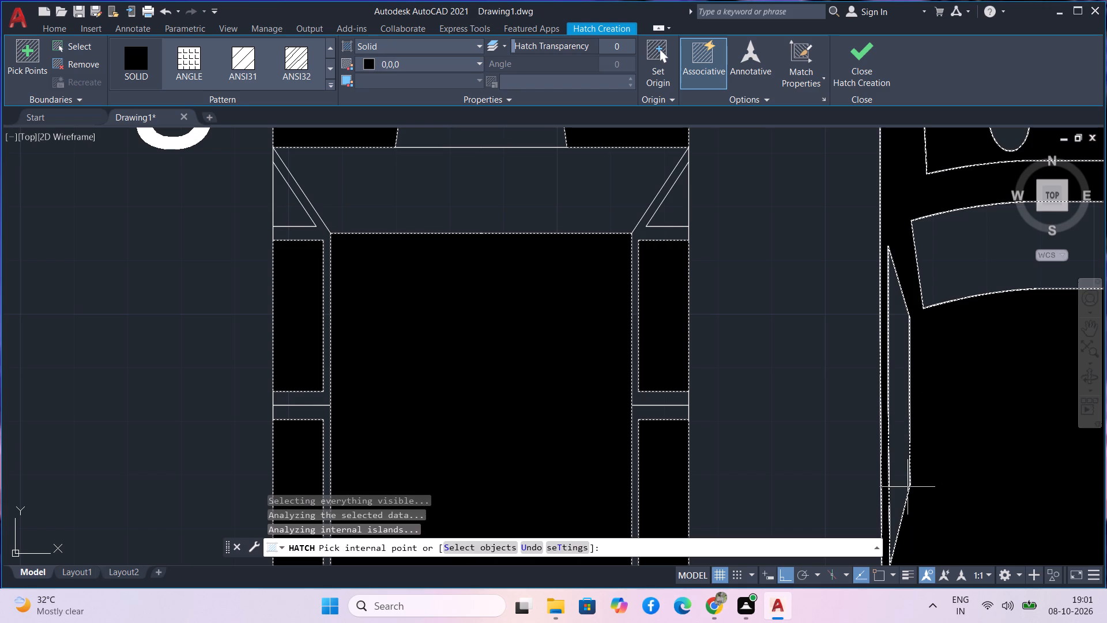
click(906, 485)
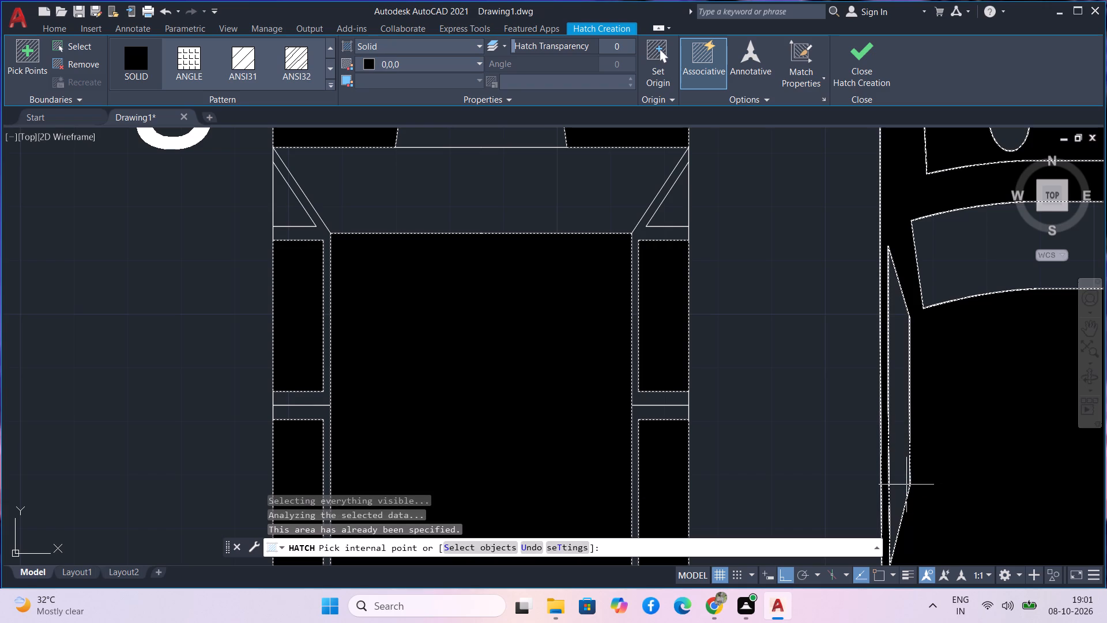
scroll(909, 474, down, 2)
middle_drag(932, 471, 894, 452)
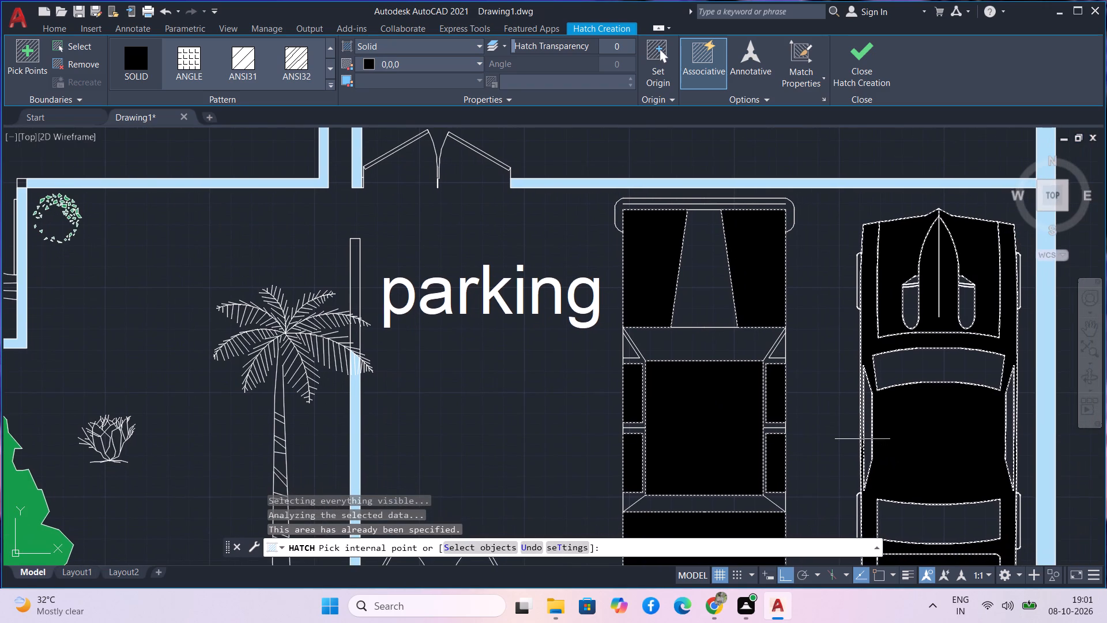
middle_drag(925, 458, 799, 398)
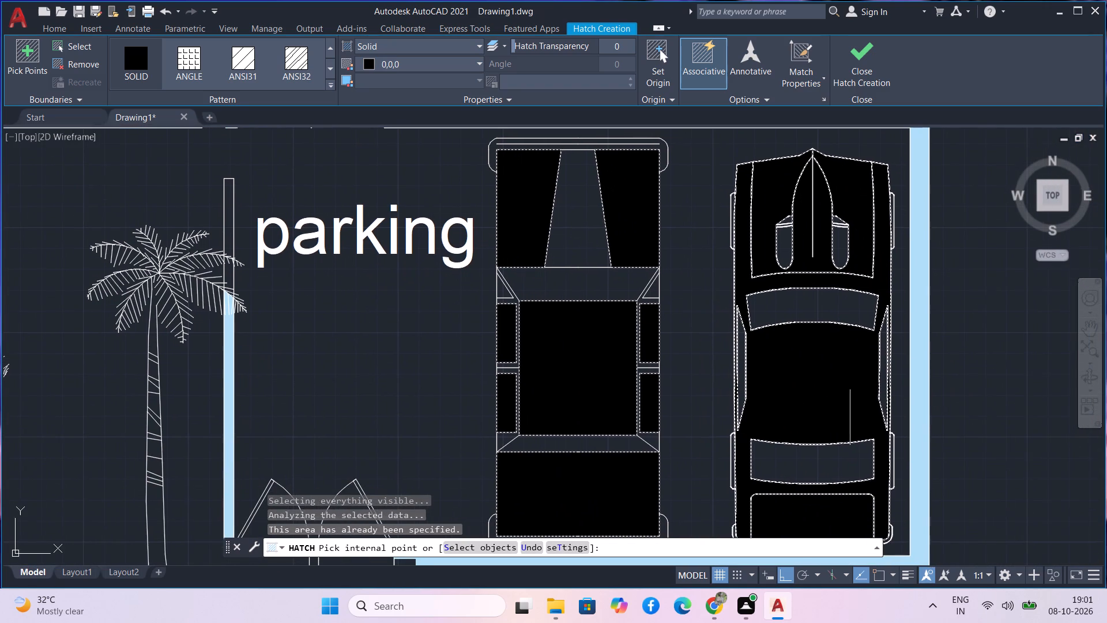
middle_drag(837, 410, 817, 341)
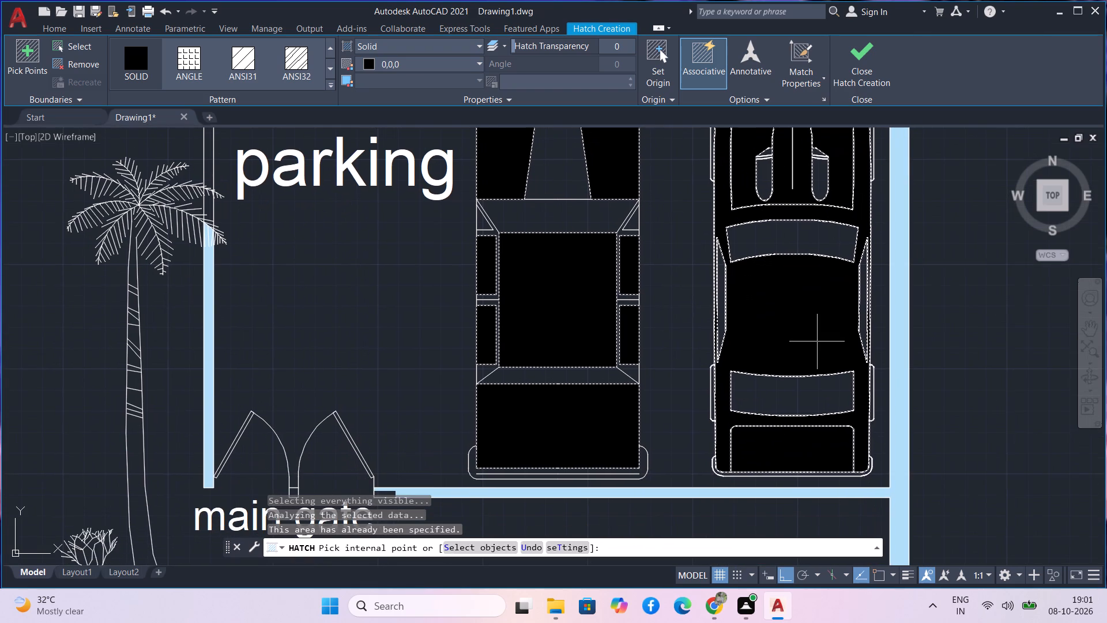
click(861, 57)
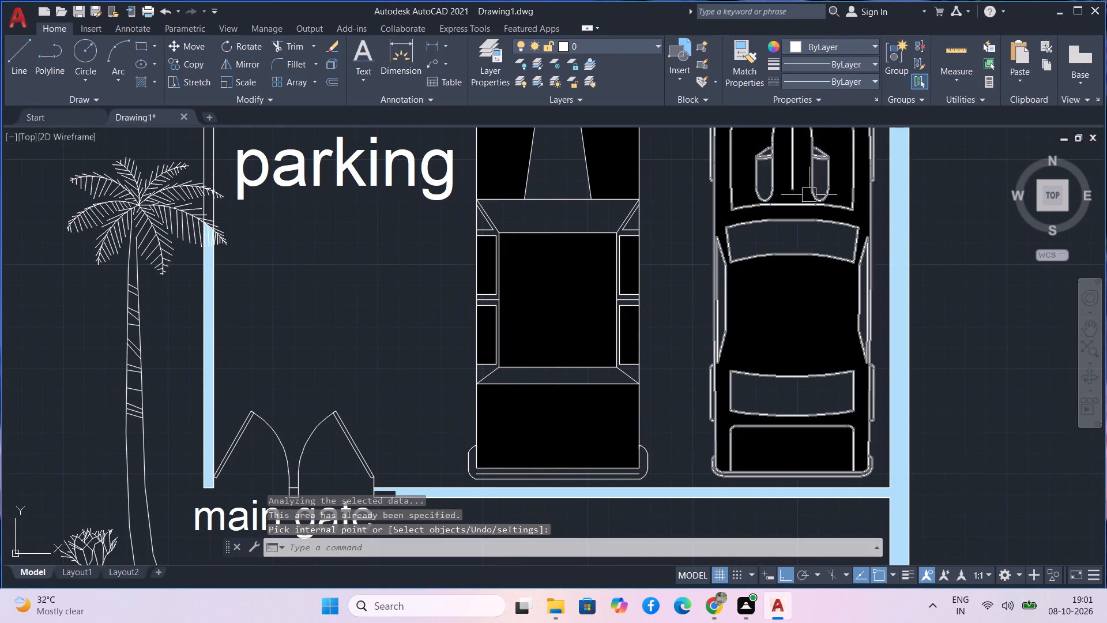
Try to fill the rounded bumper band on the first vehicle's main-gate end with solid grey colour 9, and undo that fill.
middle_drag(788, 233, 797, 268)
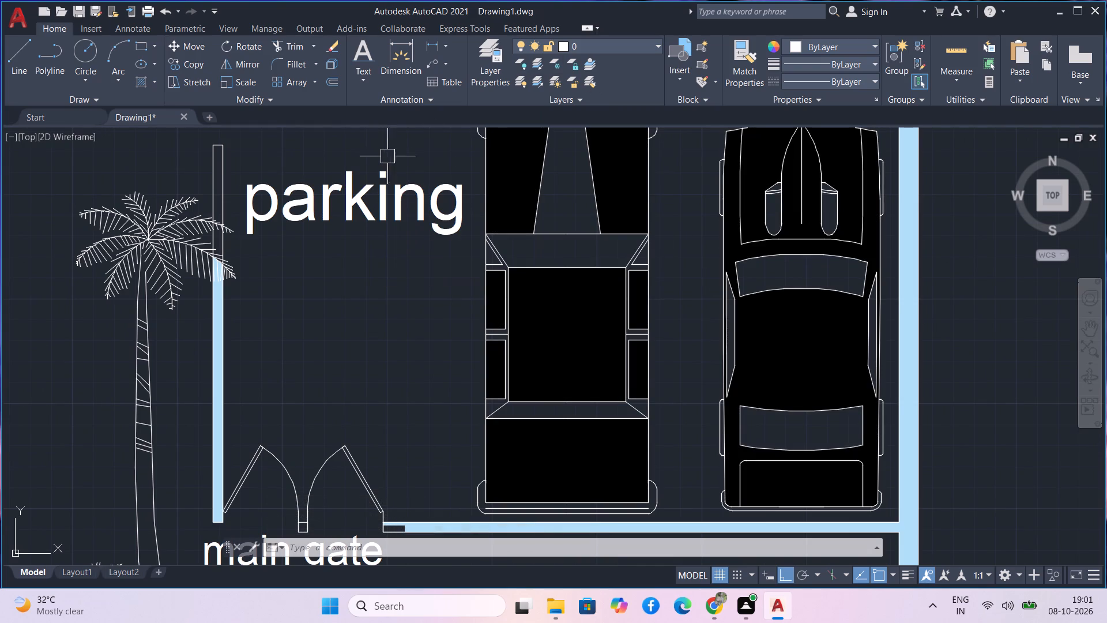
text(h)
key(space)
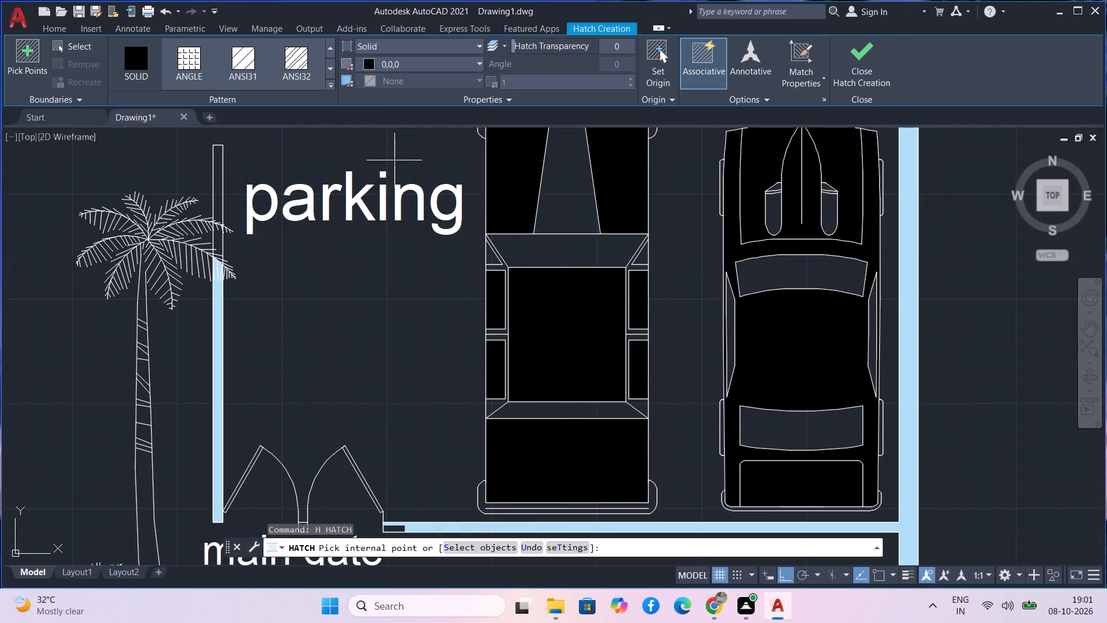
click(406, 64)
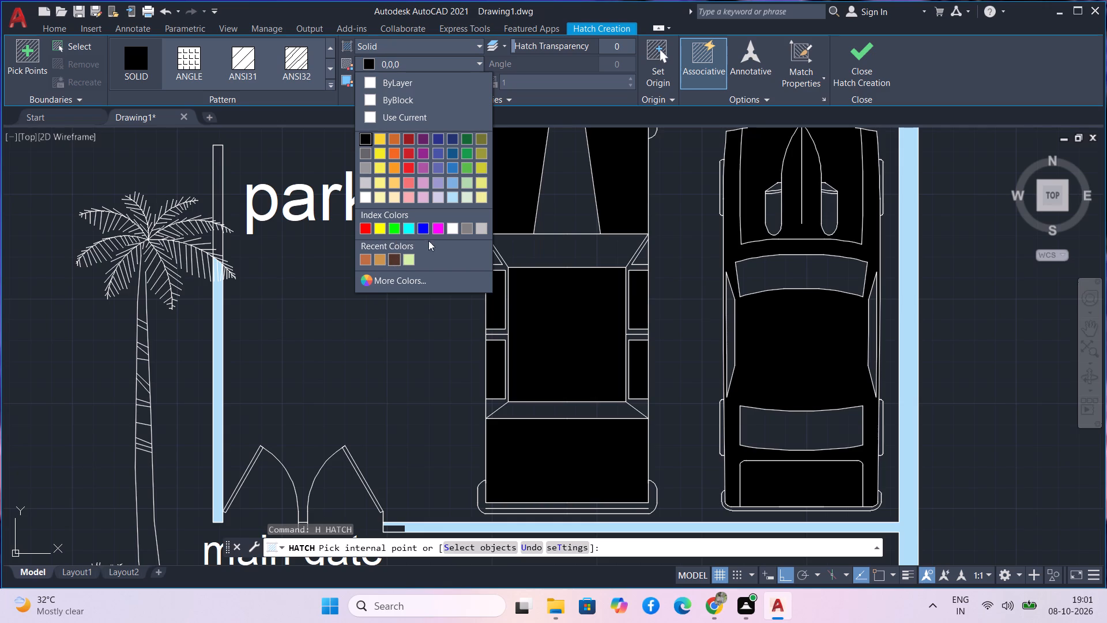
click(477, 228)
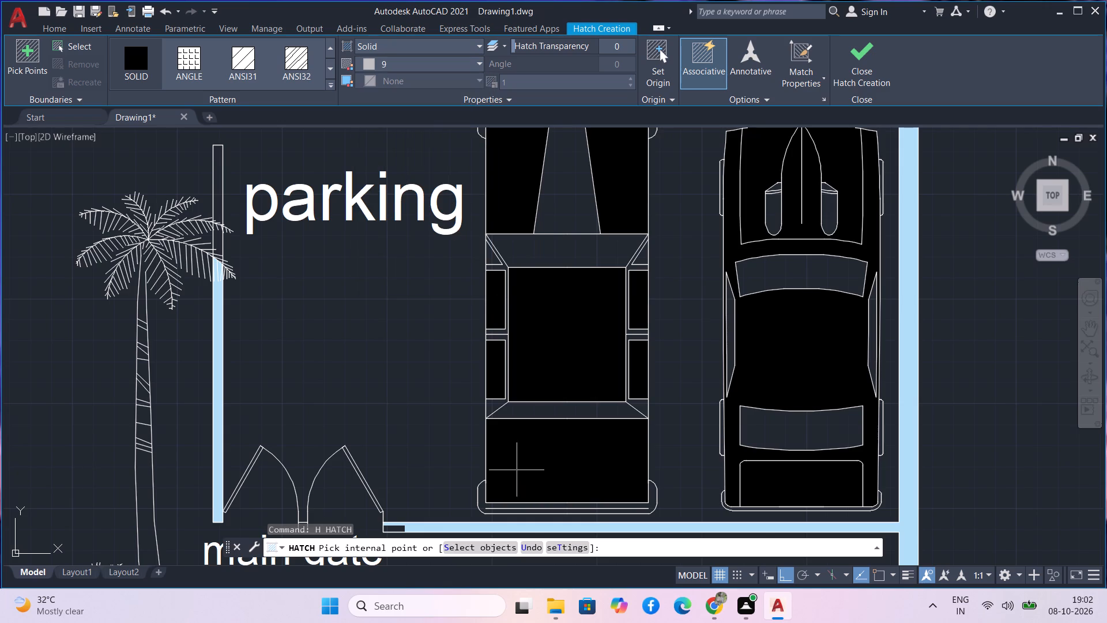
scroll(526, 506, up, 2)
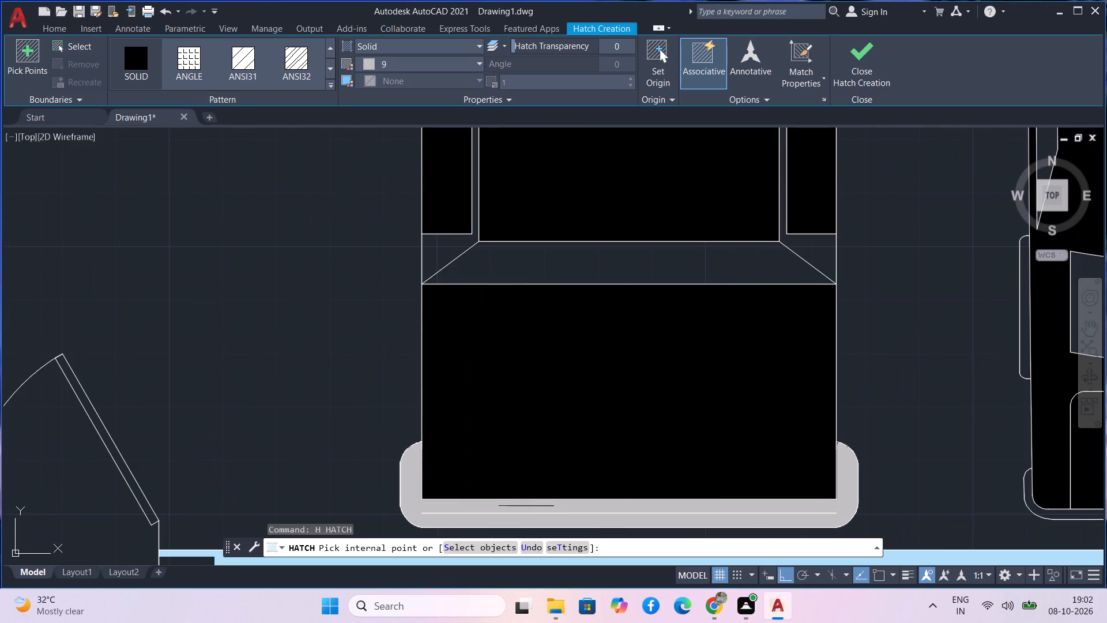
click(526, 506)
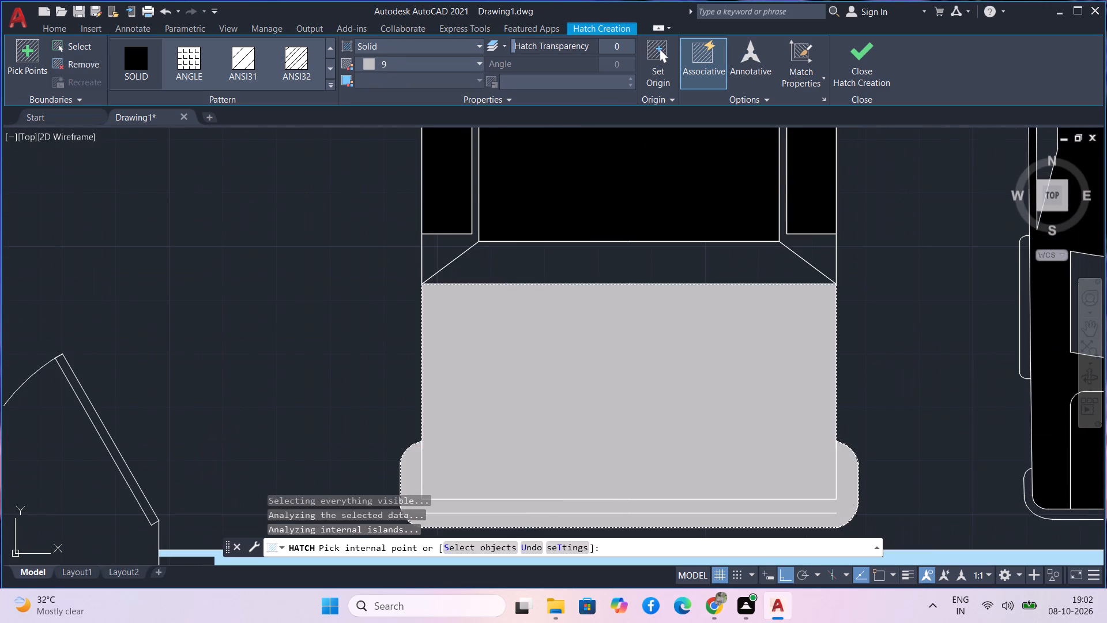
key(ctrl+z)
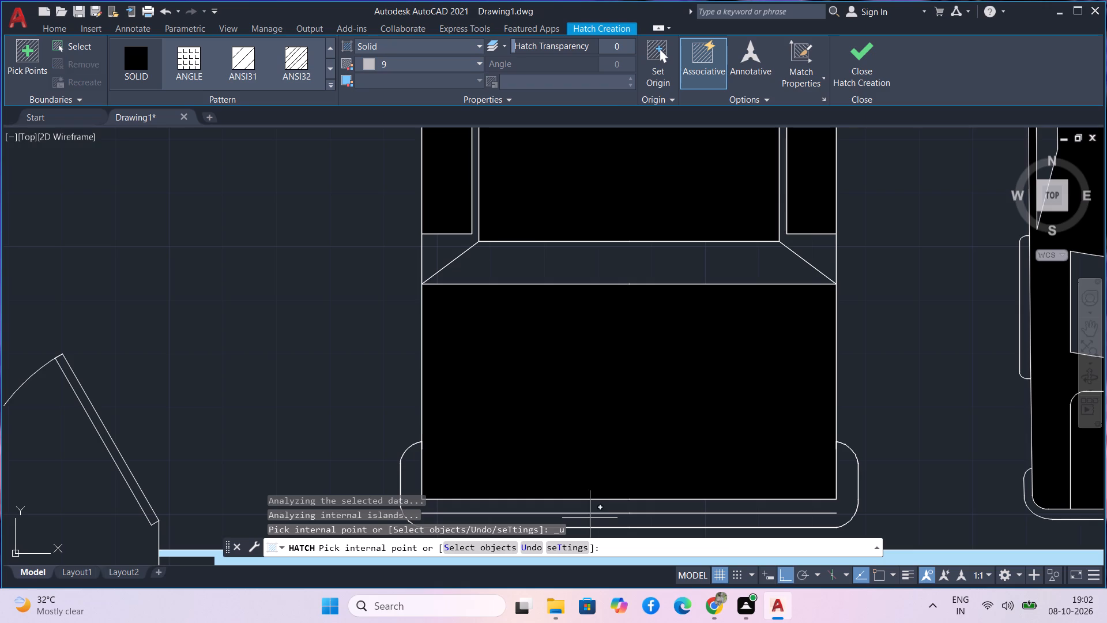
Fill the first vehicle's rounded bumper band again with solid grey colour 9, and finish the hatch.
middle_drag(598, 525, 522, 361)
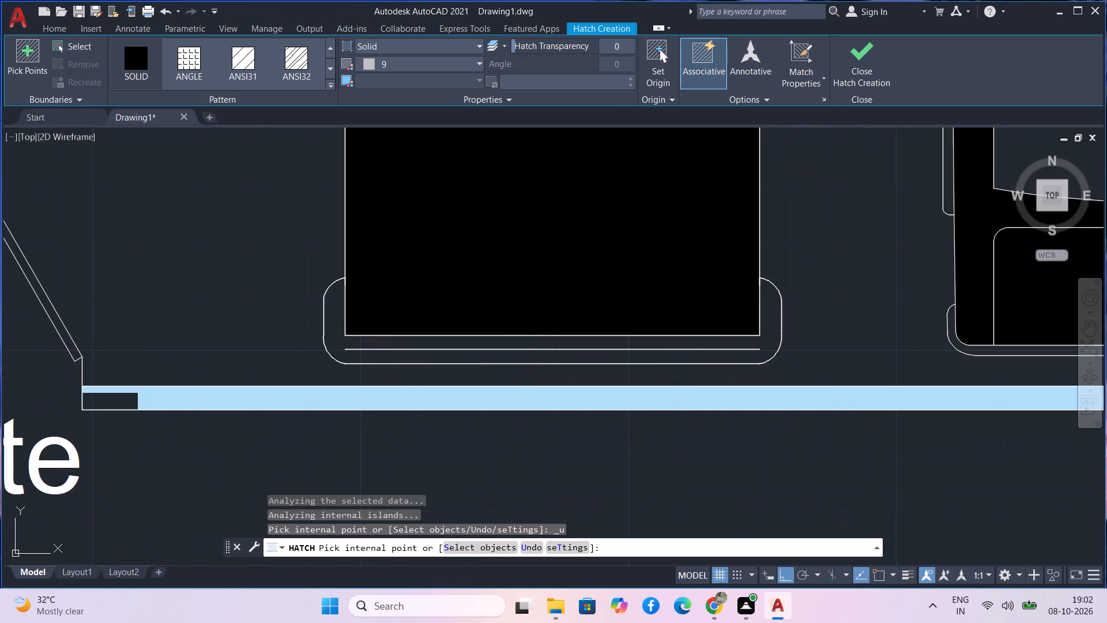
click(552, 358)
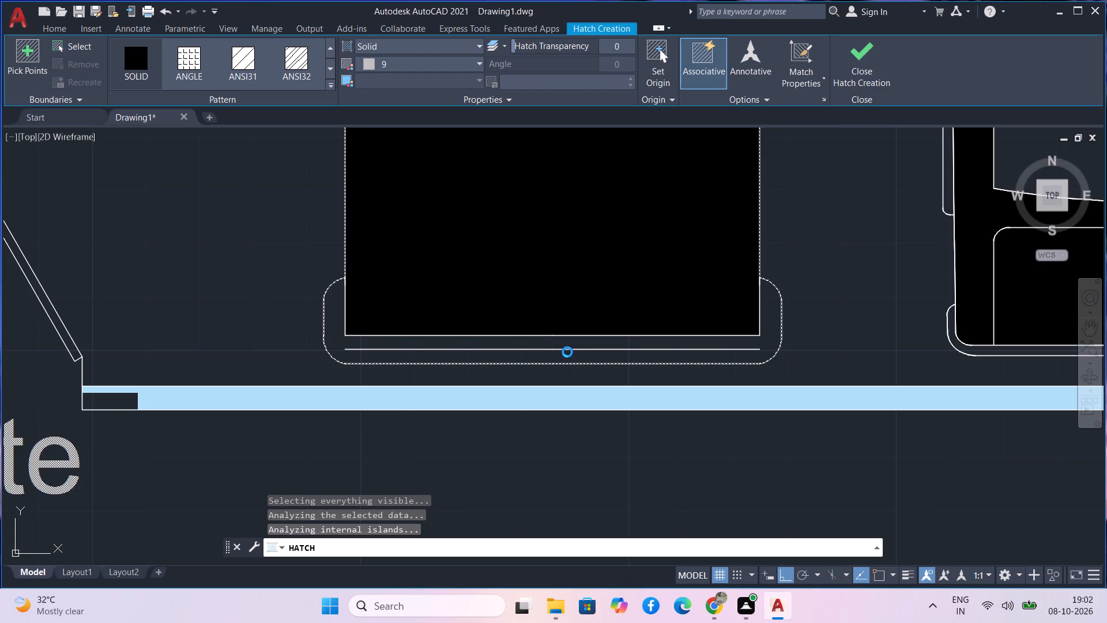
scroll(567, 352, down, 2)
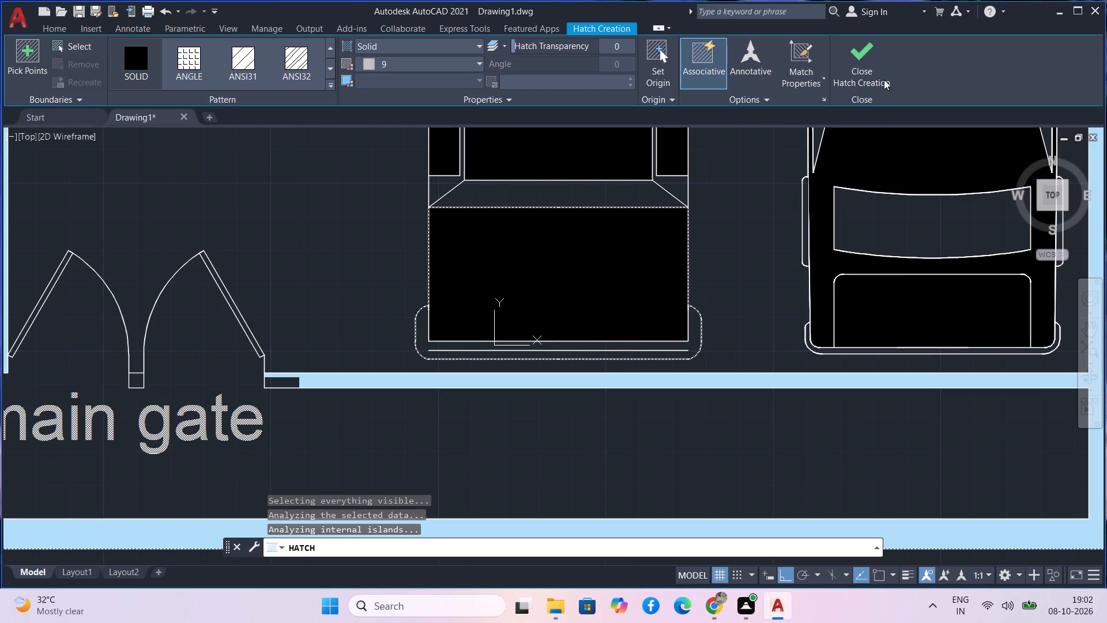
click(867, 48)
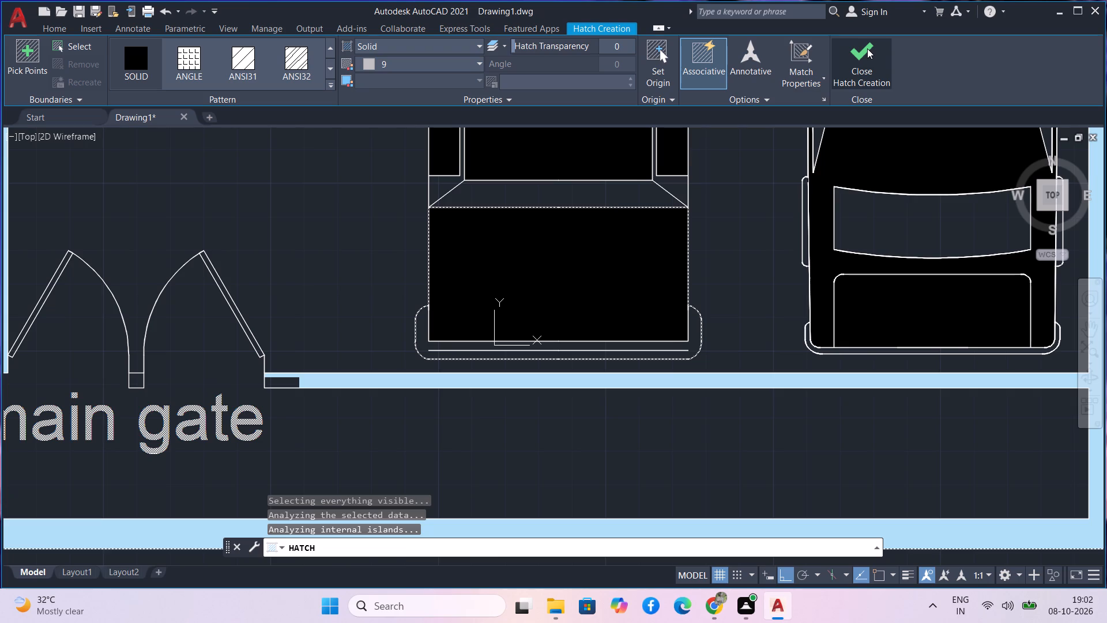
click(867, 48)
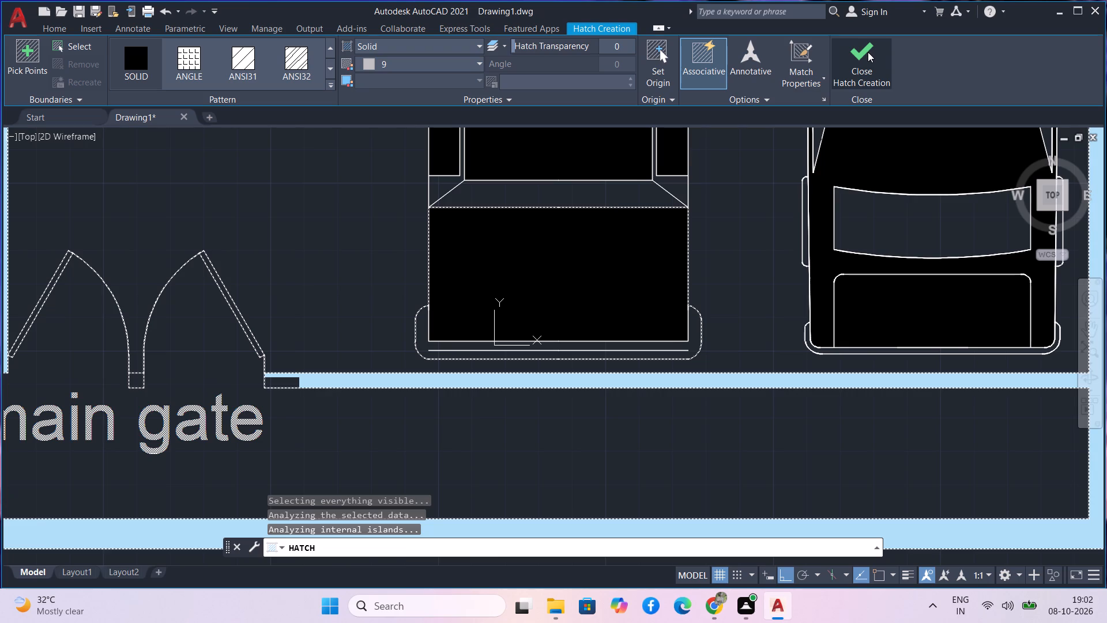
middle_click(868, 52)
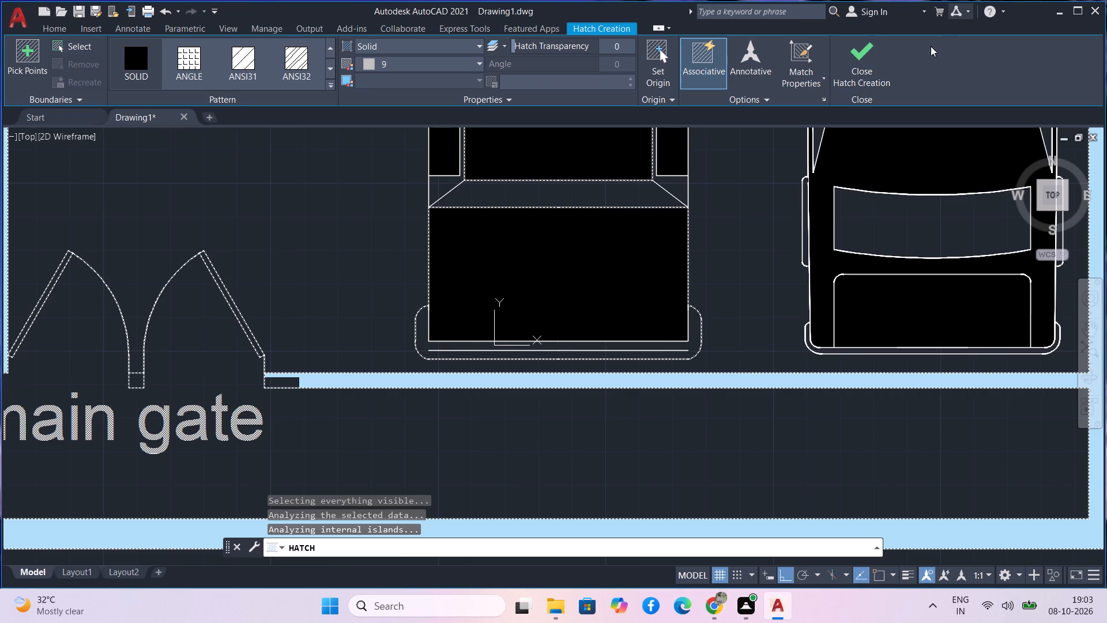
click(876, 61)
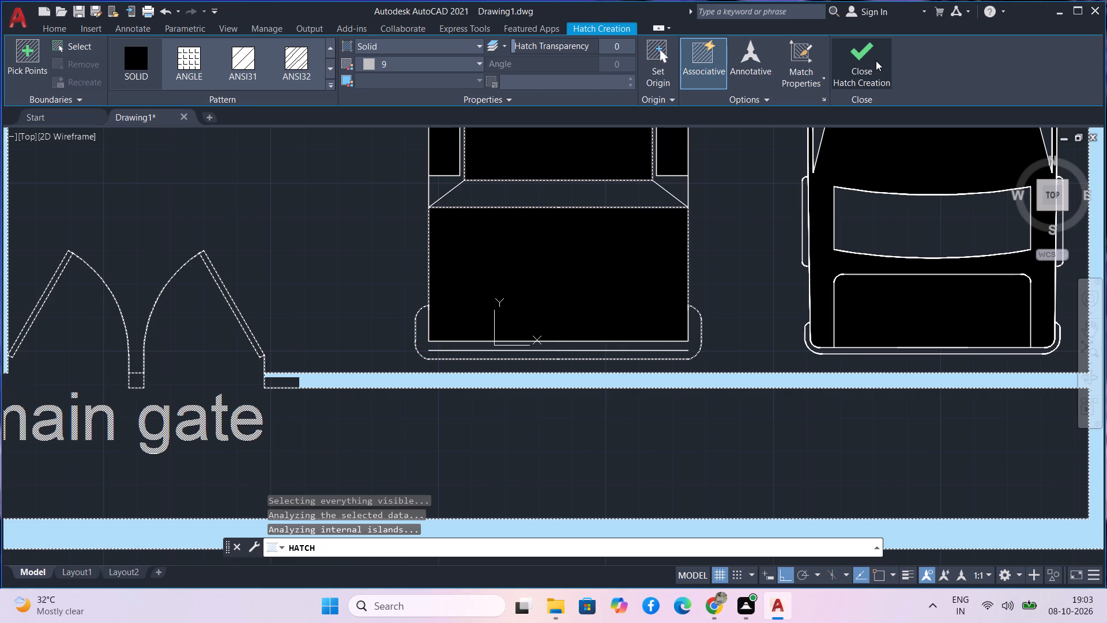
double_click(876, 61)
scroll(876, 61, down, 1)
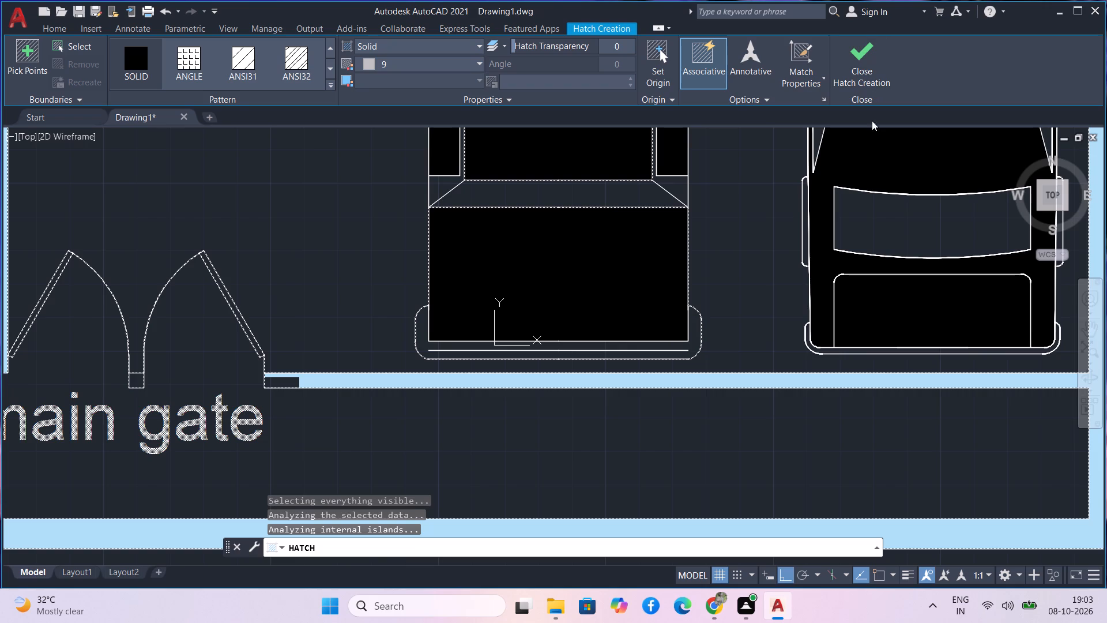
scroll(868, 168, down, 4)
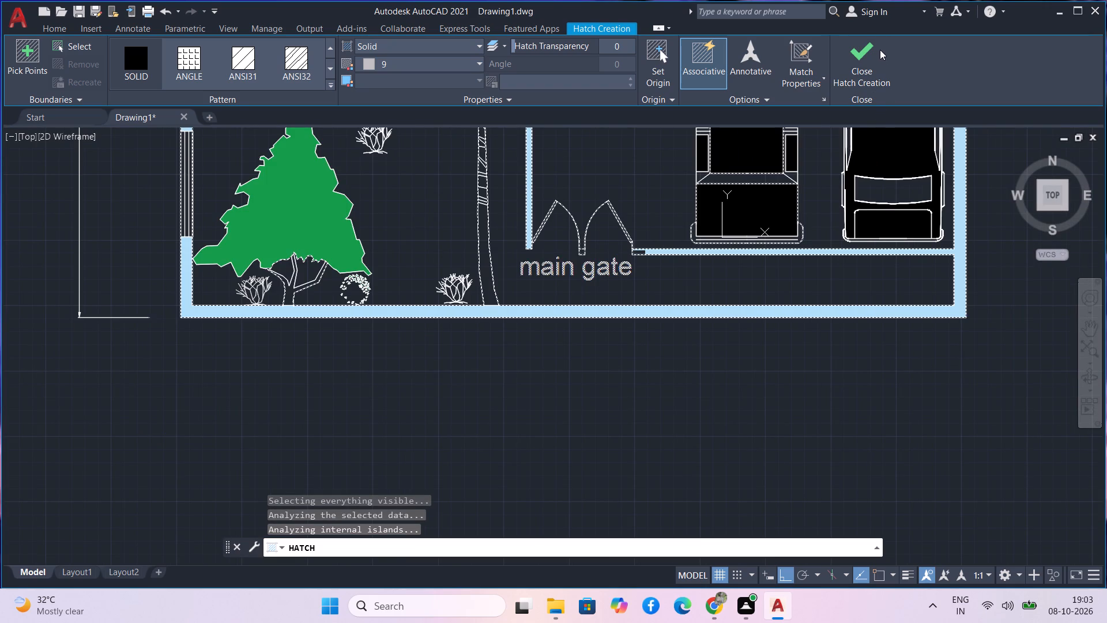
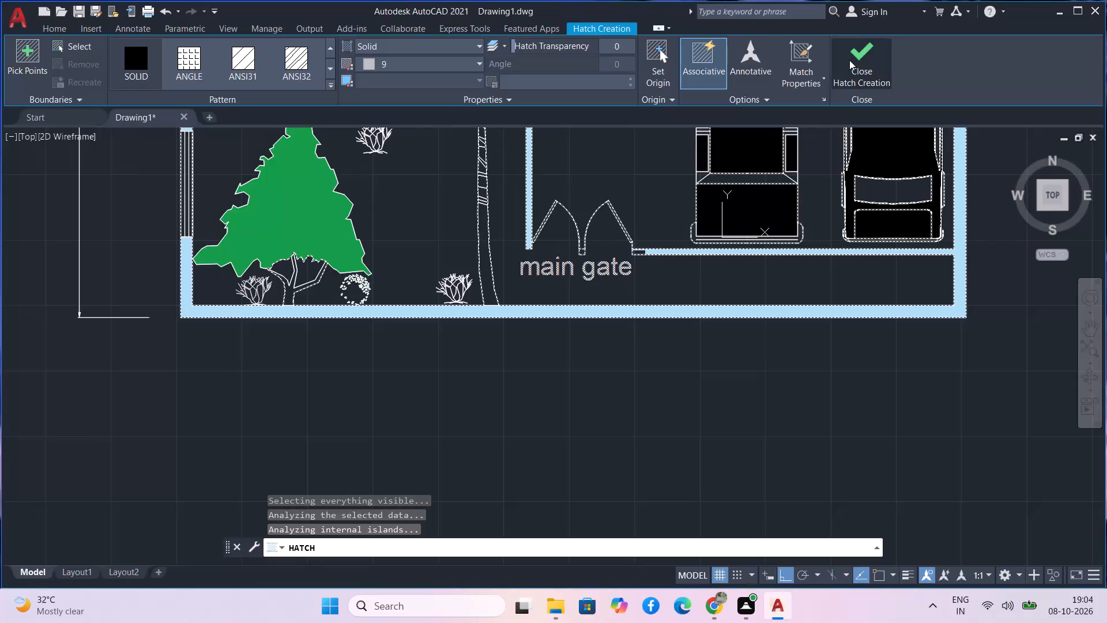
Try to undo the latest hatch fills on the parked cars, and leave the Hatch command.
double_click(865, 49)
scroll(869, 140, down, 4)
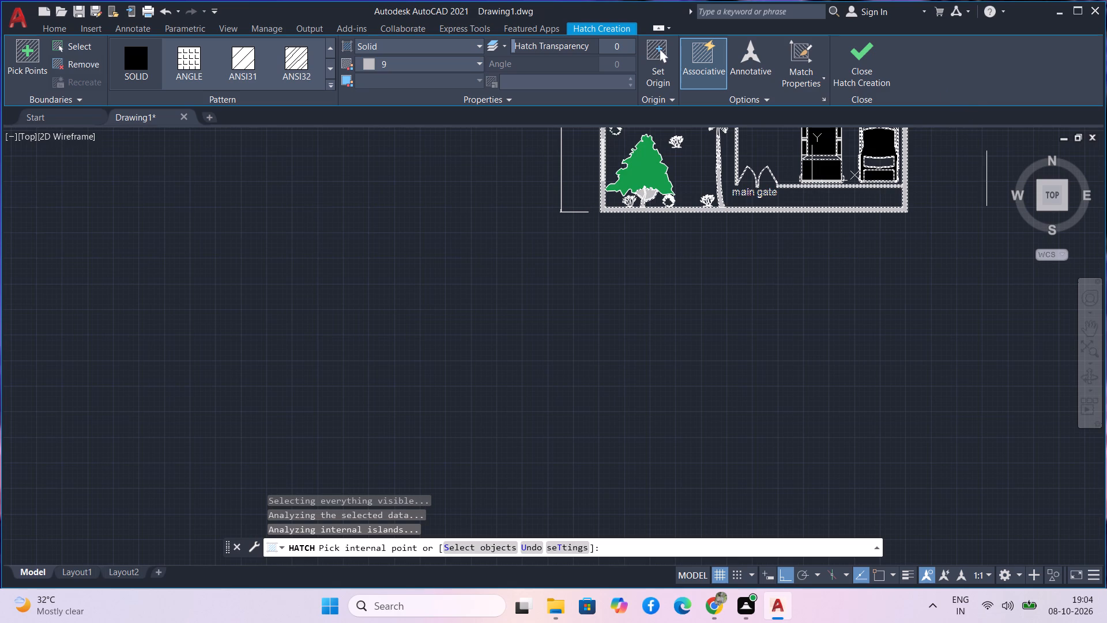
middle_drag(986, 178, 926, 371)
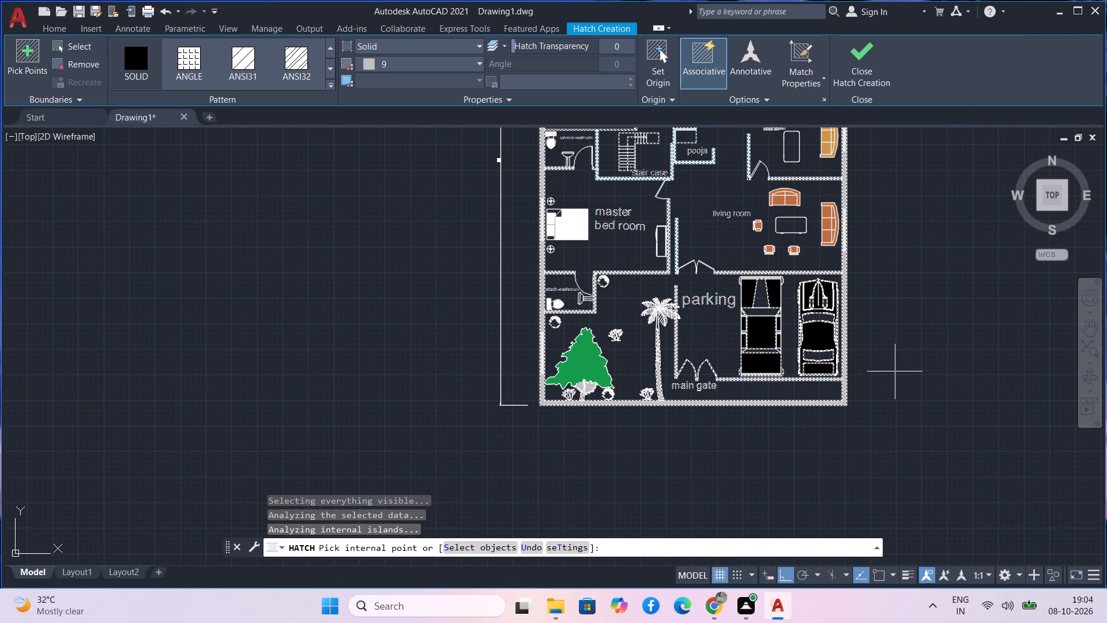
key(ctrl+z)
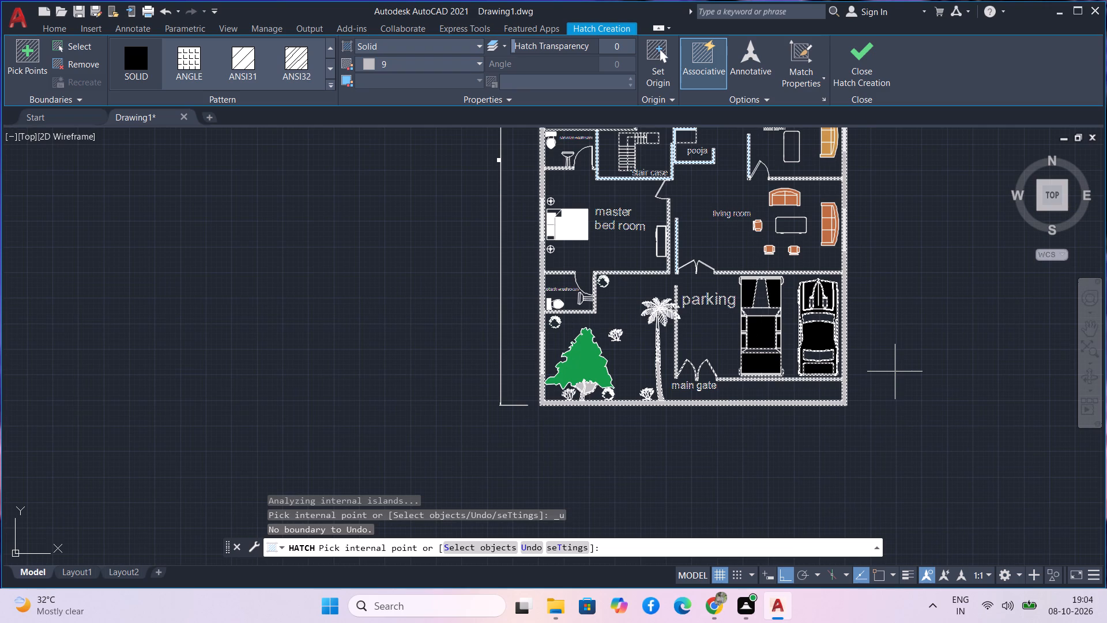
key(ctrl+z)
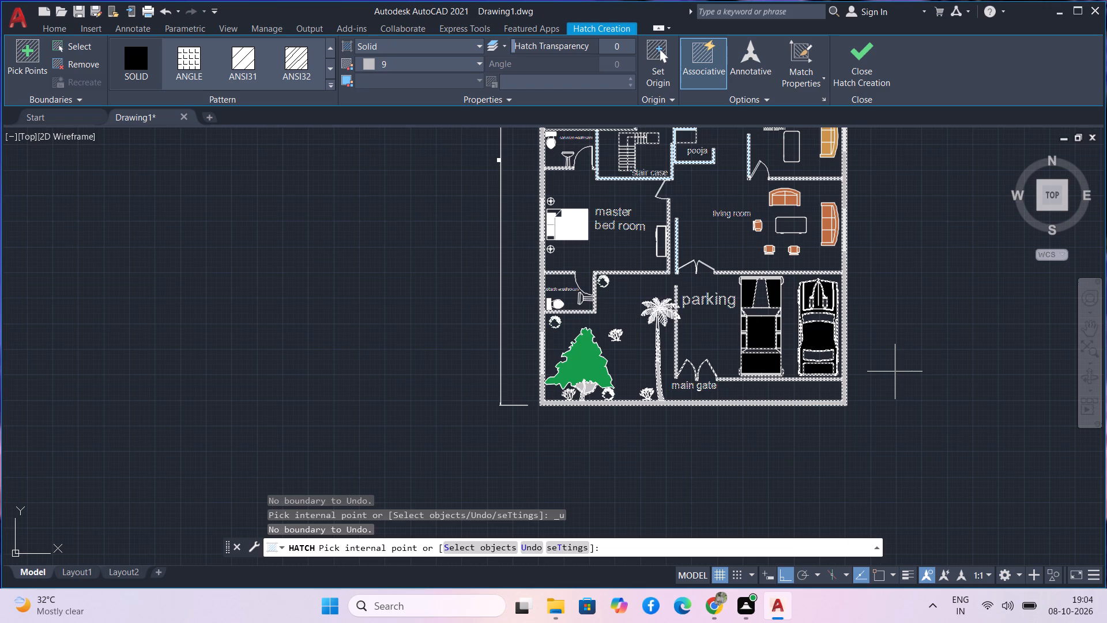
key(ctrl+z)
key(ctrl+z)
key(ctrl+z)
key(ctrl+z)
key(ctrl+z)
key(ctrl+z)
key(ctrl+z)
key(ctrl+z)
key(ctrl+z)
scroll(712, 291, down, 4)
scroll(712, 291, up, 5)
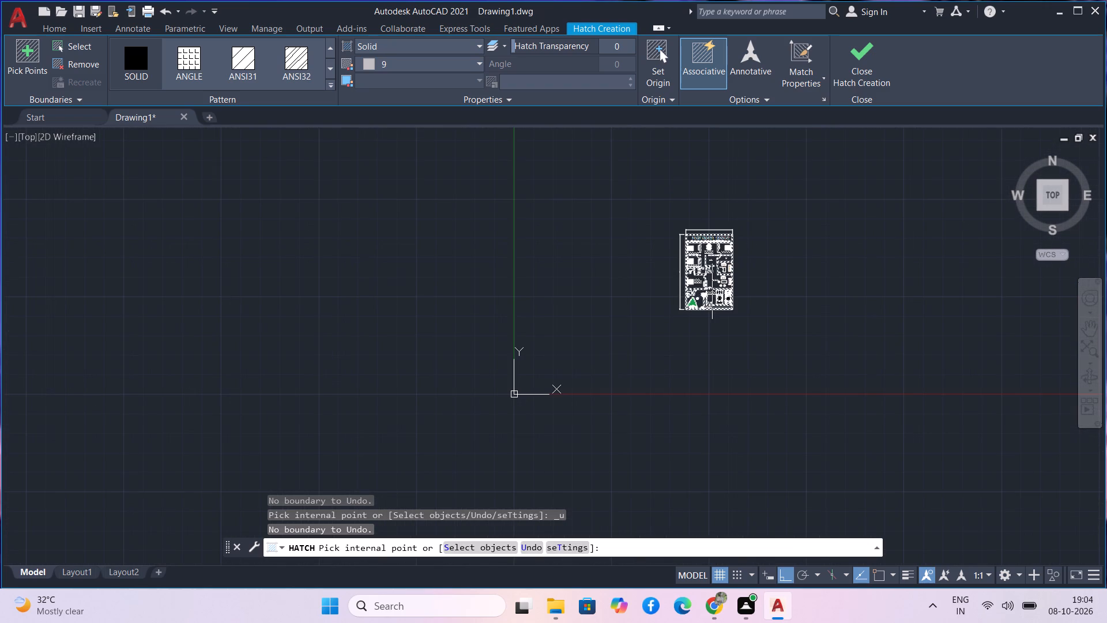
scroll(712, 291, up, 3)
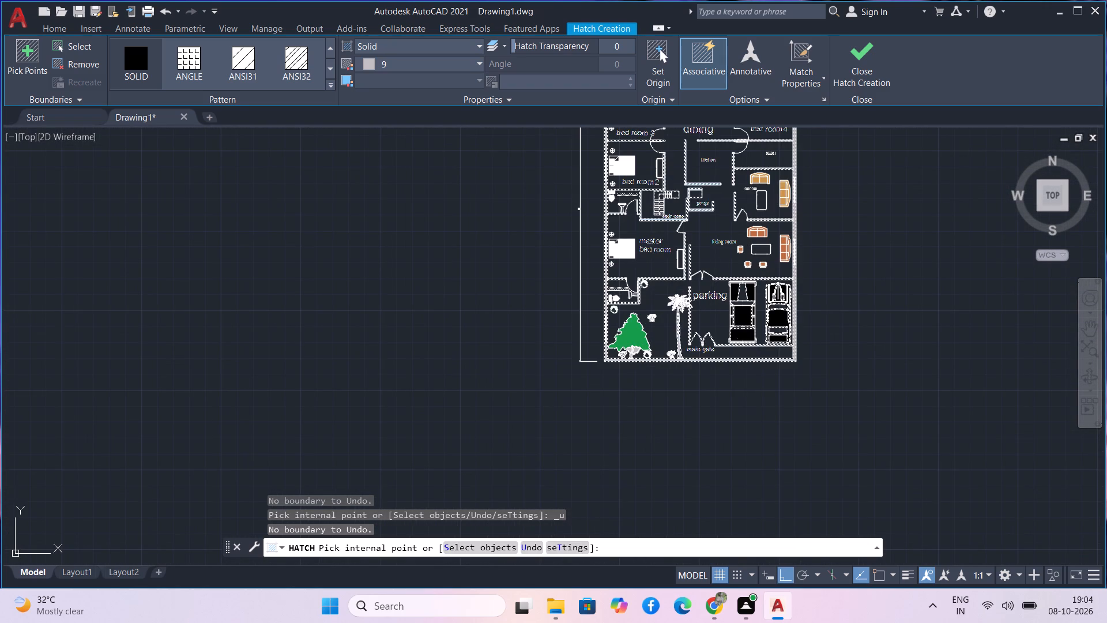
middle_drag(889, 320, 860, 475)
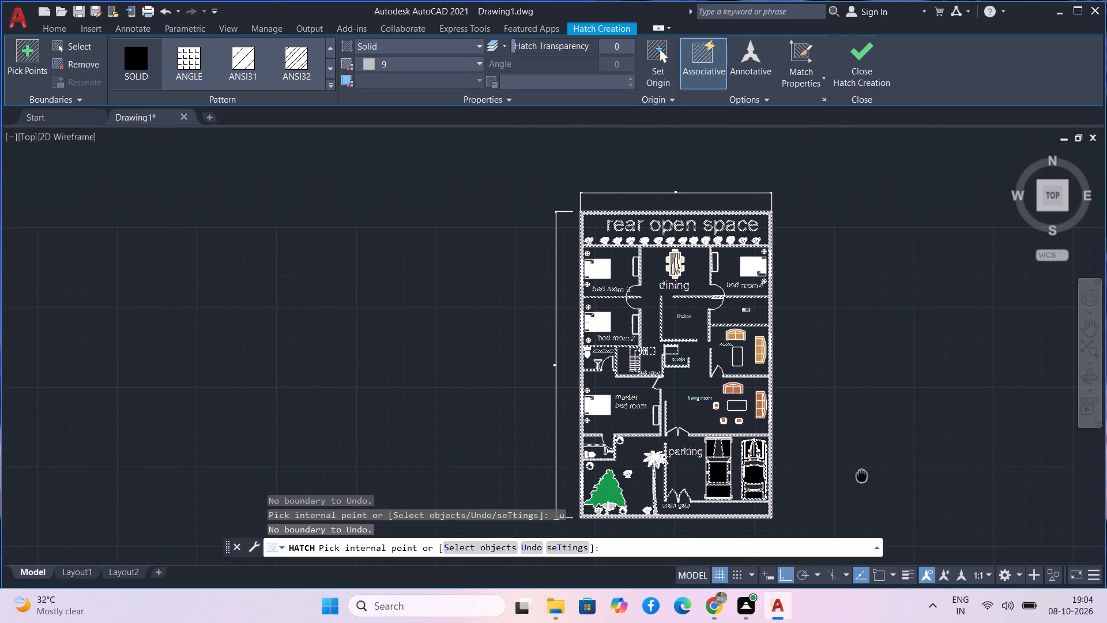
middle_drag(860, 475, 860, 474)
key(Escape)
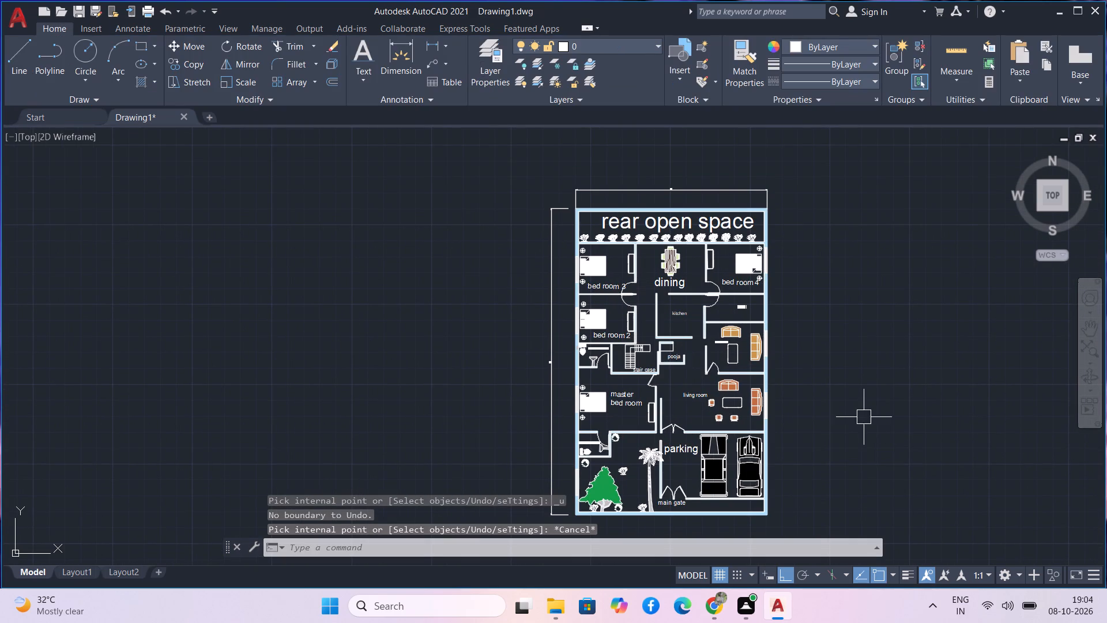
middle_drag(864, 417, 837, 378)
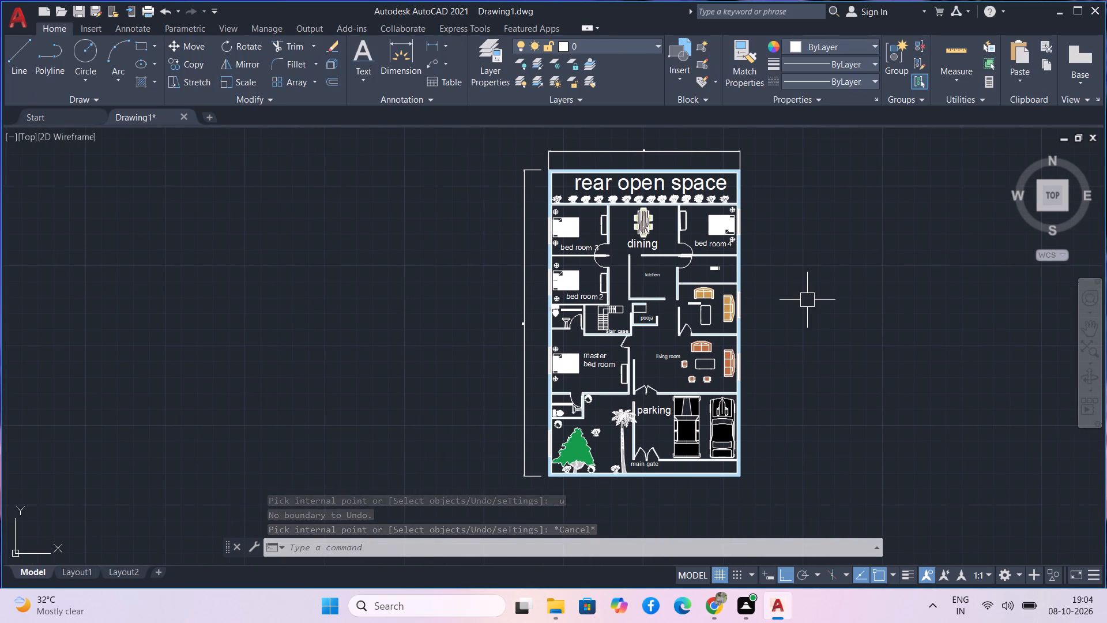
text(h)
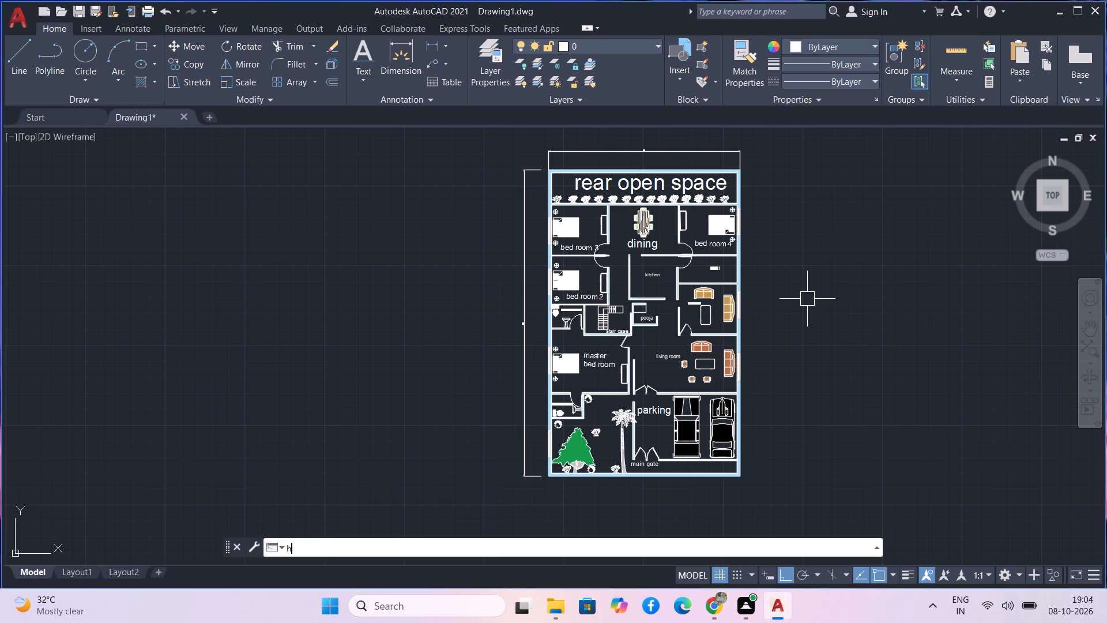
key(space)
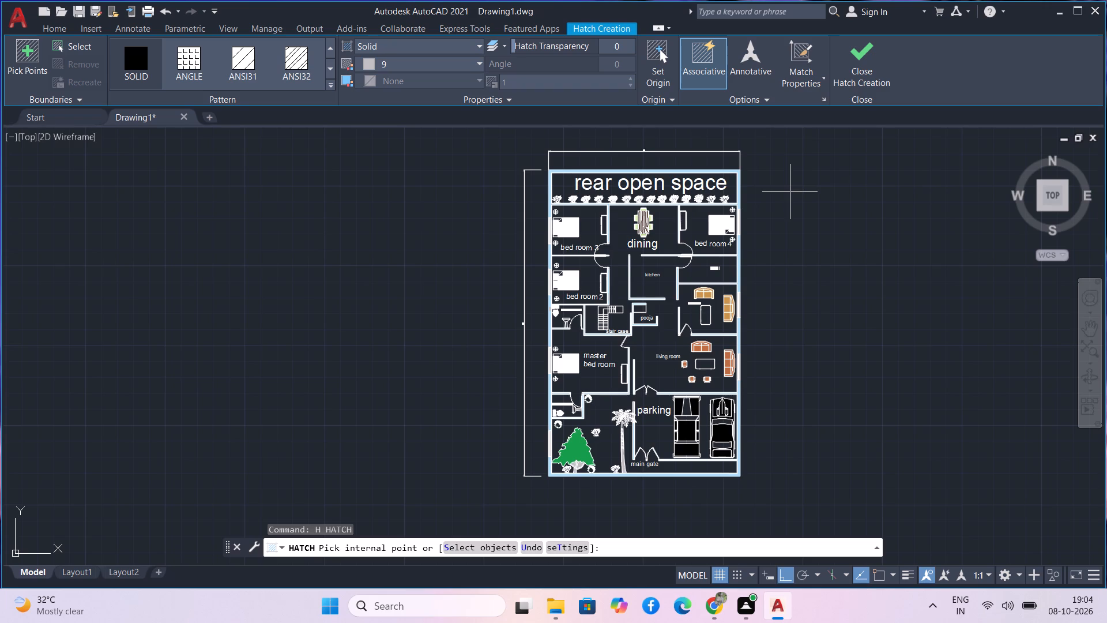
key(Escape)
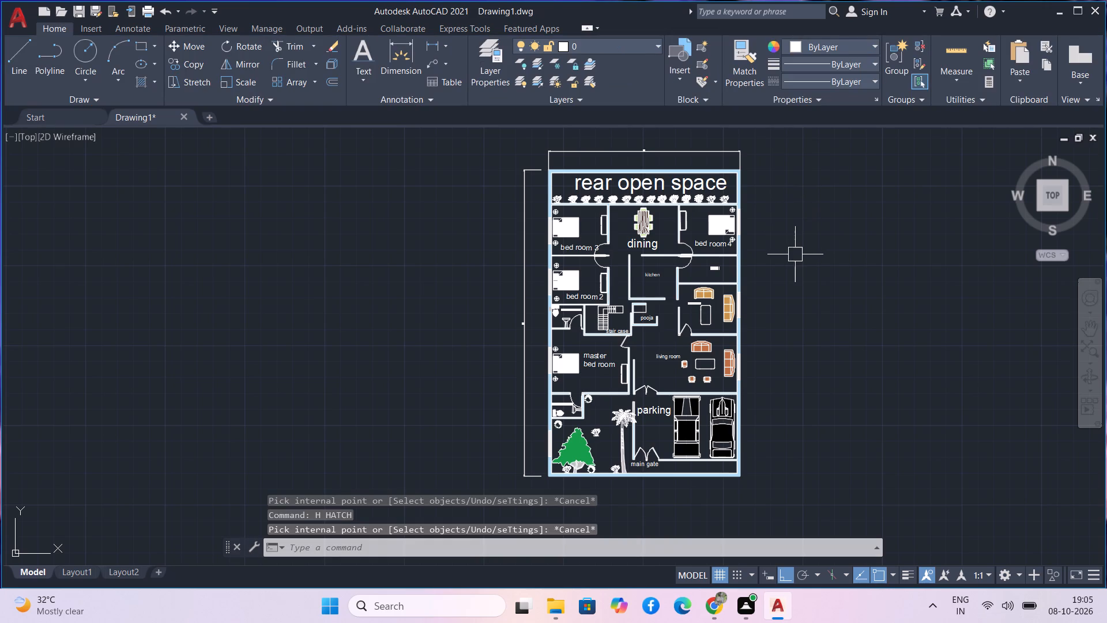
Examine the rear part of the plan, from the rear open space and bedrooms to the dining, kitchen and family lounge areas.
scroll(729, 243, up, 2)
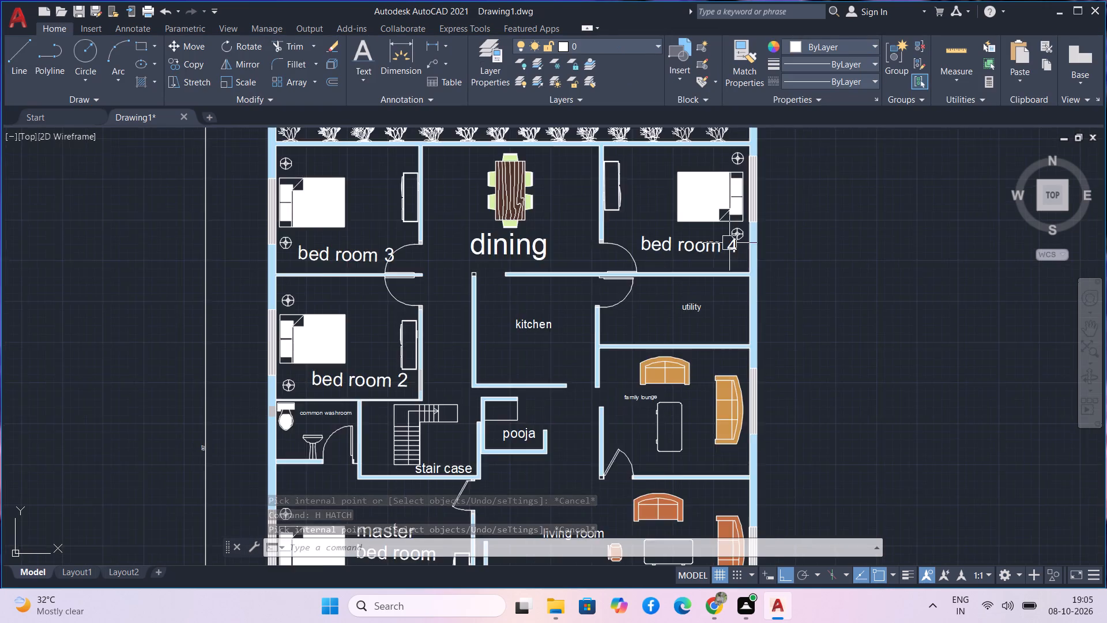
scroll(729, 243, up, 1)
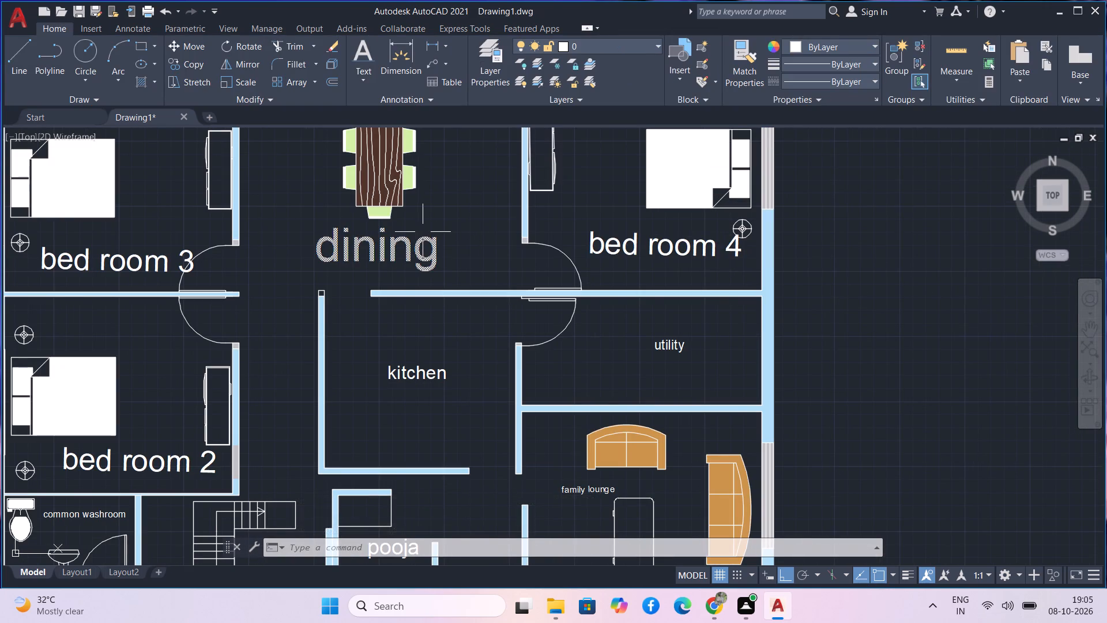
scroll(422, 245, down, 2)
middle_drag(422, 288, 427, 350)
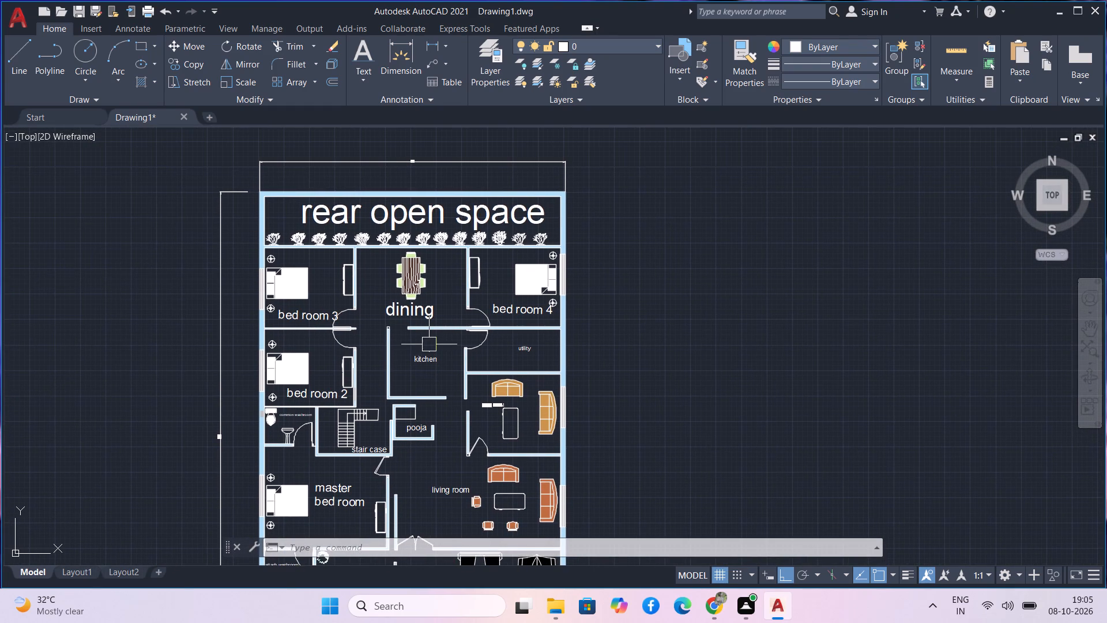
scroll(429, 344, up, 1)
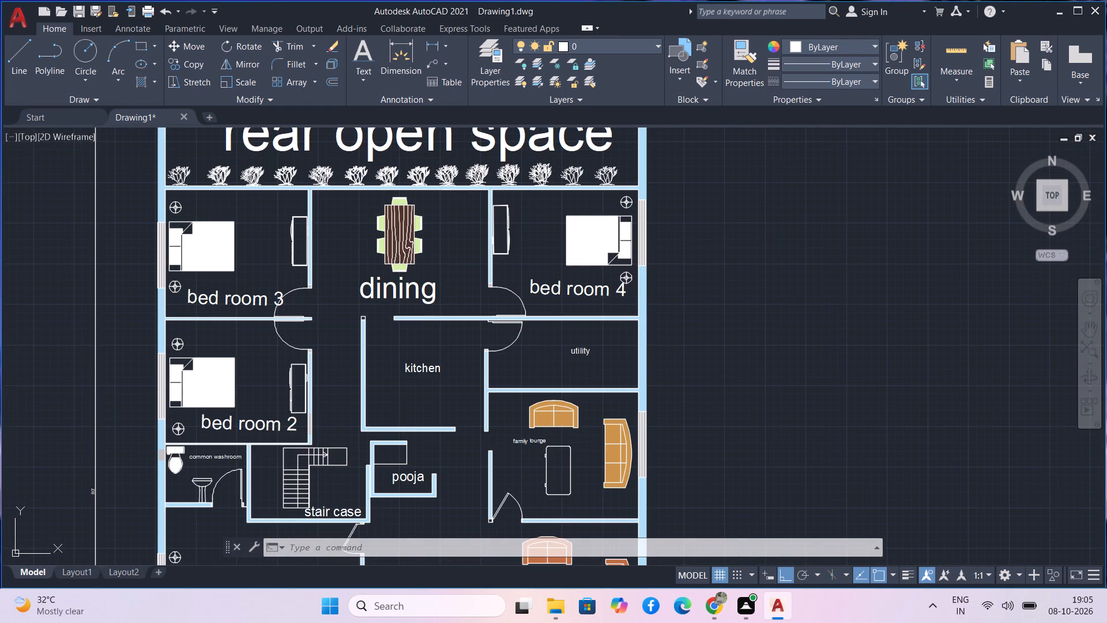
middle_drag(434, 354, 442, 396)
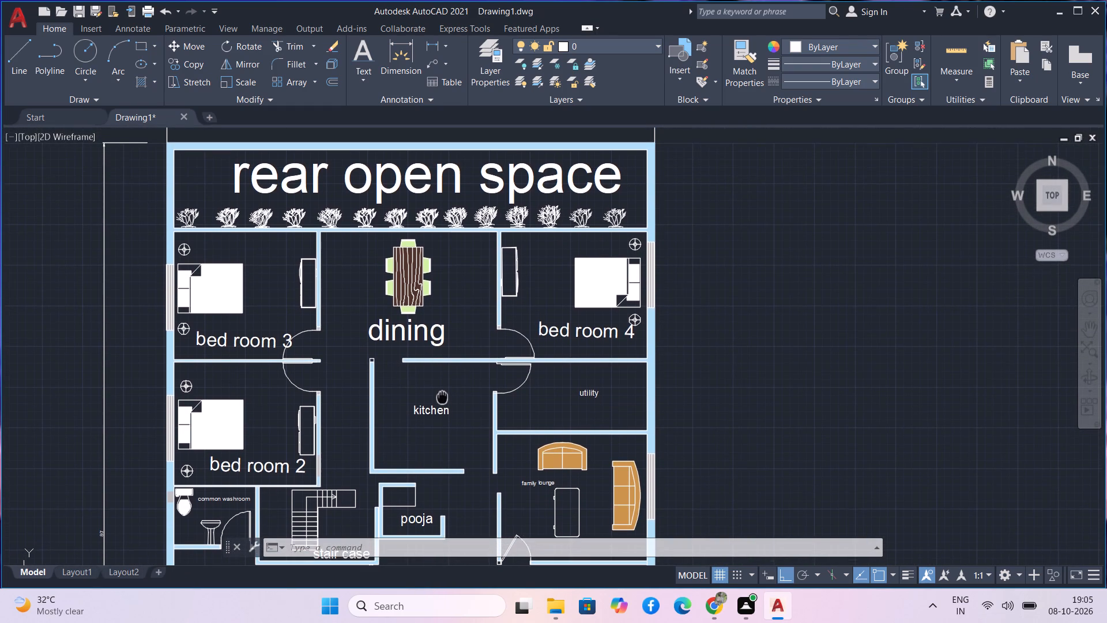
middle_drag(442, 396, 442, 402)
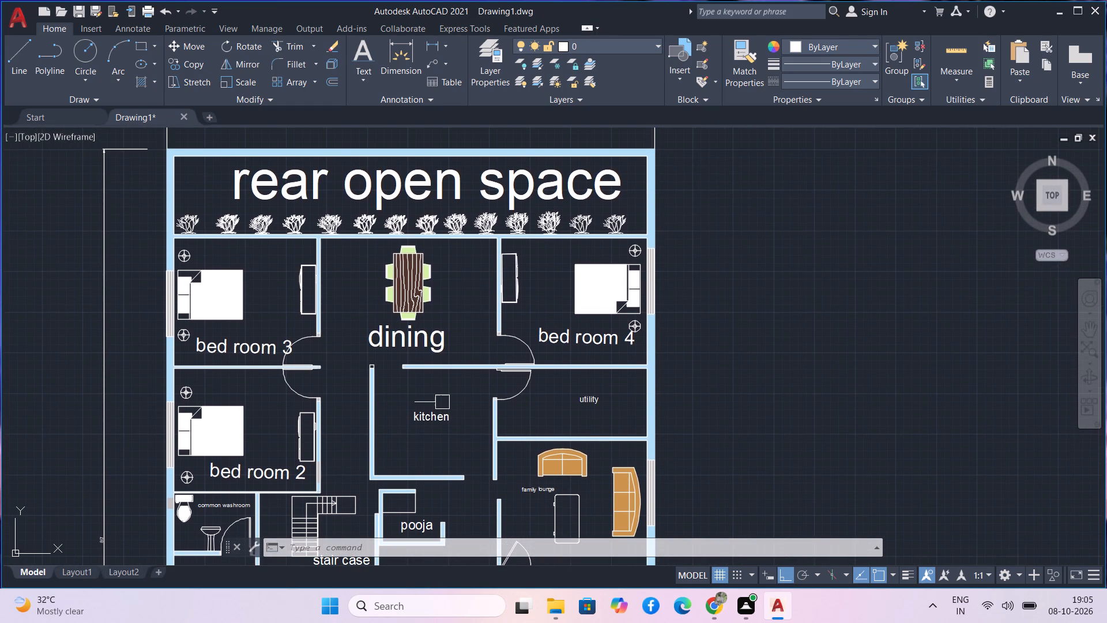
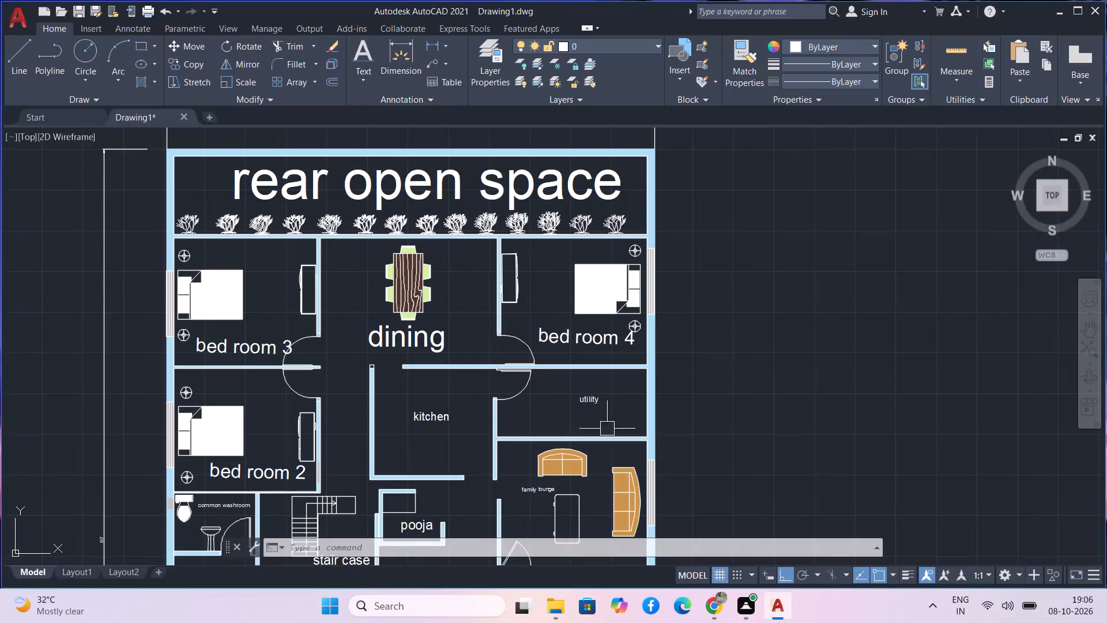
Examine the front part of the plan, from the living room and master bedroom to the parking and garden, and the overall layout.
middle_drag(724, 433, 702, 258)
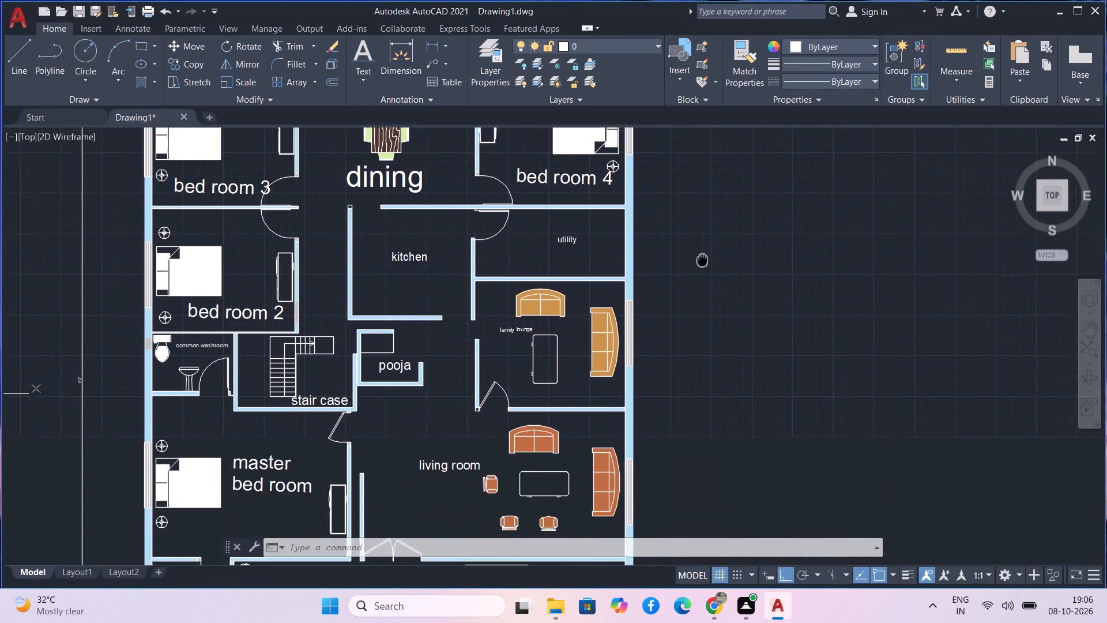
middle_drag(702, 258, 719, 84)
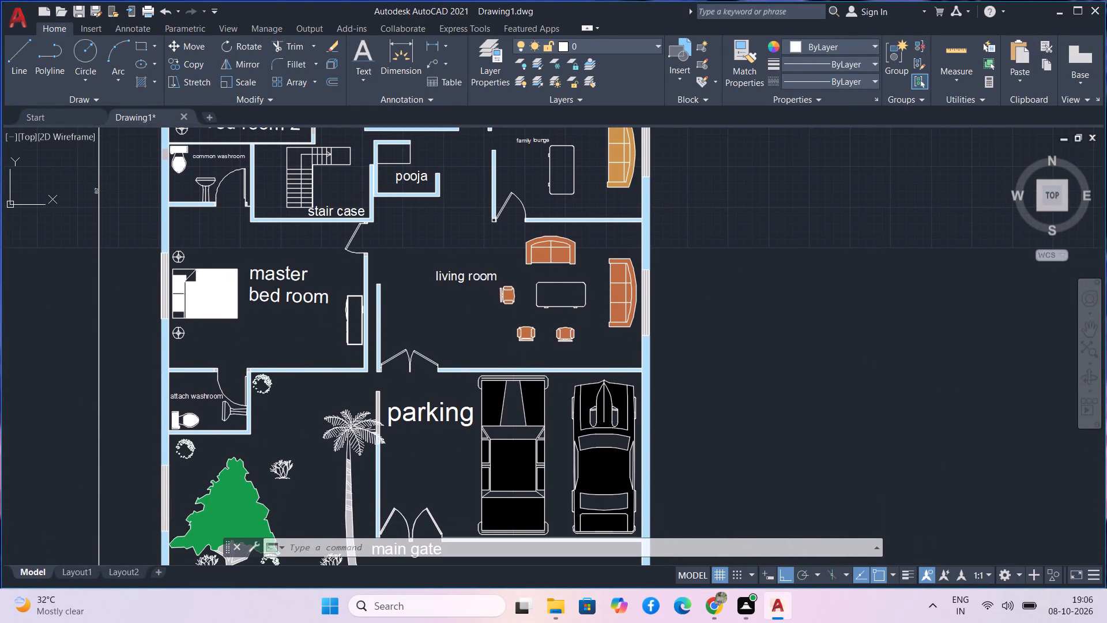
middle_drag(719, 84, 719, 106)
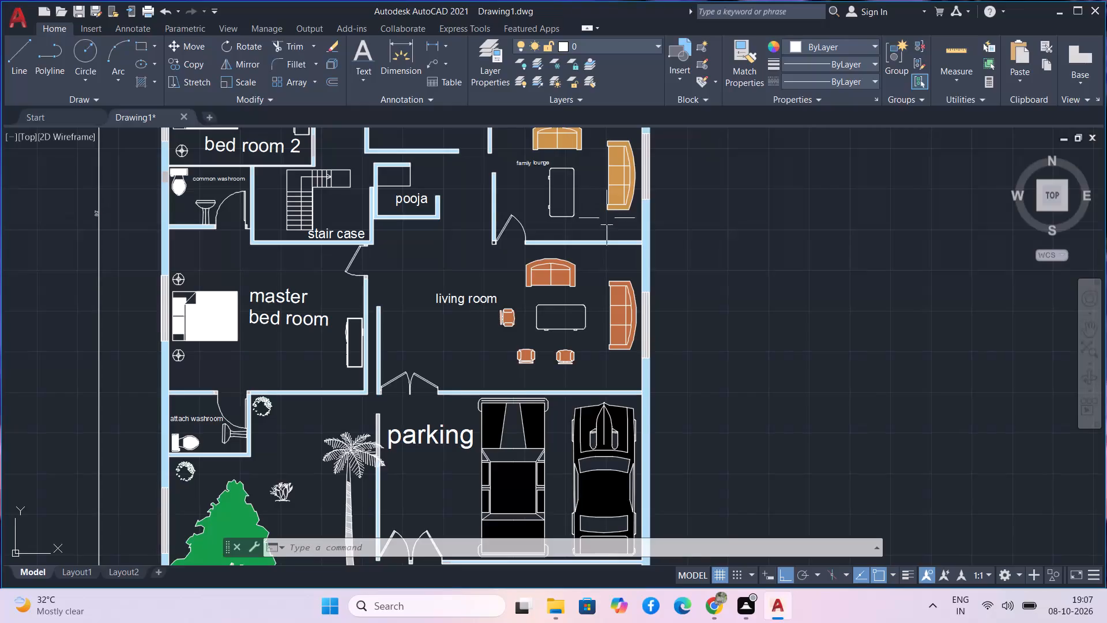
scroll(611, 247, down, 1)
middle_drag(607, 265, 589, 347)
scroll(590, 337, down, 1)
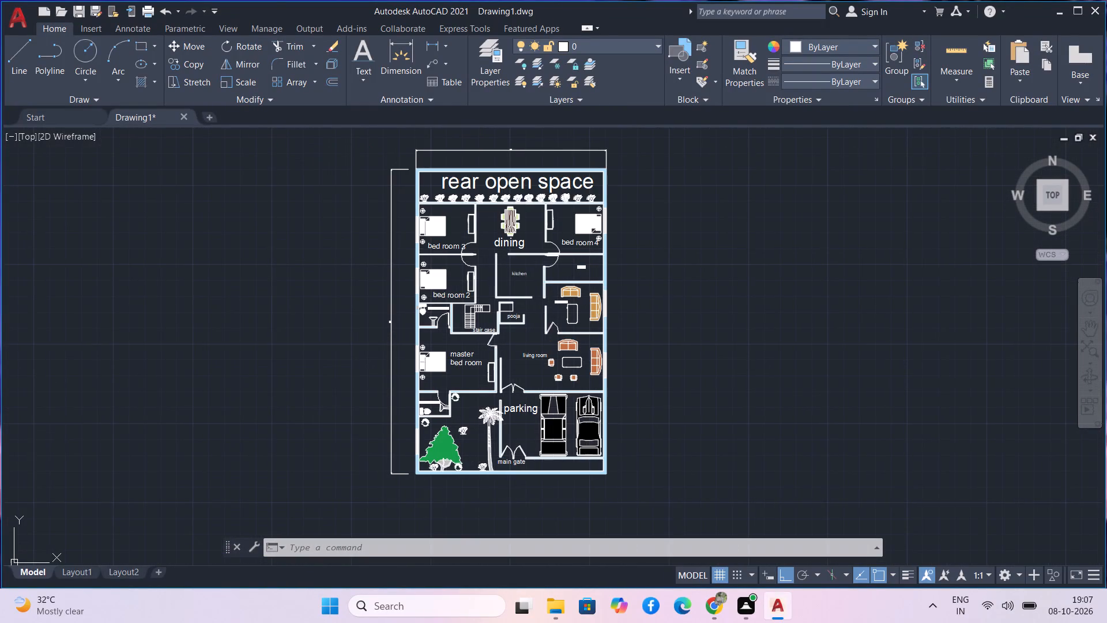
middle_drag(589, 347, 565, 351)
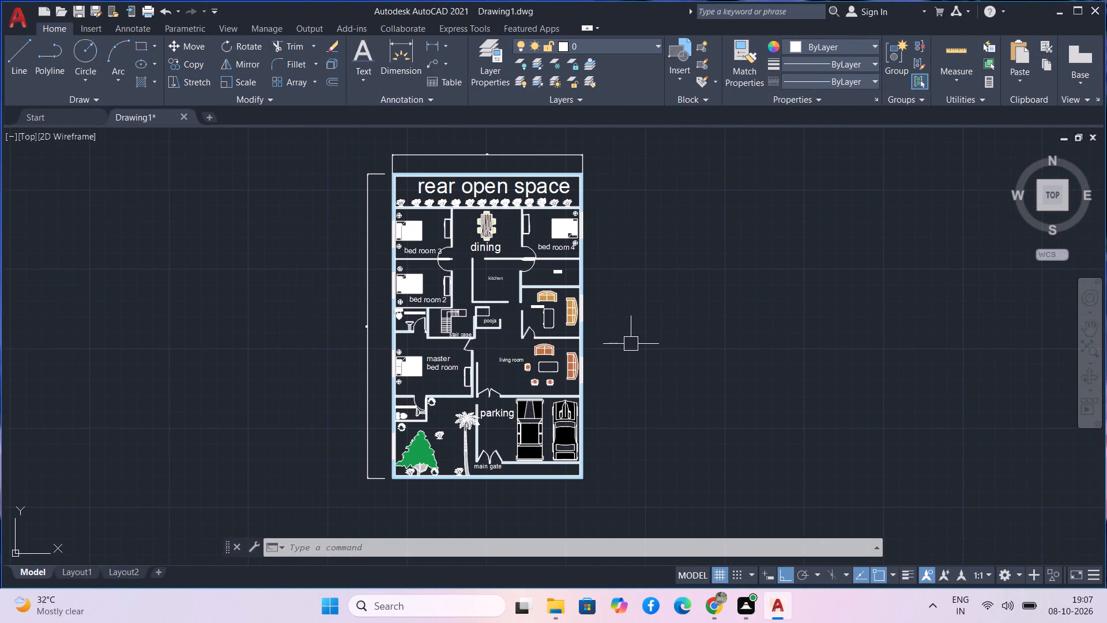
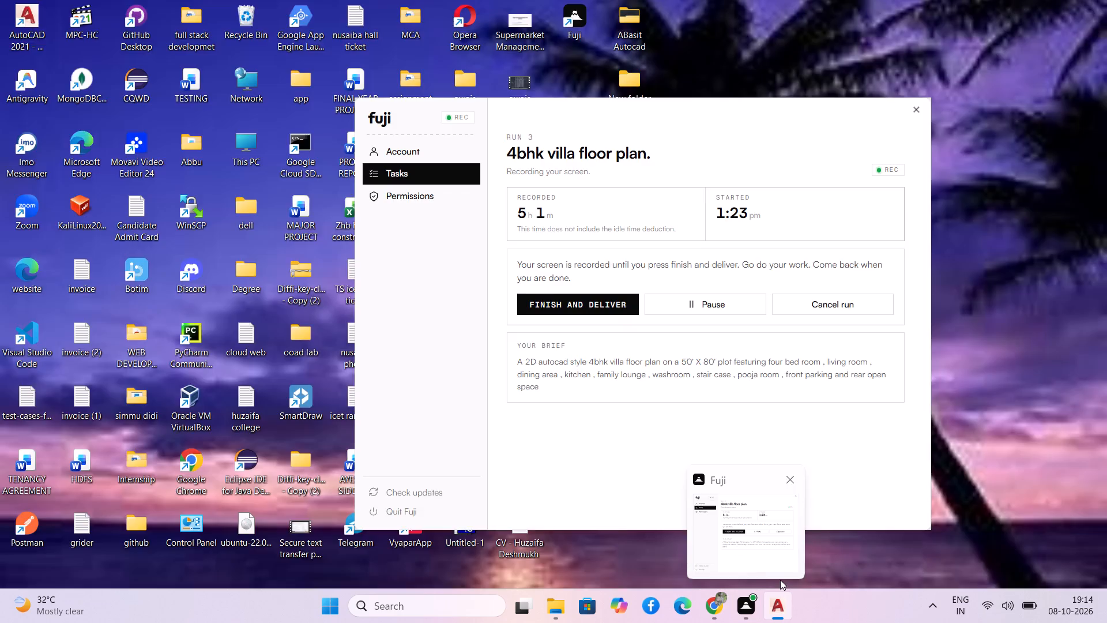
Save the drawing in the Documents folder as an AutoCAD 2018 drawing named "4 bhk villa floor plan".
key(ctrl+s)
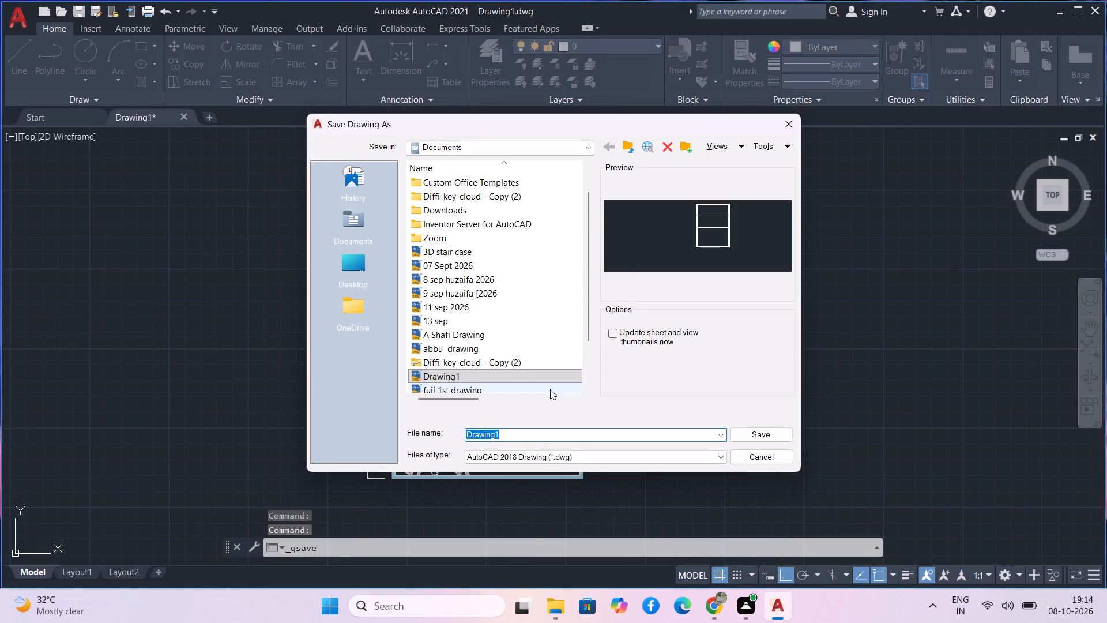
click(558, 431)
key(BackSpace)
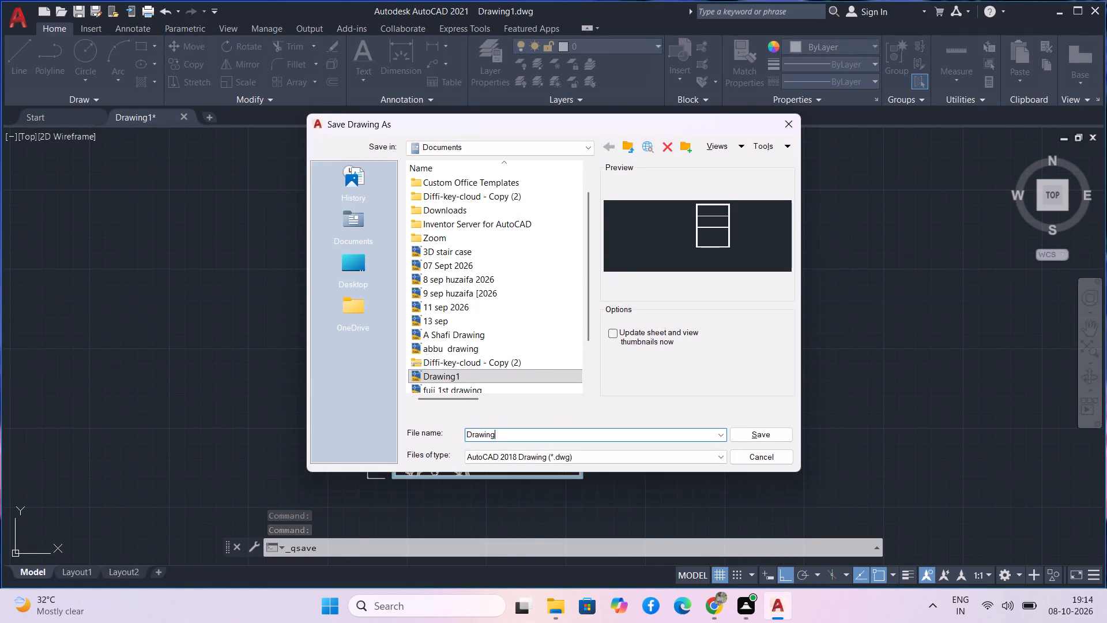
key(BackSpace)
key(BackSpace)
key(BackSpace)
key(BackSpace)
key(BackSpace)
key(BackSpace)
key(BackSpace)
key(BackSpace)
key(BackSpace)
key(BackSpace)
key(BackSpace)
key(BackSpace)
key(BackSpace)
key(BackSpace)
key(BackSpace)
key(BackSpace)
key(BackSpace)
key(BackSpace)
key(BackSpace)
key(BackSpace)
key(BackSpace)
key(BackSpace)
key(BackSpace)
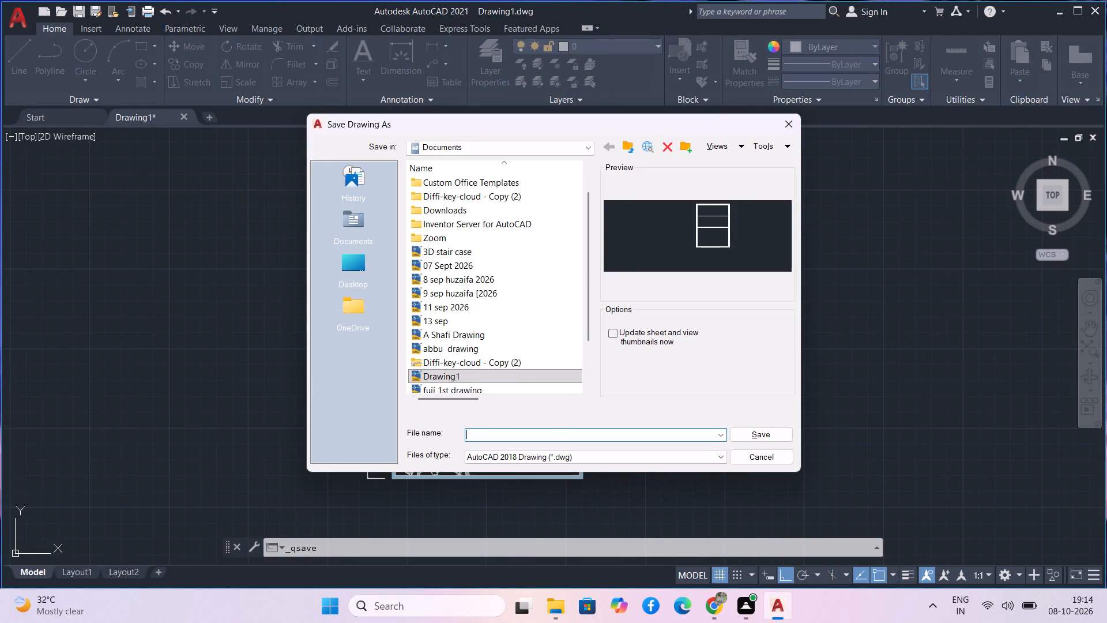
text(4 n)
key(BackSpace)
text(bj)
key(BackSpace)
text(hk)
key(space)
text(villa)
key(space)
text(loor)
key(space)
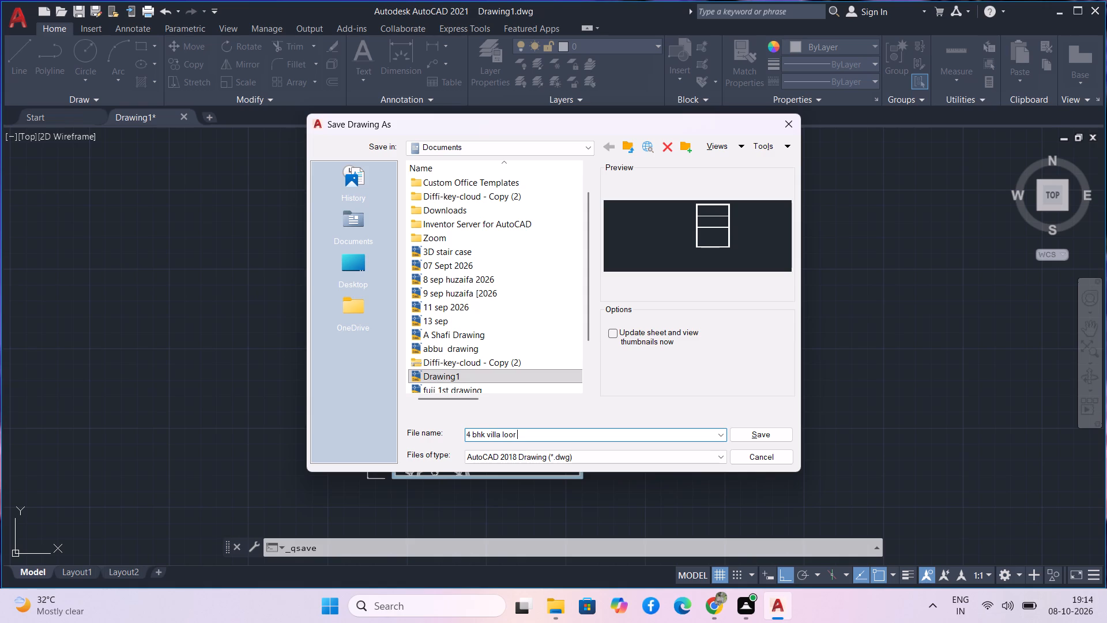
key(BackSpace)
key(BackSpace)
key(BackSpace)
key(BackSpace)
key(BackSpace)
text(floor)
key(space)
text(pland)
key(BackSpace)
click(762, 434)
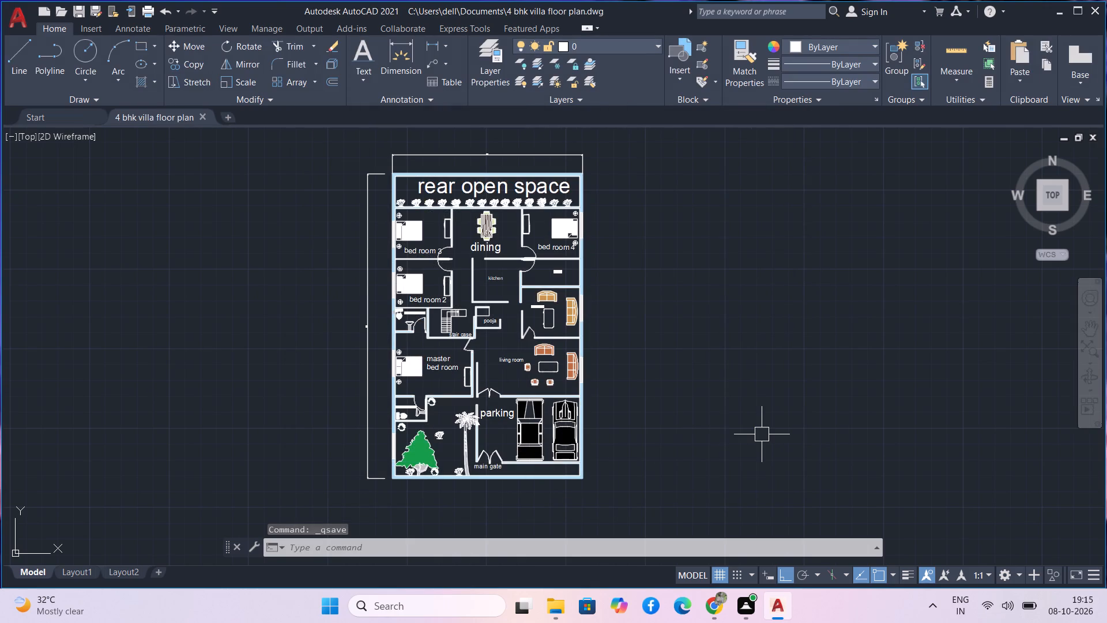
key(ctrl+s)
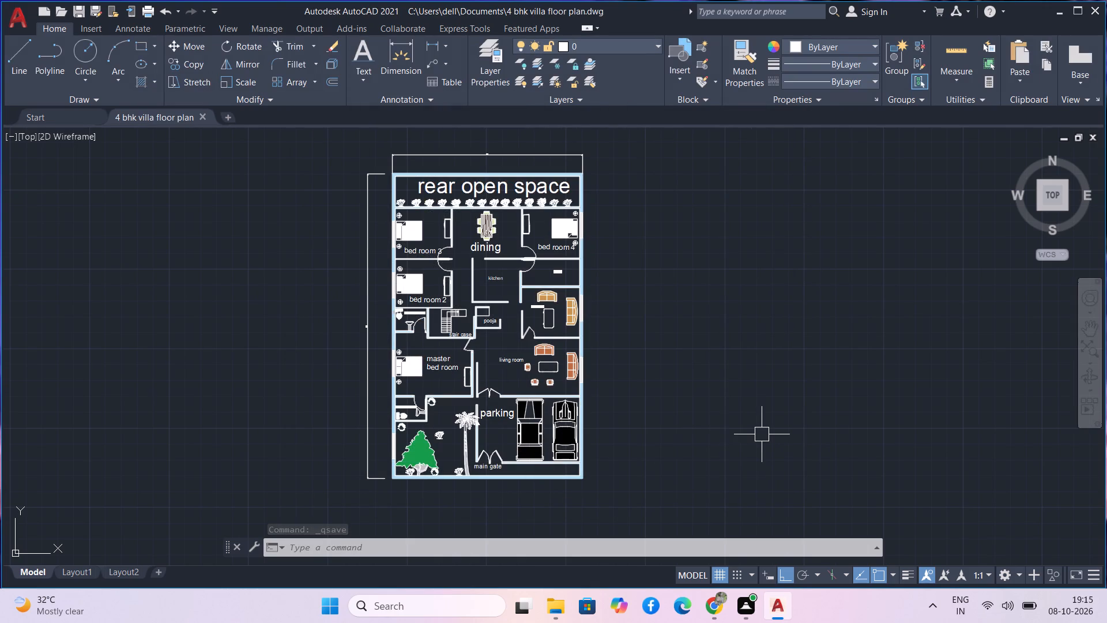